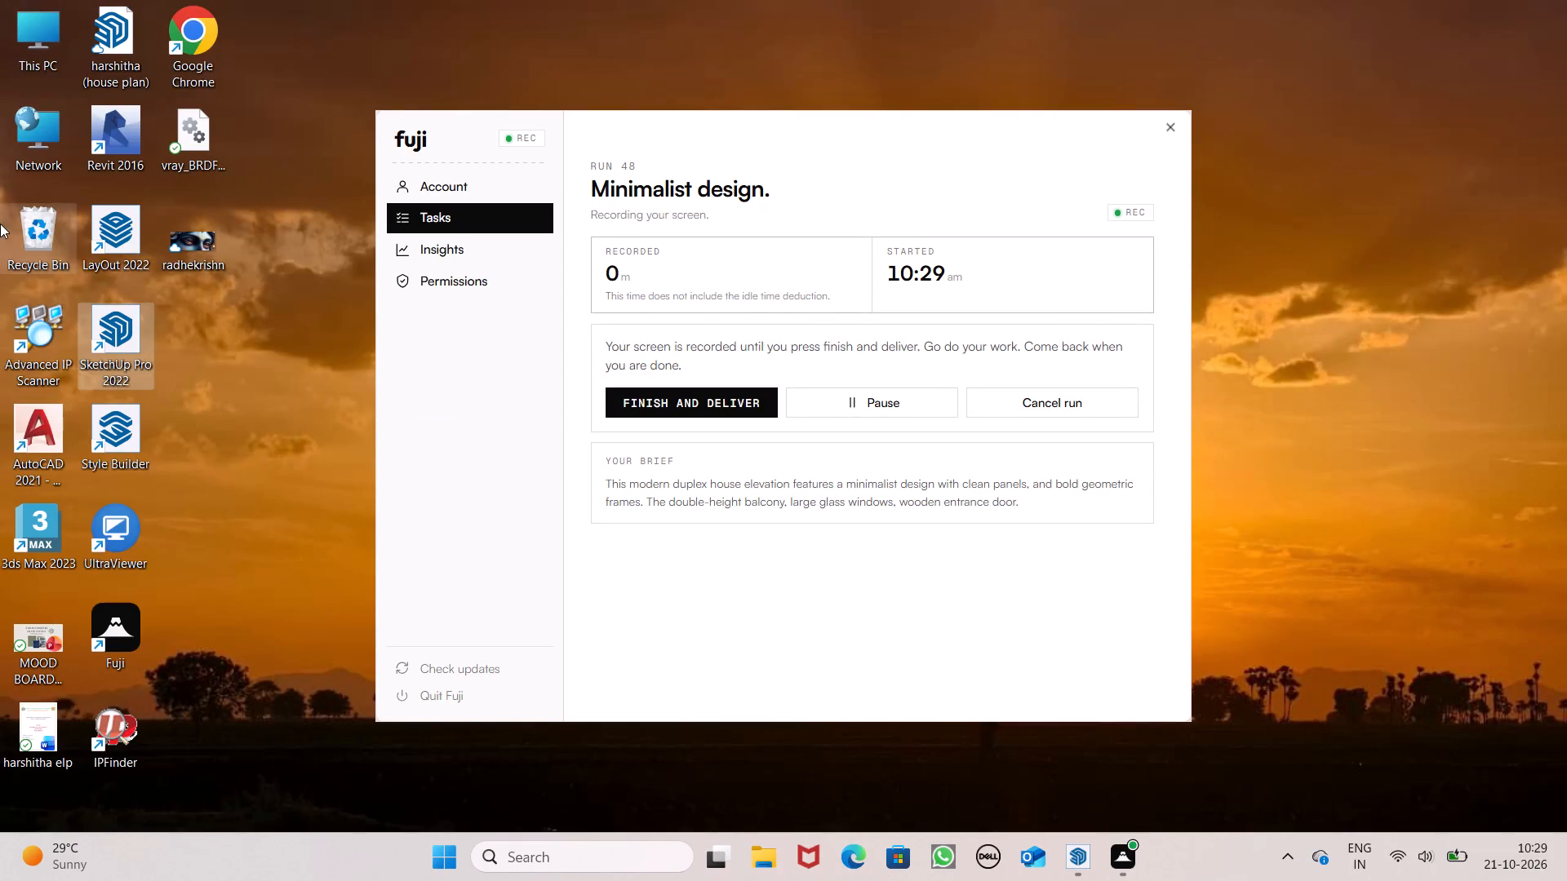
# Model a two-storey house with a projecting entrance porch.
# Switch to SketchUp and show the new model in top view, leaving room for the house footprint.
pyautogui.click(1085, 855)
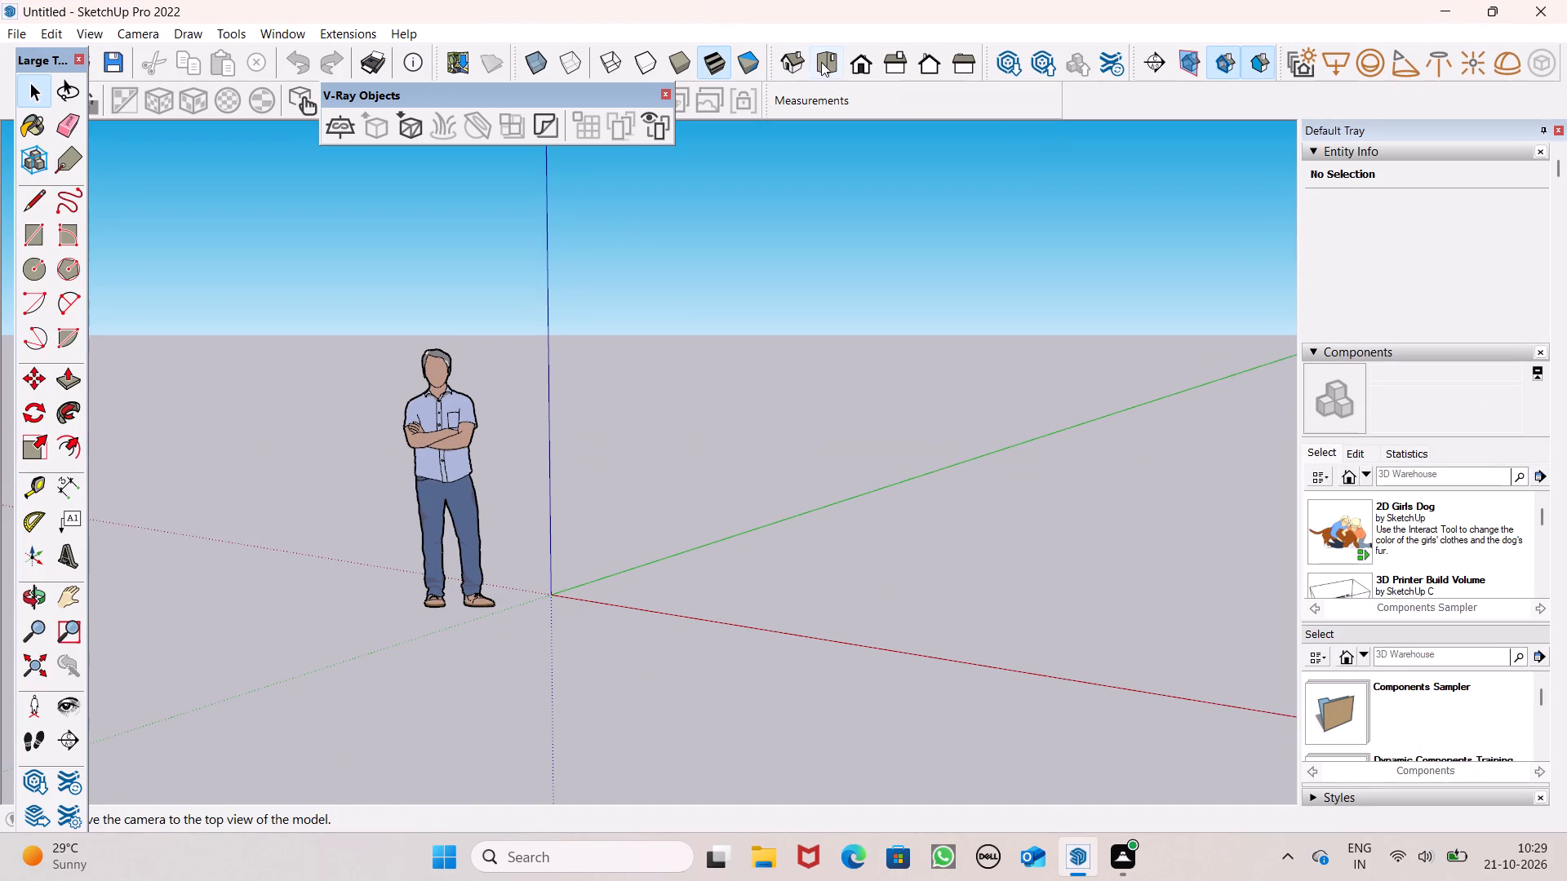
pyautogui.click(830, 62)
pyautogui.scroll(-7, 81, 557)
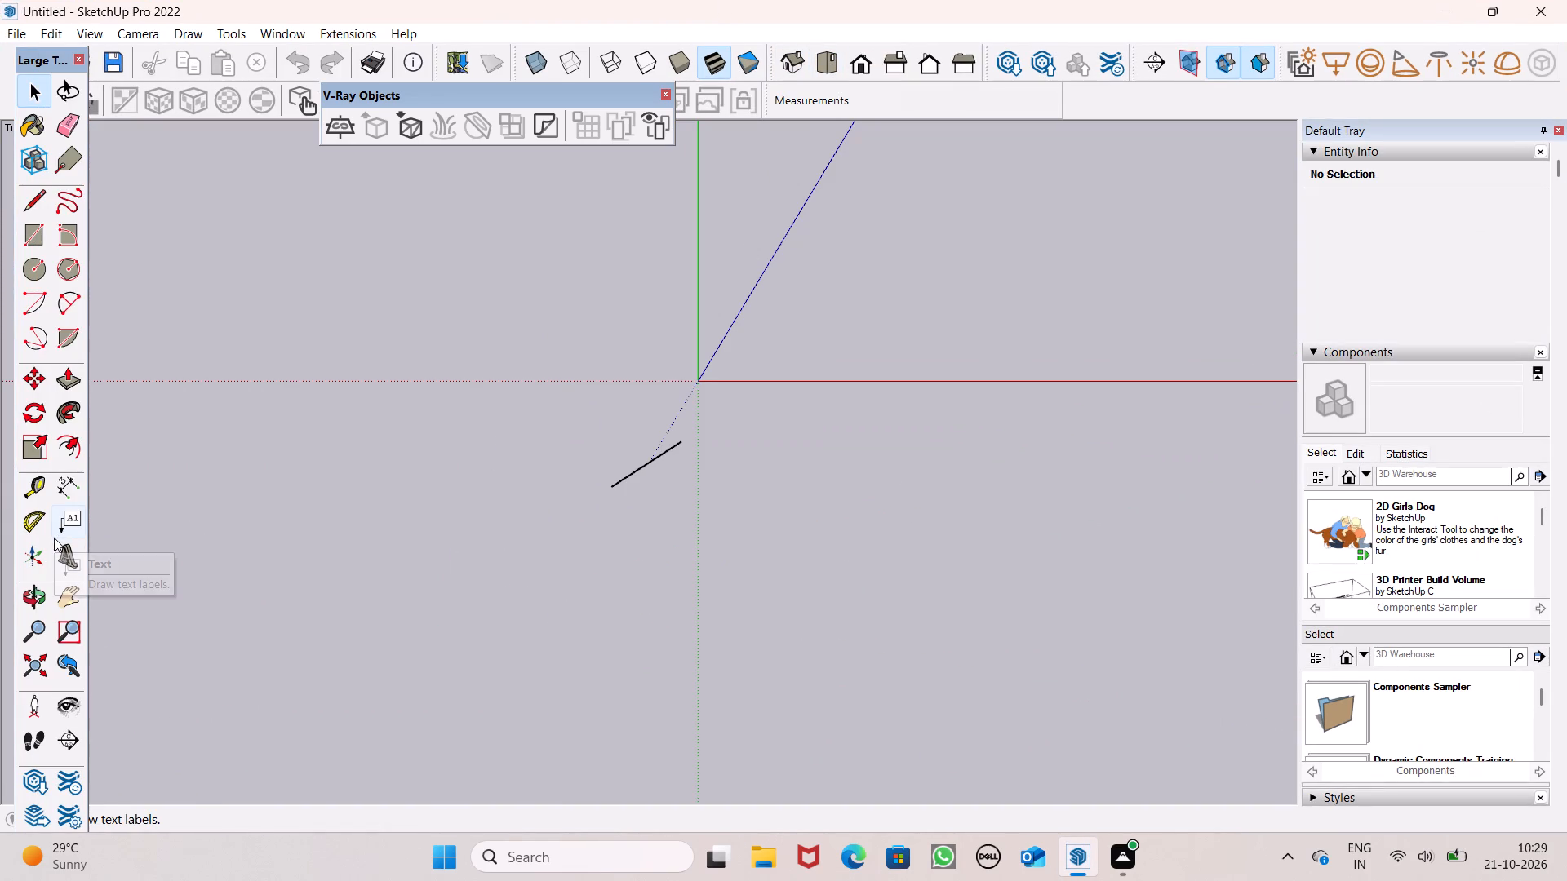
pyautogui.scroll(-14, 54, 538)
pyautogui.scroll(-7, 578, 441)
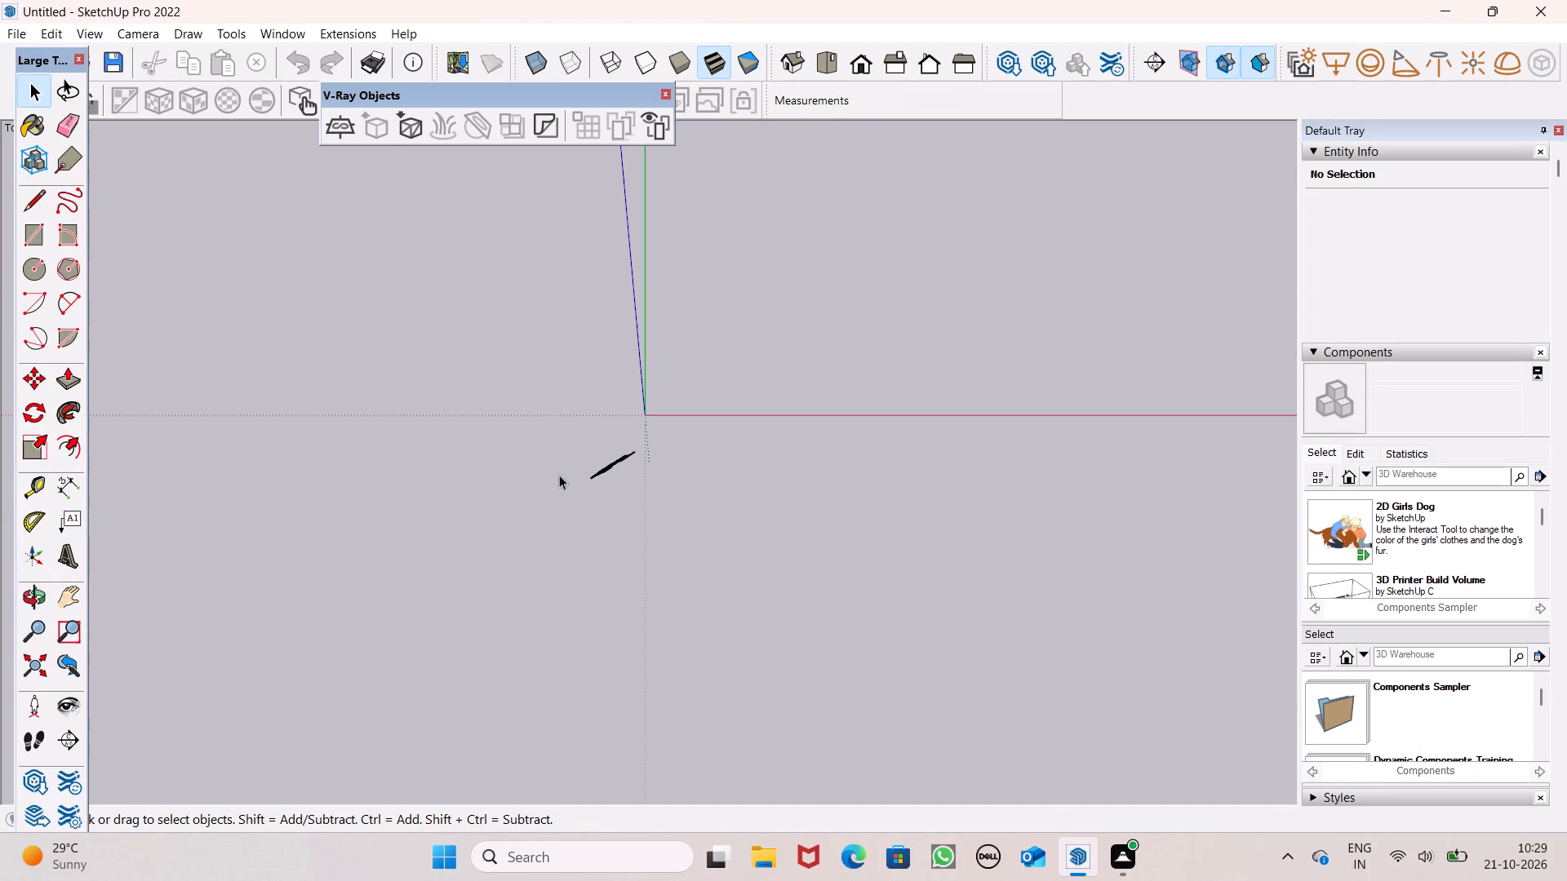
pyautogui.scroll(6, 694, 321)
pyautogui.scroll(10, 578, 410)
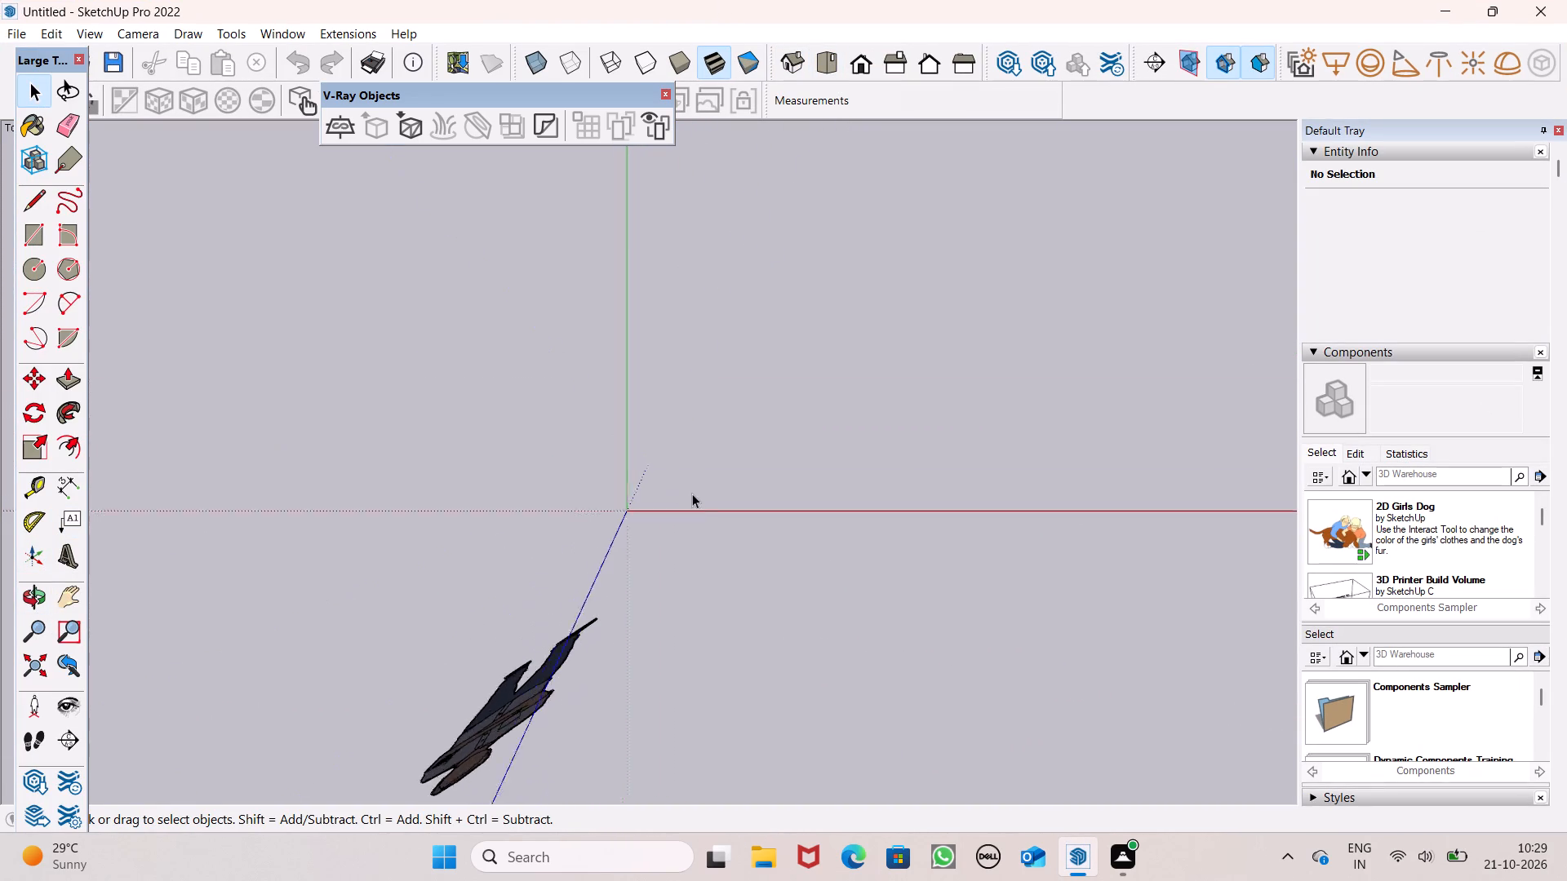
pyautogui.scroll(2, 692, 494)
pyautogui.scroll(-9, 431, 609)
pyautogui.scroll(-18, 550, 717)
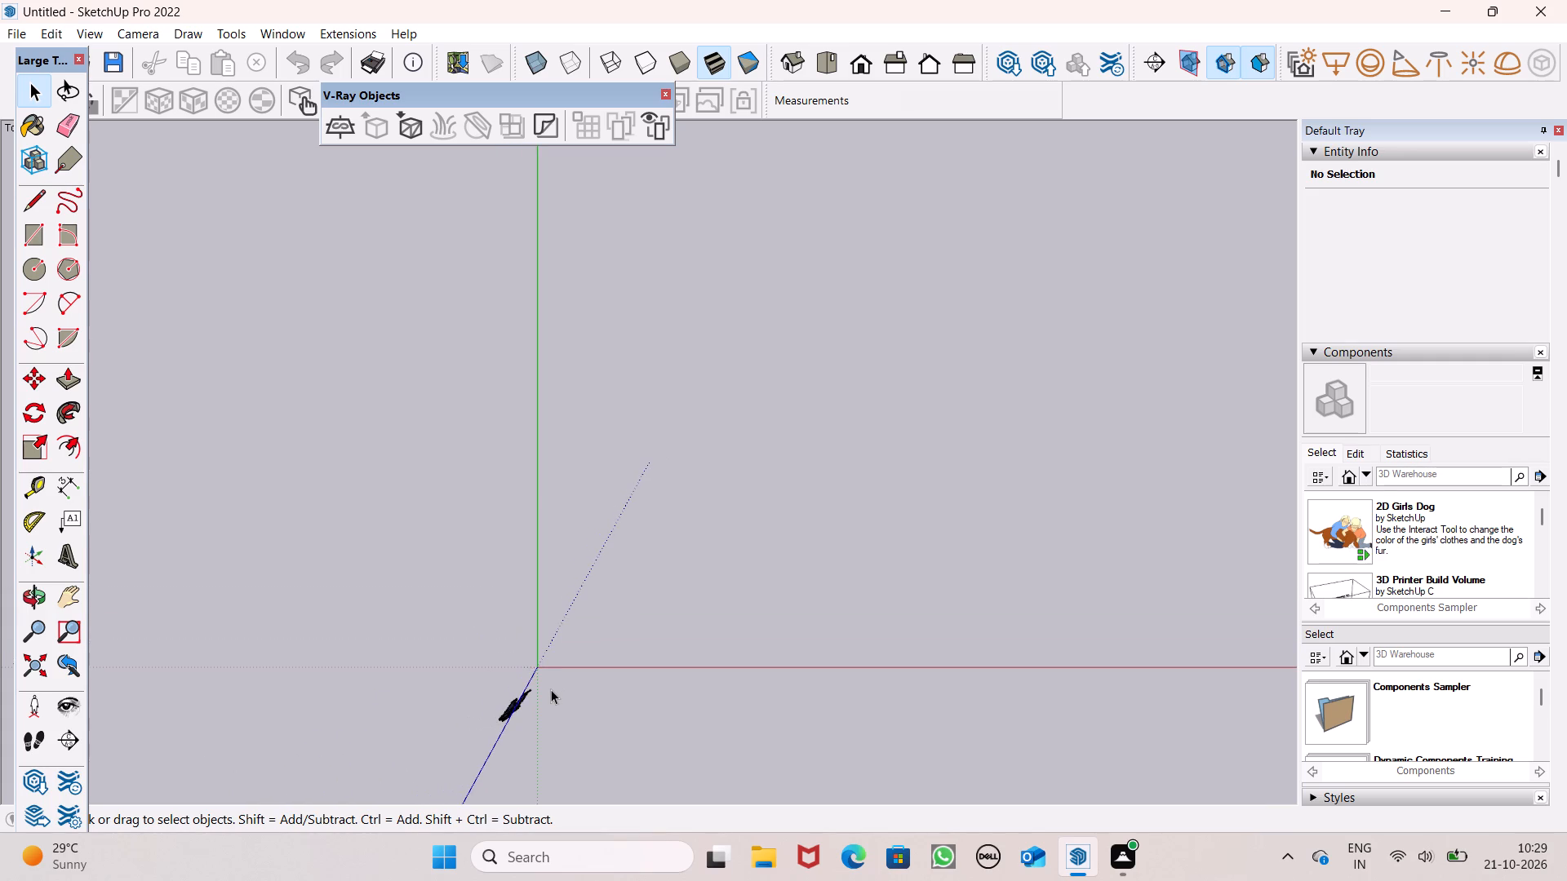
pyautogui.scroll(-3, 558, 650)
pyautogui.scroll(-2, 599, 598)
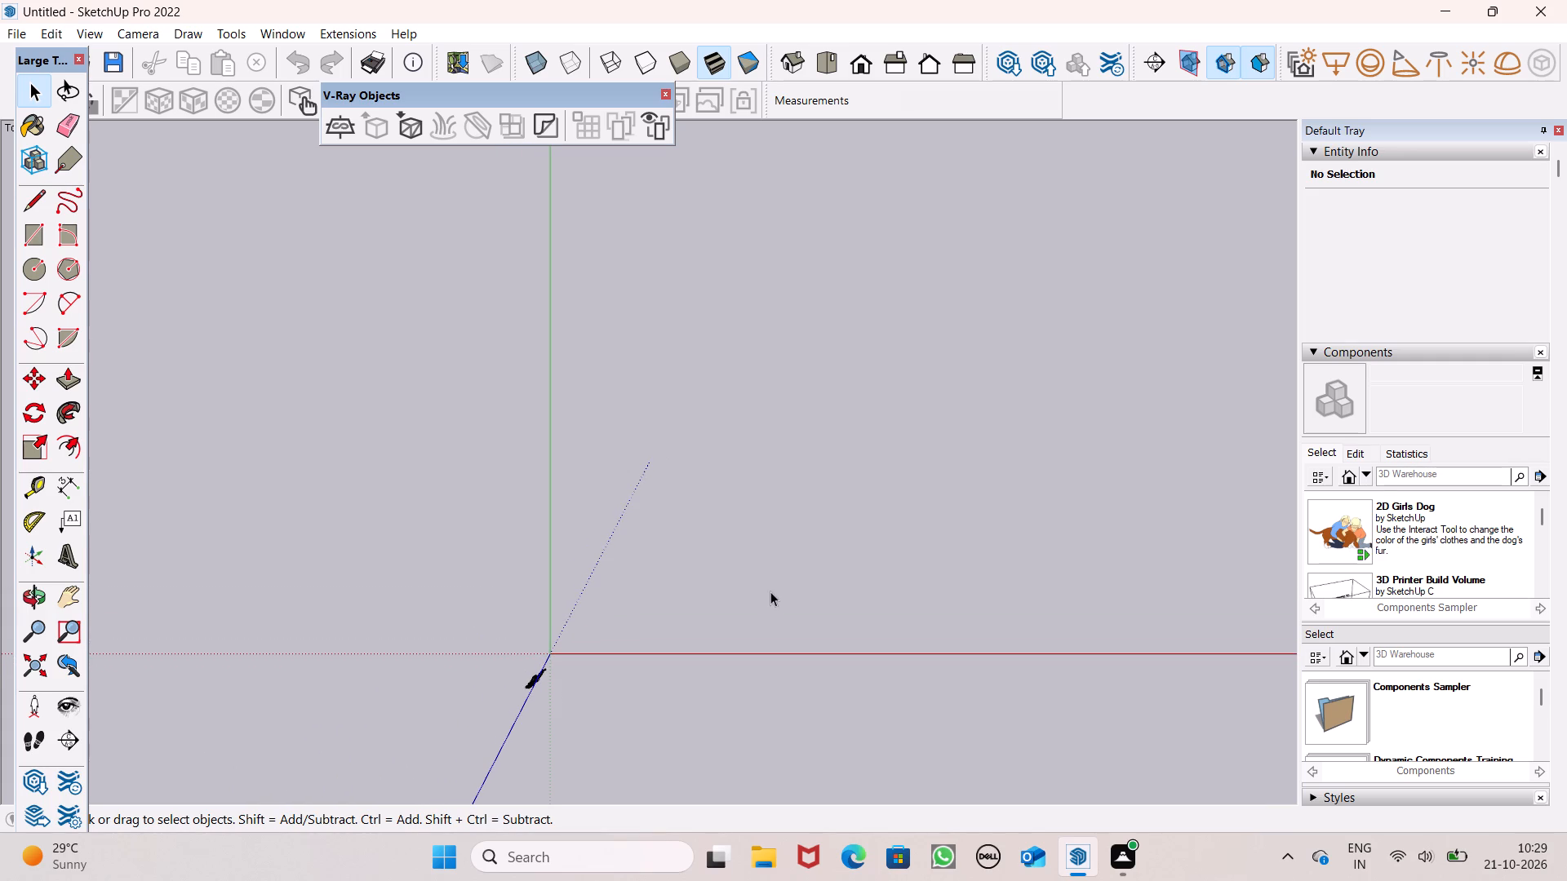
pyautogui.scroll(-5, 771, 591)
pyautogui.scroll(2, 1280, 538)
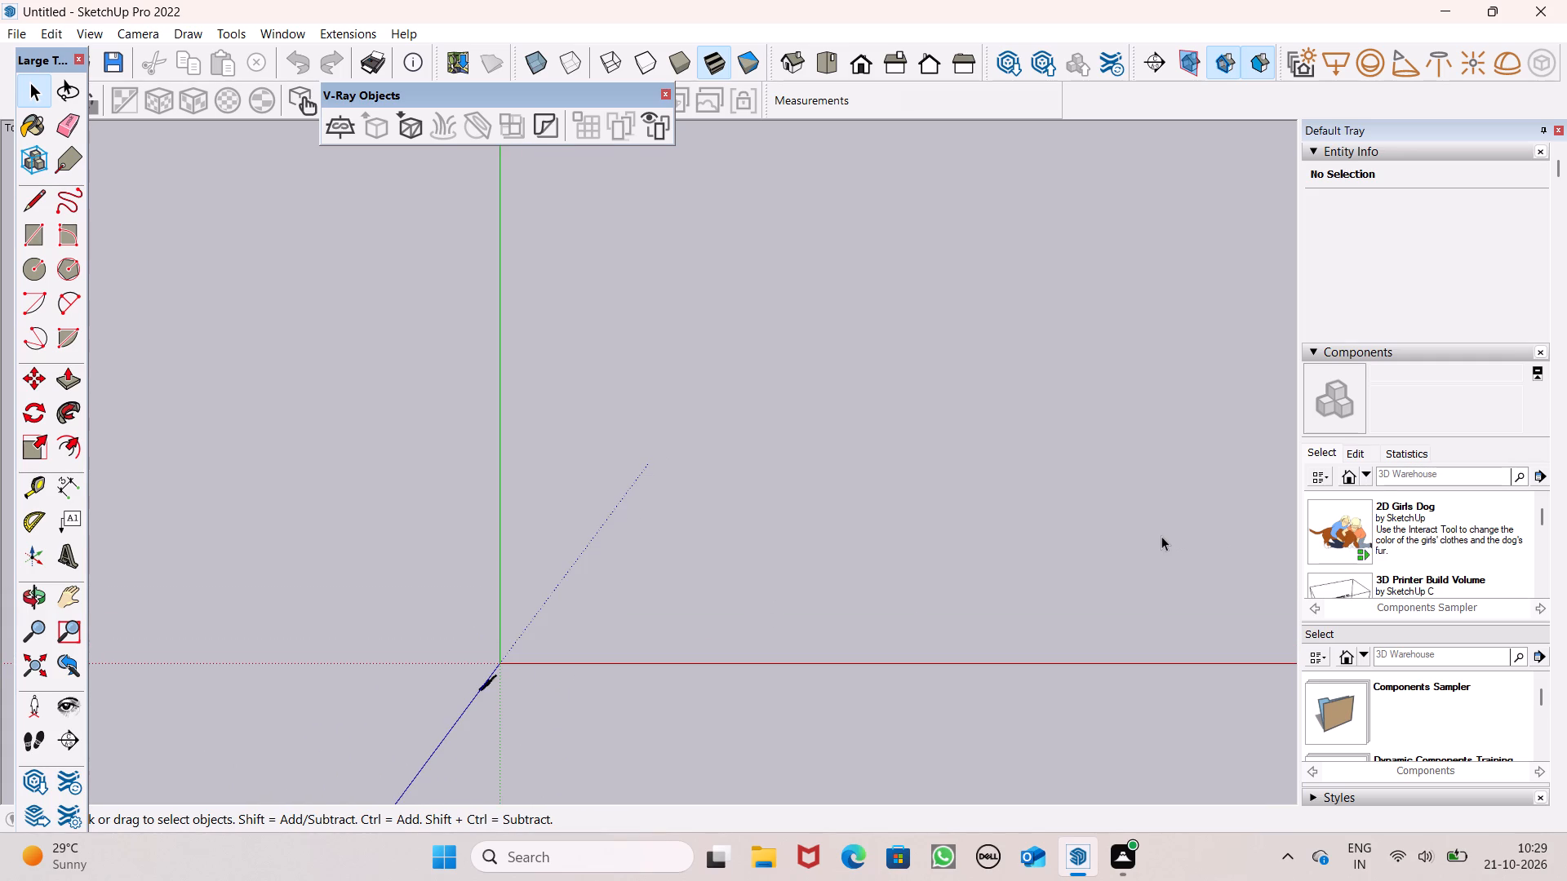
pyautogui.scroll(1, 1161, 536)
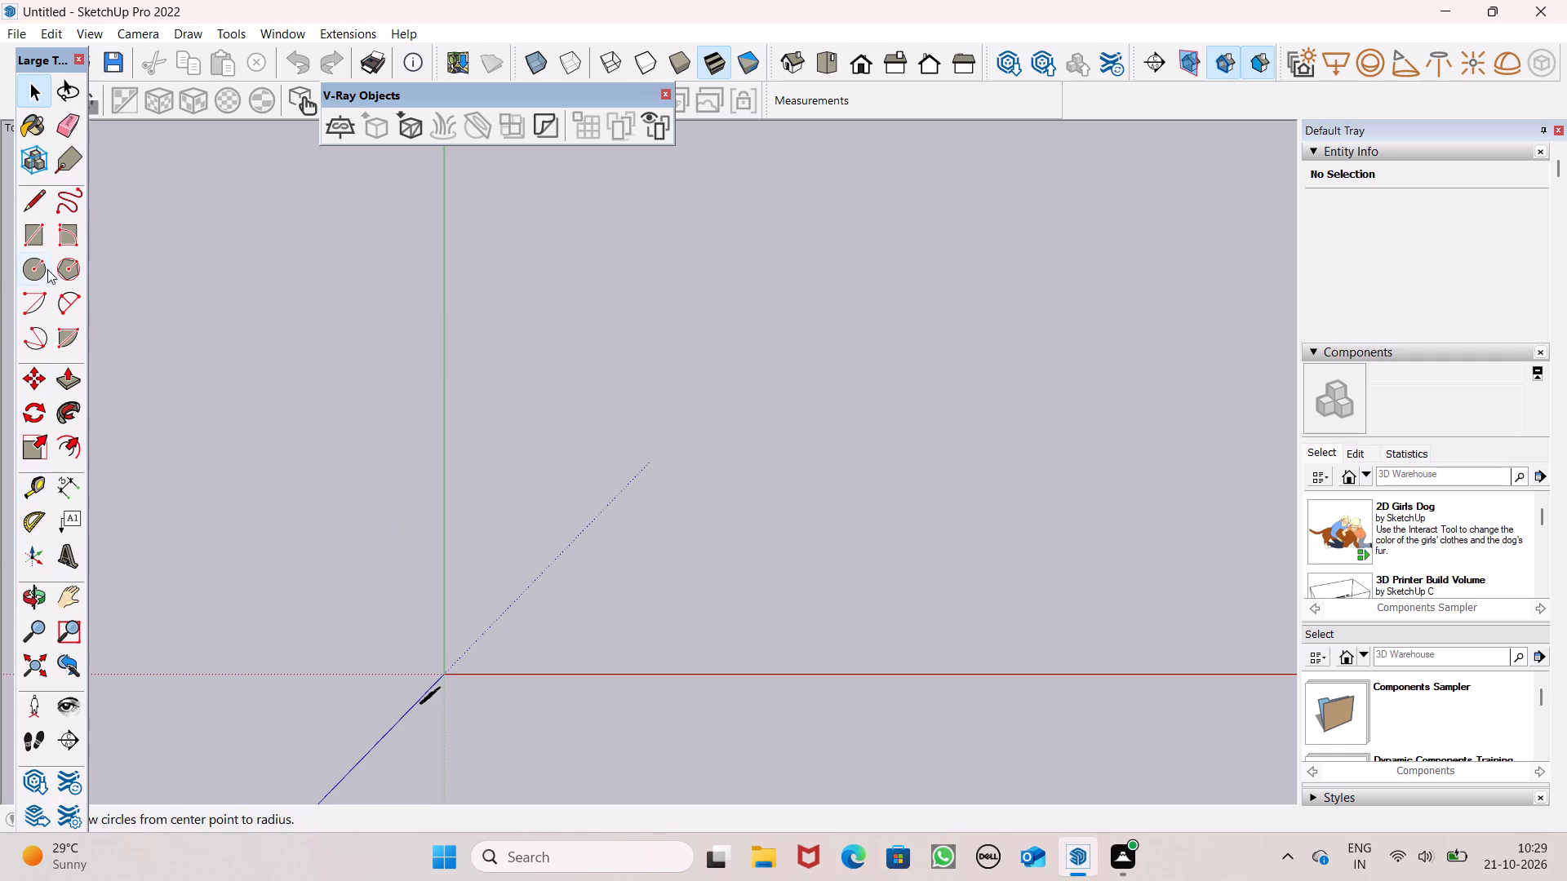
# Draw a 50' by 45' rectangle on the ground plane near the origin as the house base.
pyautogui.click(34, 221)
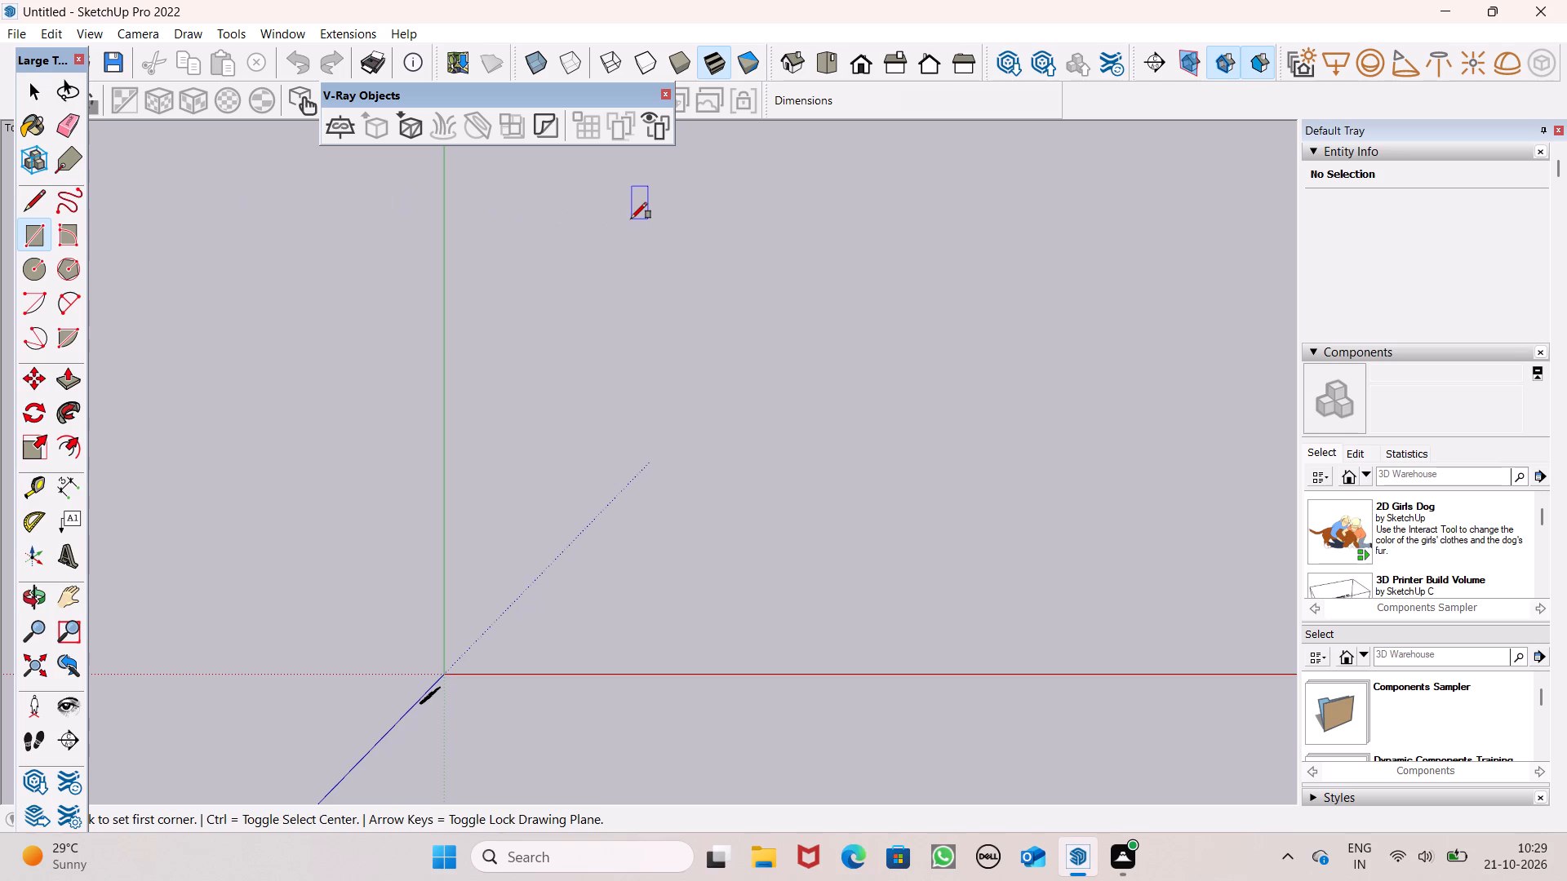
pyautogui.click(621, 203)
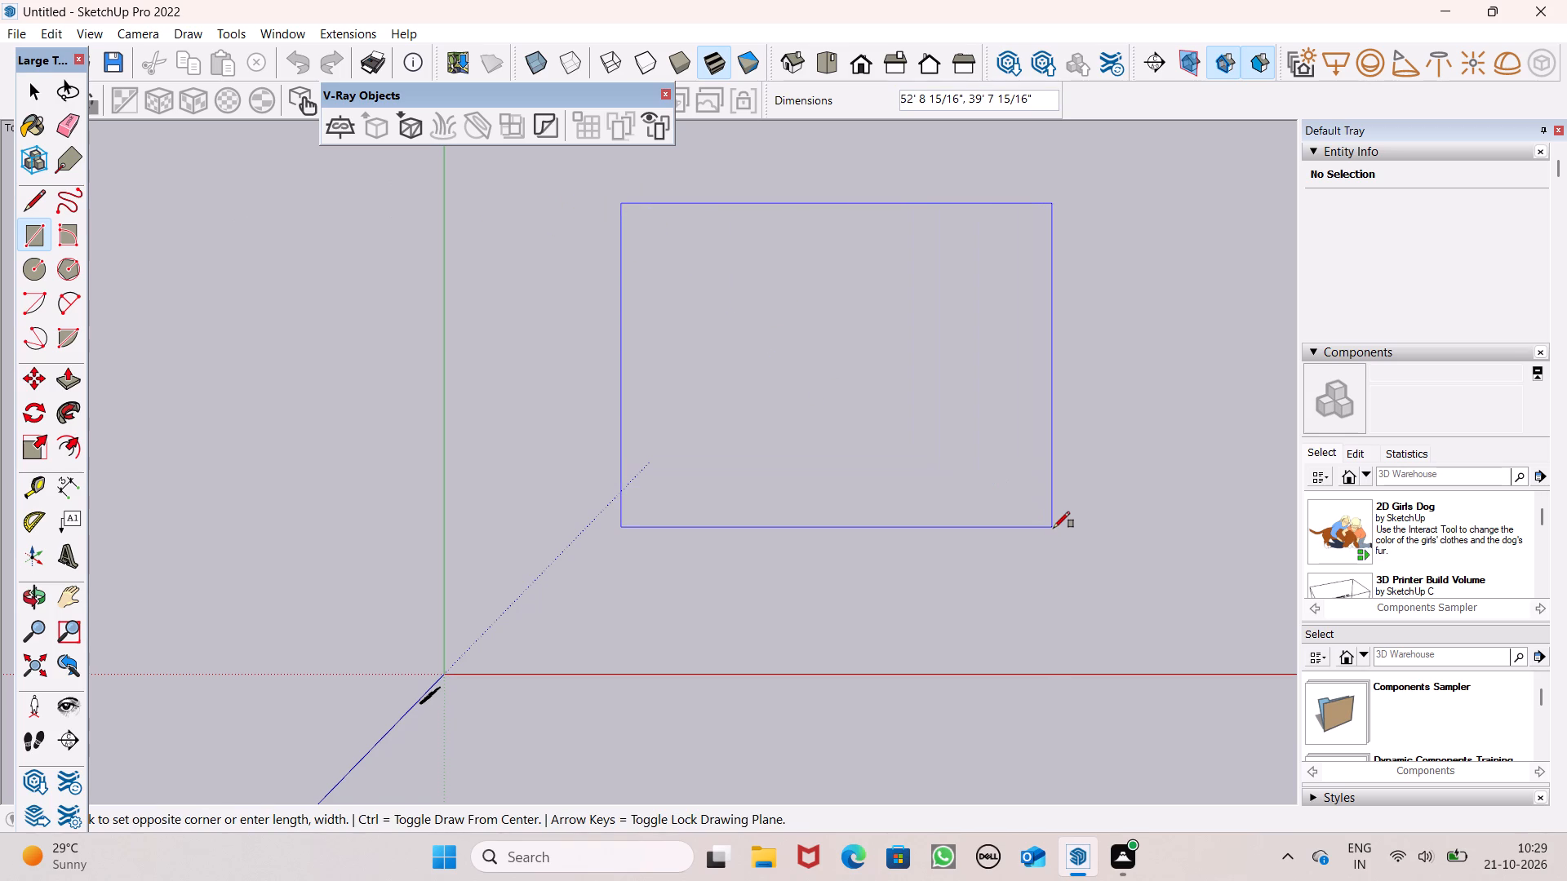
pyautogui.write("50'")
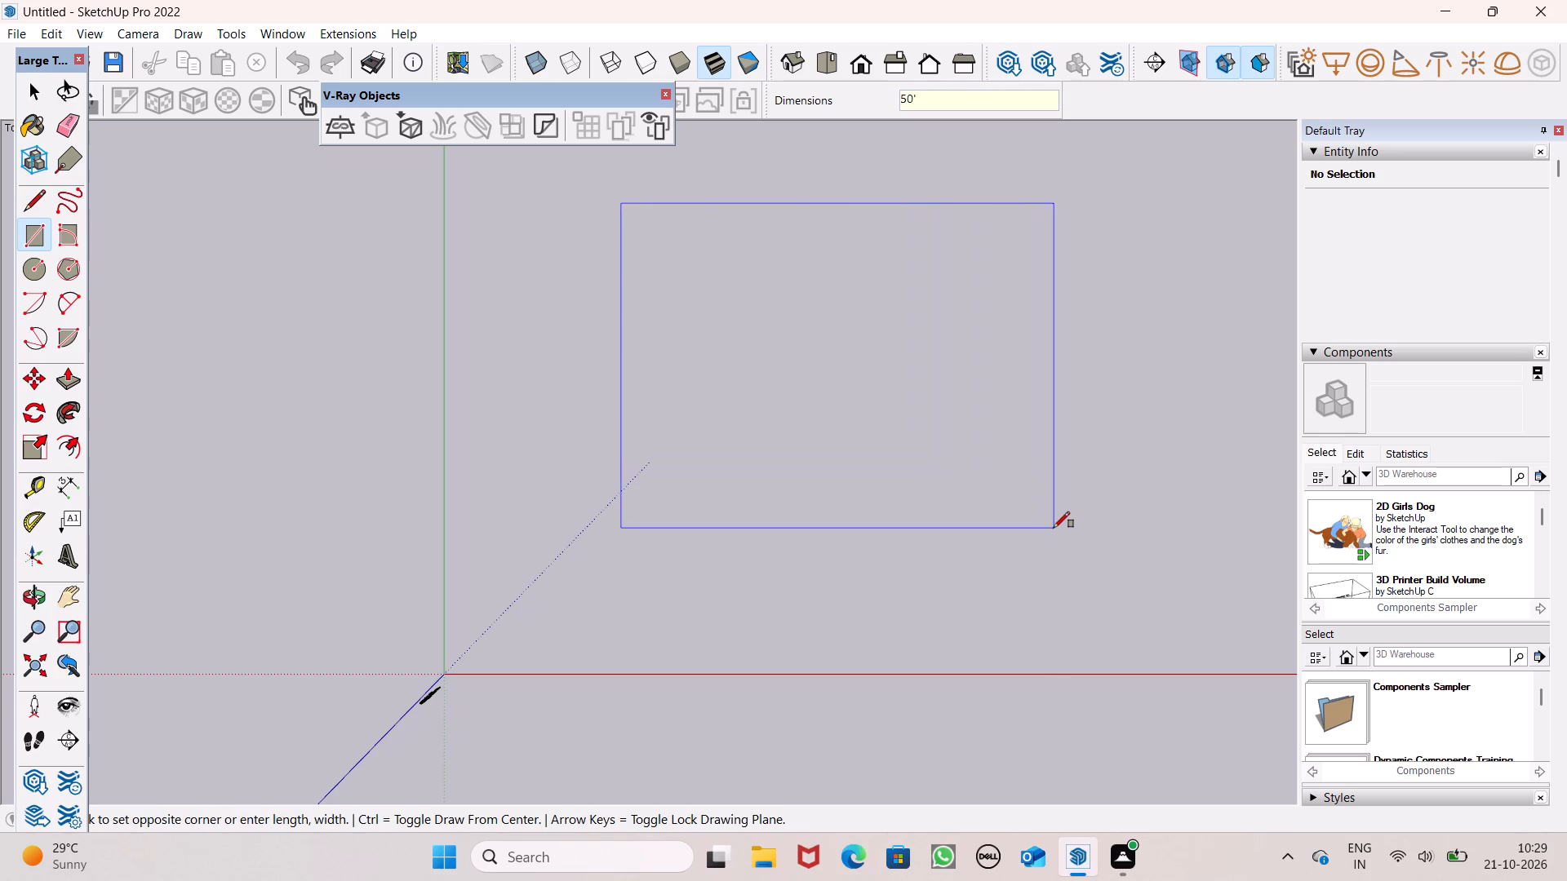
pyautogui.write(",45'")
pyautogui.press('Return')
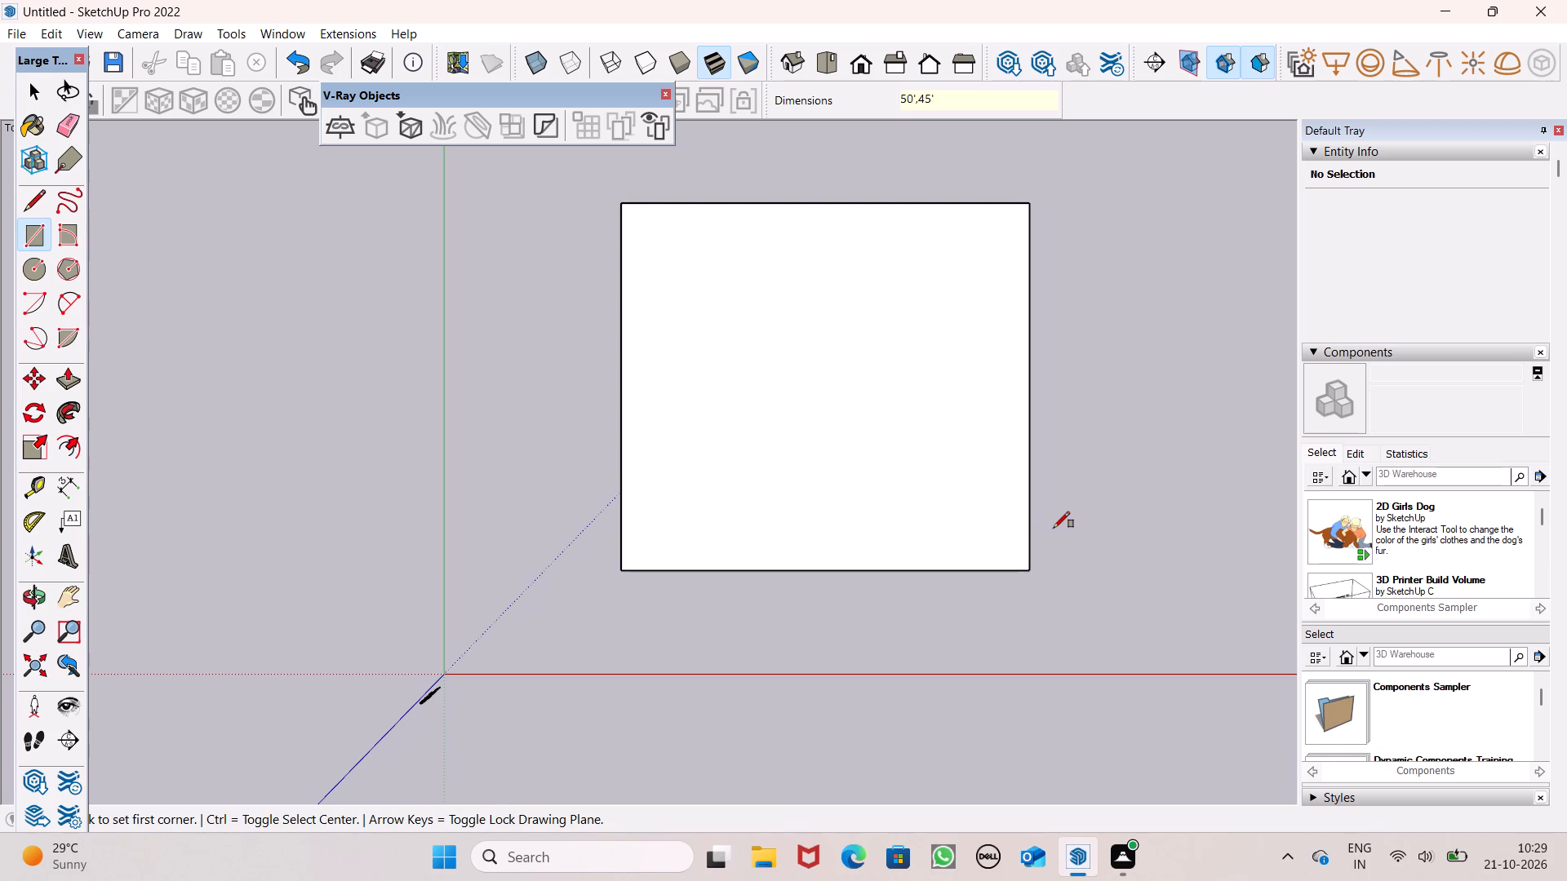
pyautogui.press('space')
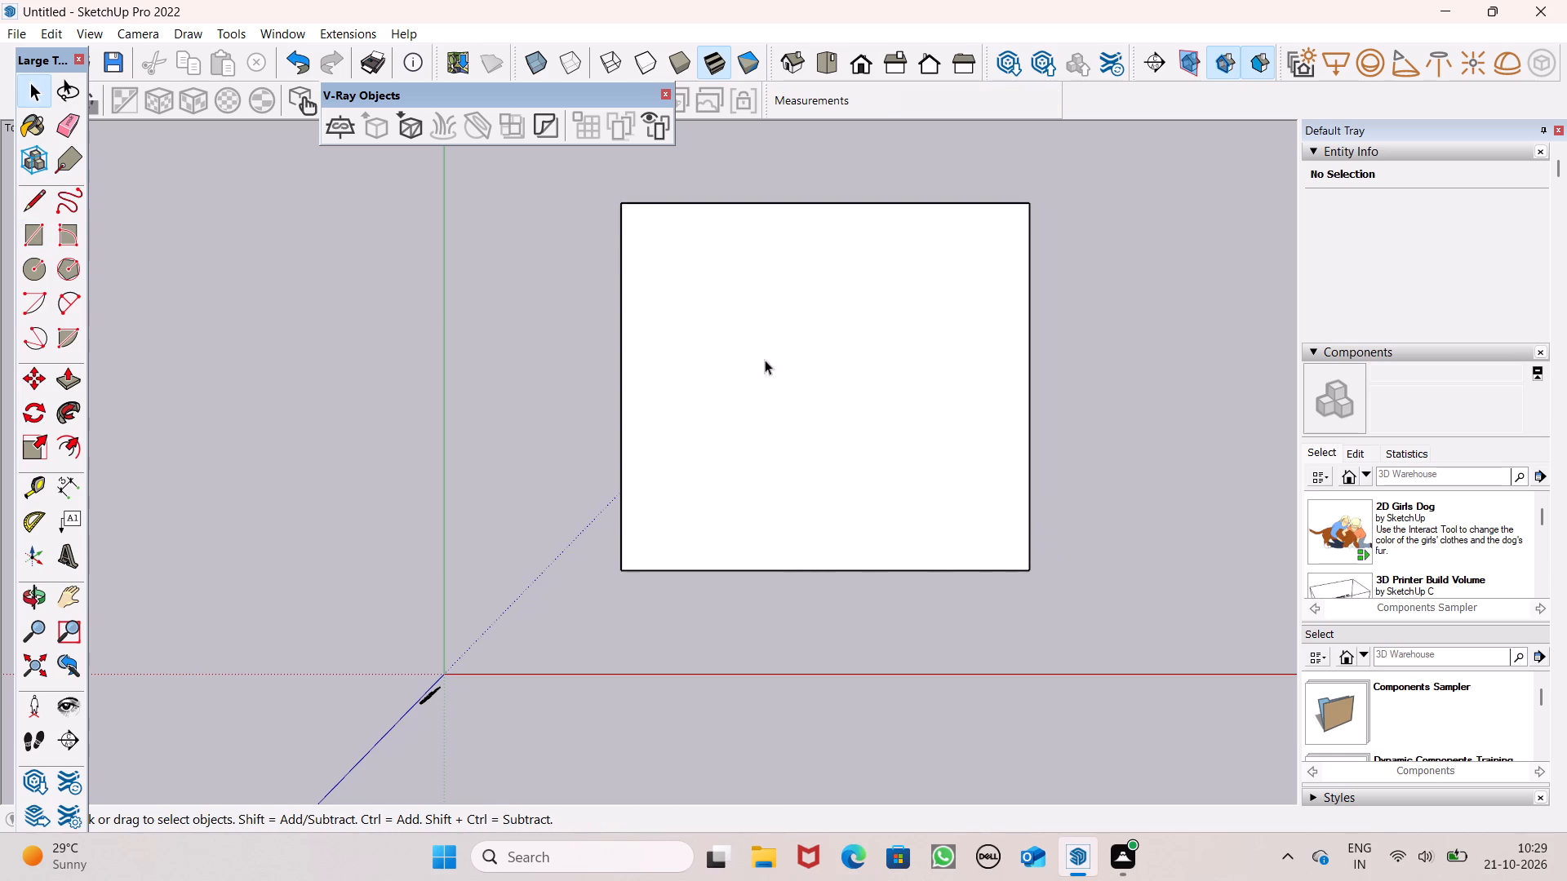
# Push/Pull the base rectangle up 1' into a slab.
pyautogui.click(62, 383)
pyautogui.moveTo(717, 448); pyautogui.dragTo(703, 414)
pyautogui.write("1'")
pyautogui.press('Return')
pyautogui.scroll(-5, 719, 483)
pyautogui.moveTo(739, 542); pyautogui.dragTo(724, 370, button='middle')
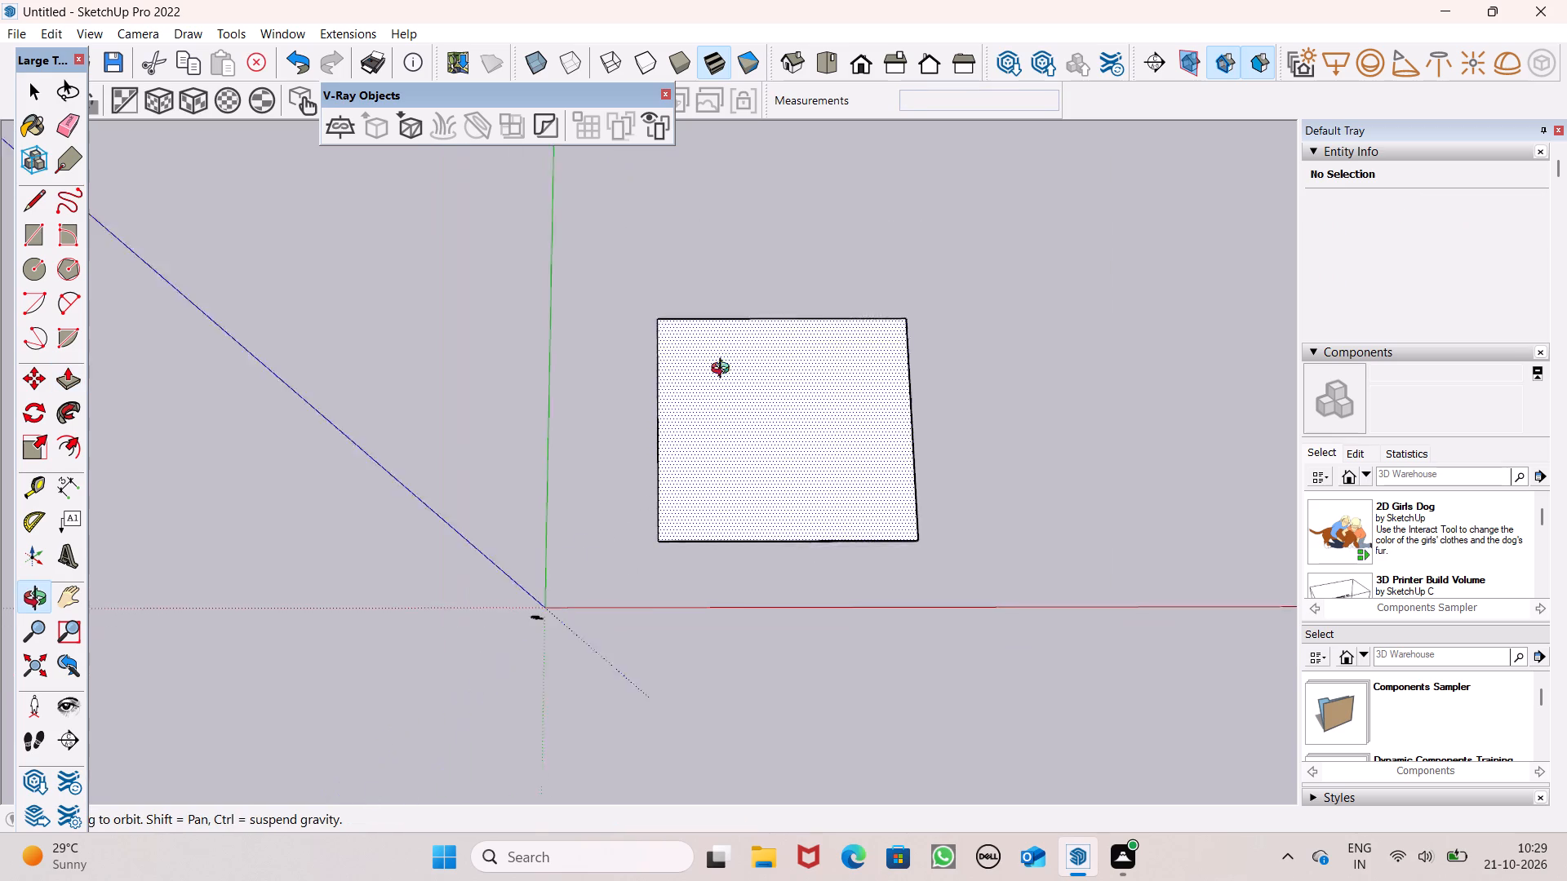
pyautogui.moveTo(724, 370); pyautogui.dragTo(690, 158, button='middle')
pyautogui.scroll(1, 690, 176)
pyautogui.scroll(2, 855, 612)
pyautogui.moveTo(753, 520); pyautogui.dragTo(739, 366, button='middle')
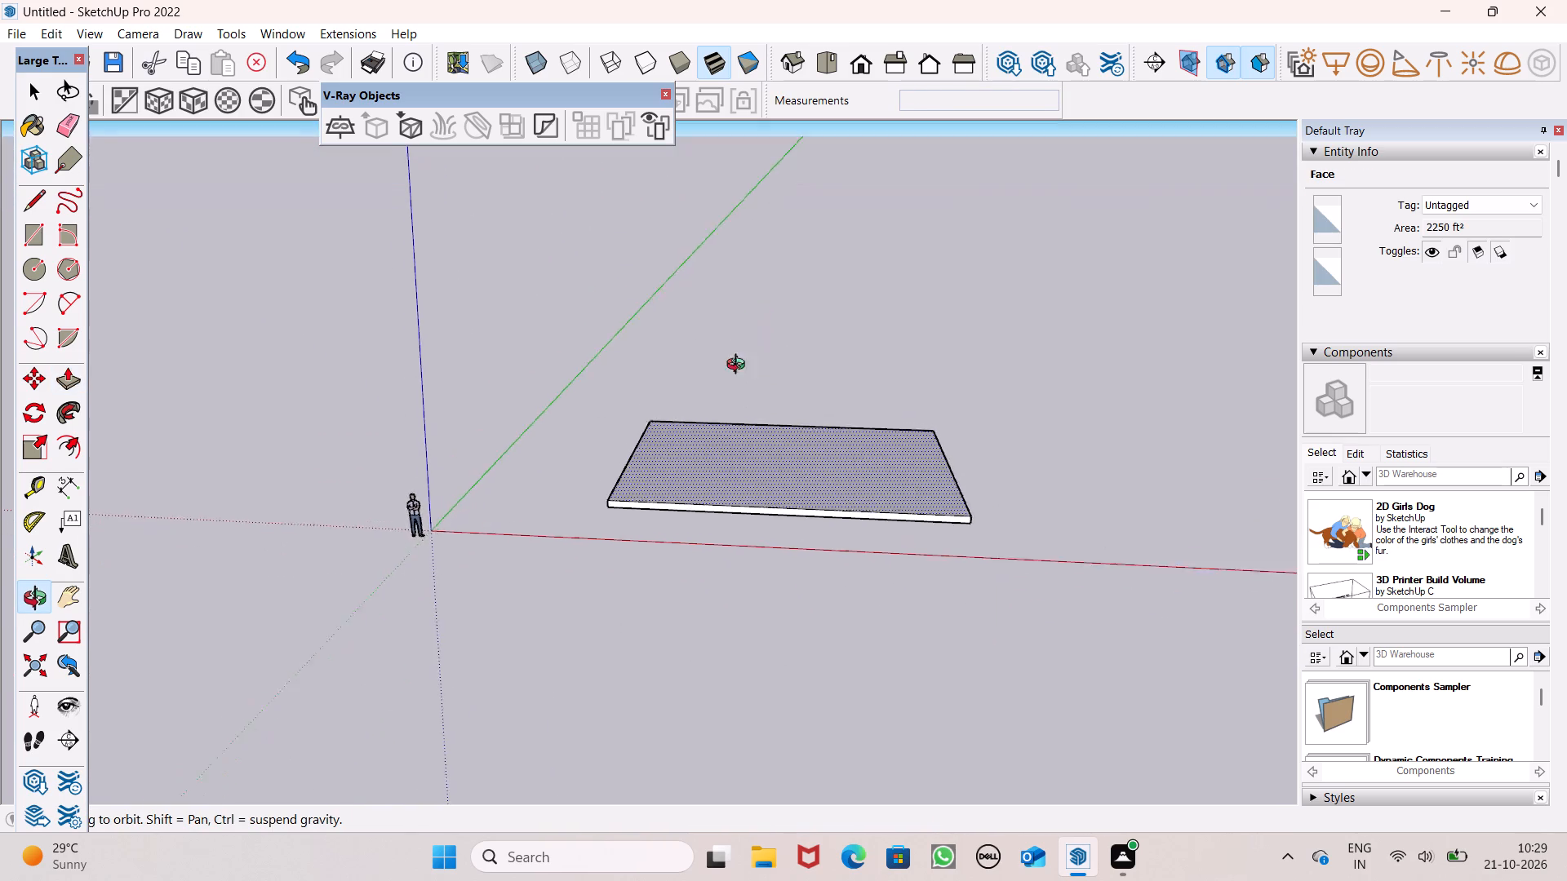
pyautogui.moveTo(739, 366); pyautogui.dragTo(712, 556, button='middle')
pyautogui.press('space')
# Examine the raised slab from several angles.
pyautogui.scroll(1, 751, 581)
pyautogui.moveTo(751, 582); pyautogui.dragTo(863, 765, button='middle')
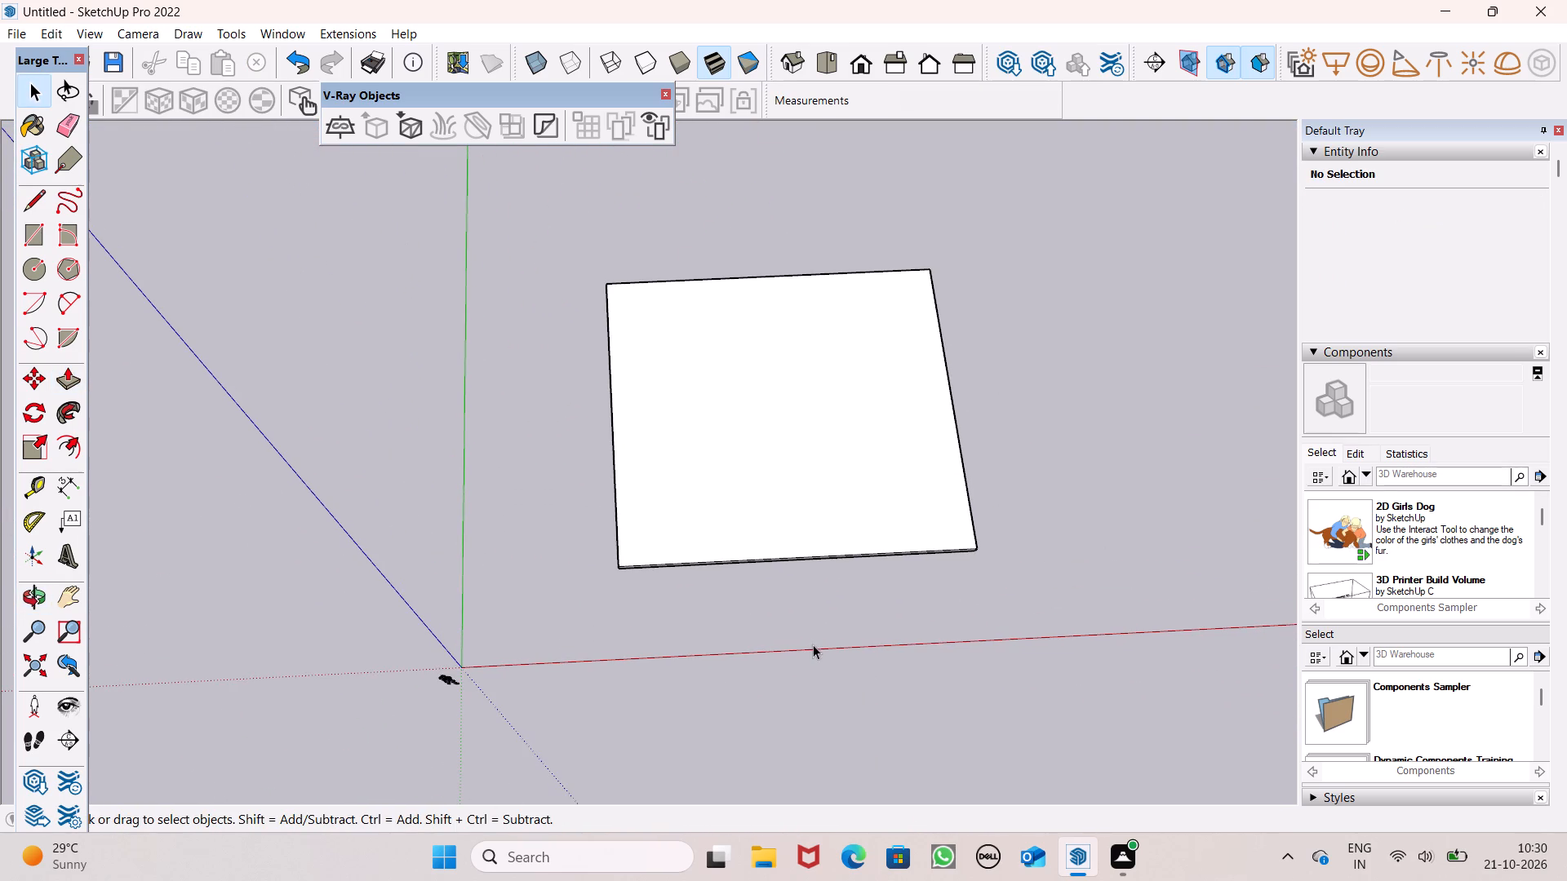
pyautogui.scroll(2, 1058, 492)
pyautogui.scroll(-2, 1050, 529)
pyautogui.moveTo(1041, 554); pyautogui.dragTo(986, 653, button='middle')
pyautogui.click(1521, 660)
pyautogui.moveTo(908, 632); pyautogui.dragTo(925, 643, button='middle')
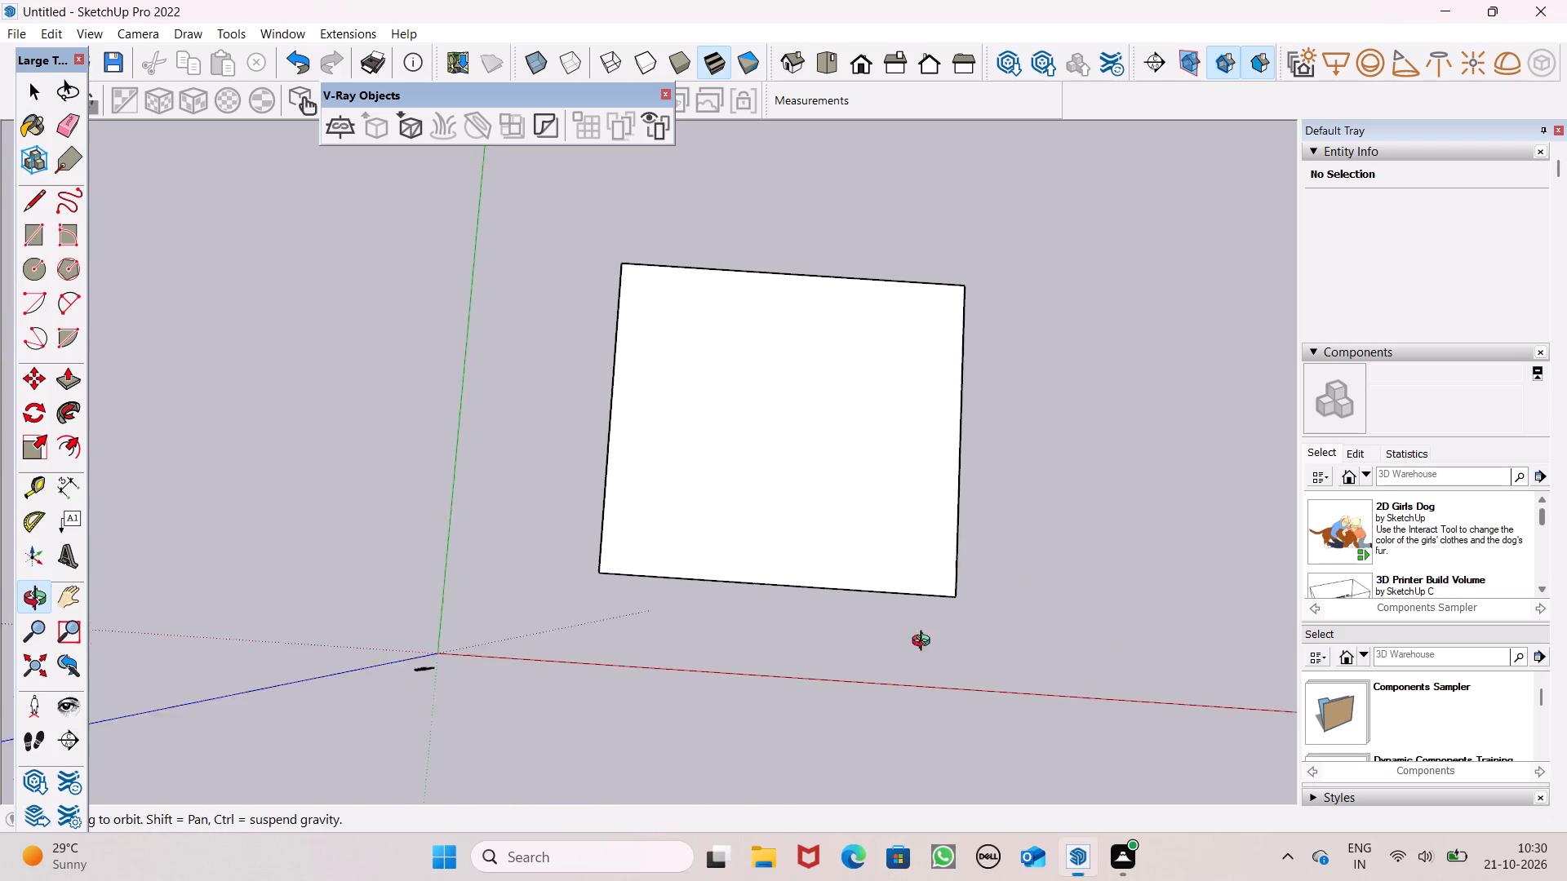
pyautogui.moveTo(925, 643); pyautogui.dragTo(942, 740, button='middle')
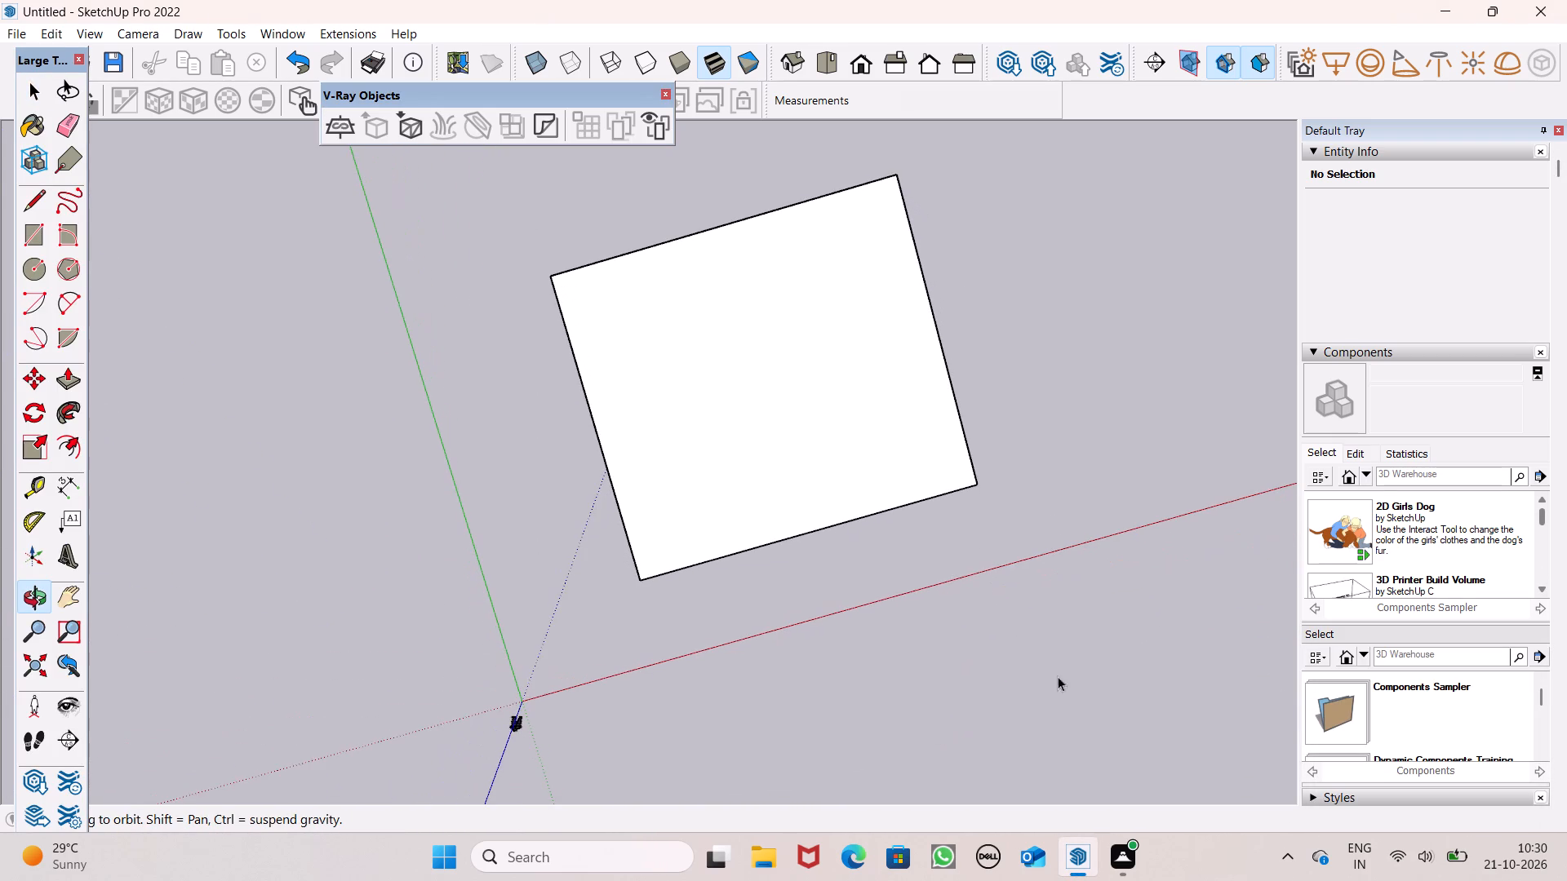
pyautogui.scroll(1, 1099, 655)
pyautogui.moveTo(1103, 679); pyautogui.dragTo(931, 755, button='middle')
pyautogui.scroll(1, 888, 697)
# Return to the top view and offset the slab's top face outline 9" inward for the outer walls.
pyautogui.click(850, 75)
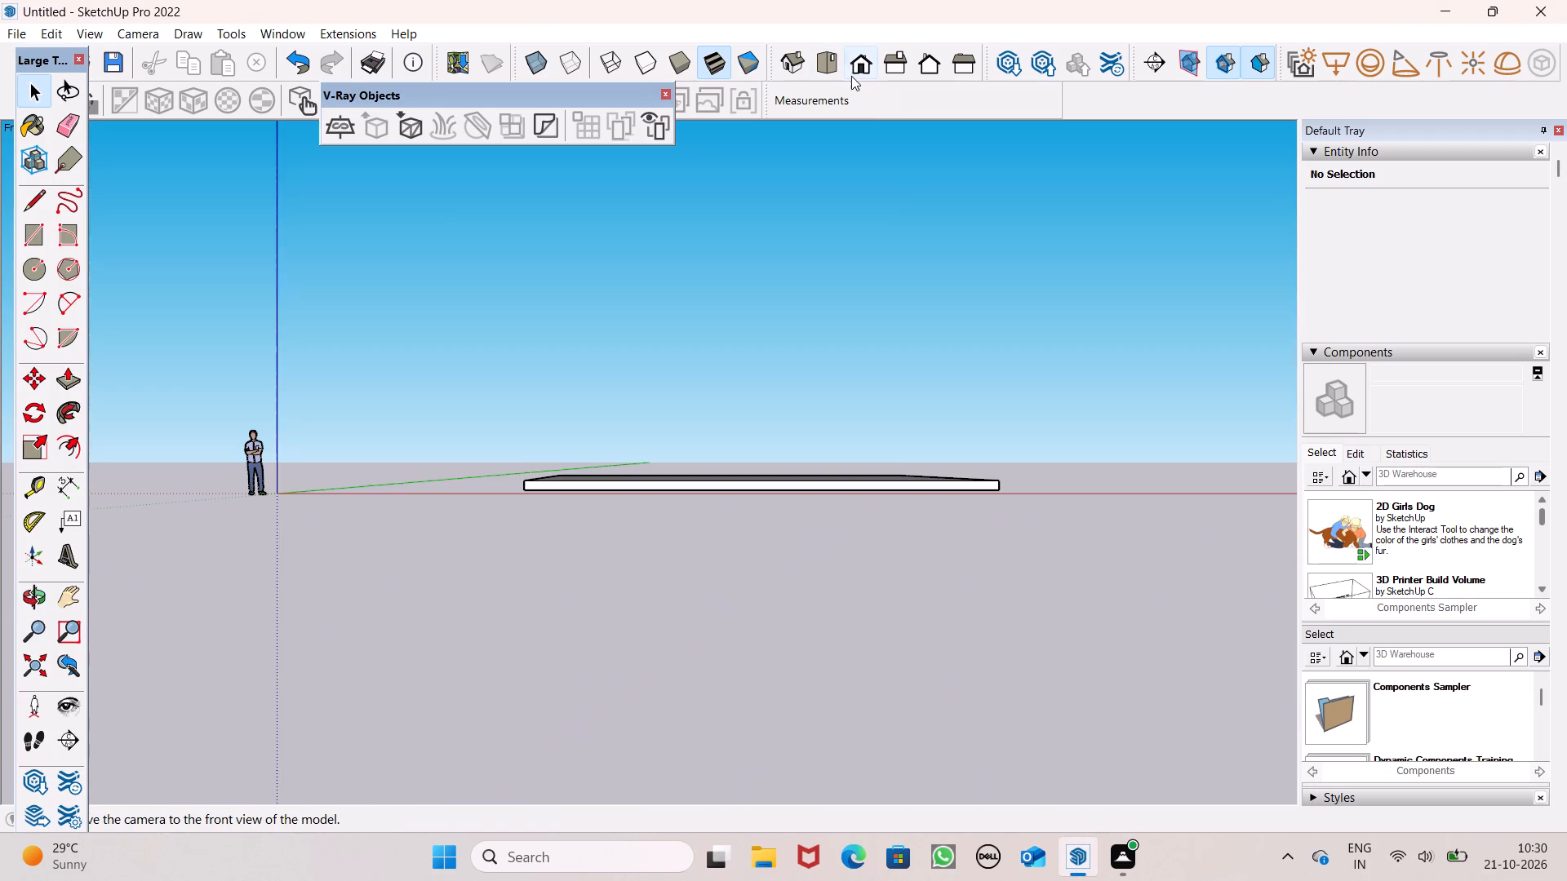
pyautogui.click(838, 74)
pyautogui.scroll(-1, 872, 359)
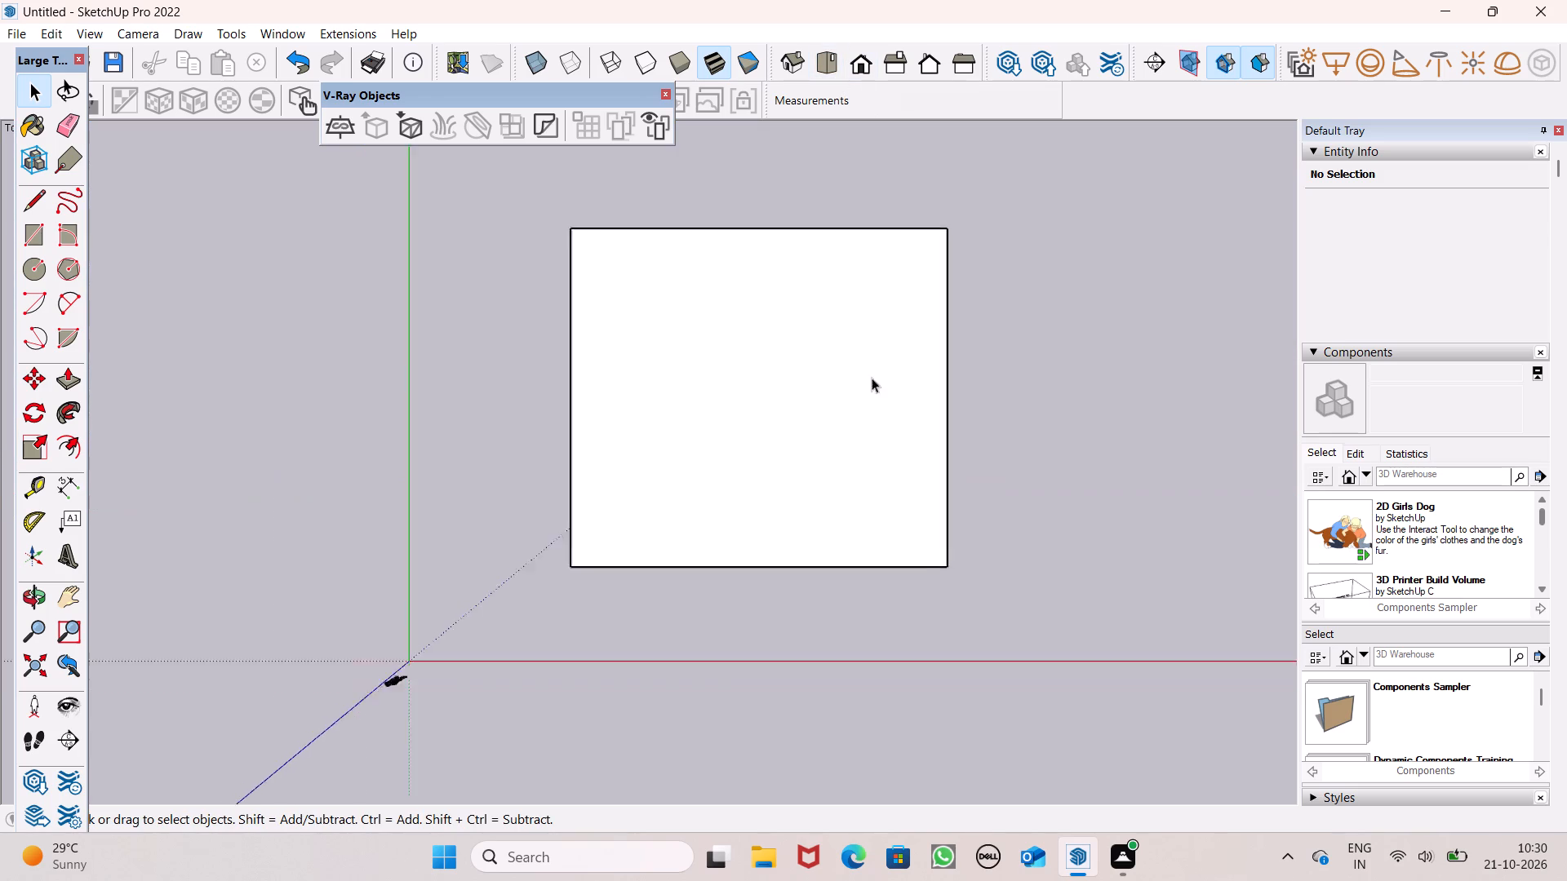
pyautogui.scroll(-3, 872, 378)
pyautogui.scroll(3, 1009, 396)
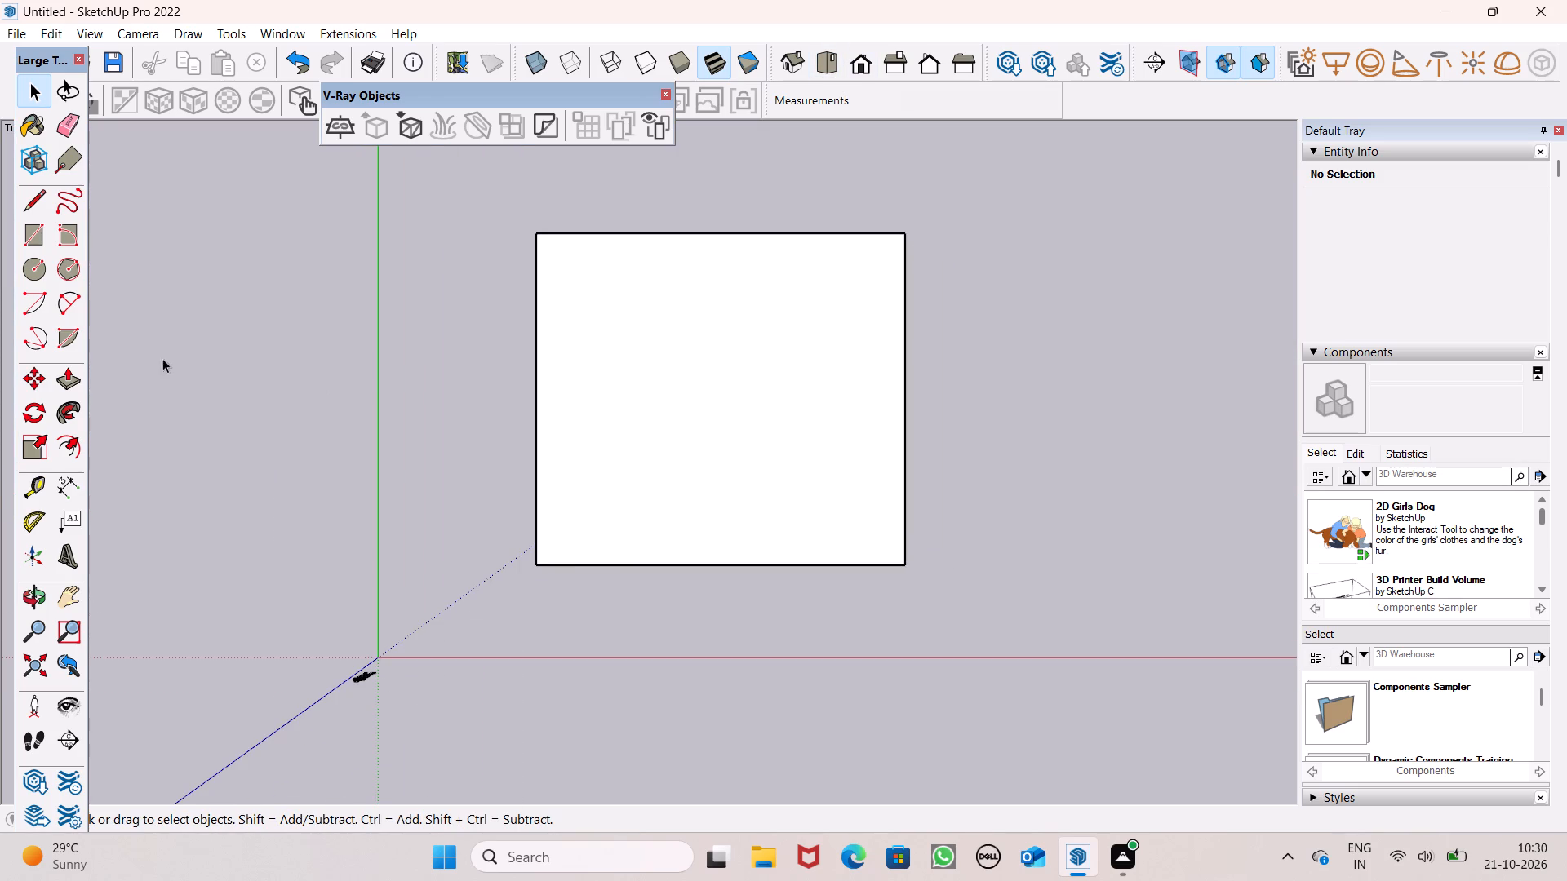
pyautogui.click(58, 449)
pyautogui.click(619, 243)
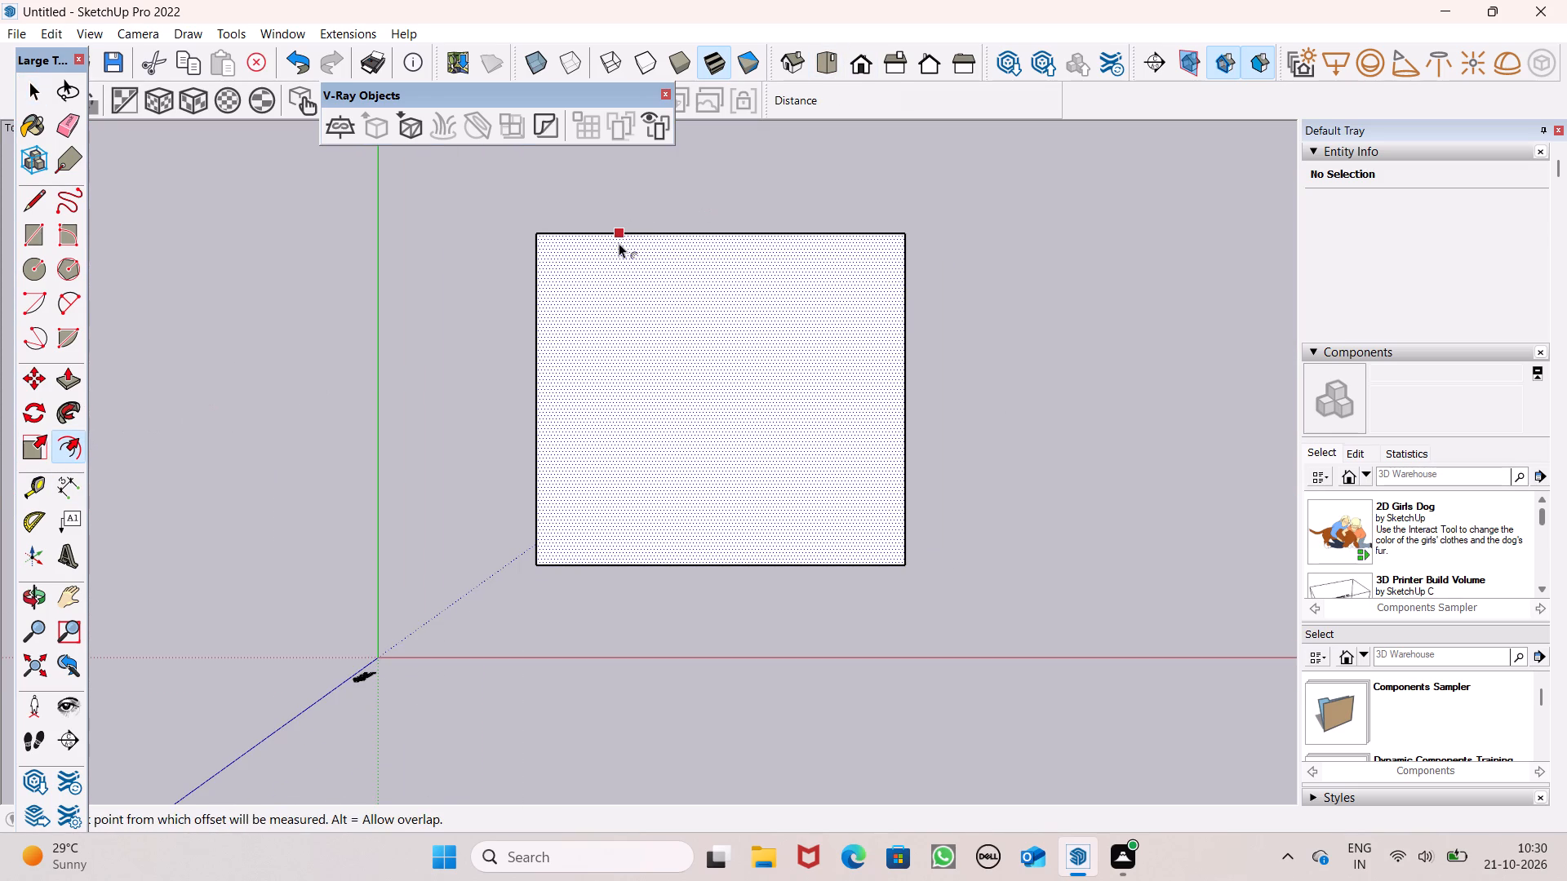
pyautogui.press('9')
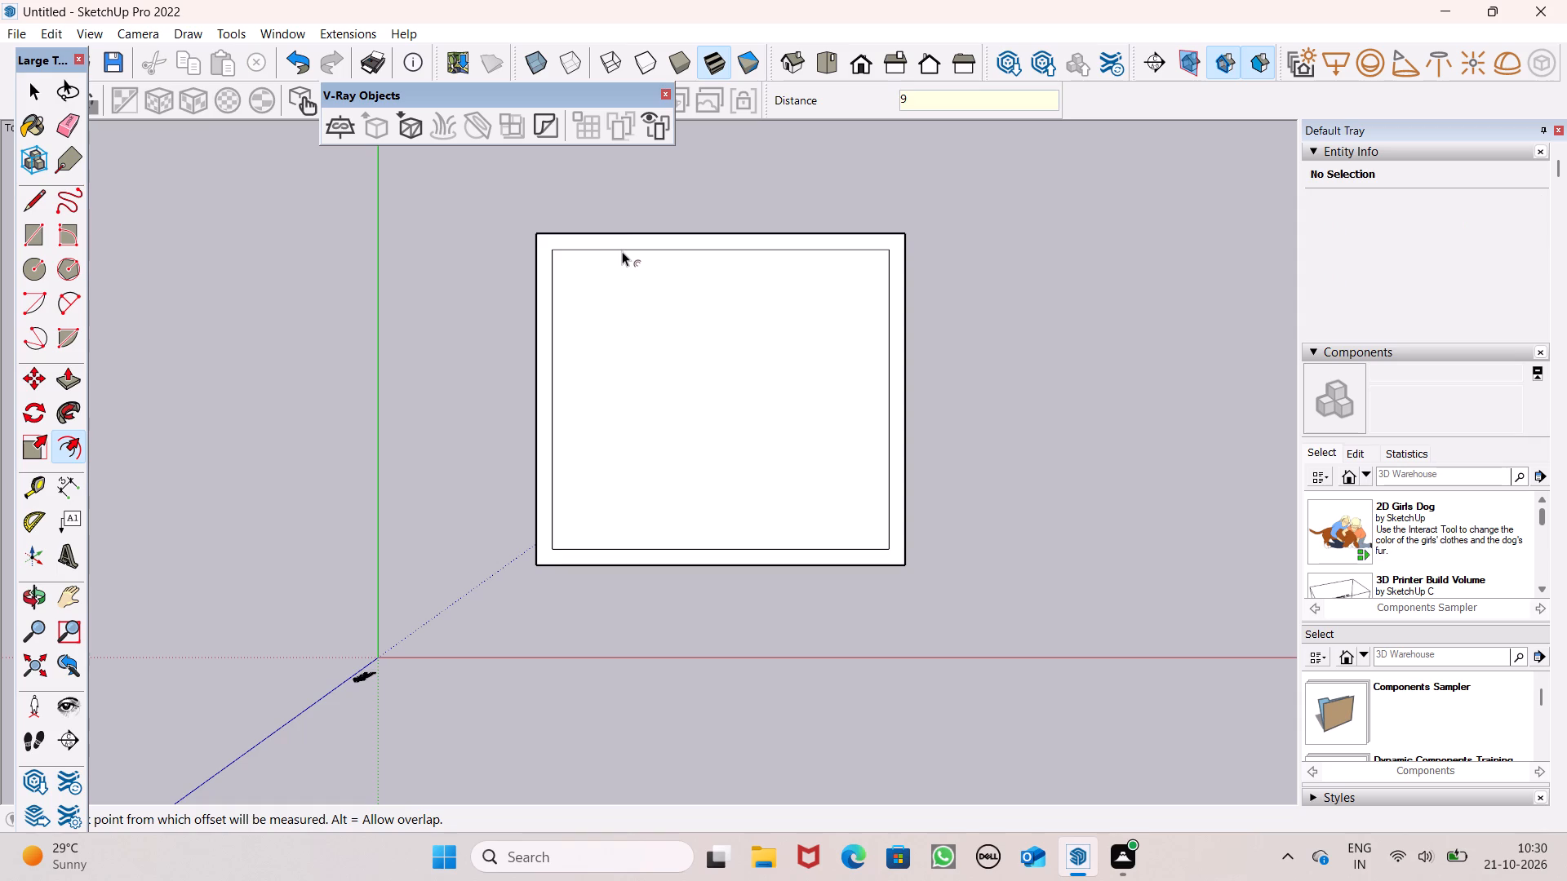
pyautogui.hotkey('shift', '"')
pyautogui.press('Return')
pyautogui.press('space')
pyautogui.press('space')
pyautogui.click(1019, 411)
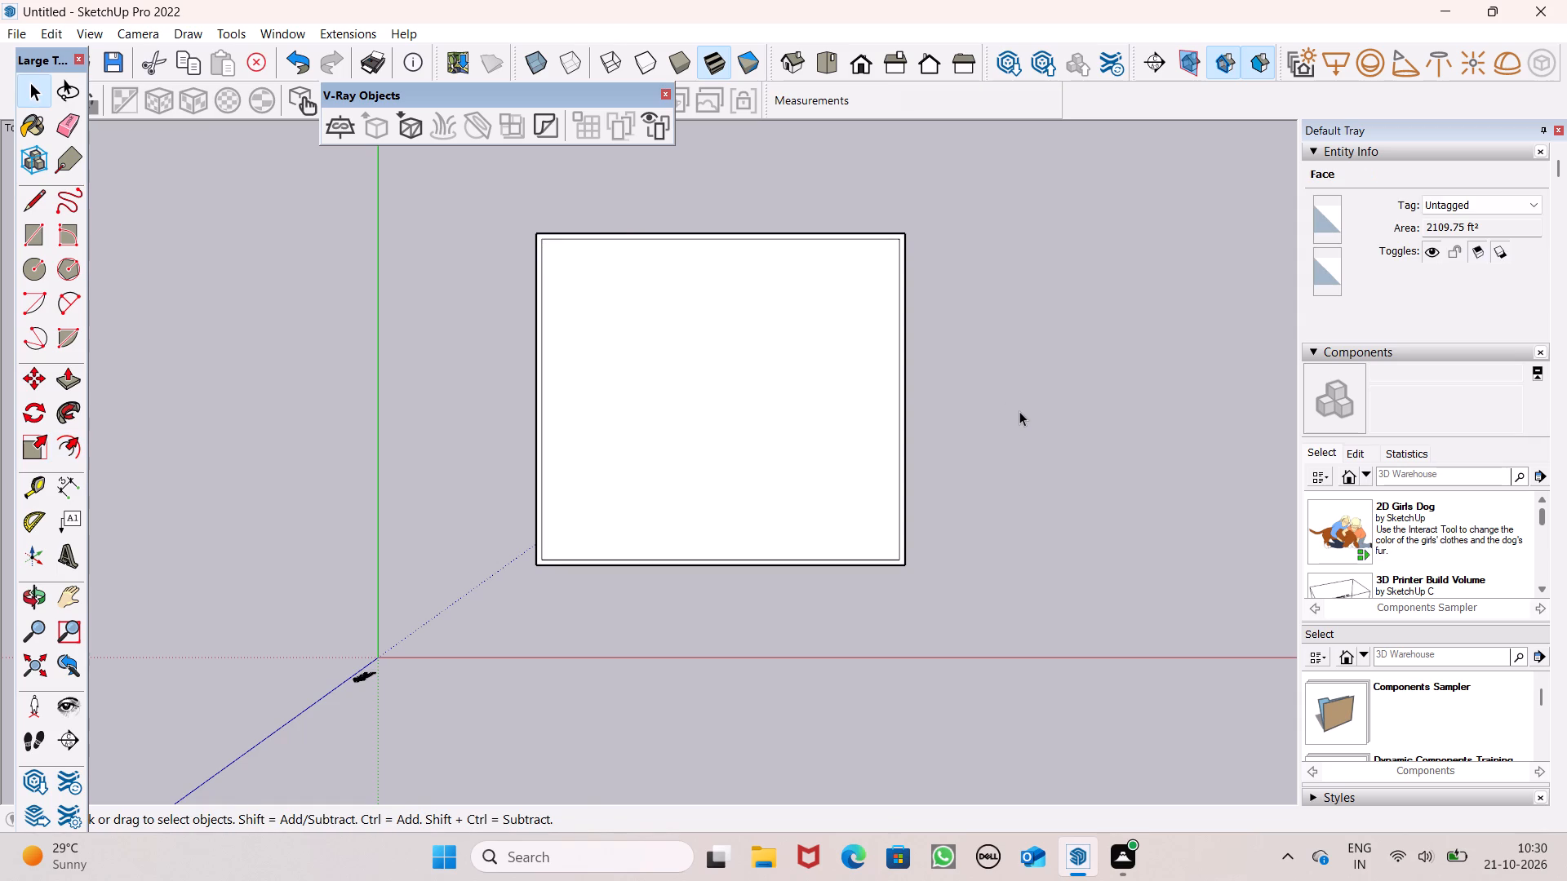
pyautogui.press('space')
pyautogui.press('space')
pyautogui.click(966, 393)
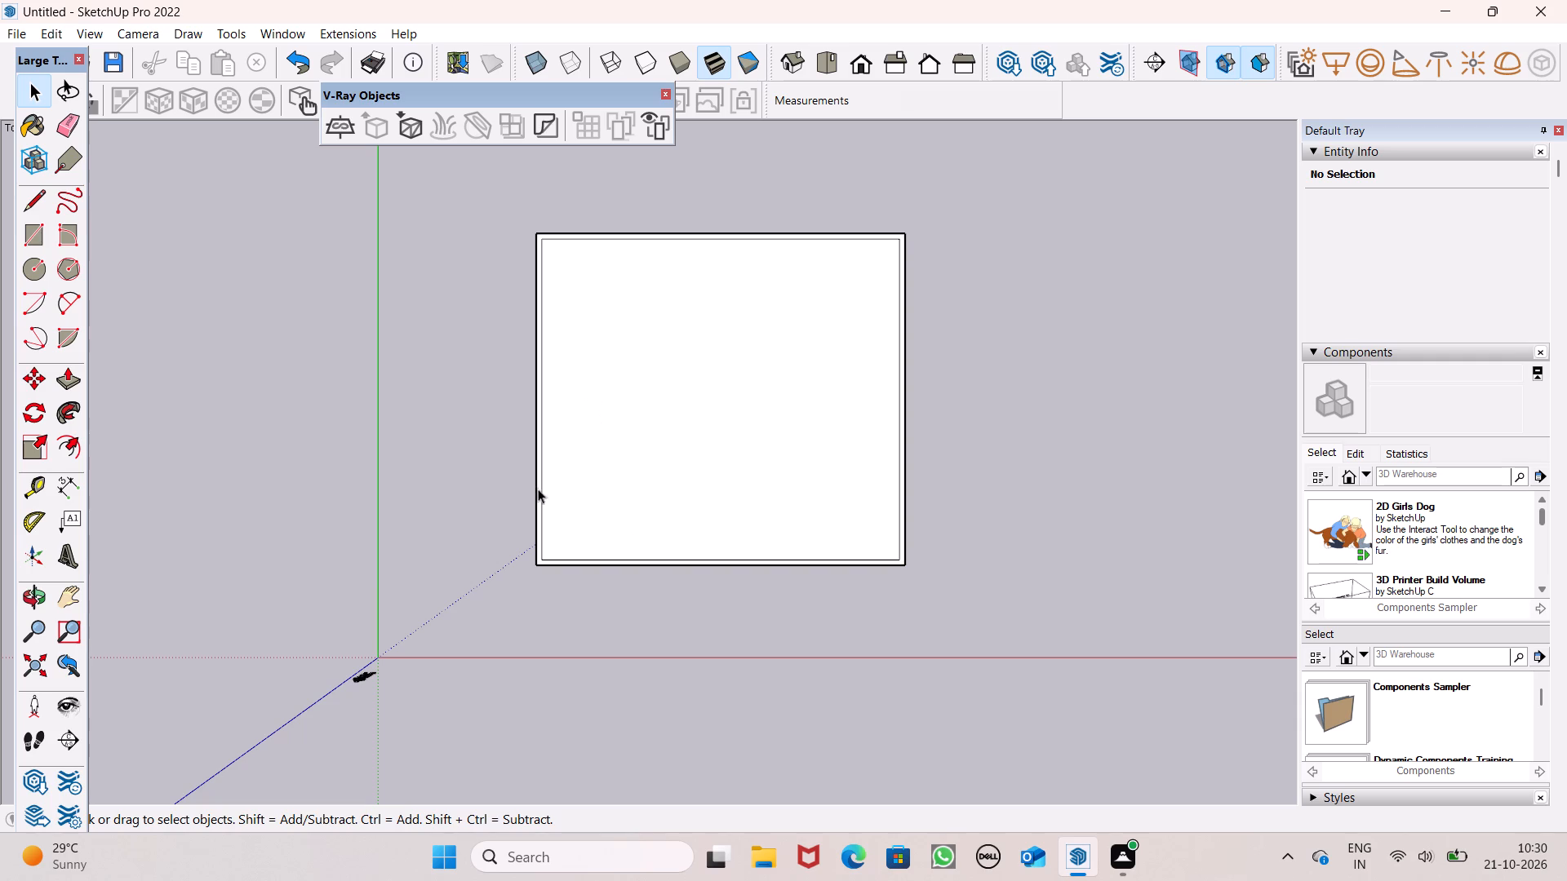
# Place a guide about 8' 6" in from the front inner wall line and a parallel guide 6" beyond it.
pyautogui.click(43, 485)
pyautogui.scroll(4, 751, 511)
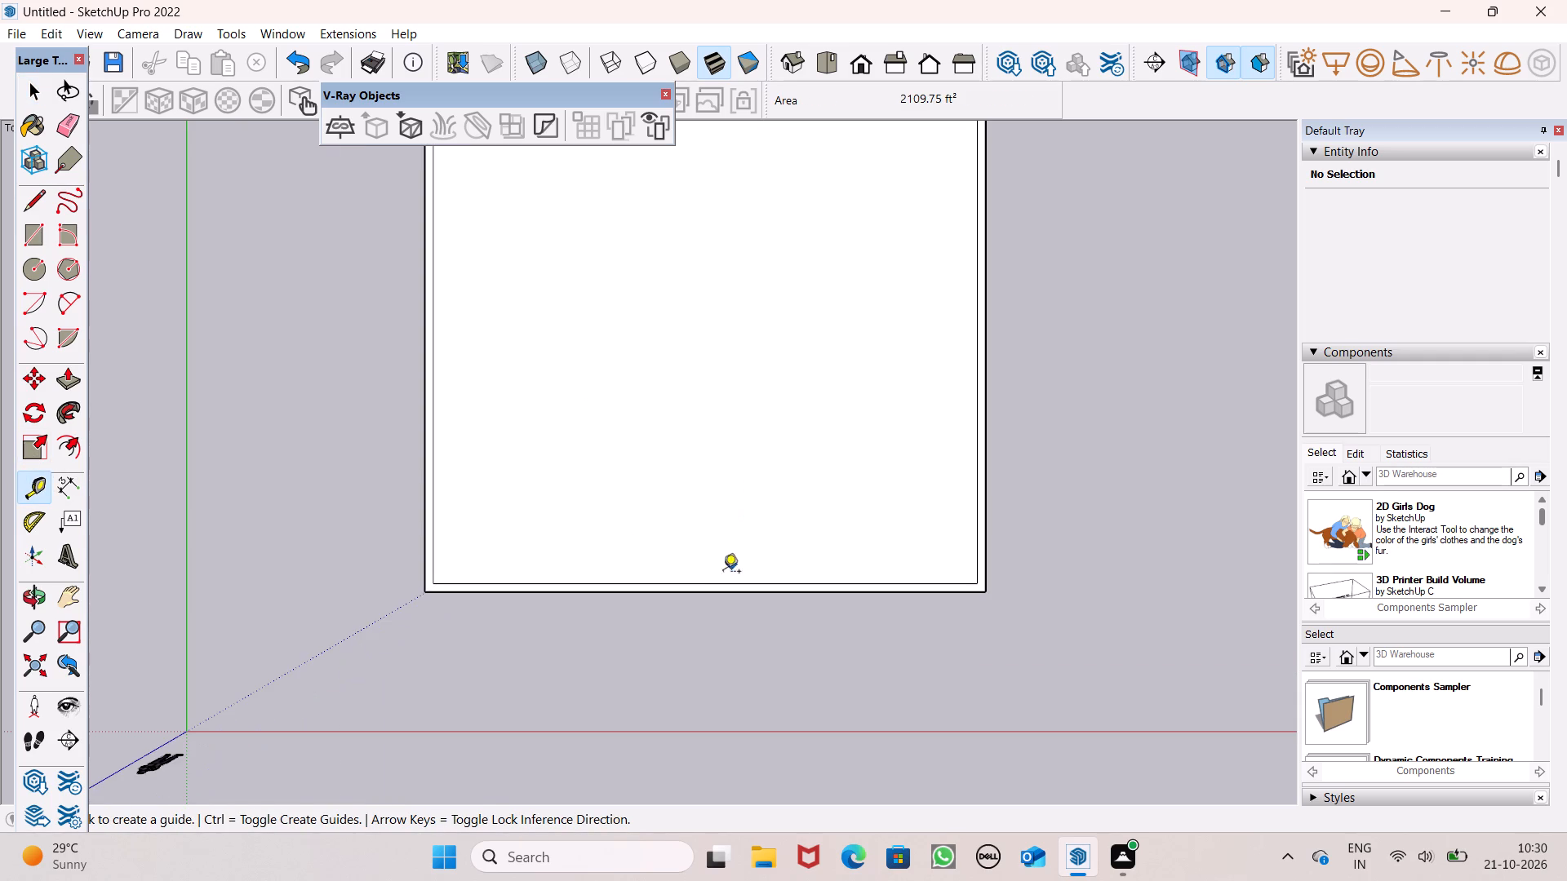
pyautogui.click(691, 585)
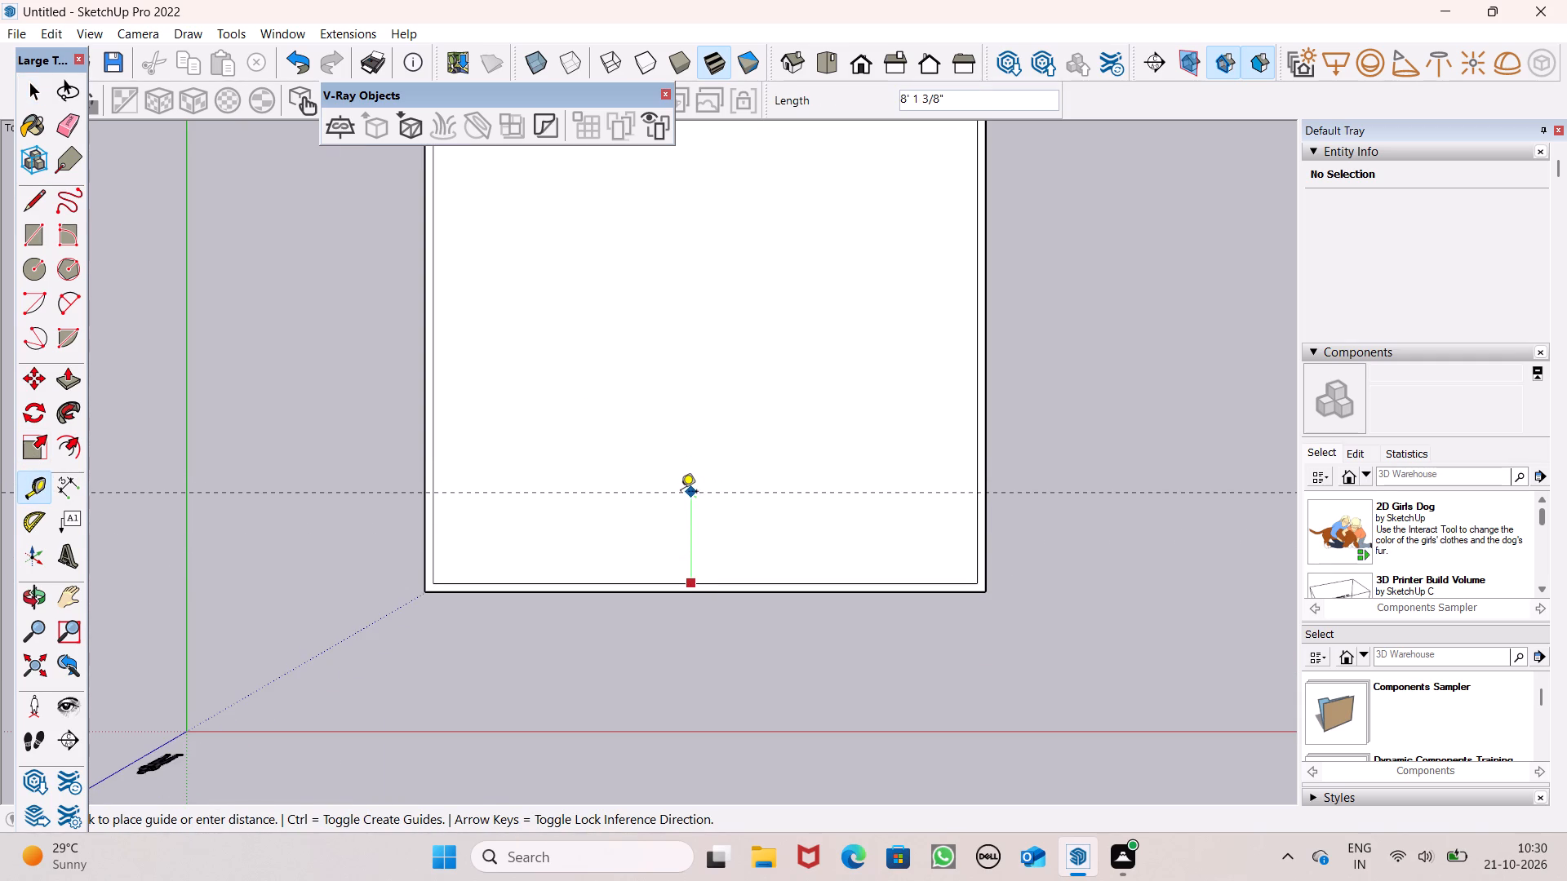
pyautogui.click(681, 489)
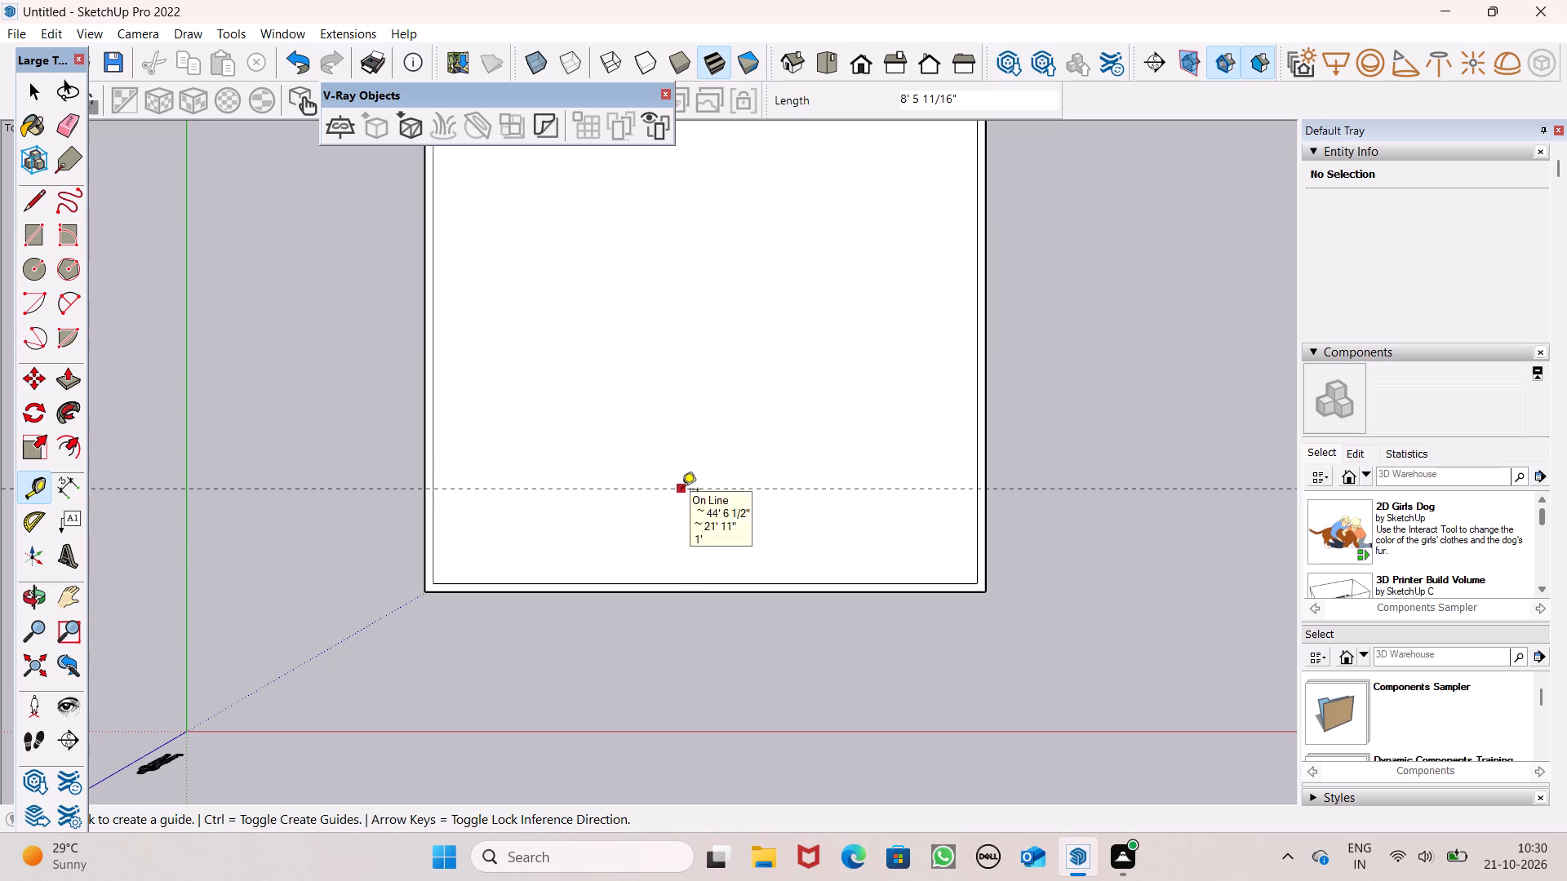
pyautogui.click(681, 491)
pyautogui.press('6')
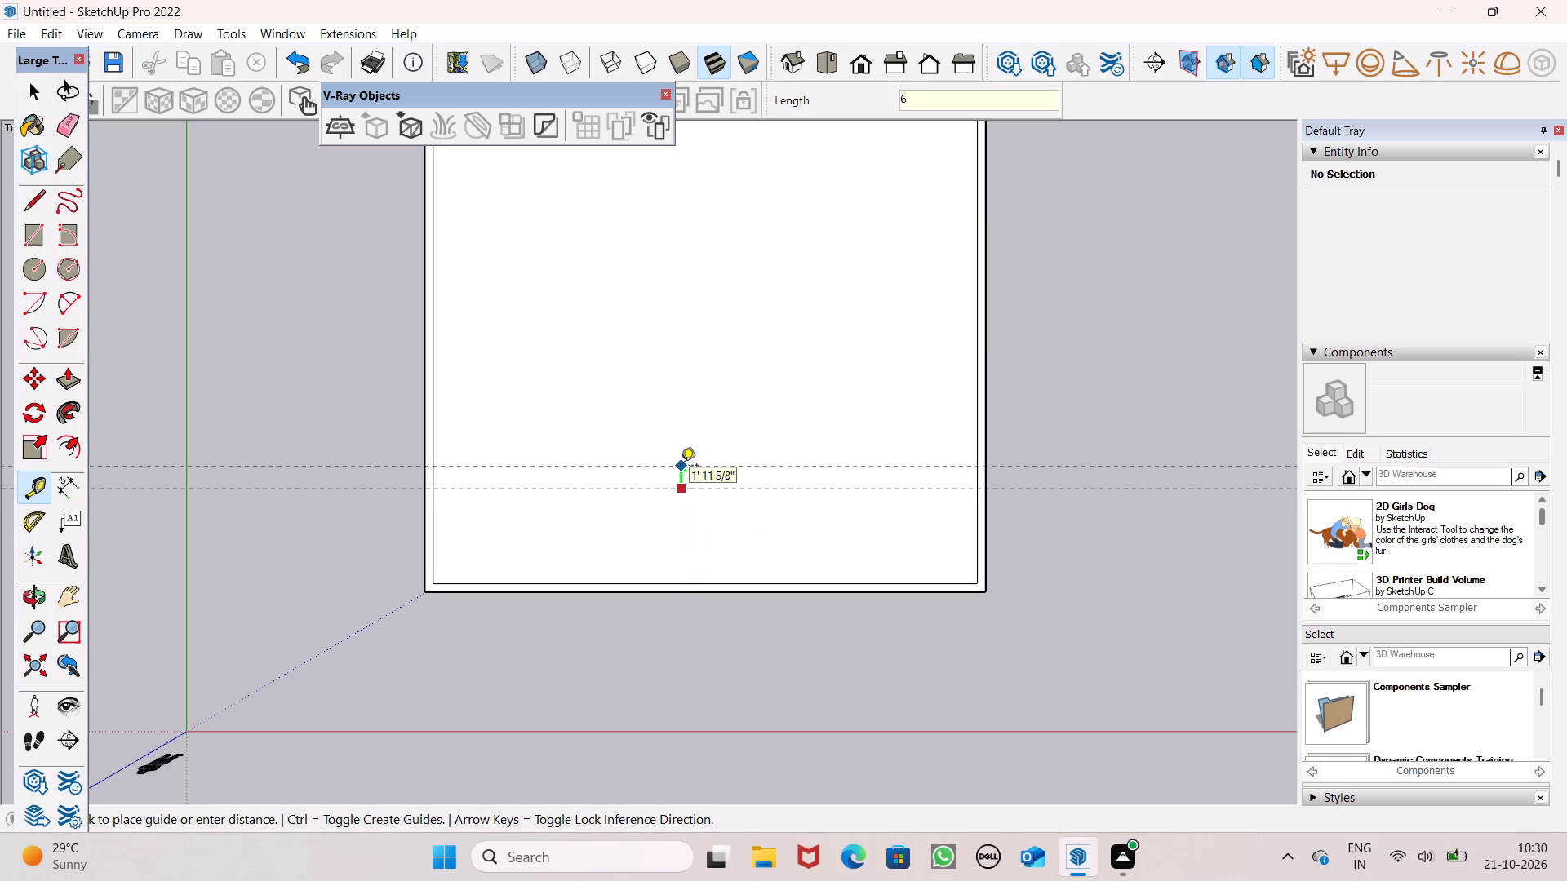
pyautogui.hotkey('shift', '"')
pyautogui.press('Return')
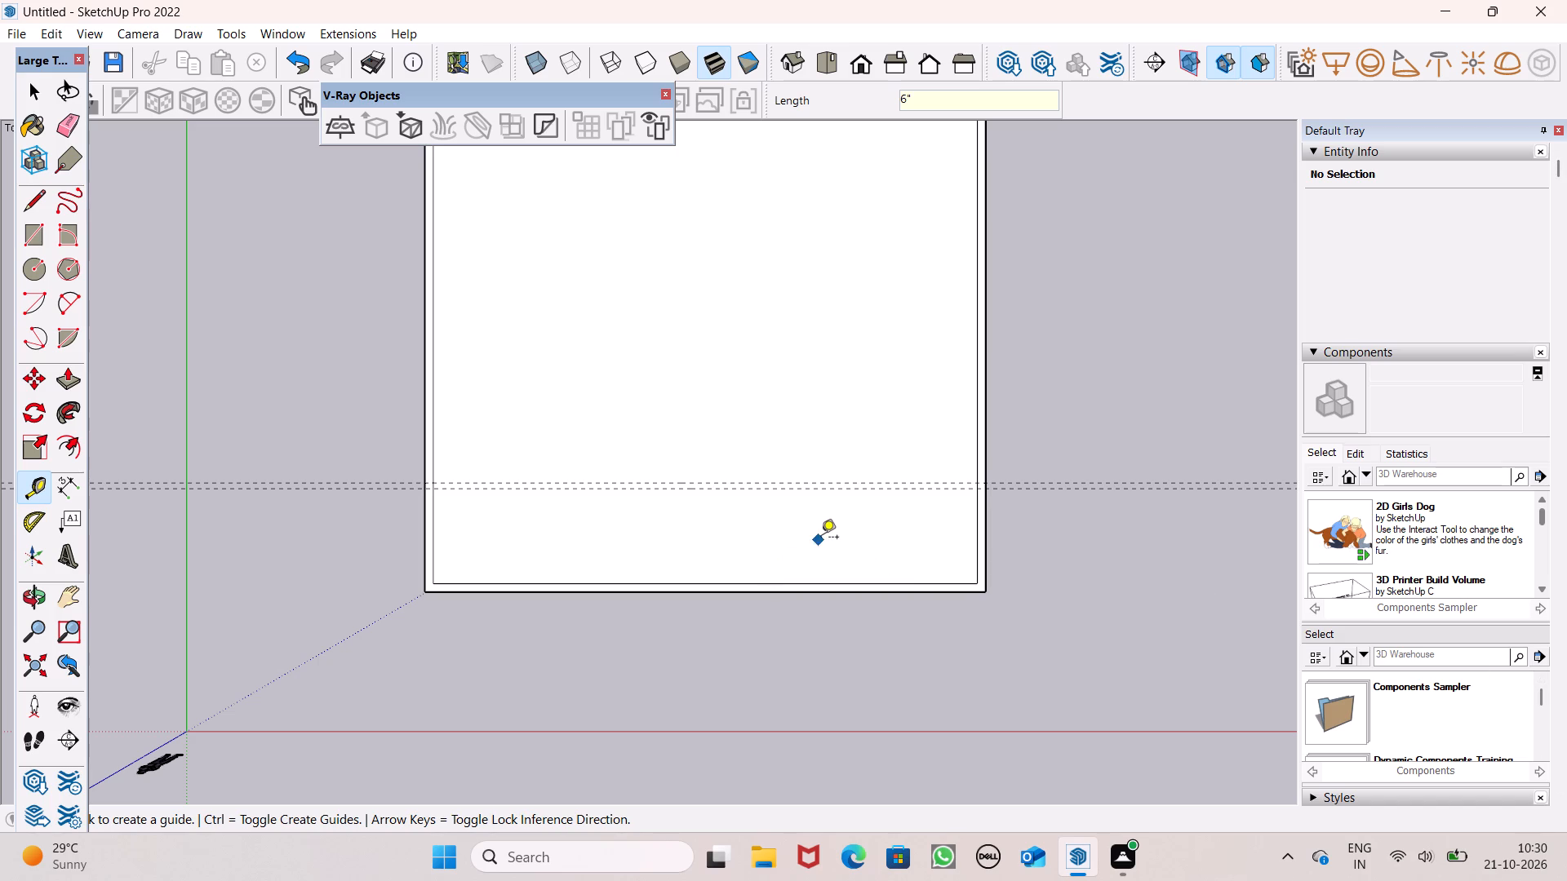
pyautogui.press('space')
# Place a guide about 14' 6" in from the left inner wall line and a parallel guide 6" beyond it.
pyautogui.click(32, 492)
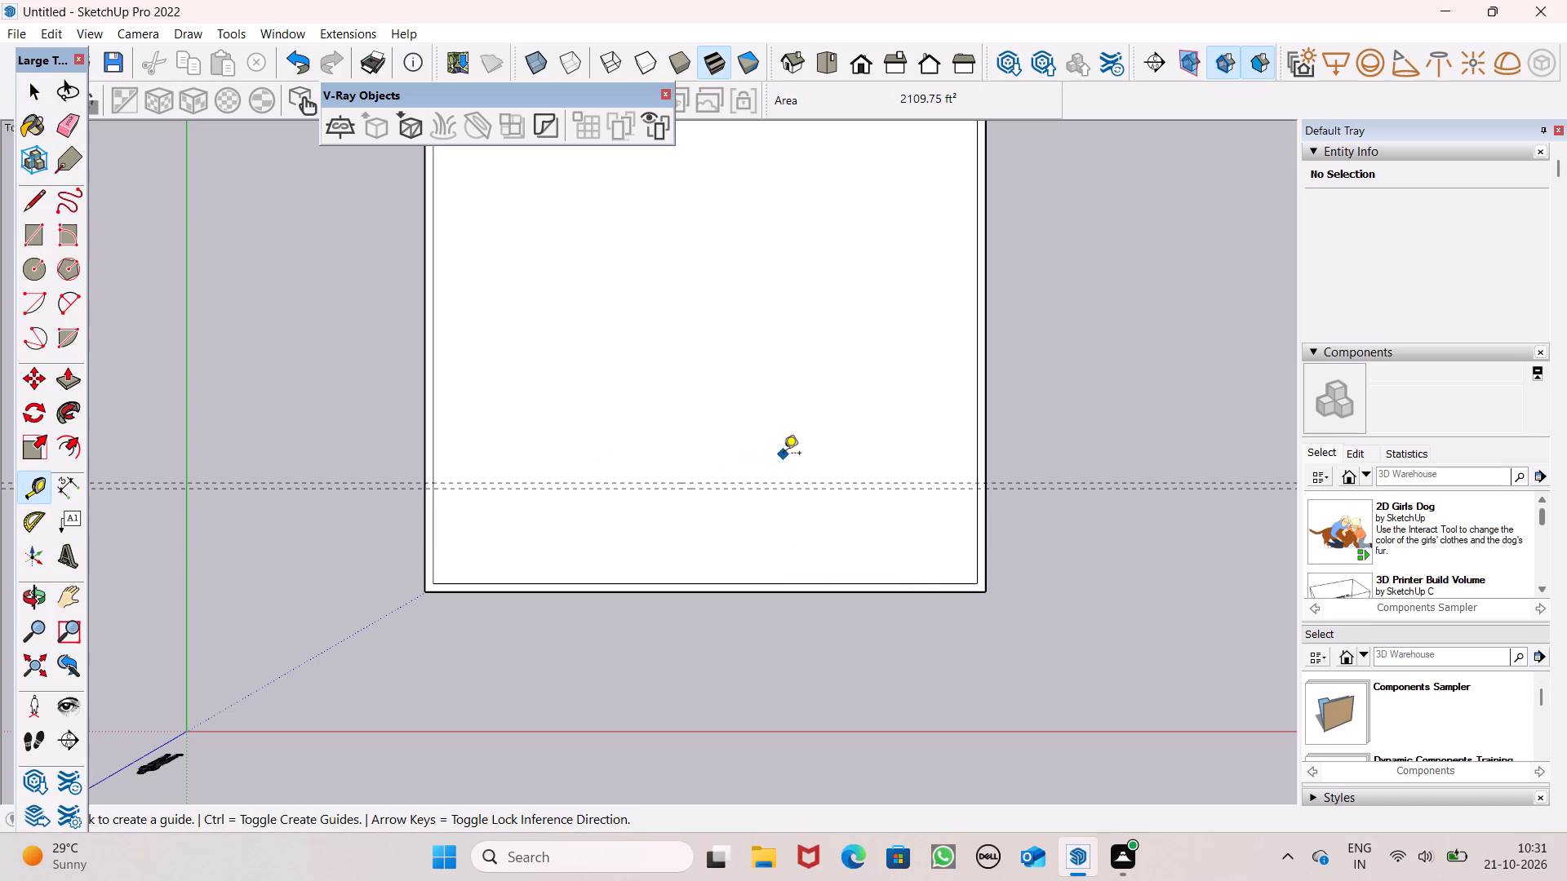
pyautogui.scroll(-1, 805, 476)
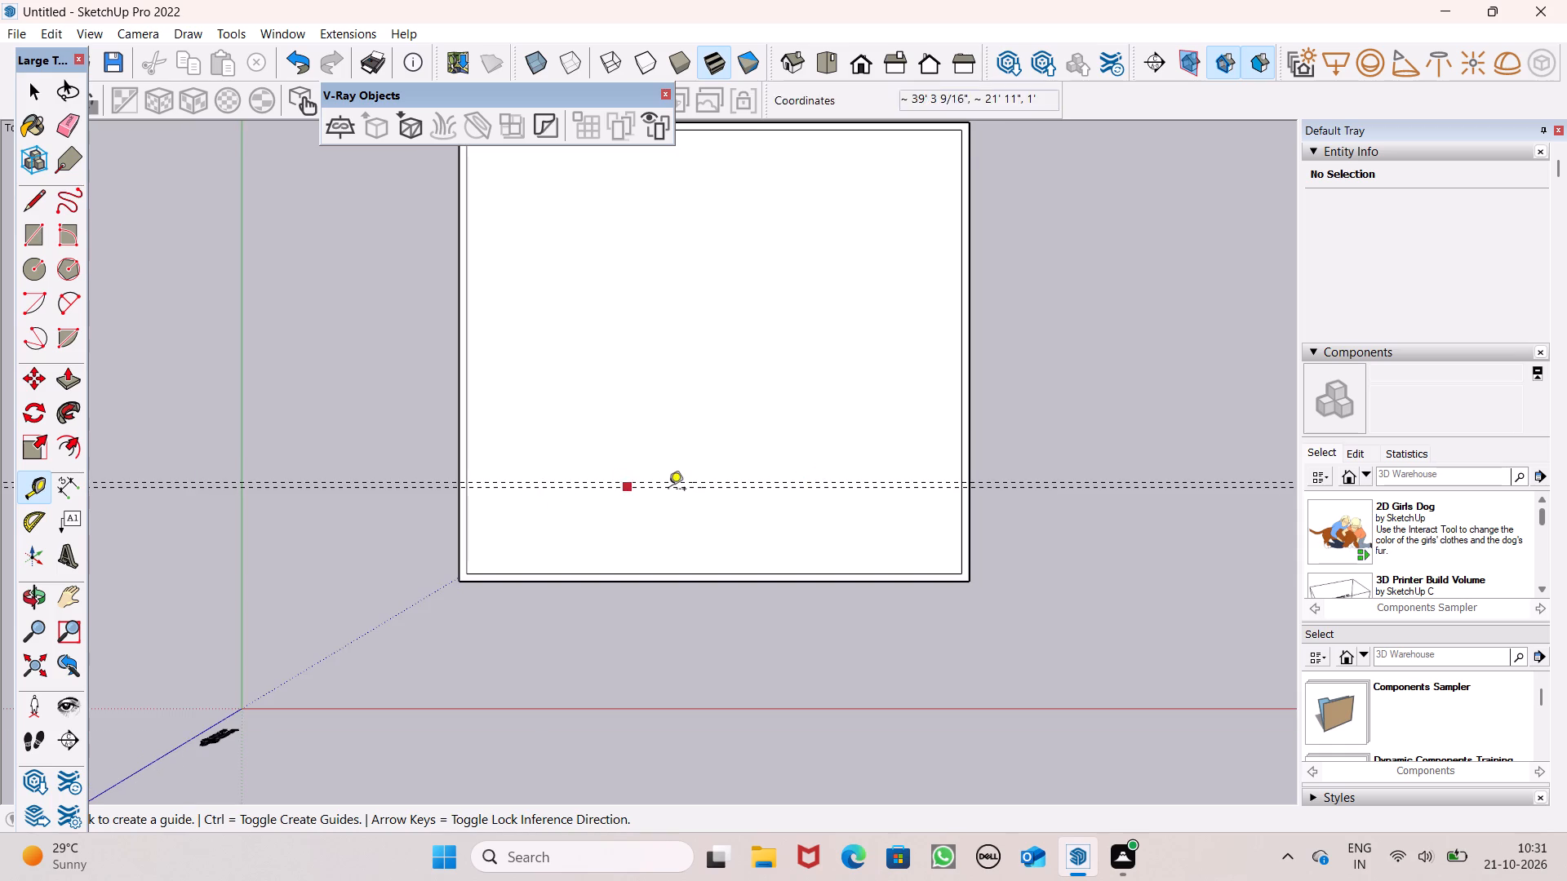
pyautogui.scroll(-2, 668, 490)
pyautogui.scroll(5, 501, 545)
pyautogui.click(505, 533)
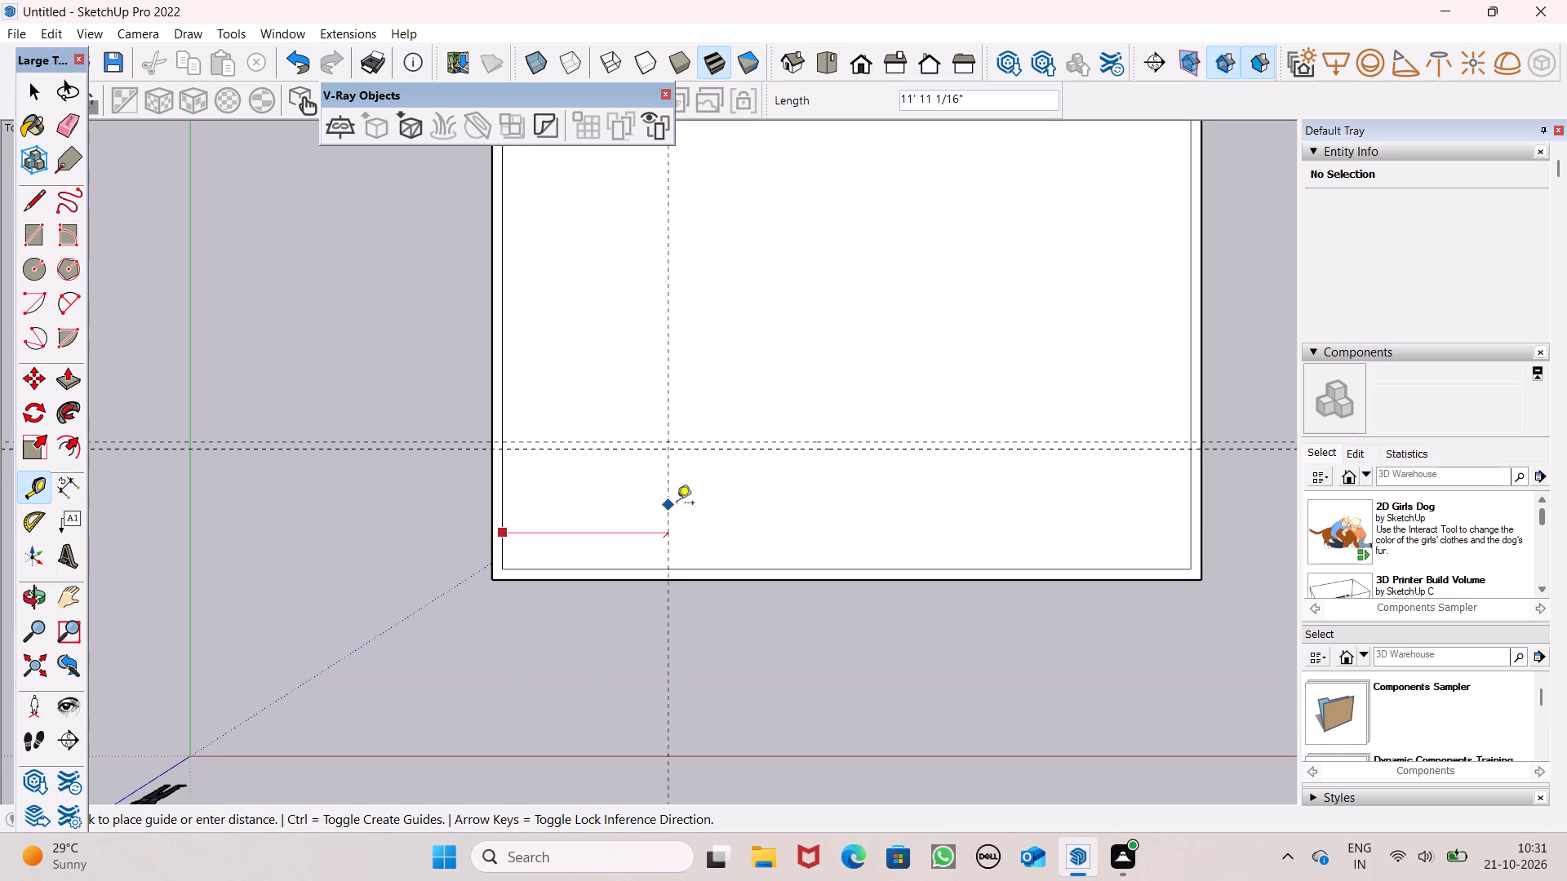
pyautogui.scroll(-1, 740, 517)
pyautogui.moveTo(739, 533); pyautogui.dragTo(730, 540, button='middle')
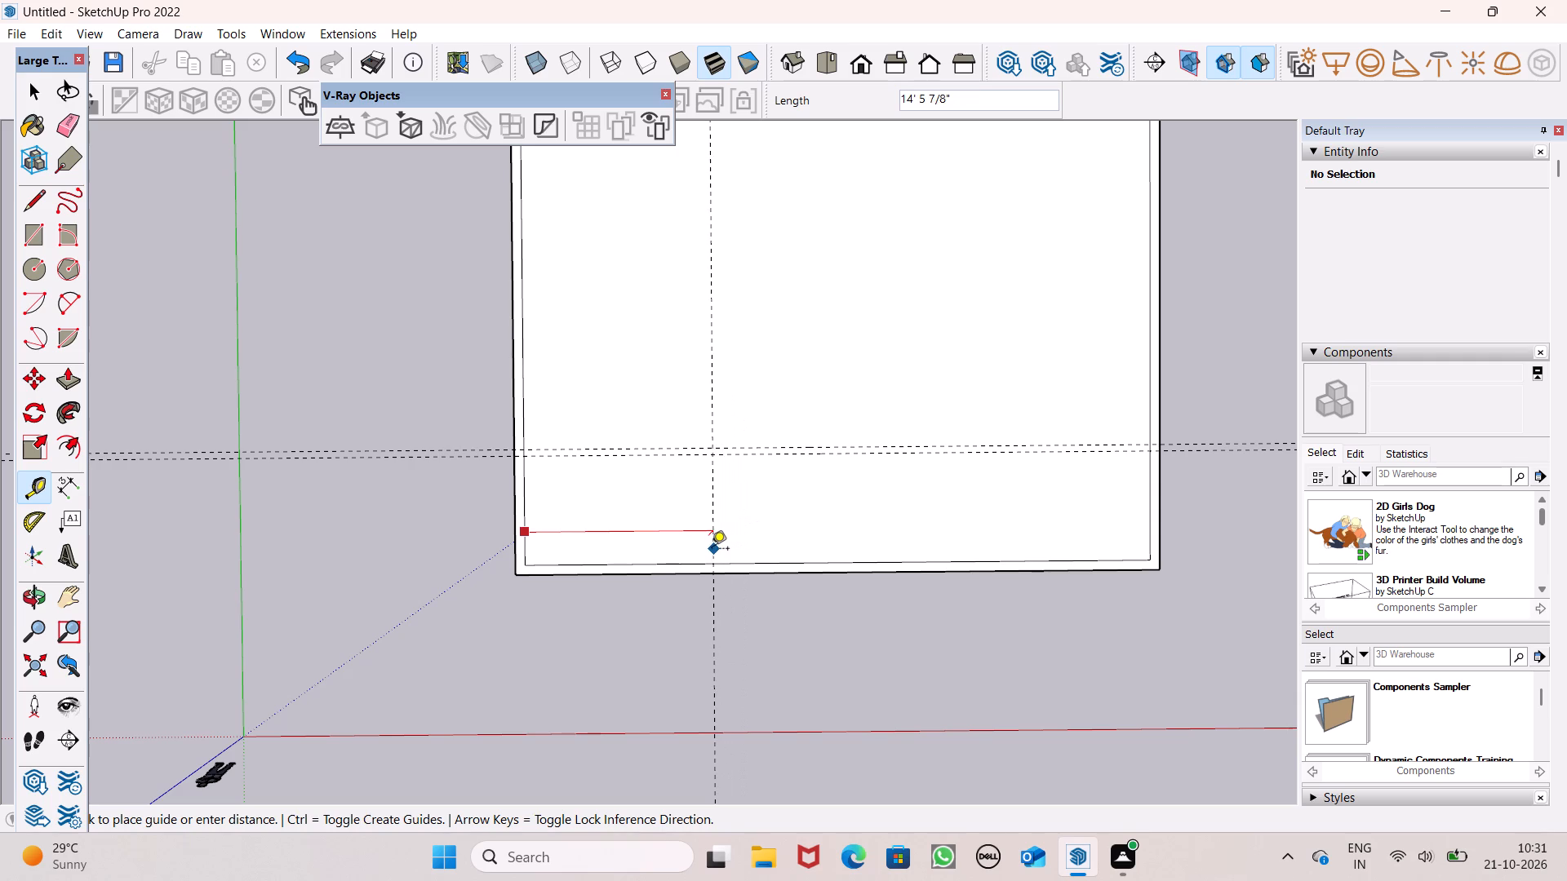
pyautogui.click(712, 550)
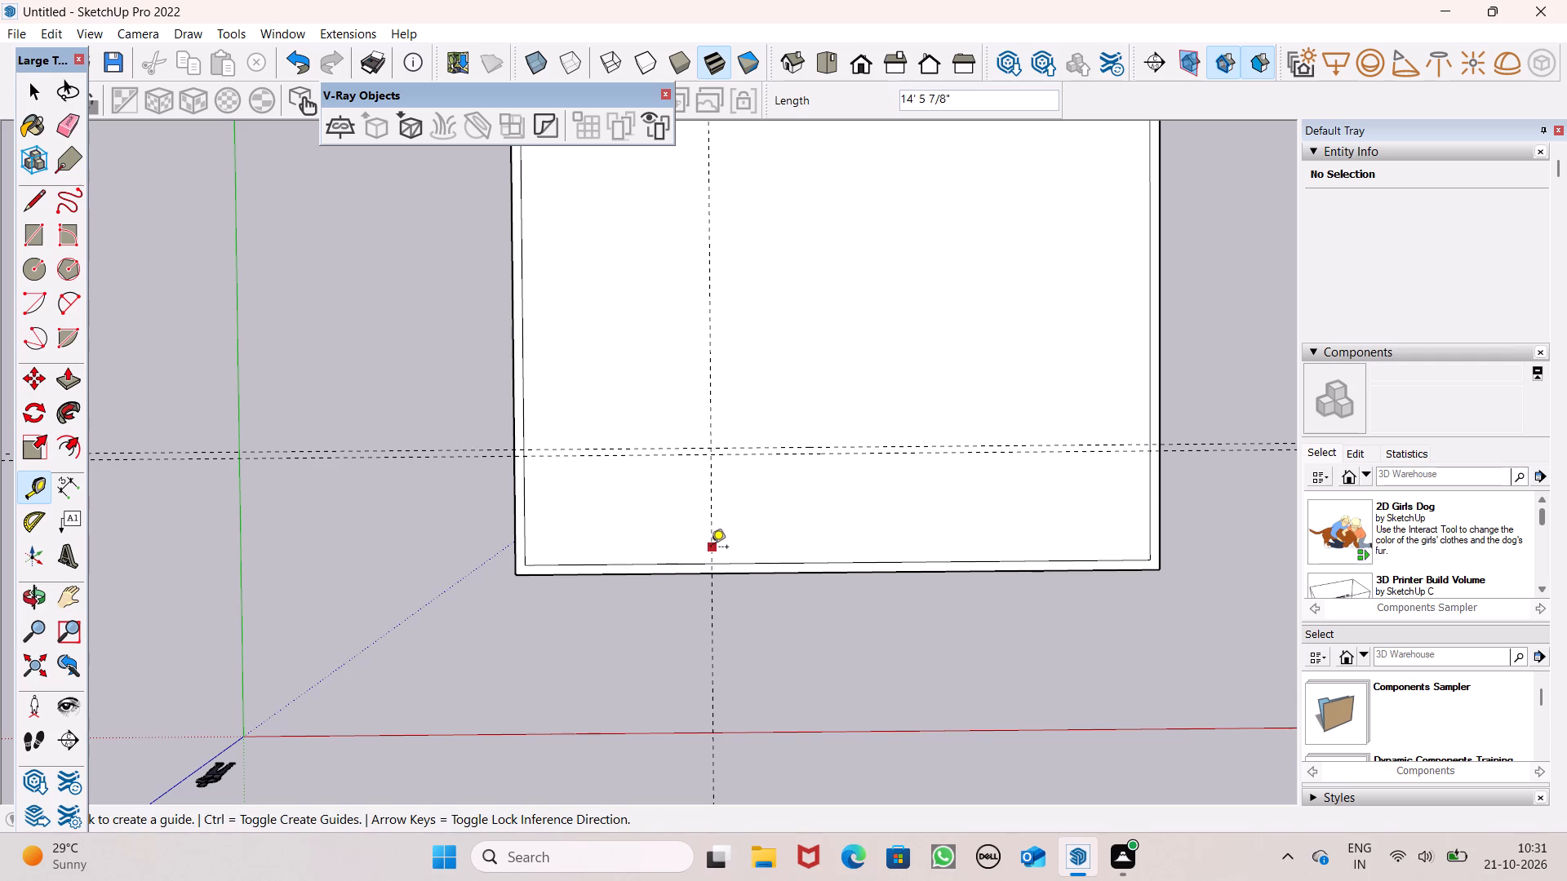
pyautogui.click(710, 548)
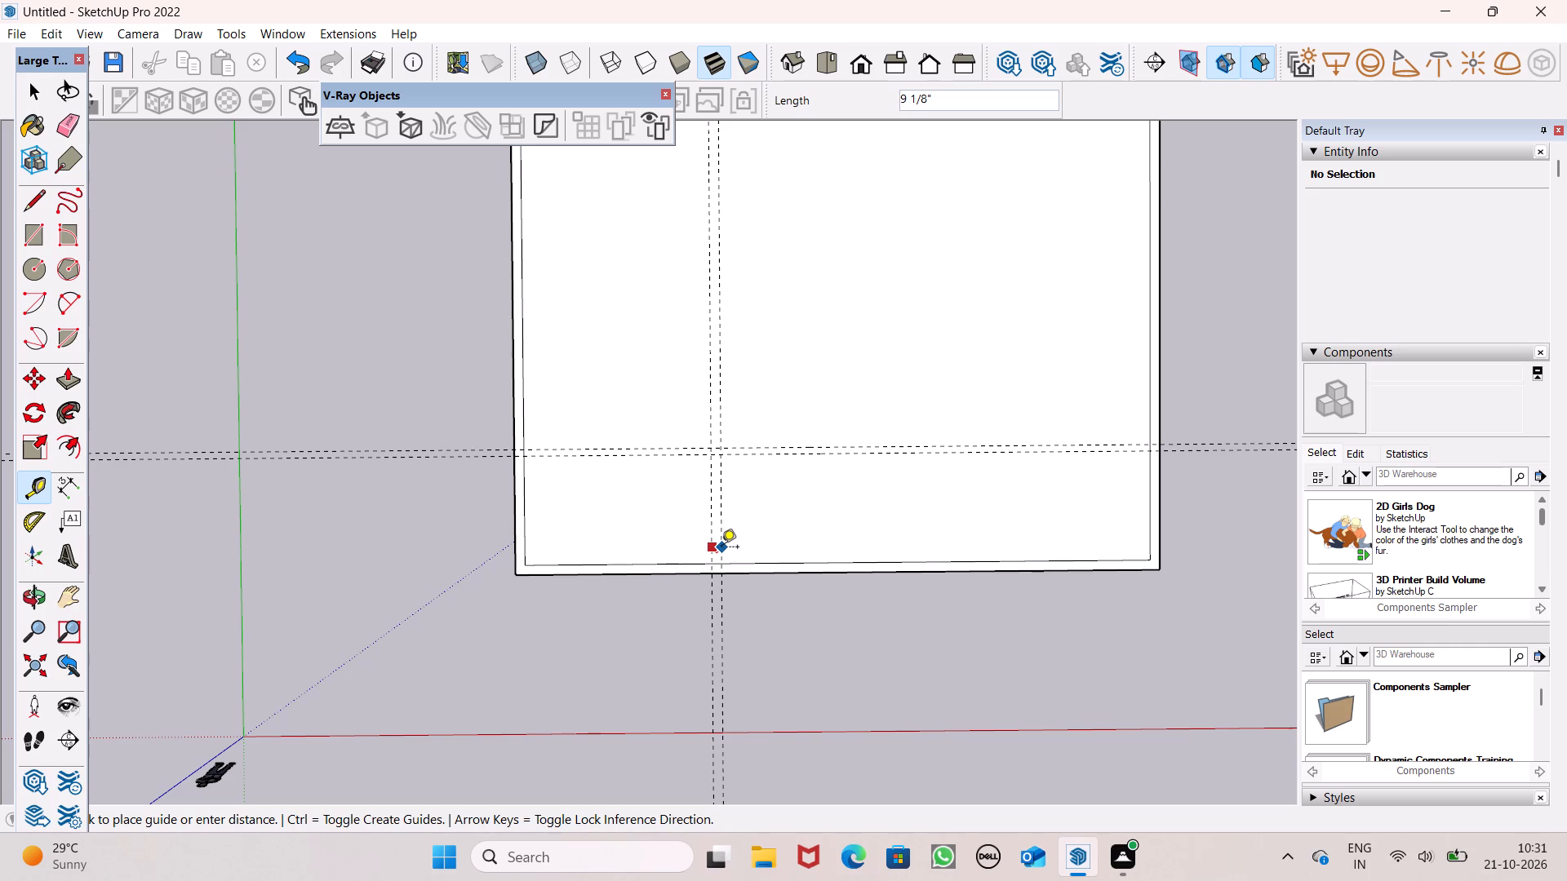
pyautogui.press('6')
pyautogui.hotkey('shift', '"')
pyautogui.press('Return')
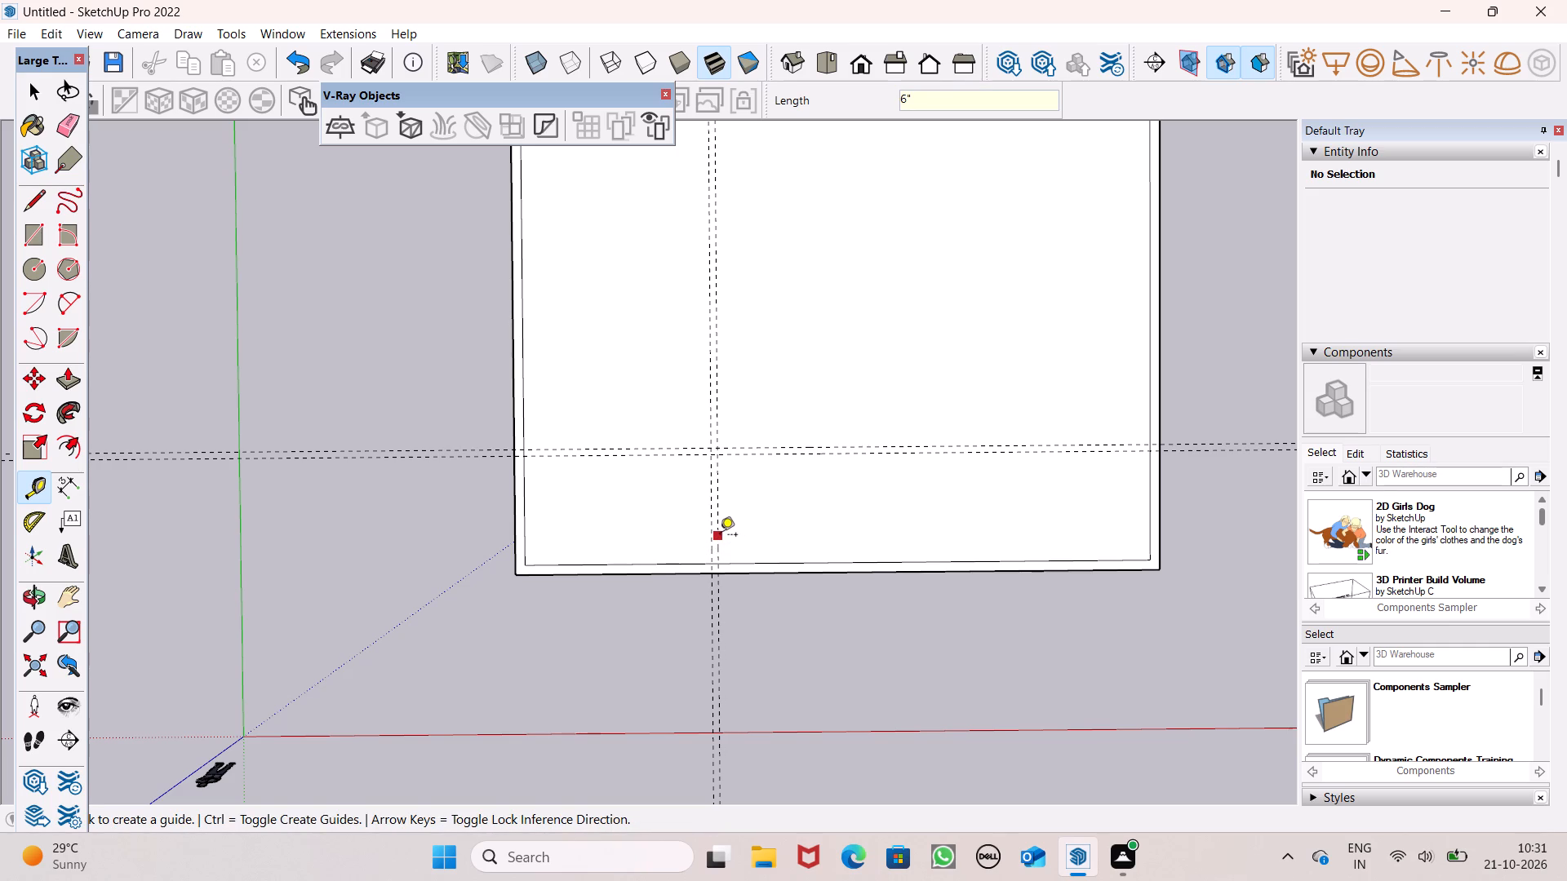
# Place another guide about 13' 1" beyond the last one, plus a parallel guide 6" further on.
pyautogui.click(720, 536)
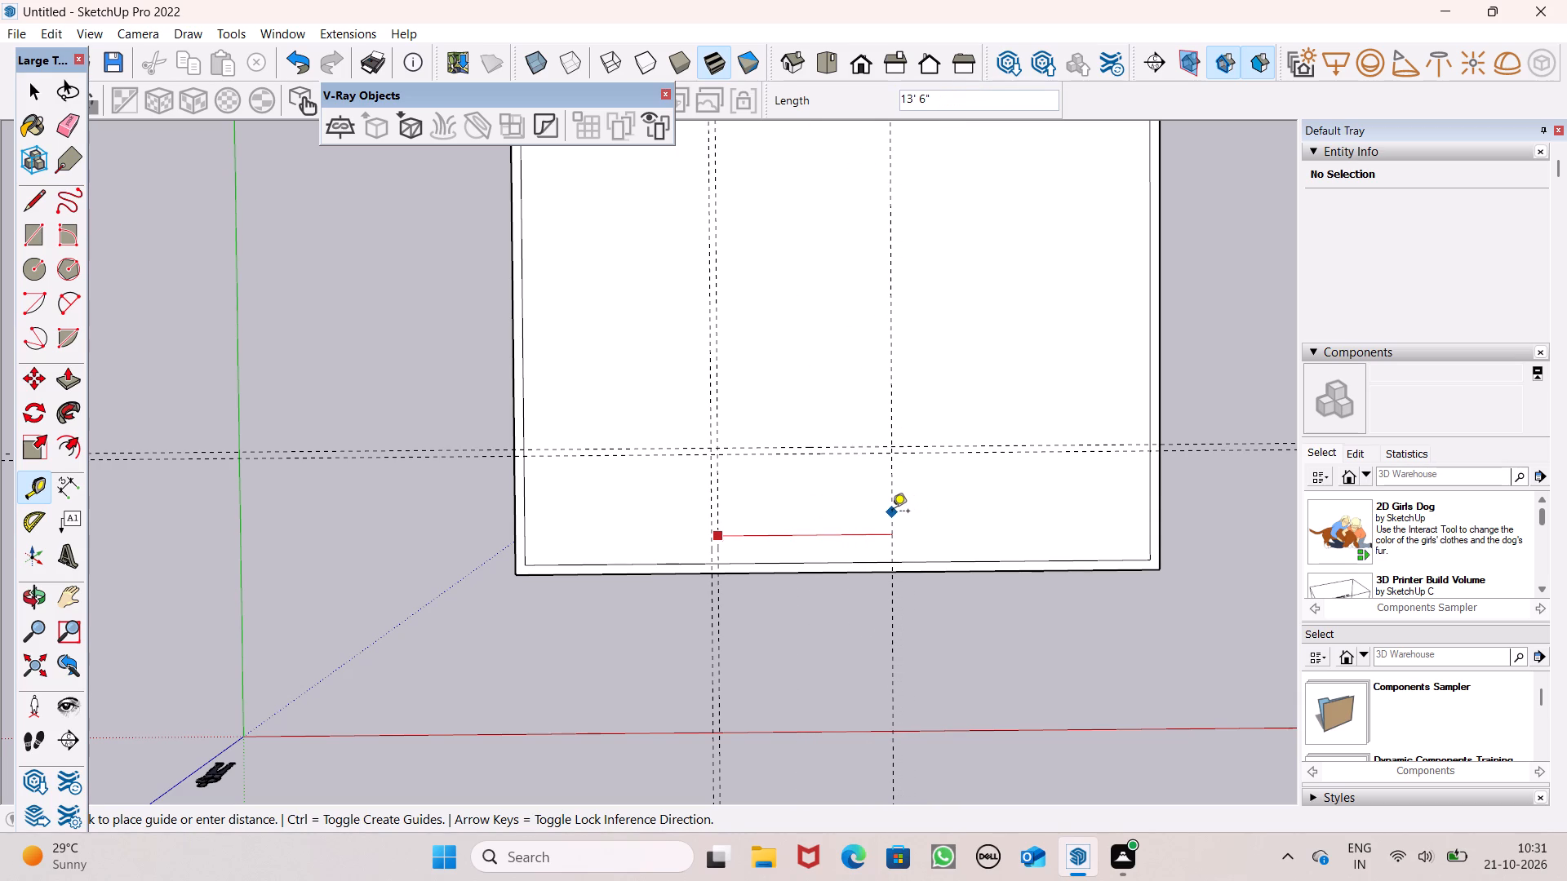
pyautogui.click(886, 516)
pyautogui.click(886, 516)
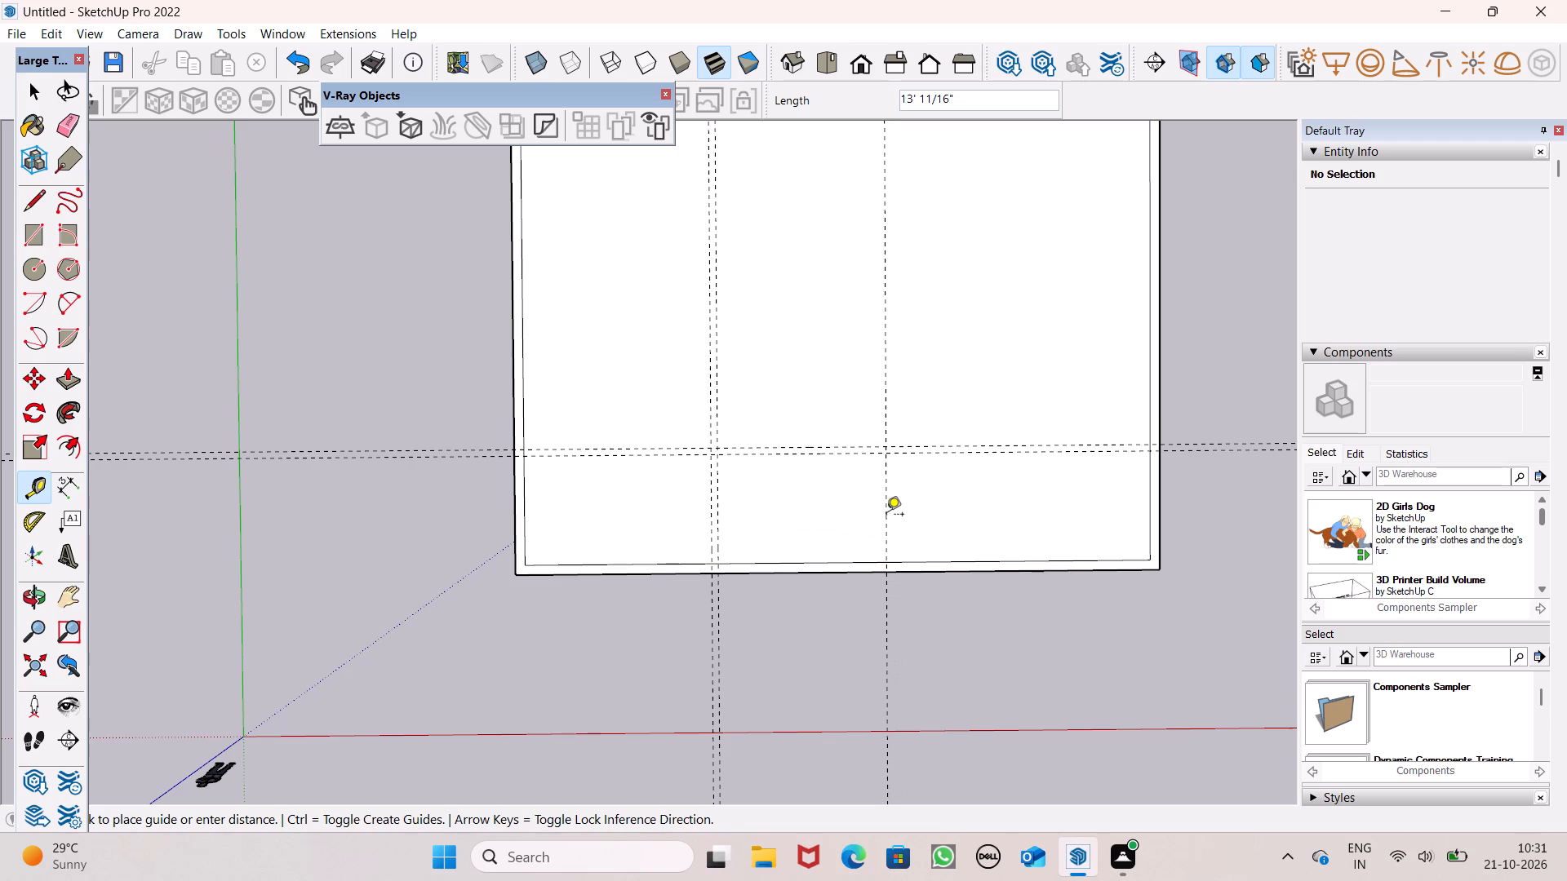
pyautogui.press('6')
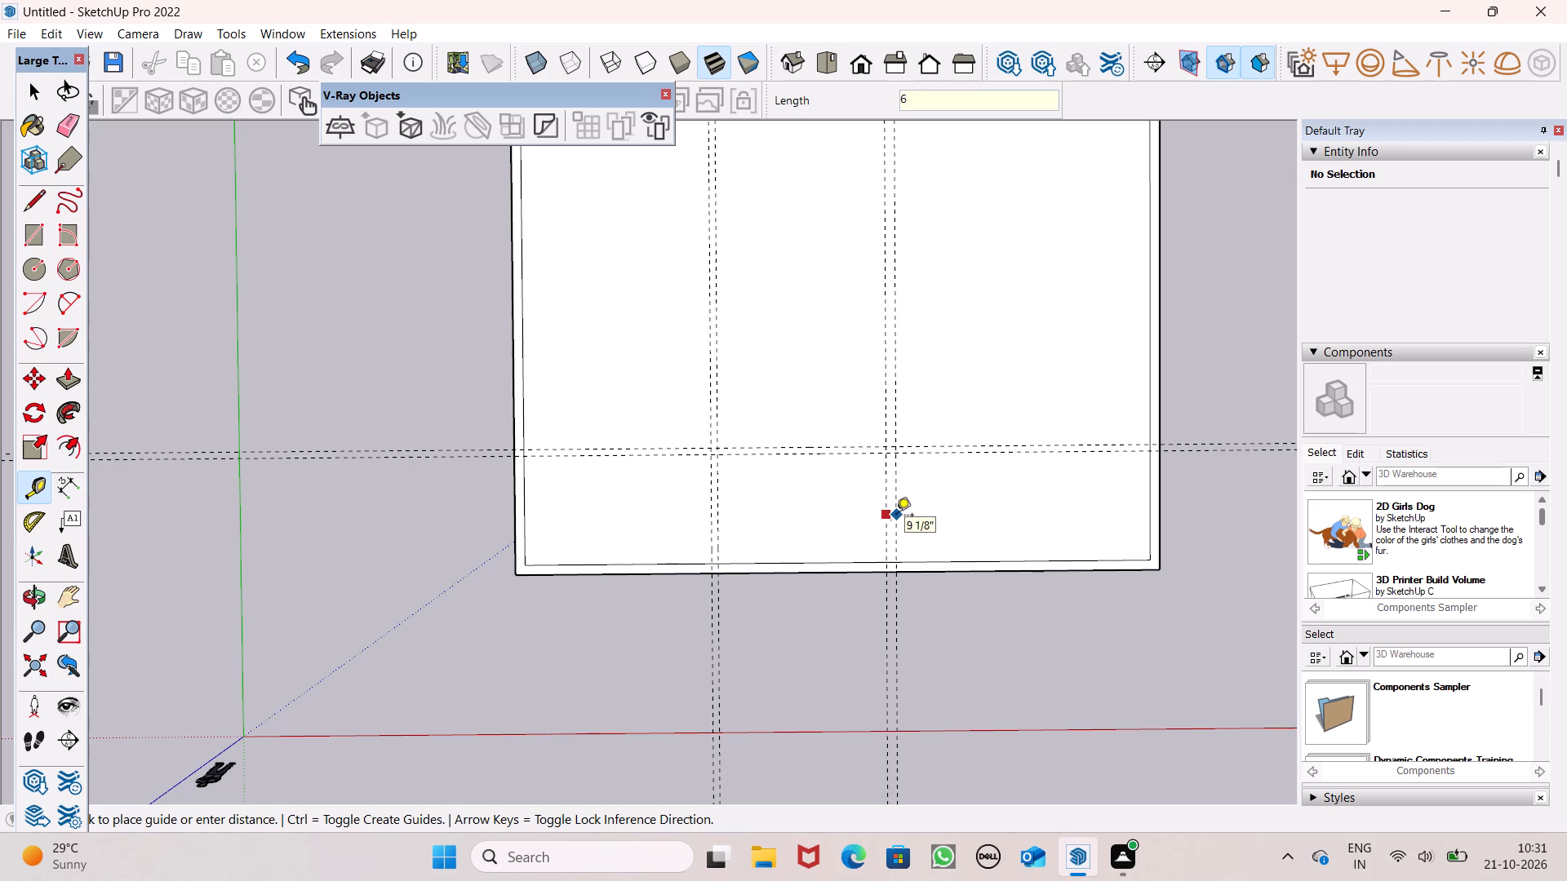
pyautogui.hotkey('shift', '"')
pyautogui.press('Return')
pyautogui.press('space')
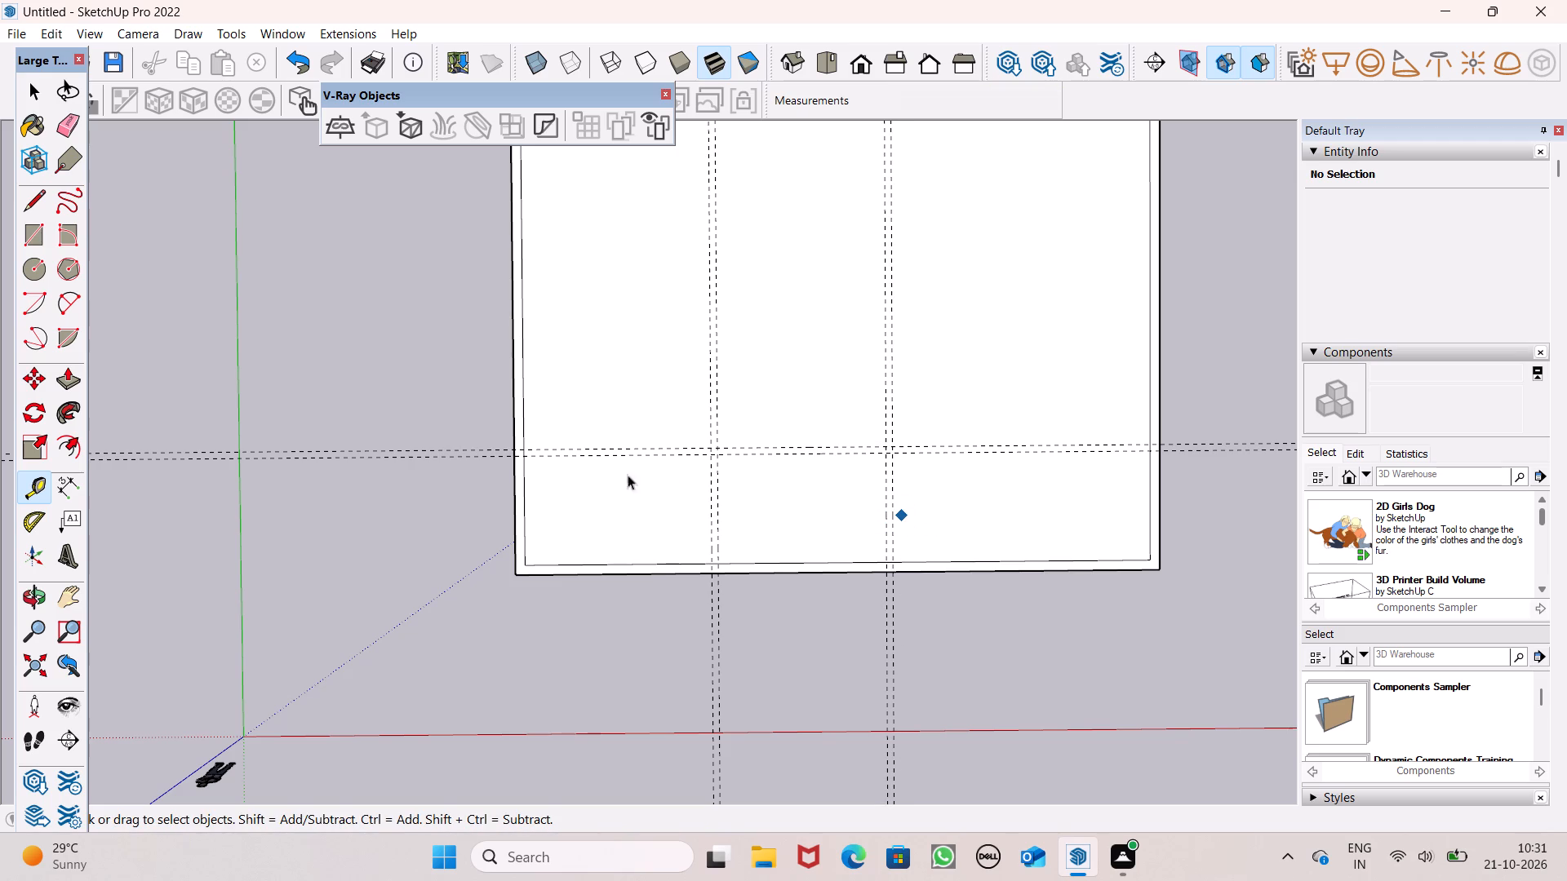
# Draw a 6" by 48' 6" rectangle between the two horizontal guides, spanning the inner faces of the side walls.
pyautogui.click(40, 233)
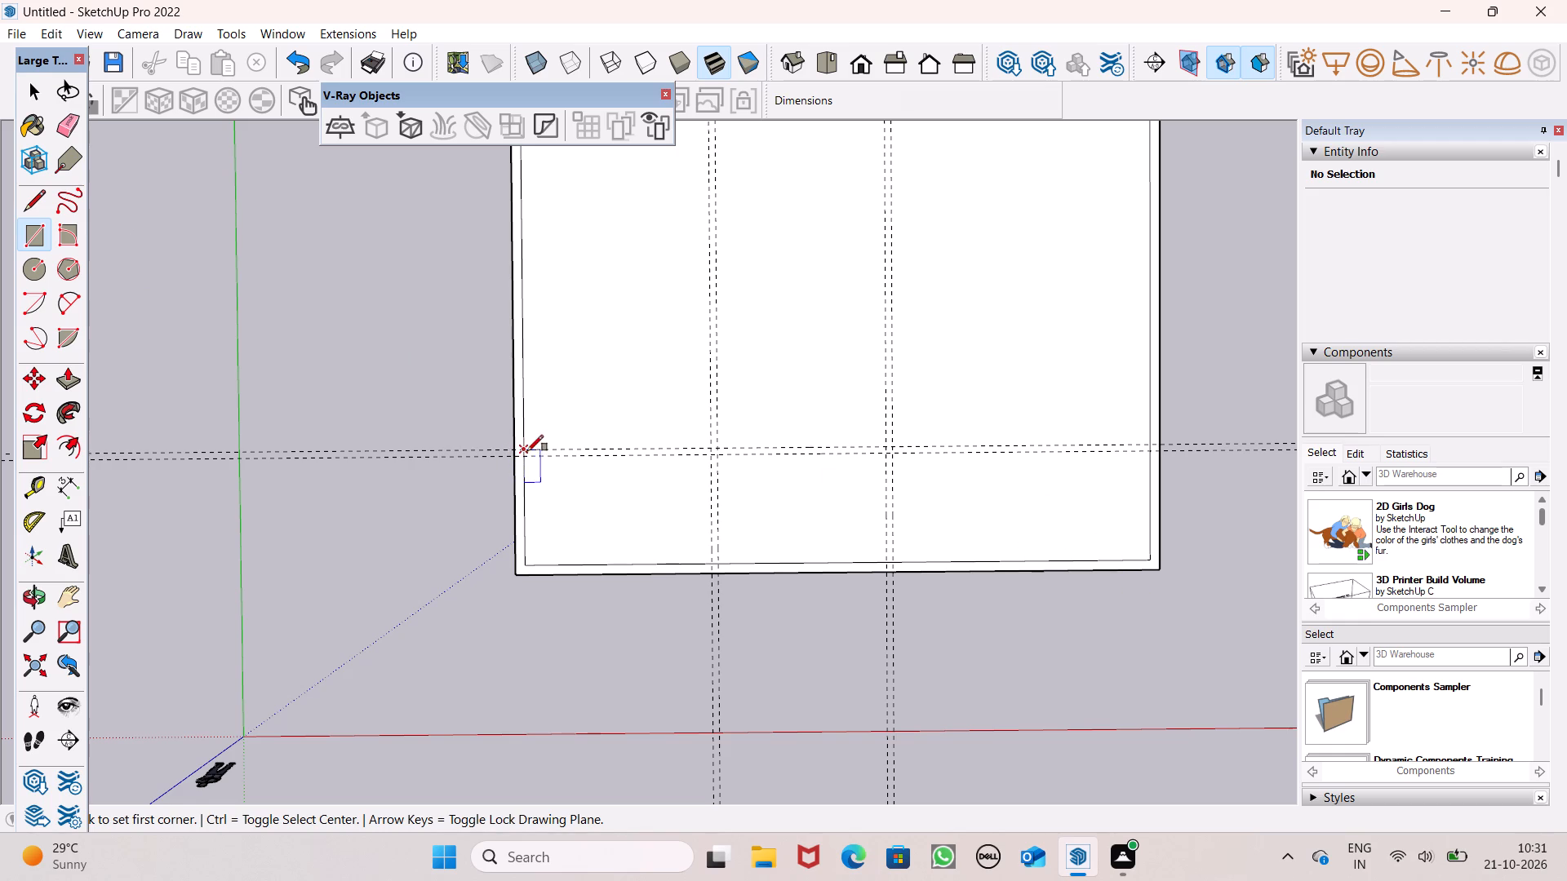
pyautogui.moveTo(527, 452); pyautogui.dragTo(546, 465)
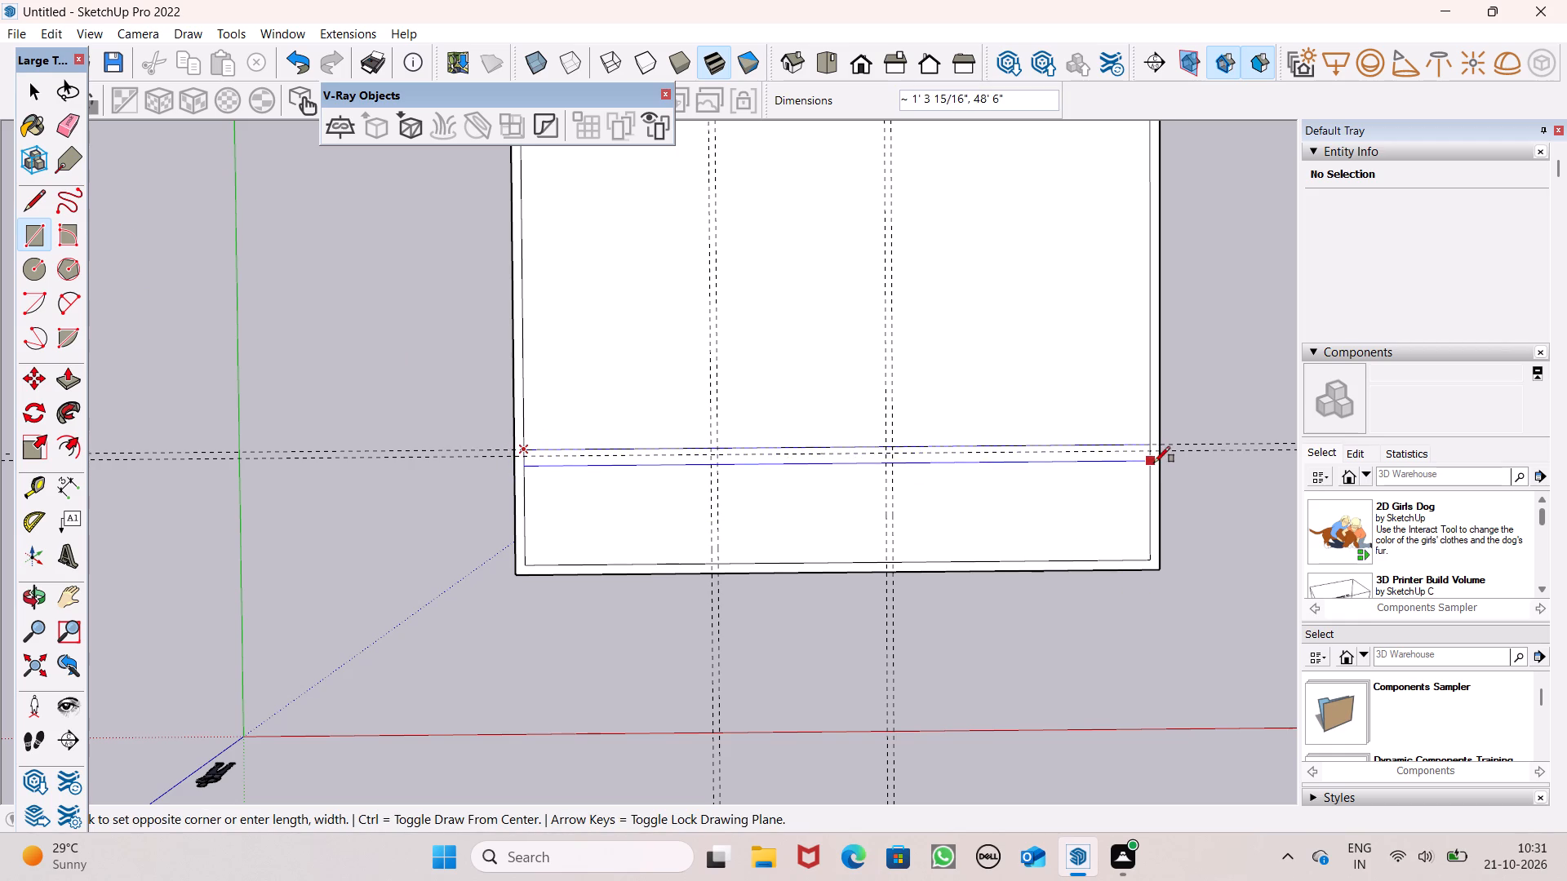
pyautogui.scroll(7, 1154, 463)
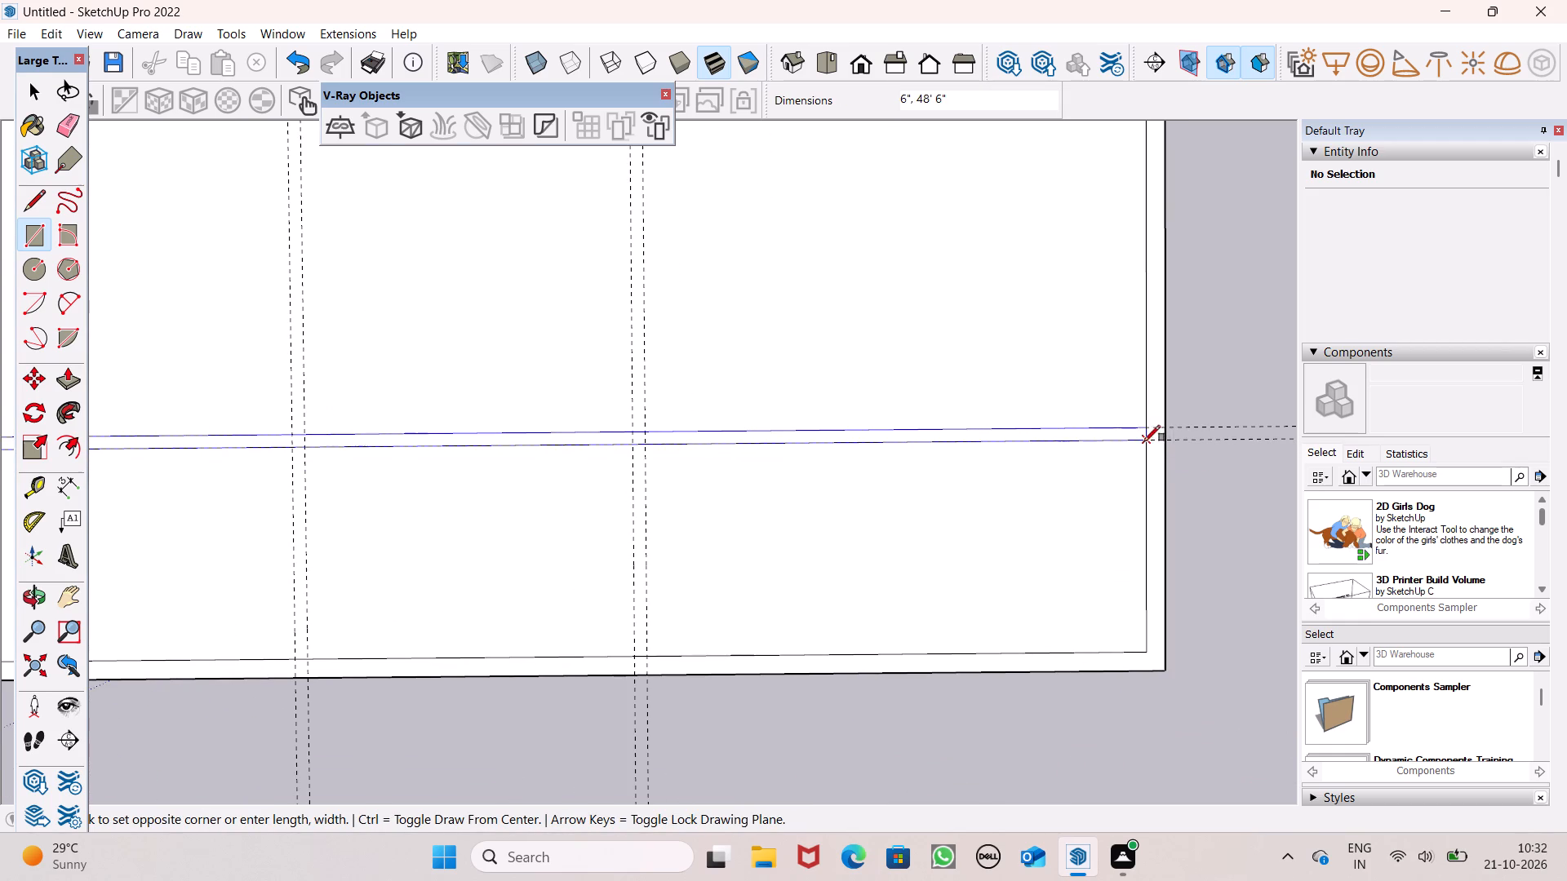
pyautogui.click(1144, 441)
pyautogui.scroll(-6, 1180, 368)
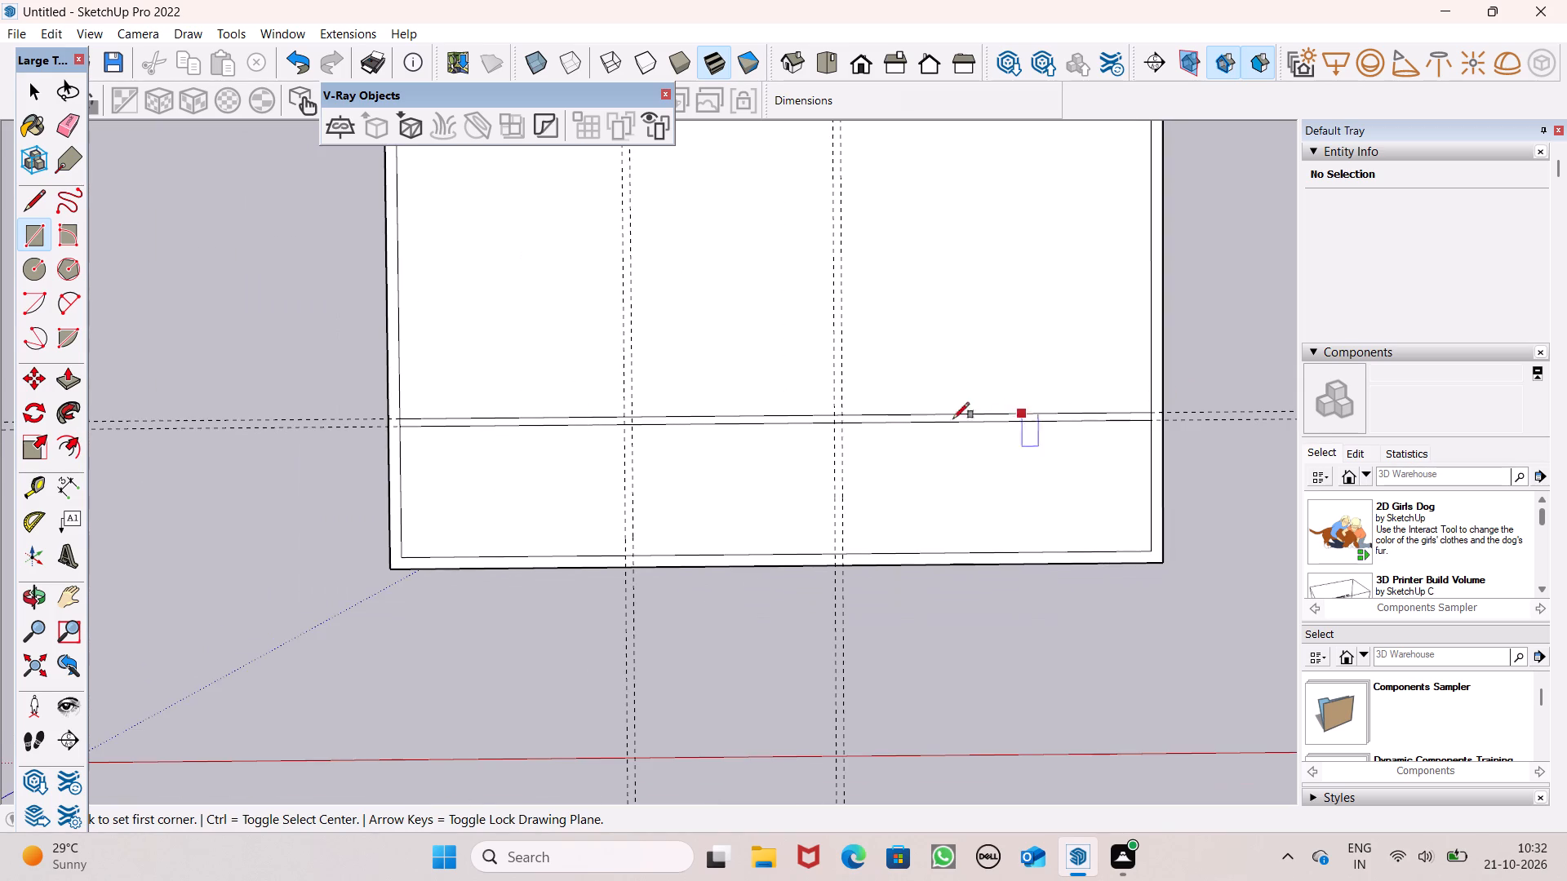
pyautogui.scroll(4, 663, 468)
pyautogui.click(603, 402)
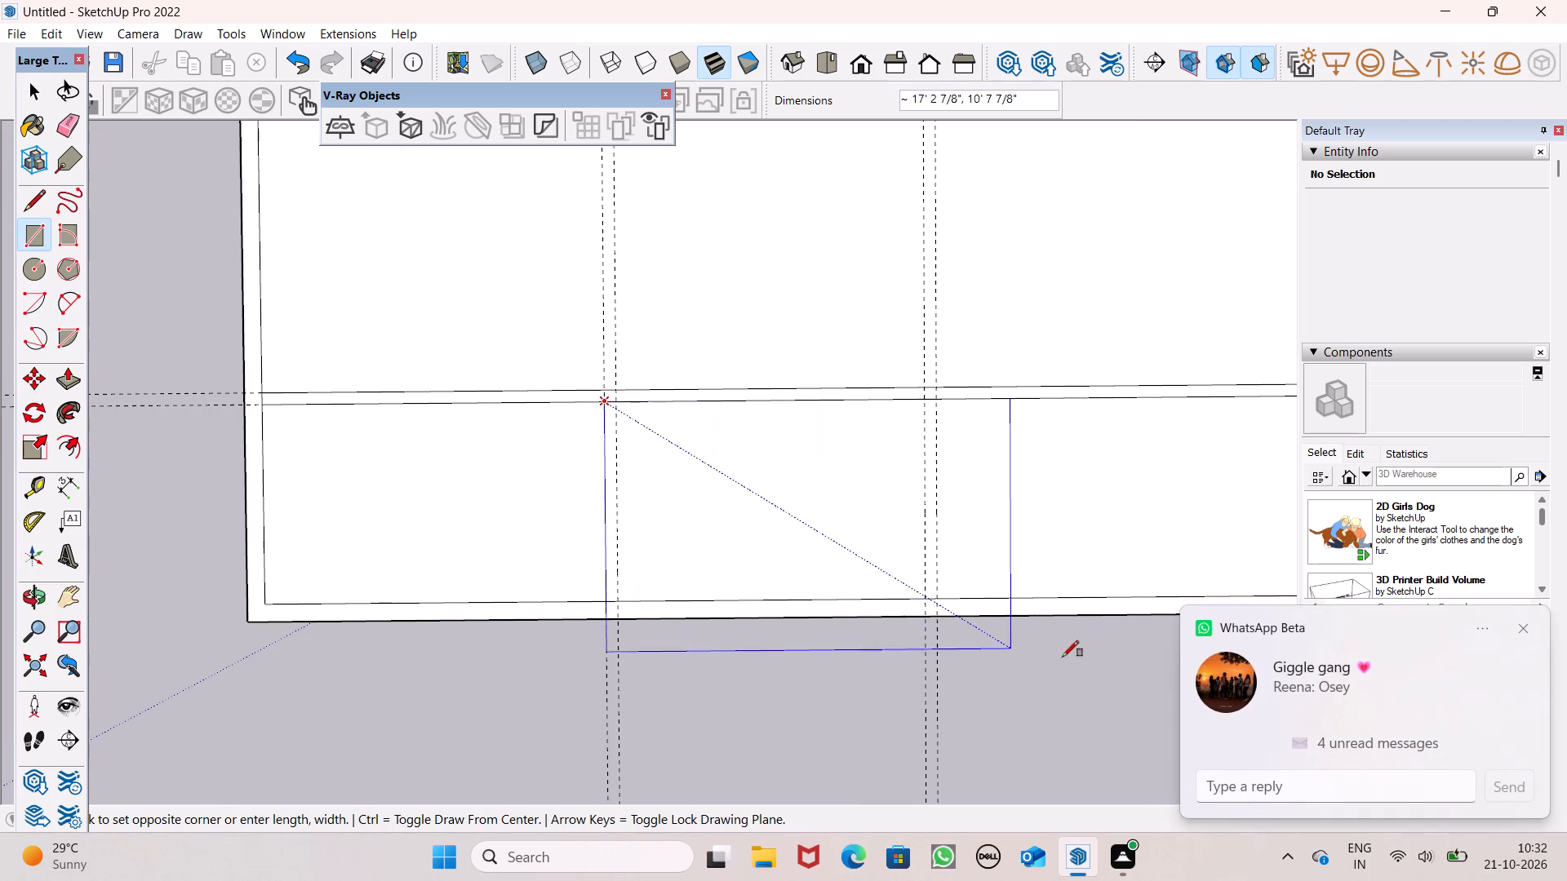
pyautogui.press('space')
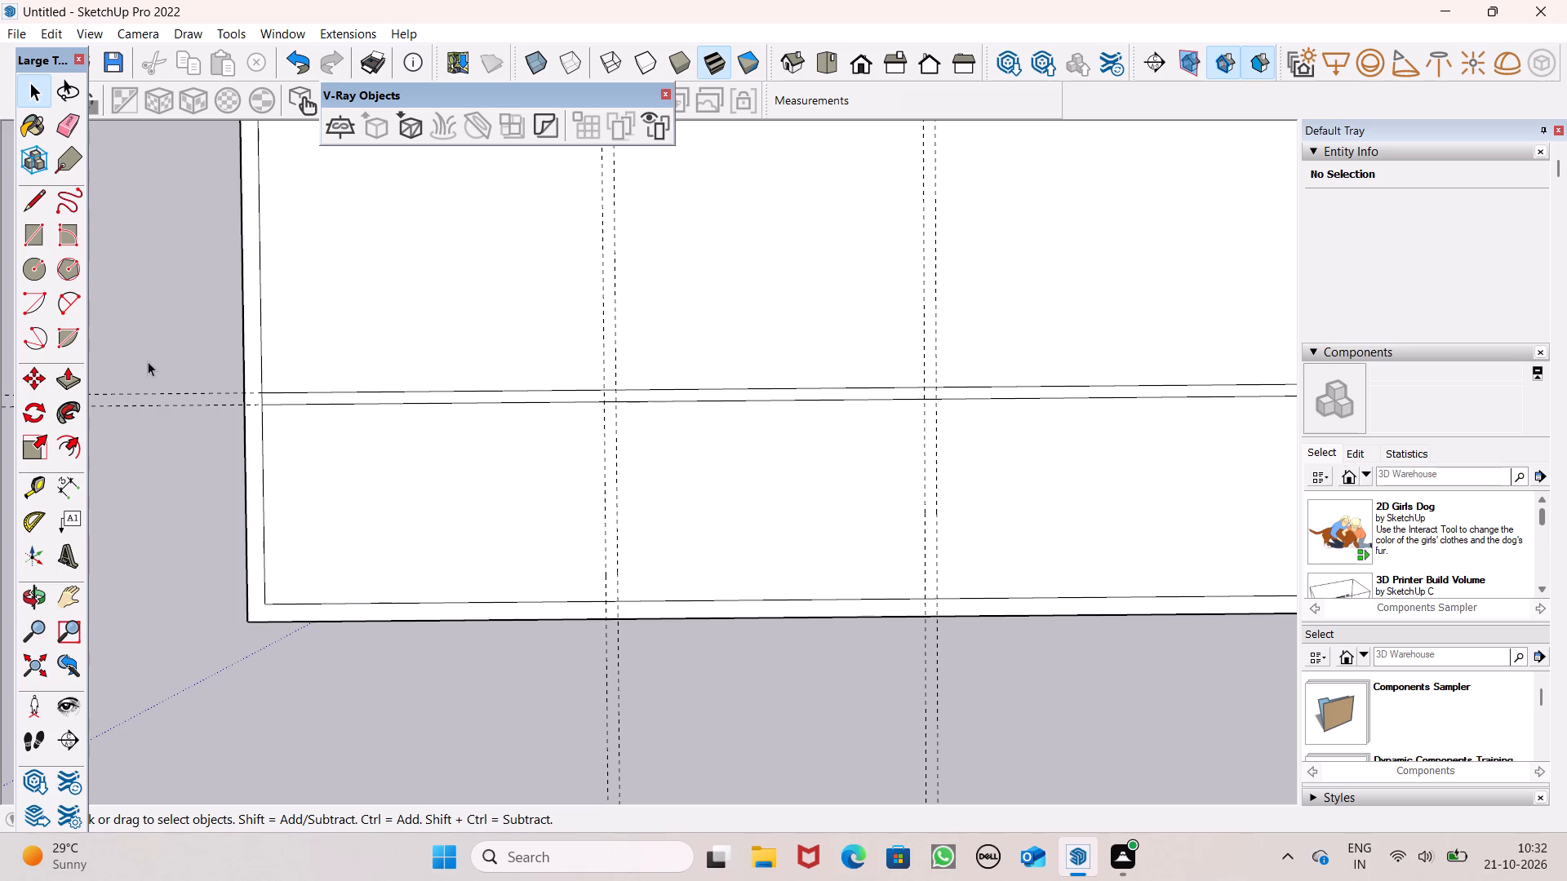
# Draw two 6" wide partition rectangles, about 9' long, between each vertical guide pair from the cross wall to the front inner wall line.
pyautogui.click(37, 231)
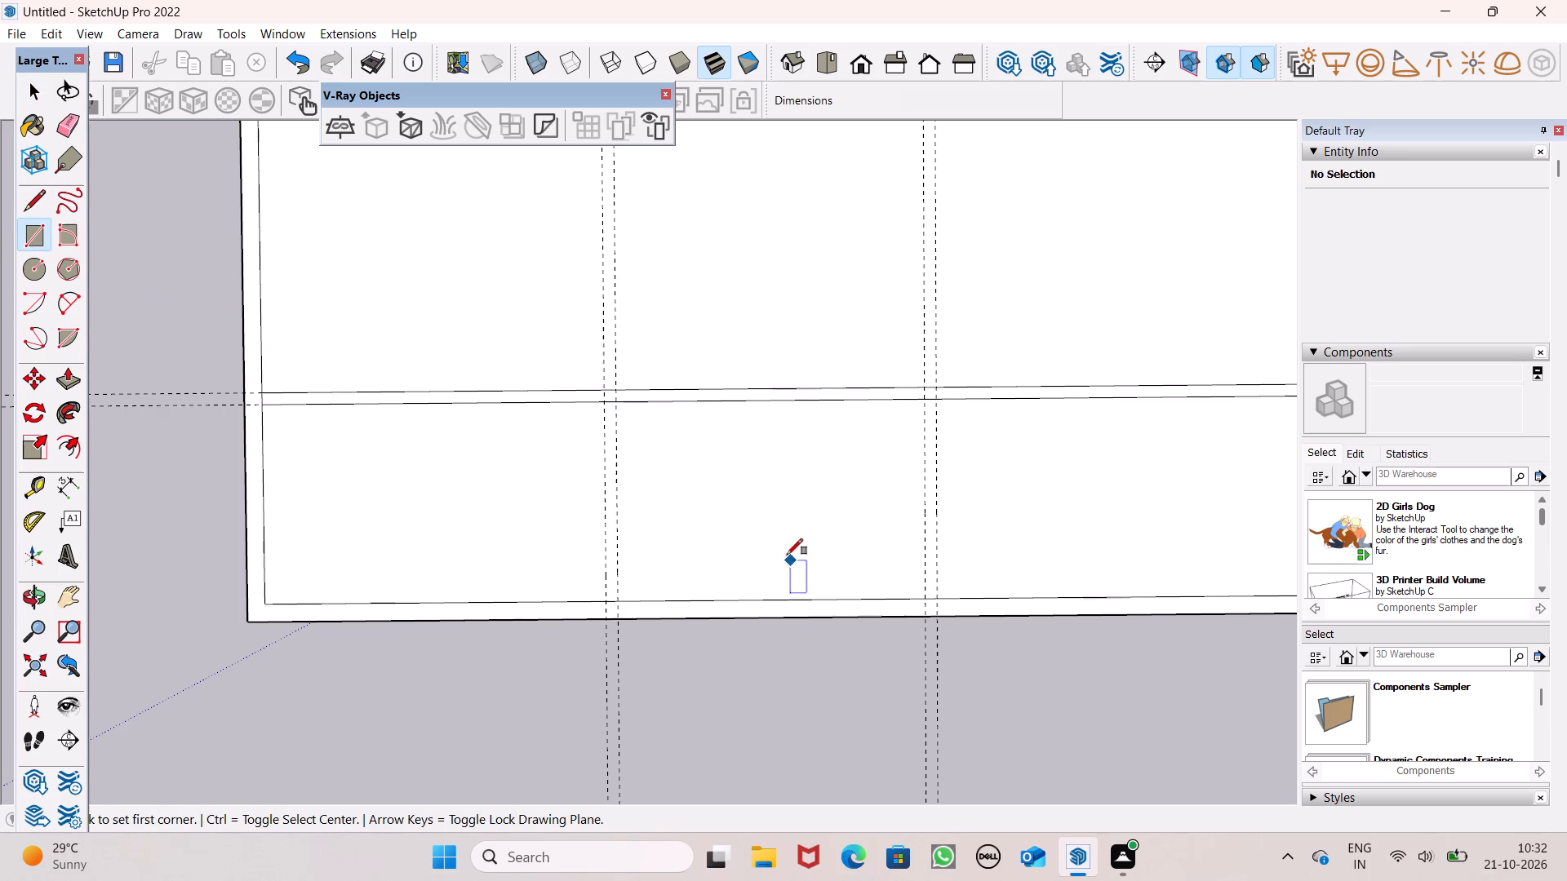
pyautogui.click(609, 389)
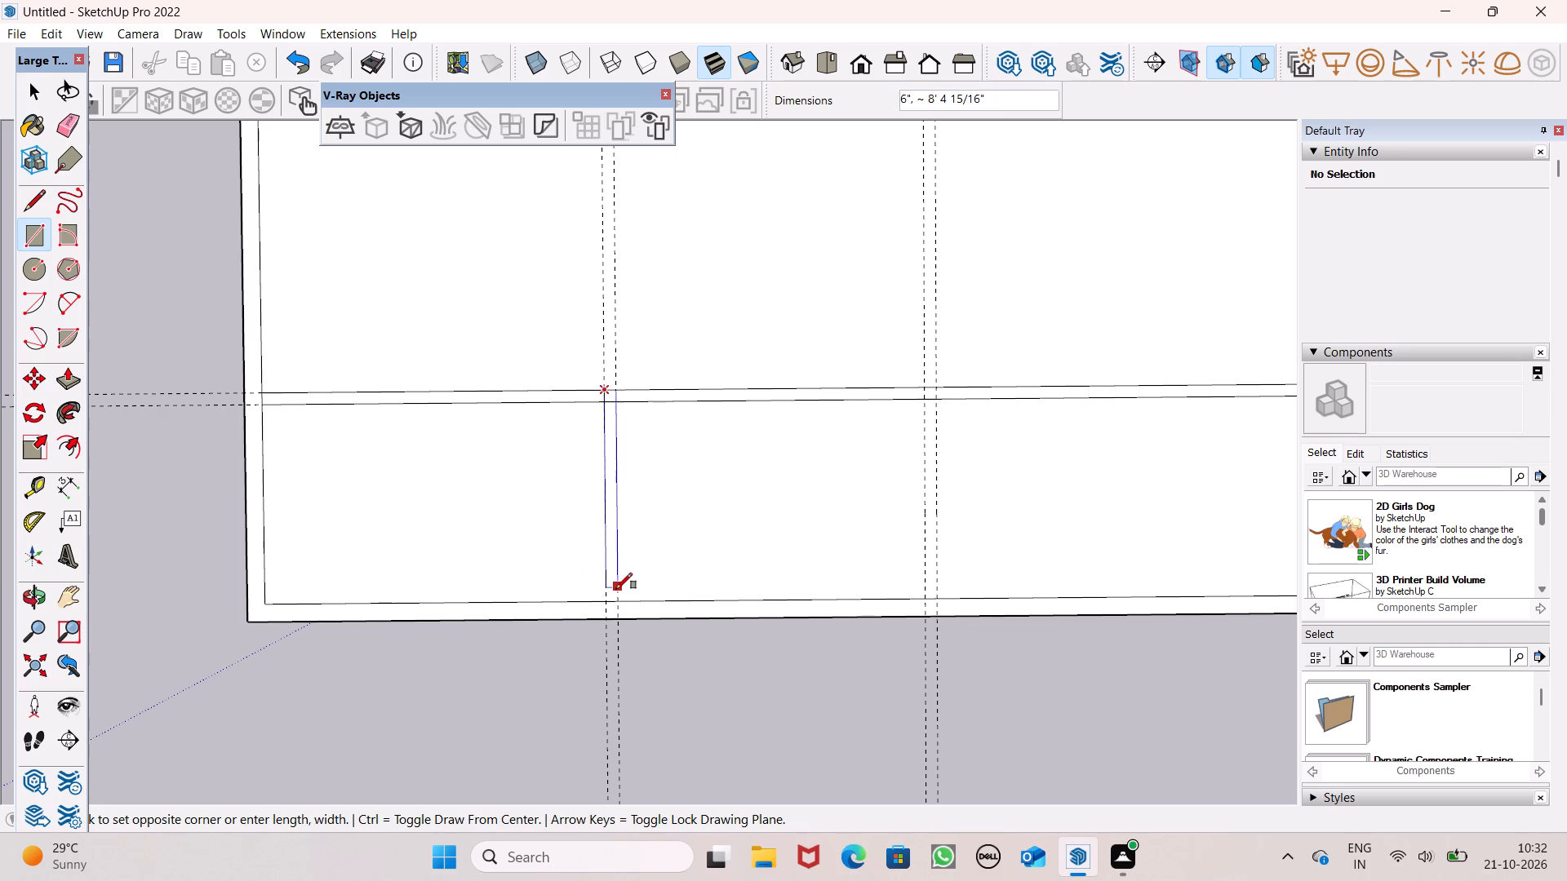
pyautogui.click(618, 604)
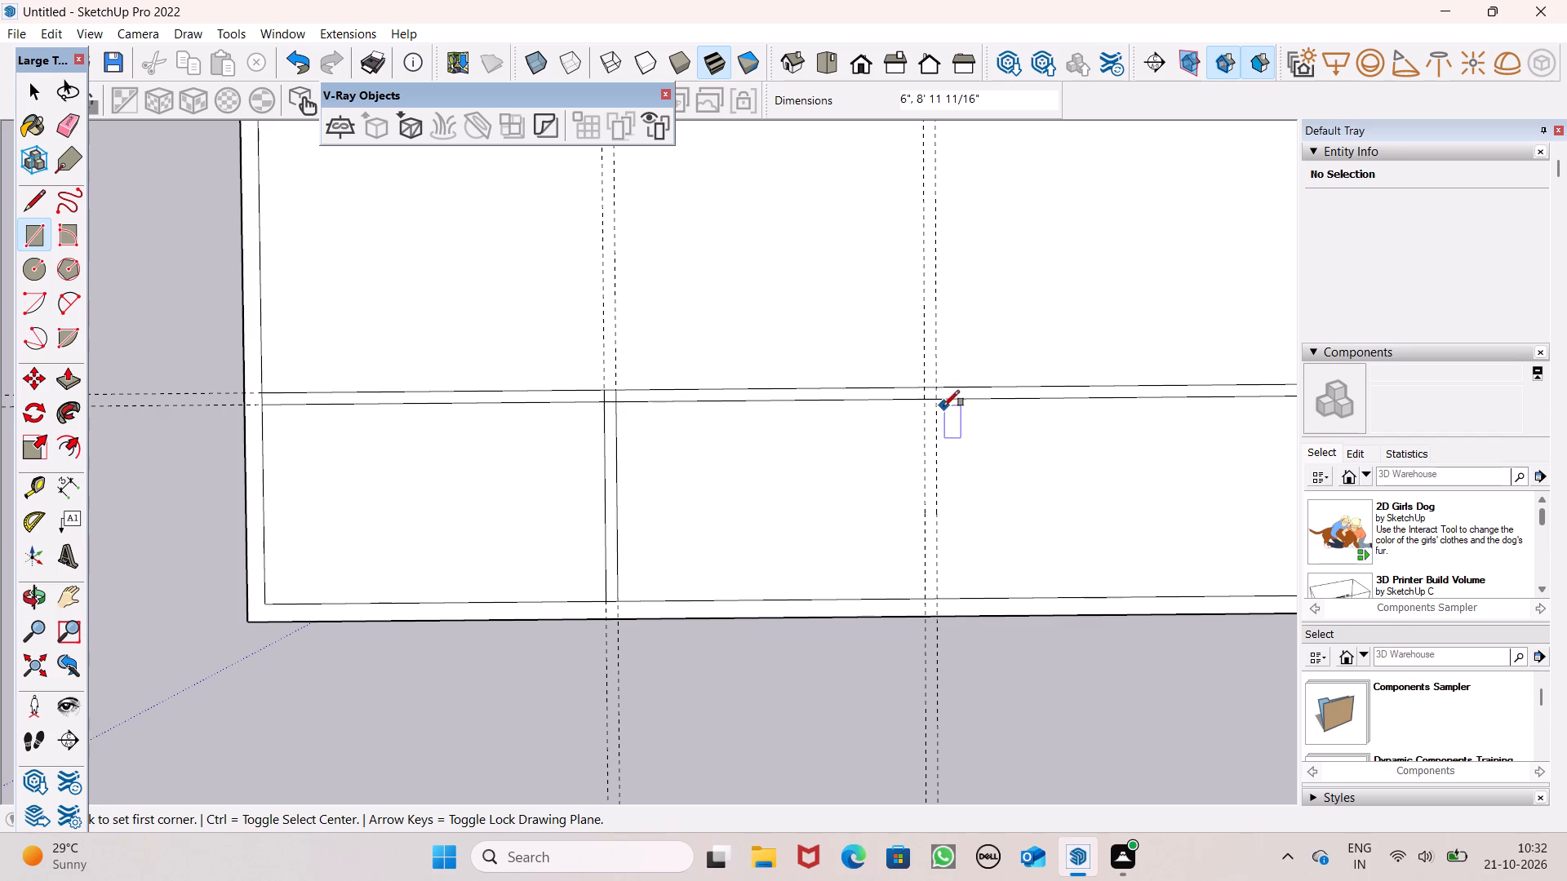
pyautogui.click(926, 389)
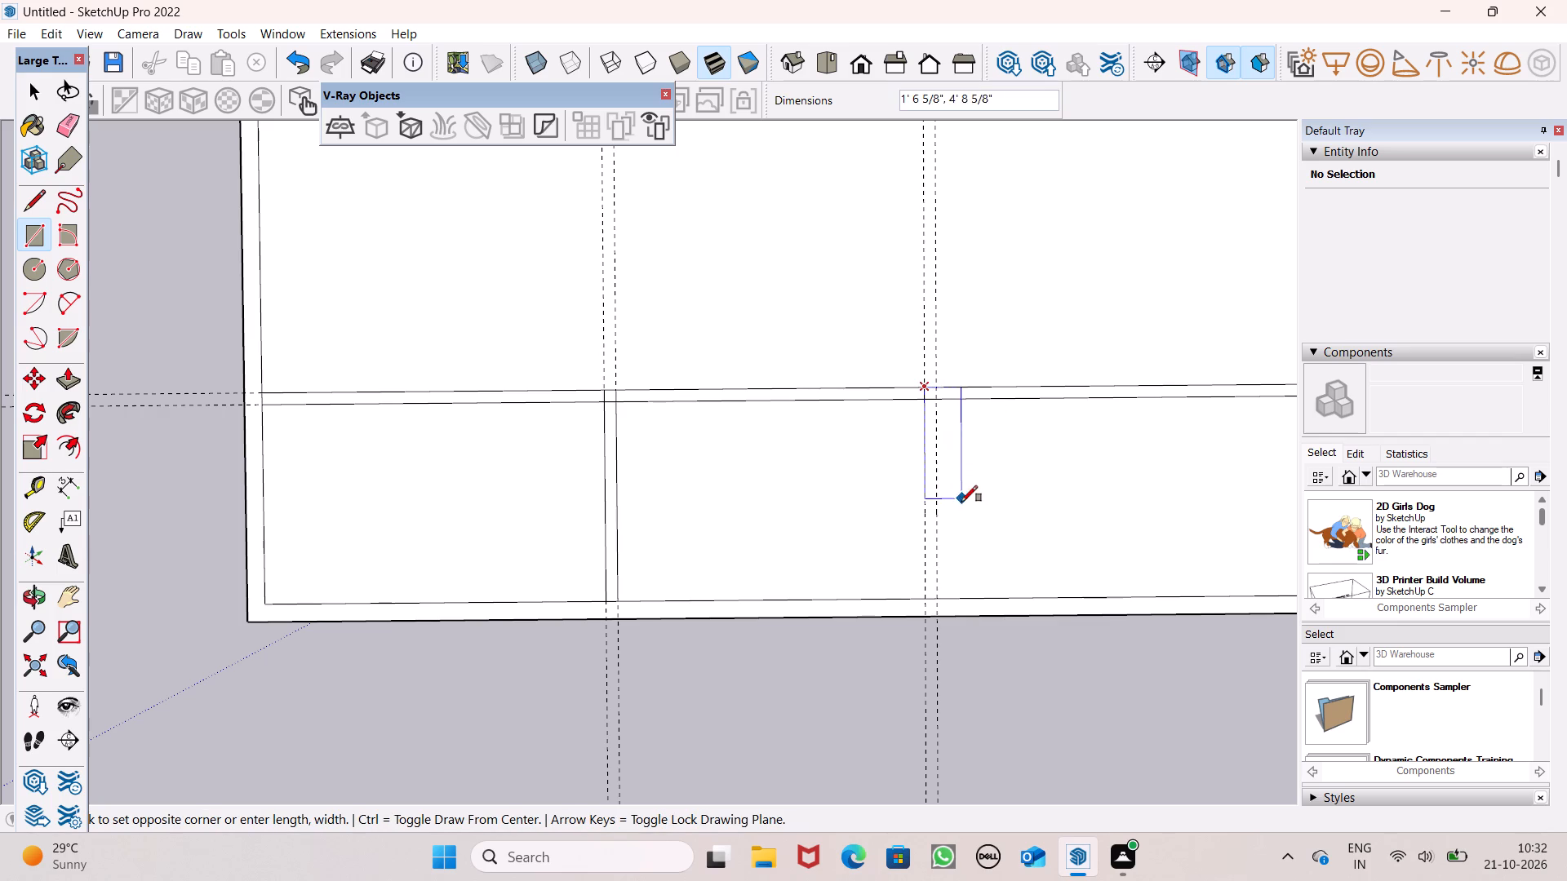
pyautogui.click(937, 596)
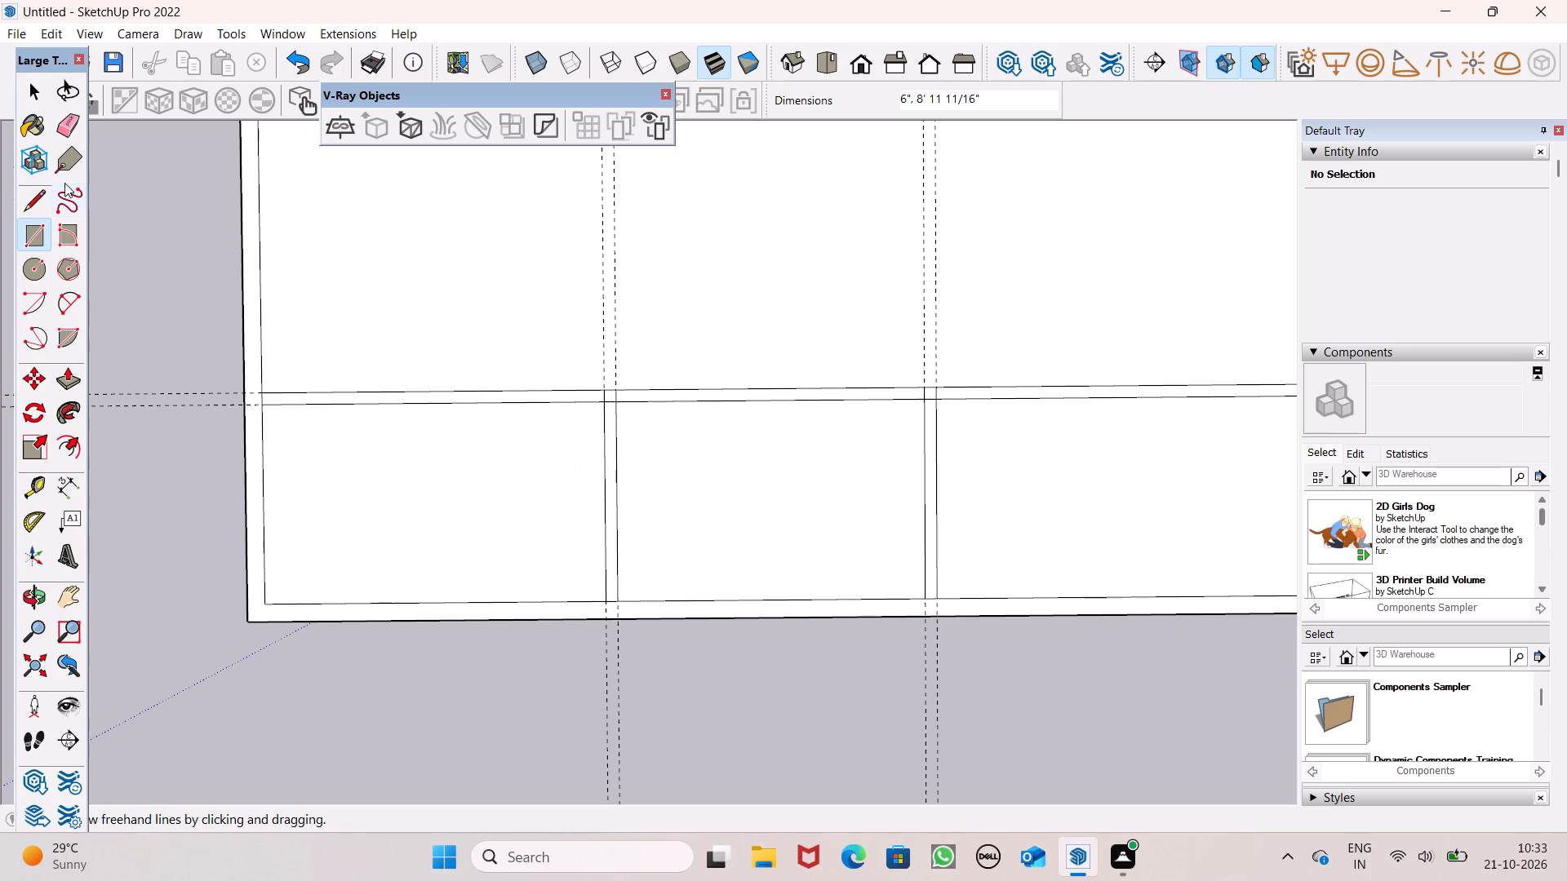
# Erase the four vertical guides used for the partition walls.
pyautogui.click(74, 119)
pyautogui.moveTo(603, 280); pyautogui.dragTo(623, 282)
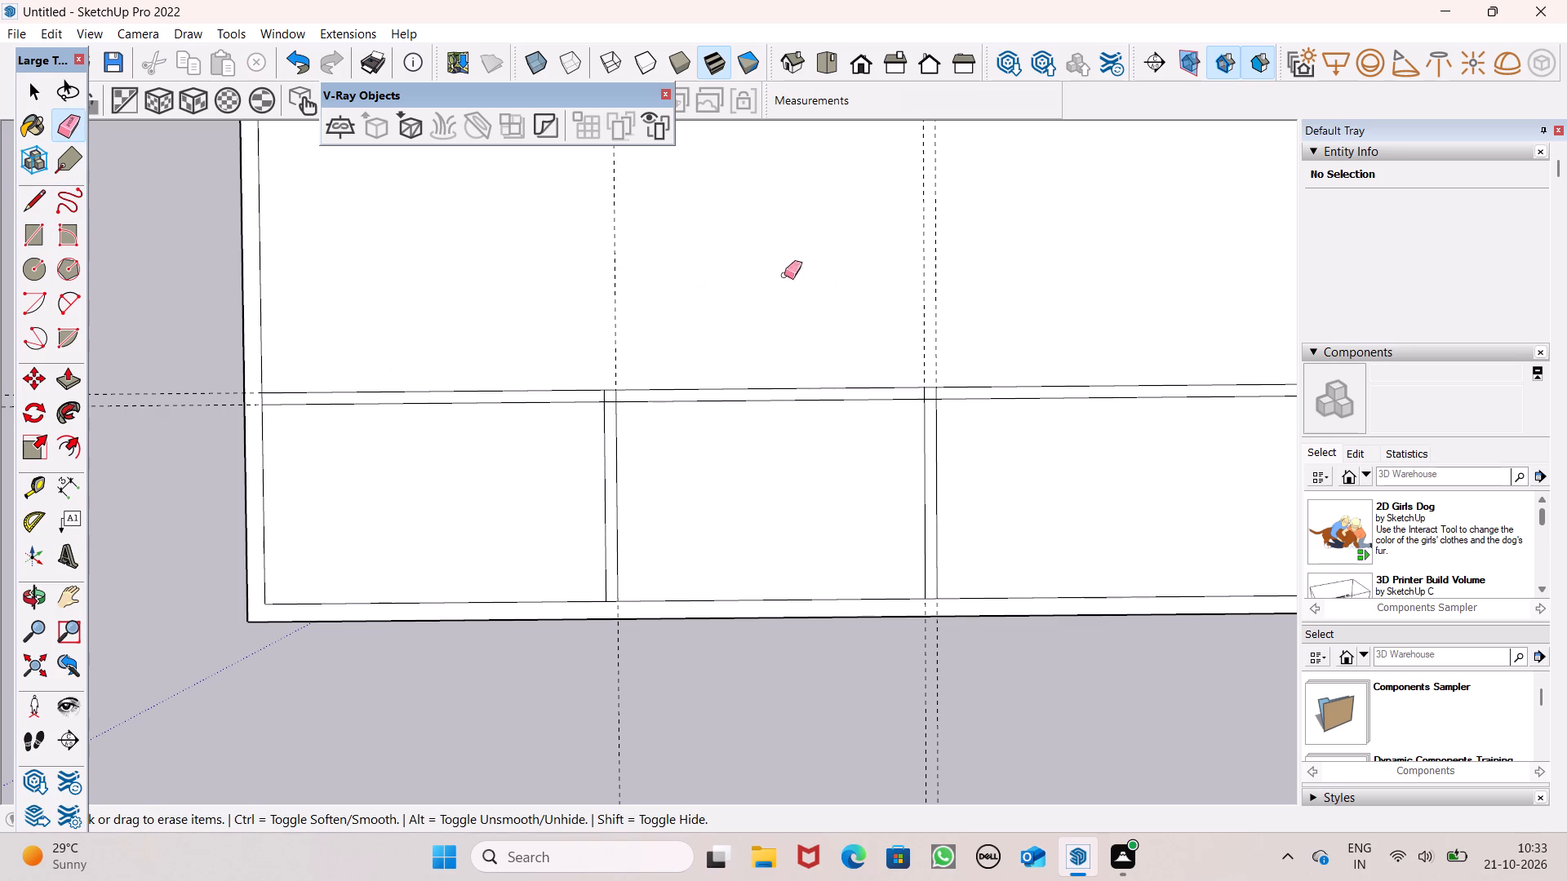
pyautogui.moveTo(795, 275); pyautogui.dragTo(853, 330)
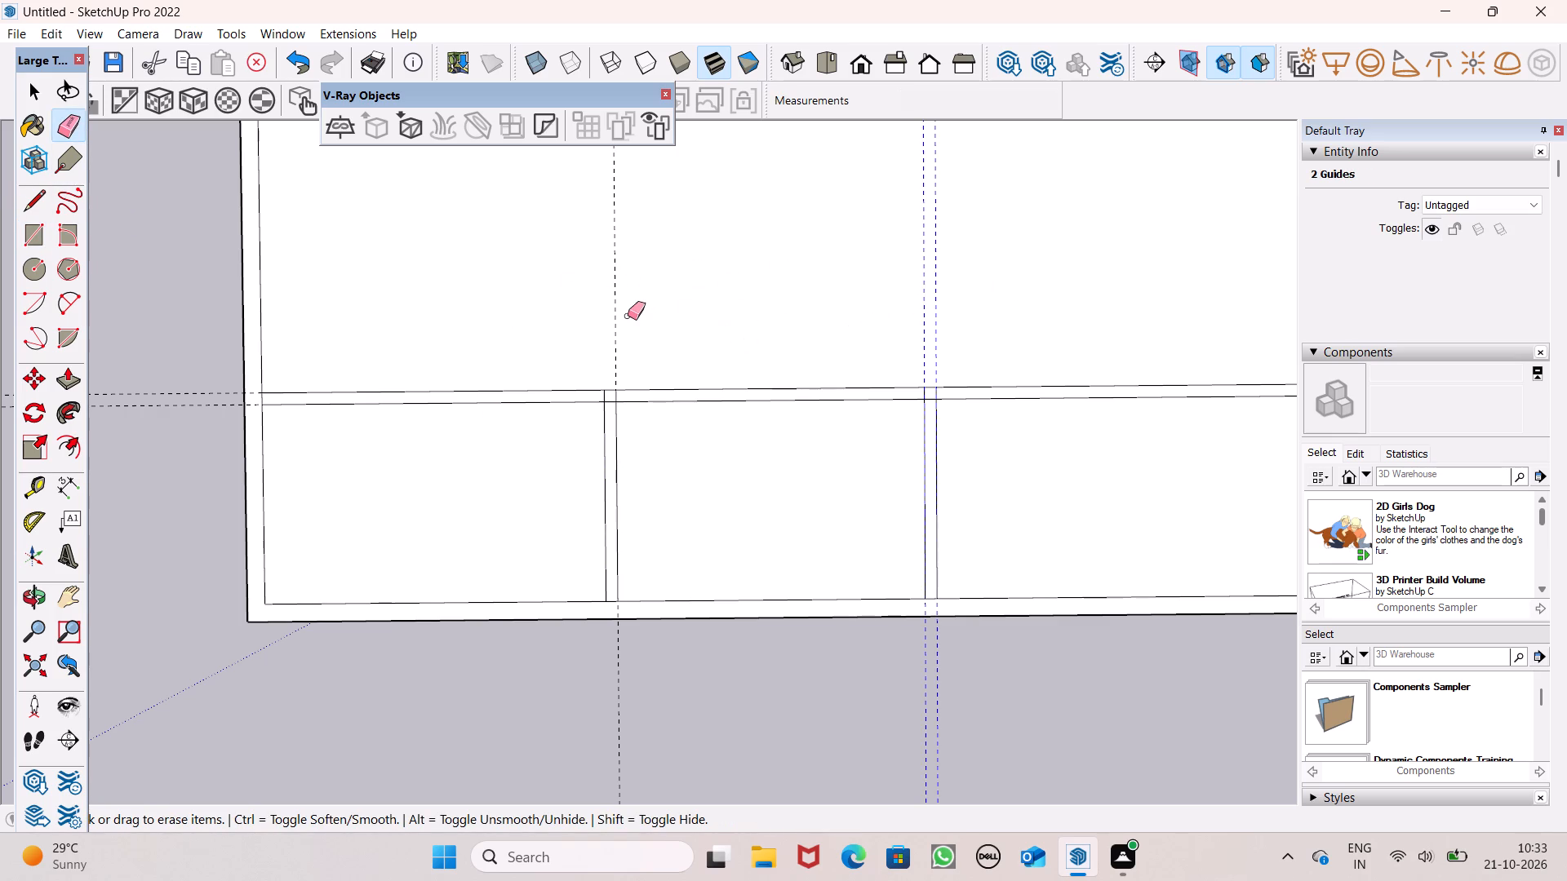
pyautogui.moveTo(626, 314); pyautogui.dragTo(605, 325)
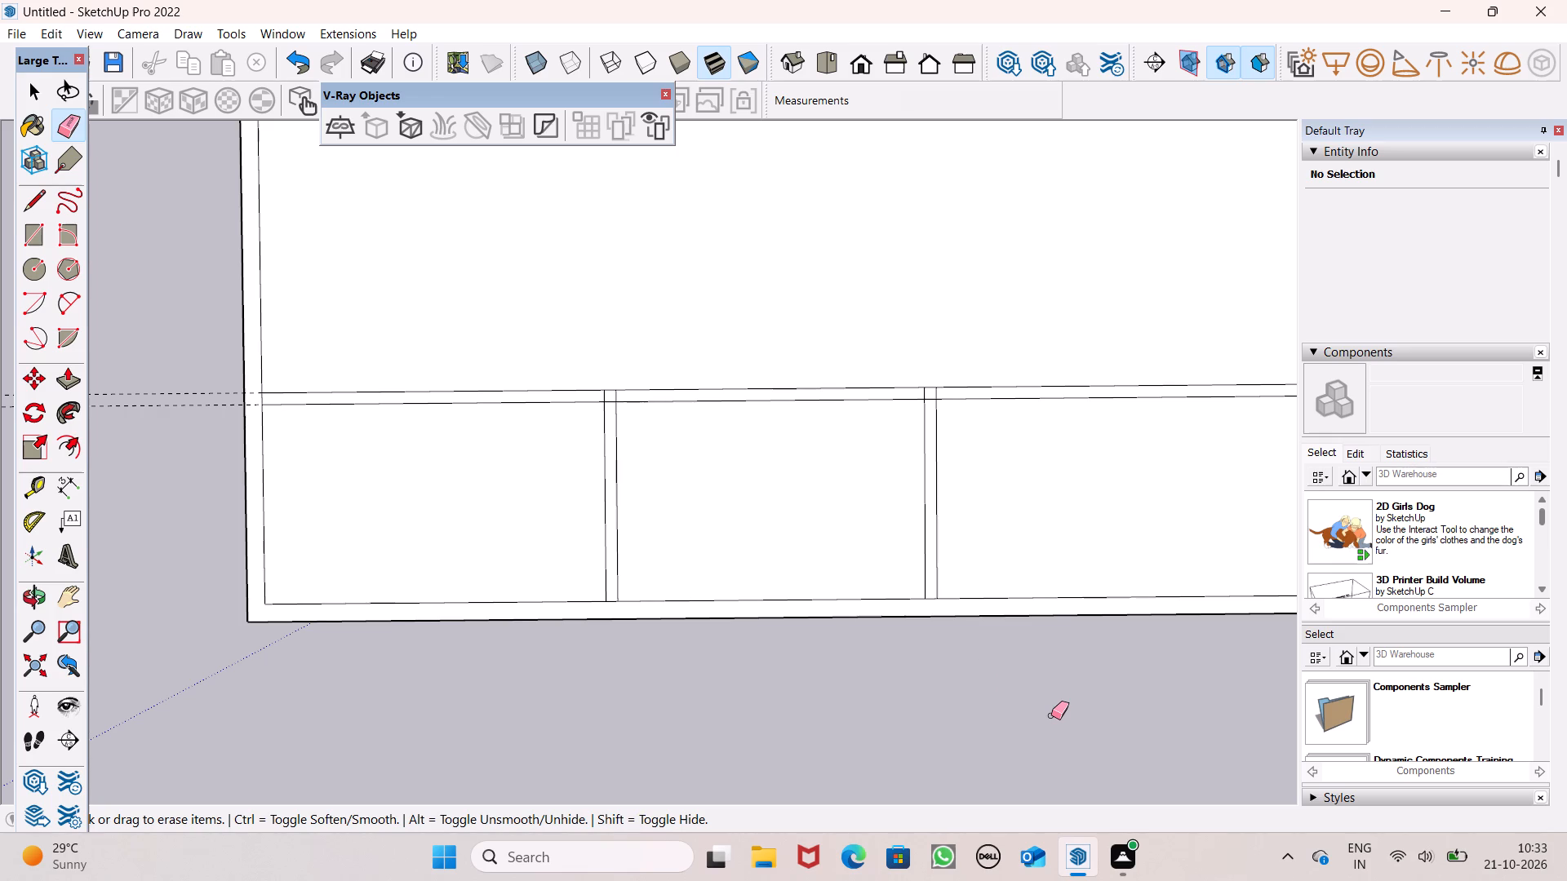
# Erase the overlapping line segments where the two partitions meet the cross wall so each junction is open.
pyautogui.scroll(6, 606, 401)
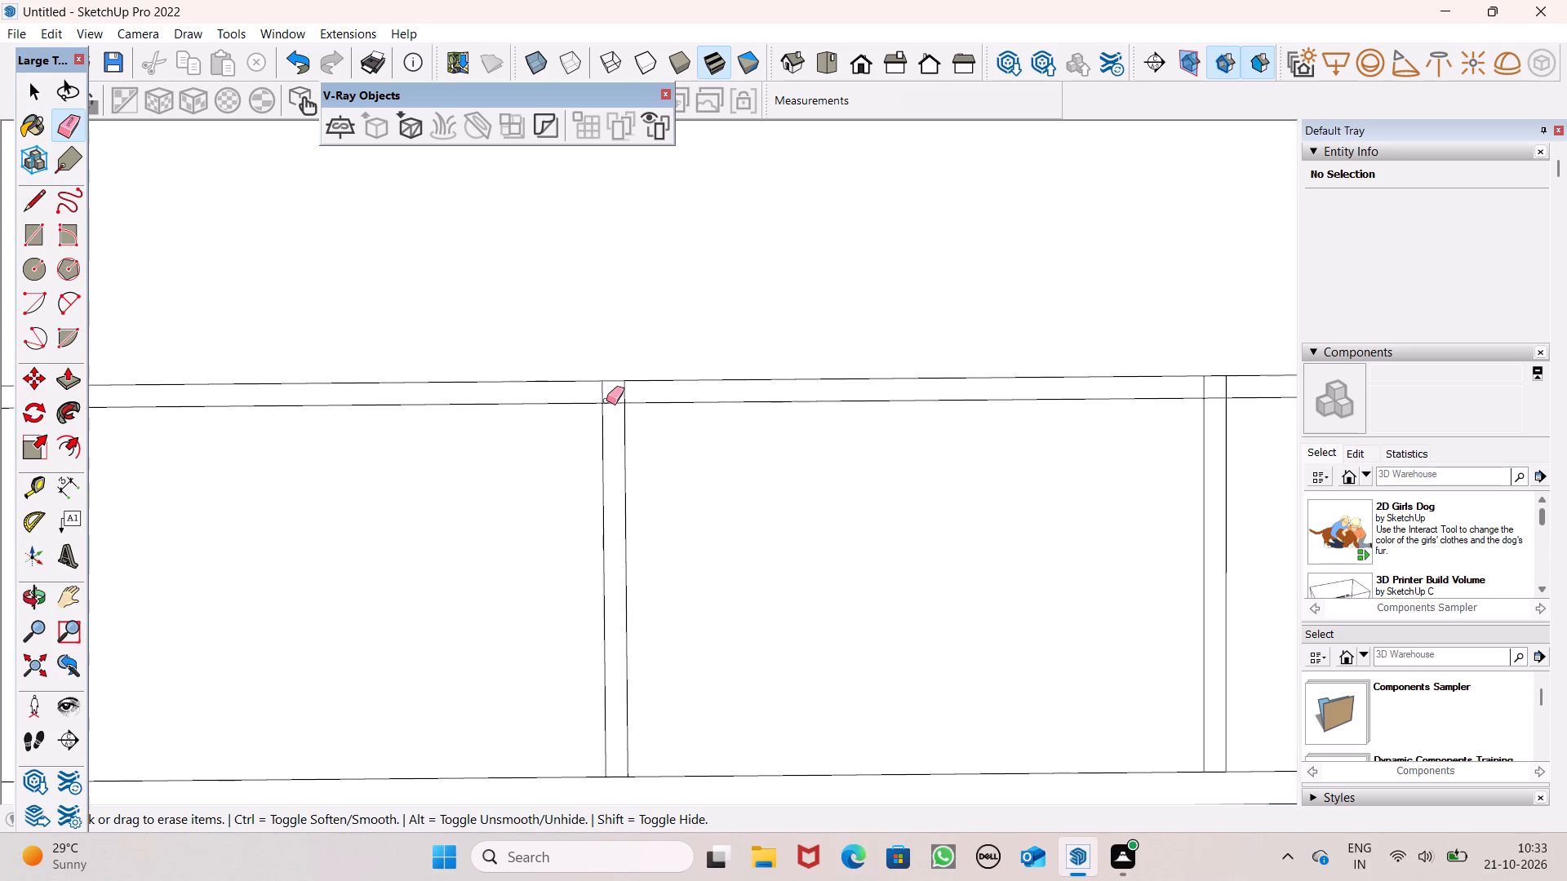
pyautogui.scroll(5, 606, 401)
pyautogui.moveTo(599, 401); pyautogui.dragTo(662, 392)
pyautogui.moveTo(622, 408); pyautogui.dragTo(619, 417)
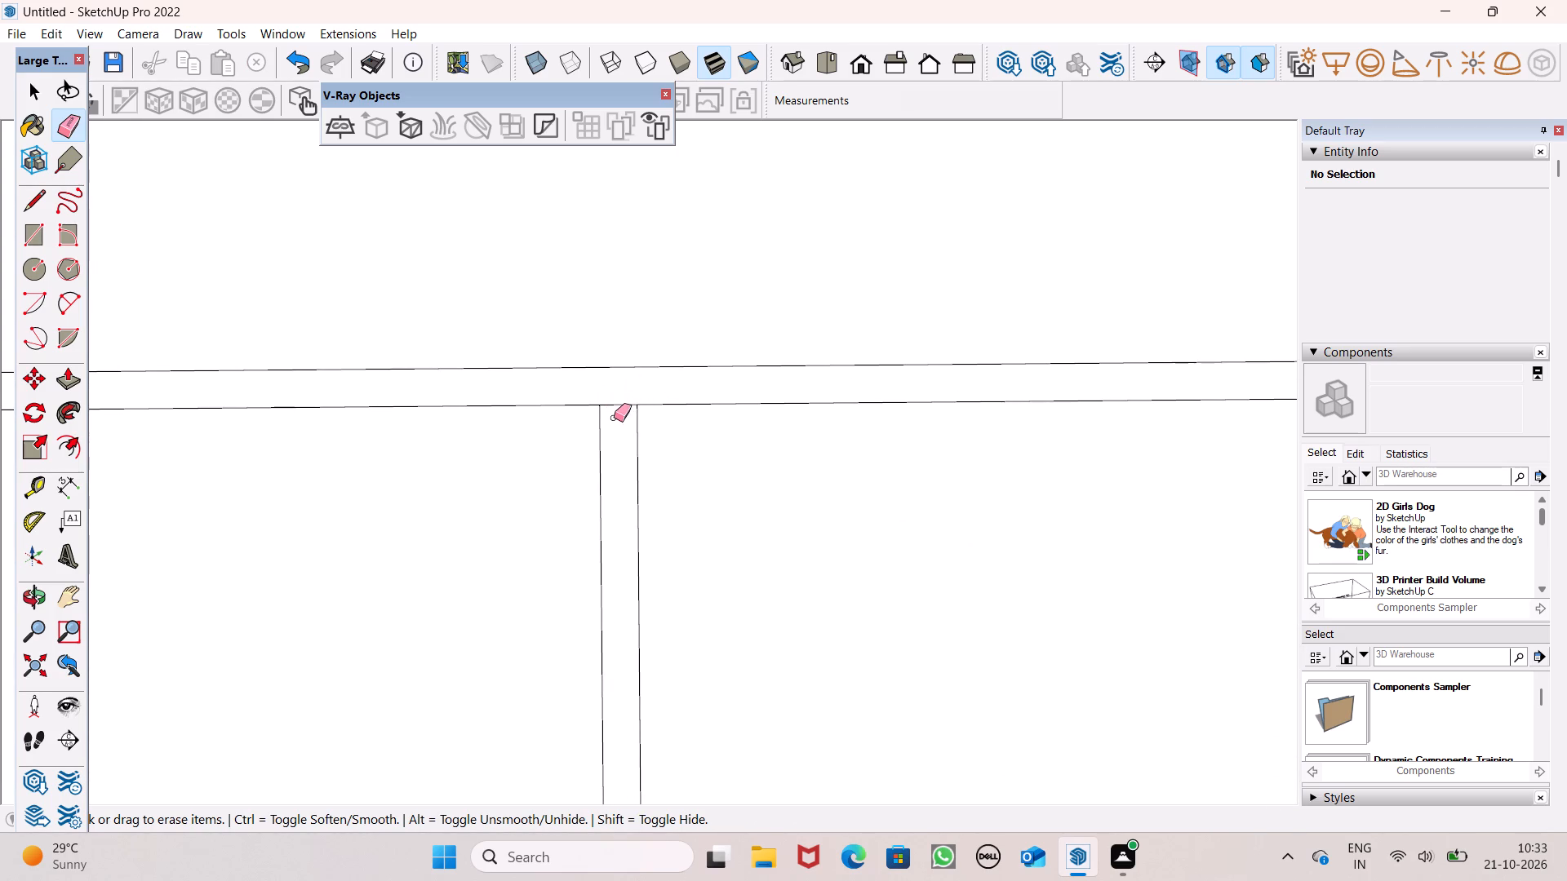
pyautogui.click(624, 401)
pyautogui.scroll(-4, 600, 388)
pyautogui.scroll(-5, 591, 294)
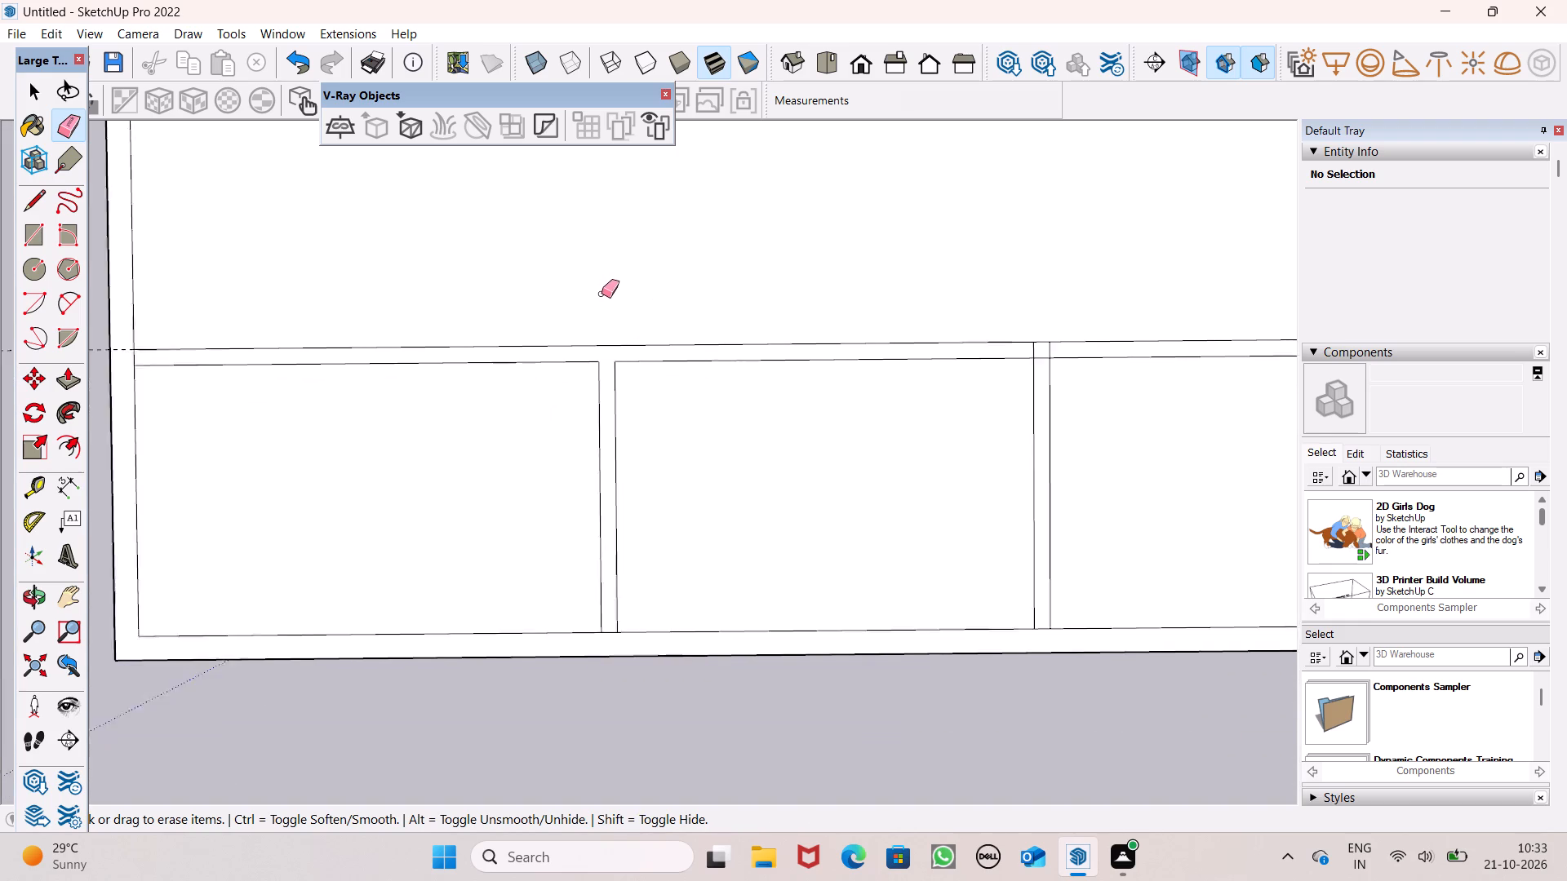
pyautogui.scroll(-2, 601, 294)
pyautogui.scroll(15, 987, 348)
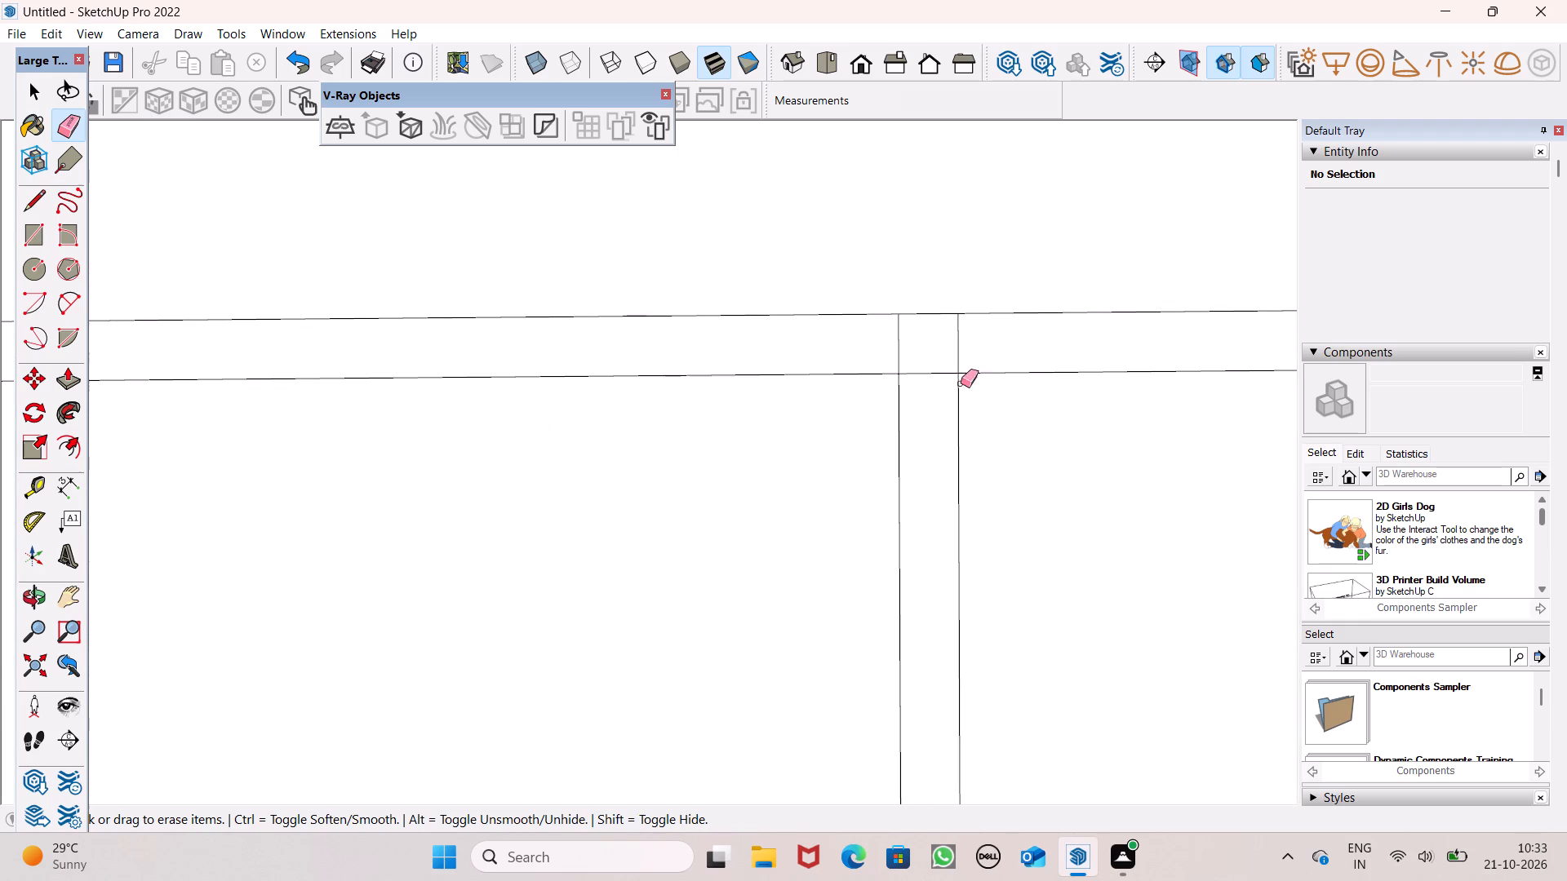
pyautogui.moveTo(965, 340); pyautogui.dragTo(896, 356)
pyautogui.moveTo(895, 356); pyautogui.dragTo(920, 379)
pyautogui.click(918, 383)
# Erase the remaining horizontal guide along the cross wall.
pyautogui.scroll(-7, 774, 148)
pyautogui.scroll(-12, 830, 224)
pyautogui.scroll(2, 718, 464)
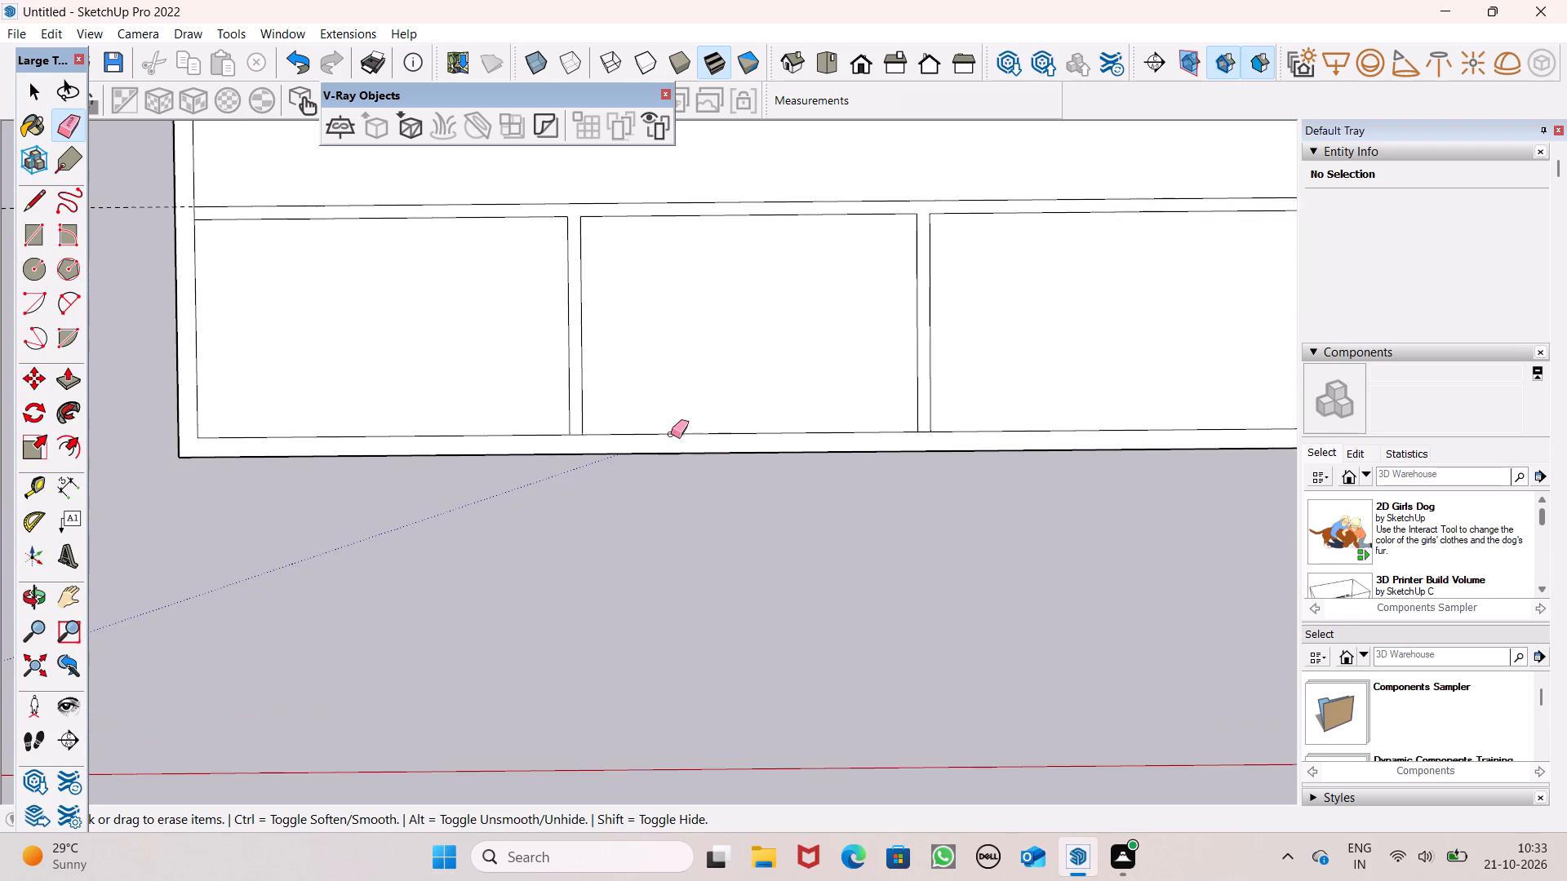
pyautogui.scroll(-5, 671, 438)
pyautogui.scroll(7, 377, 295)
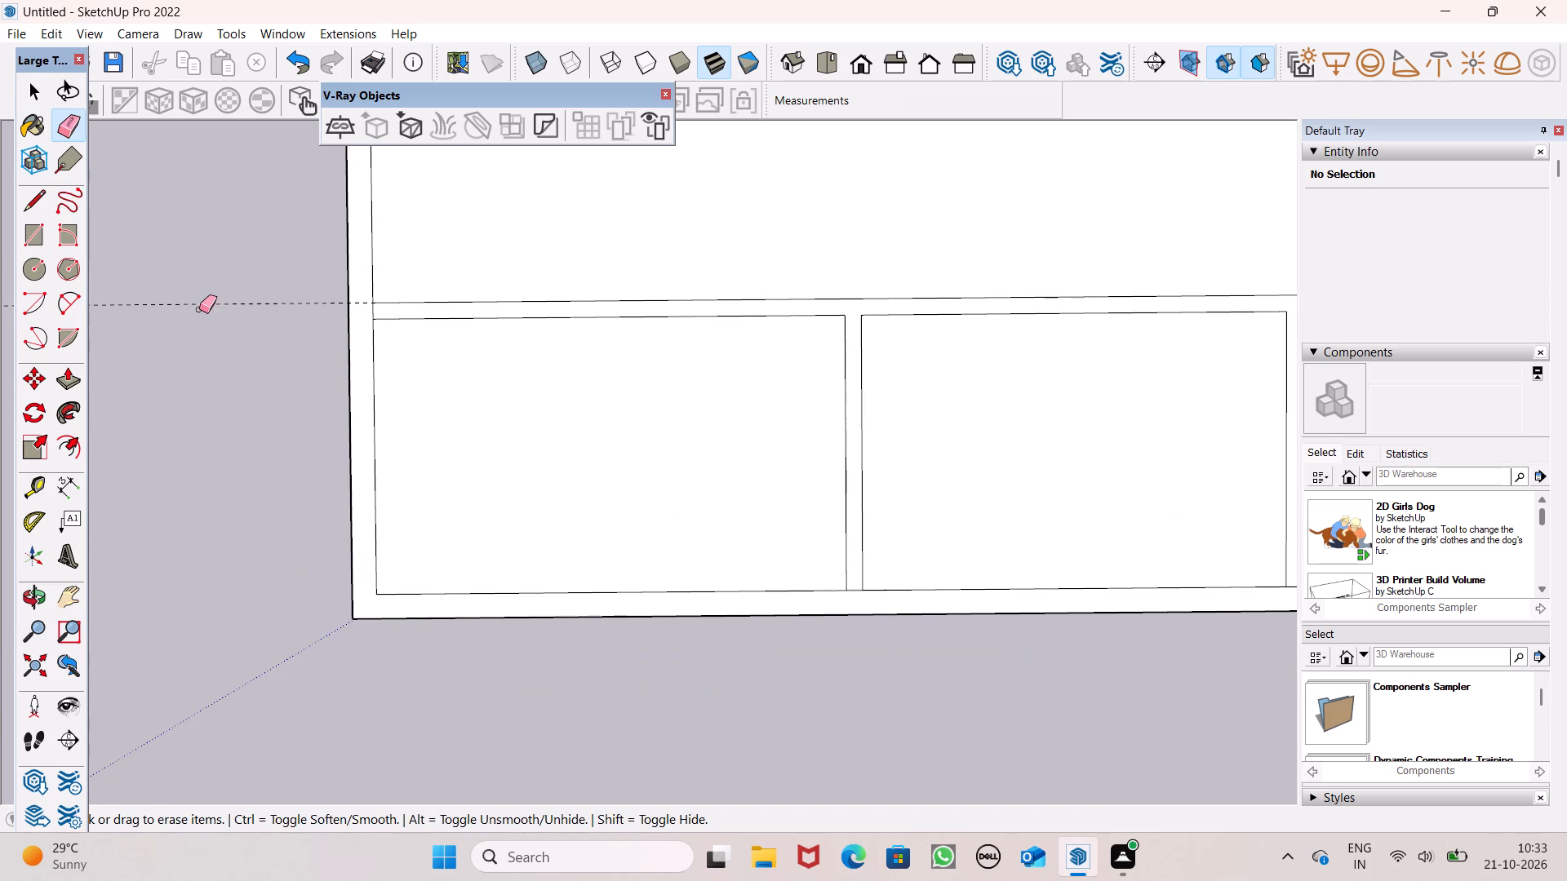
pyautogui.moveTo(204, 296); pyautogui.dragTo(210, 306)
# Erase the short line segments closing both ends of the cross wall so it merges with the outer side walls.
pyautogui.scroll(5, 392, 301)
pyautogui.moveTo(364, 317); pyautogui.dragTo(353, 318)
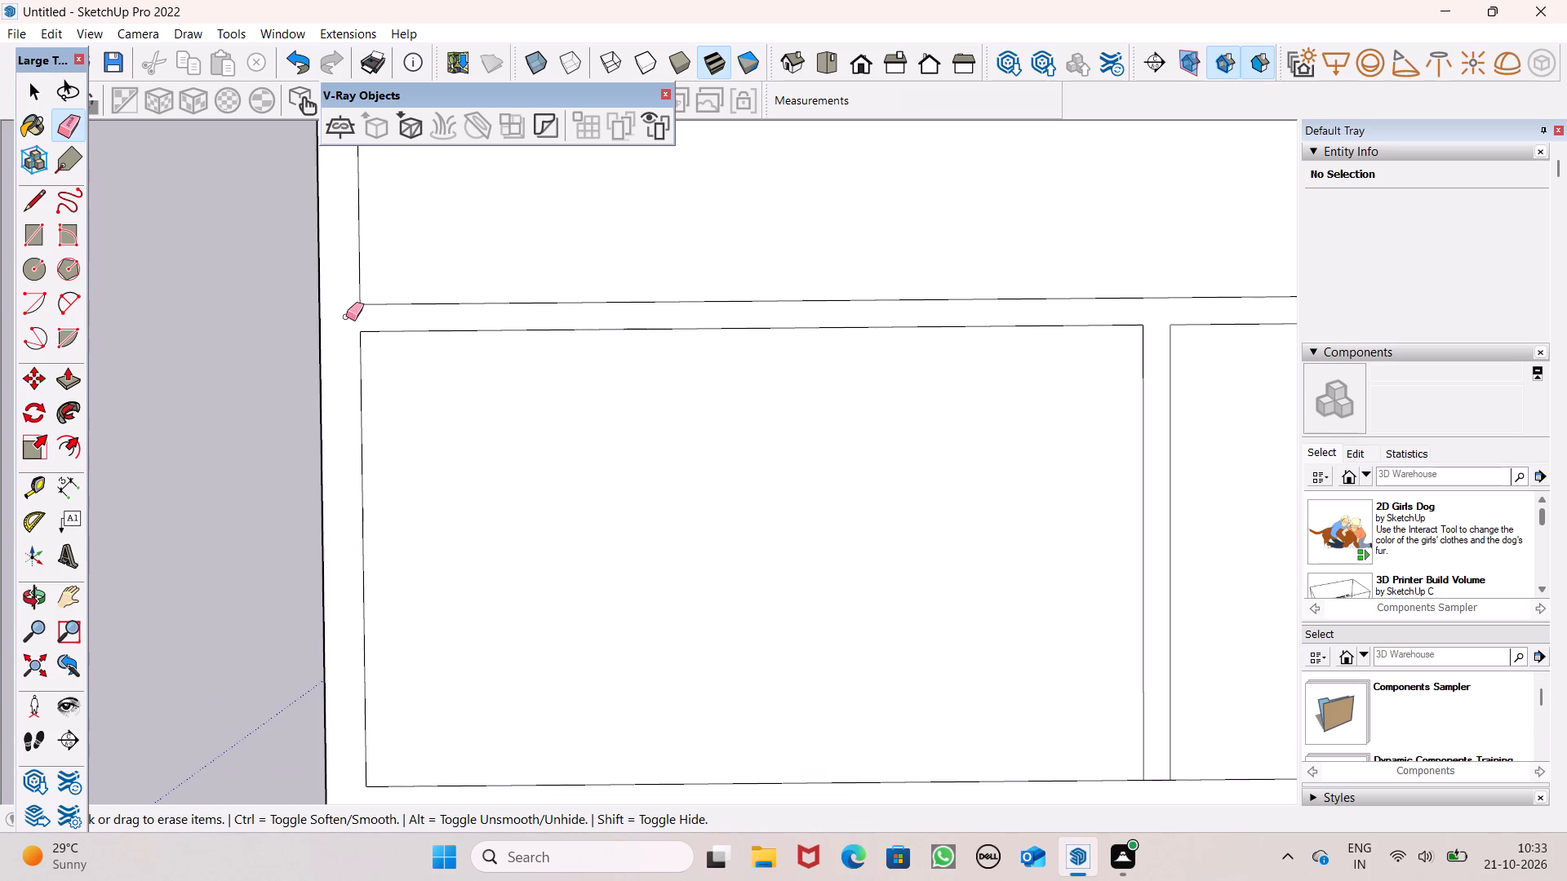
pyautogui.scroll(-6, 258, 321)
pyautogui.scroll(-5, 188, 332)
pyautogui.scroll(-5, 205, 445)
pyautogui.scroll(7, 991, 341)
pyautogui.moveTo(1156, 375); pyautogui.dragTo(1153, 379)
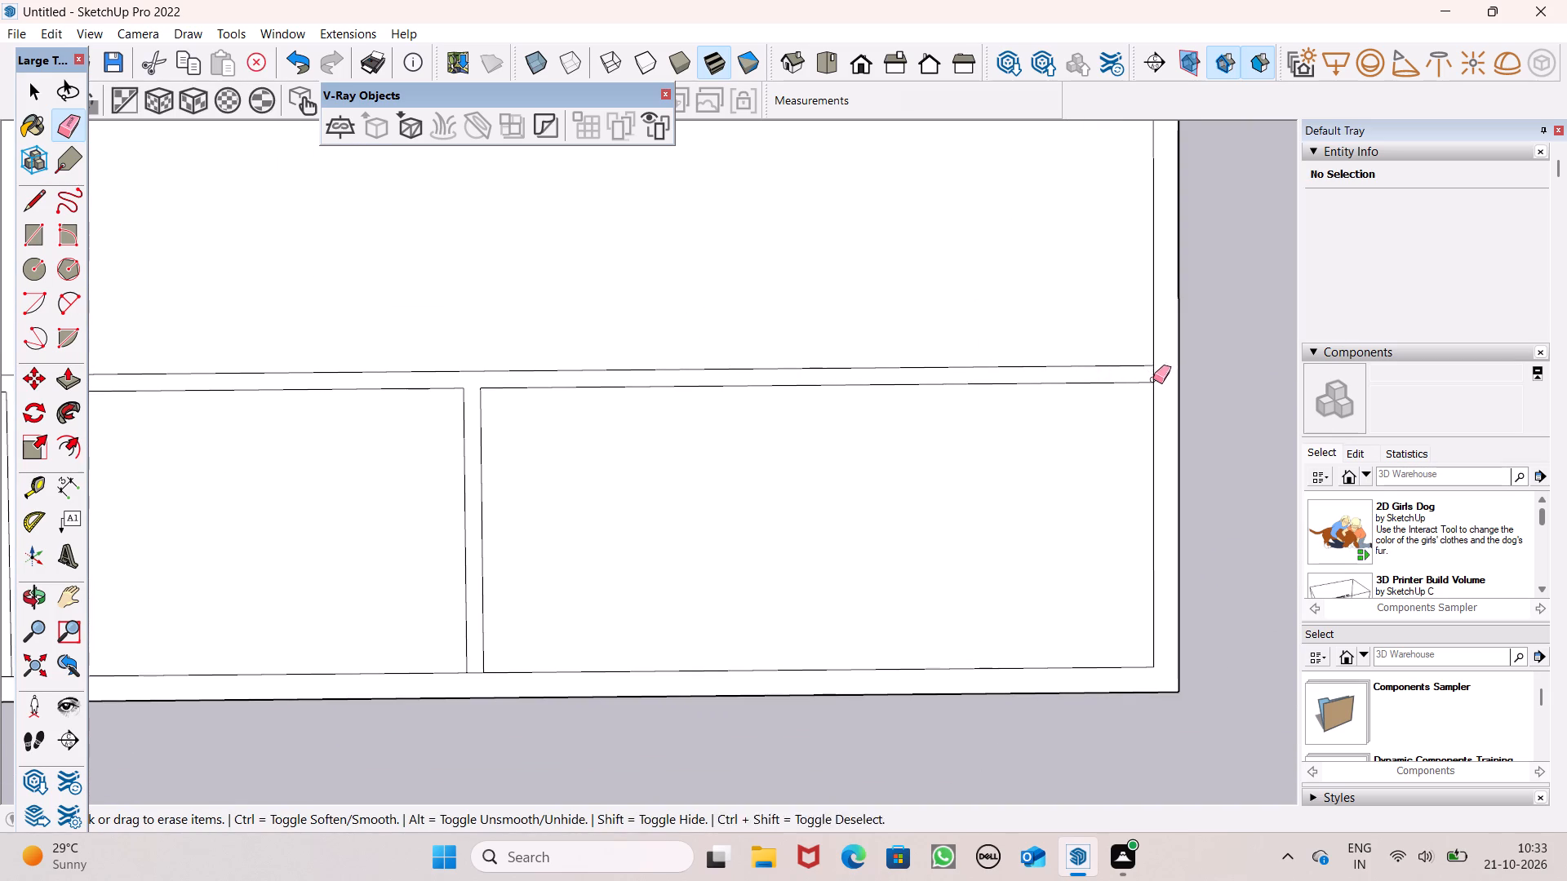
pyautogui.moveTo(1153, 379); pyautogui.dragTo(1142, 379)
pyautogui.scroll(-10, 1148, 345)
pyautogui.scroll(-4, 1232, 415)
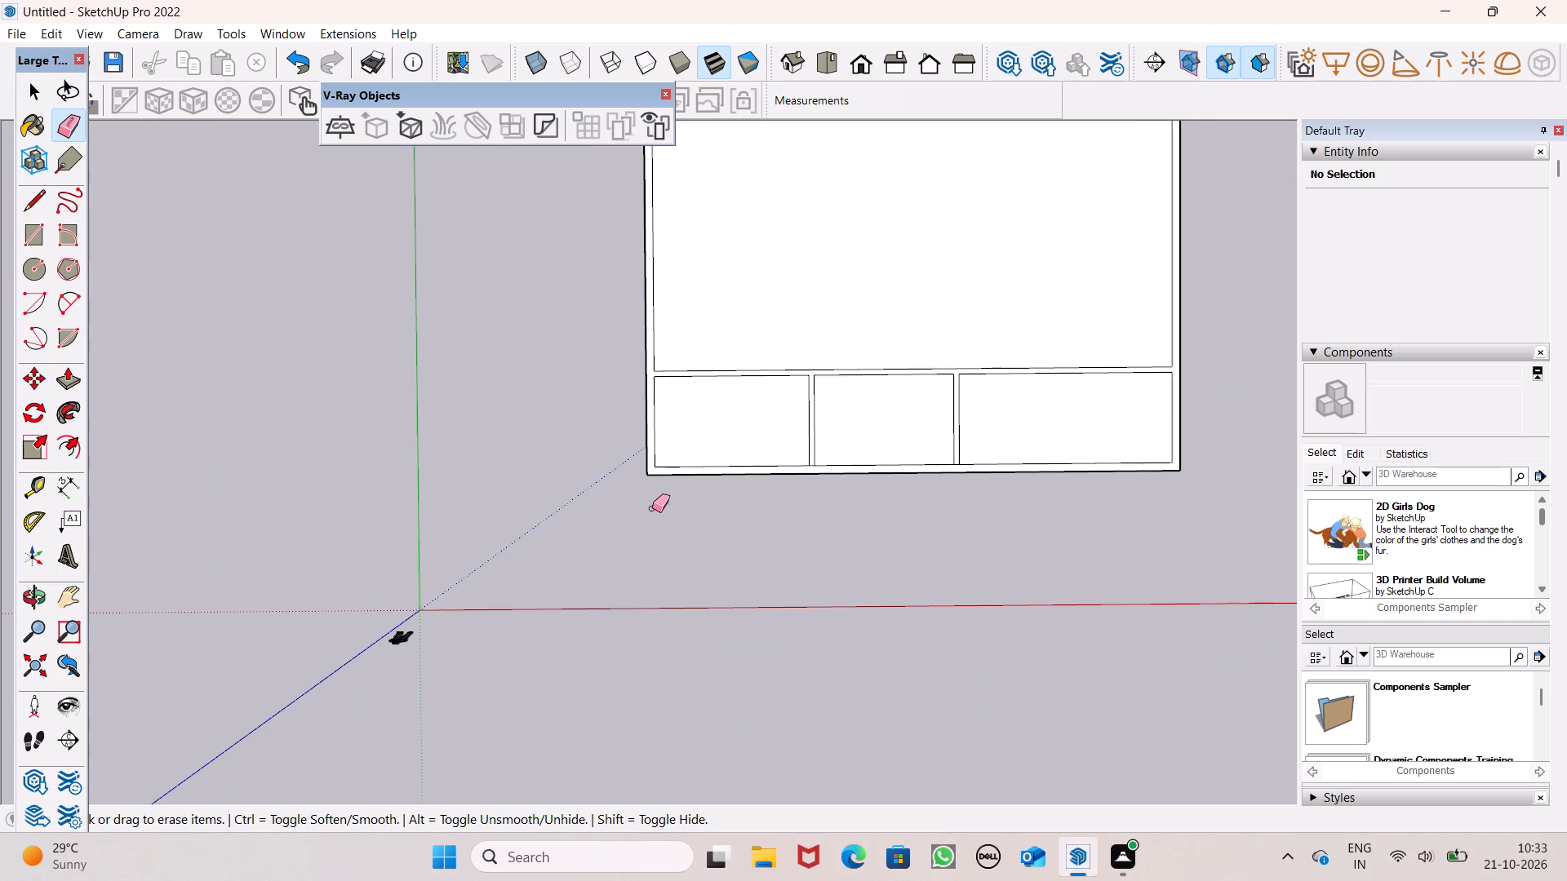
# Draw a 9" line across the left outer wall, extending the cross wall's front edge to the slab's outer edge.
pyautogui.press('space')
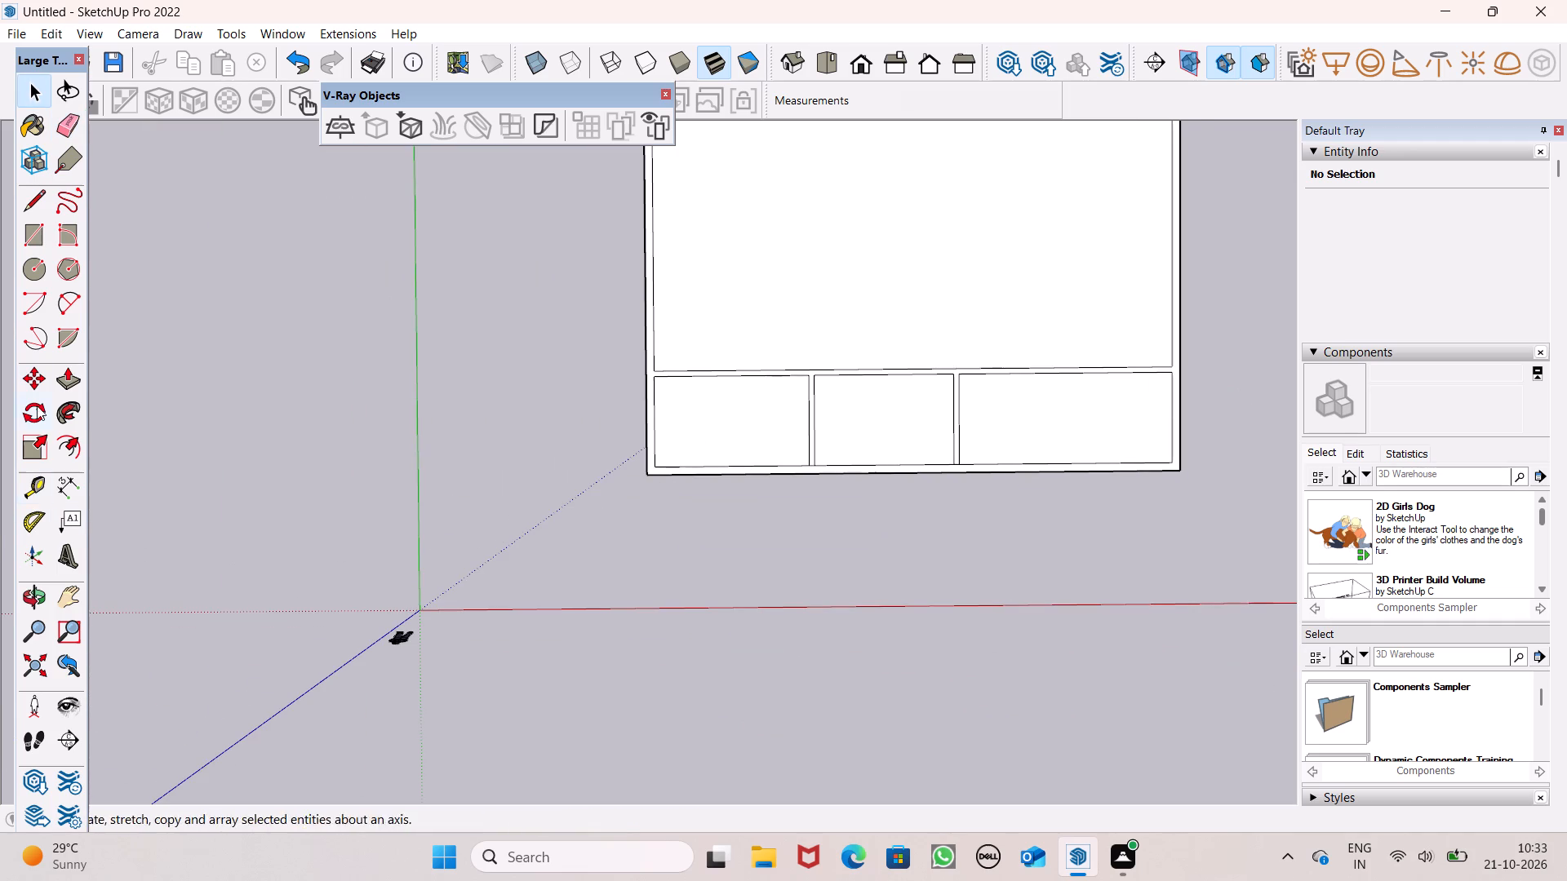
pyautogui.moveTo(47, 206); pyautogui.dragTo(55, 207)
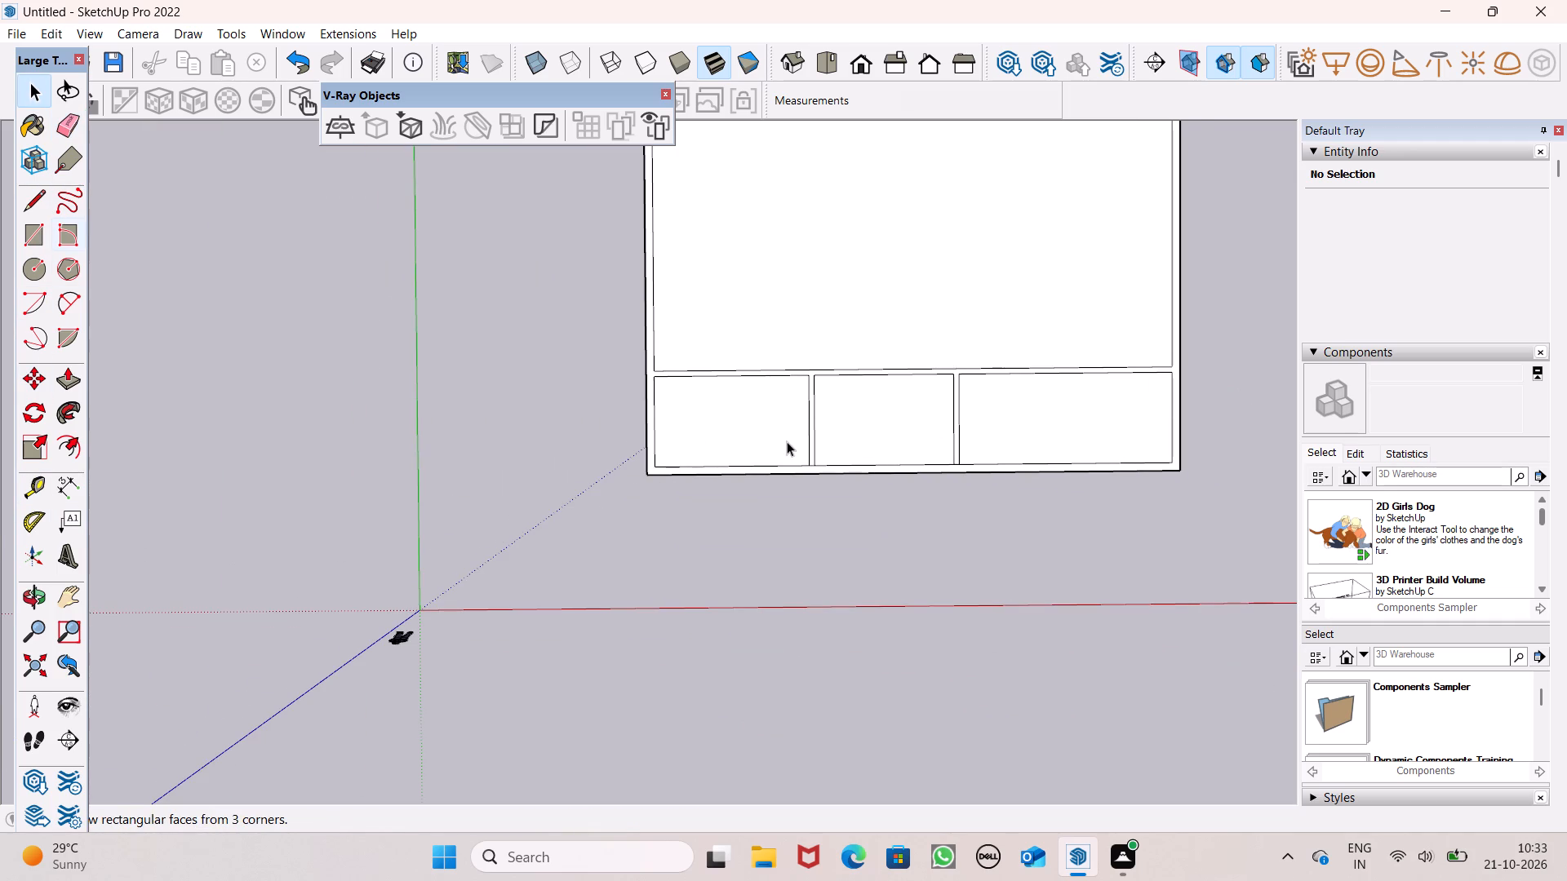
pyautogui.scroll(1, 787, 441)
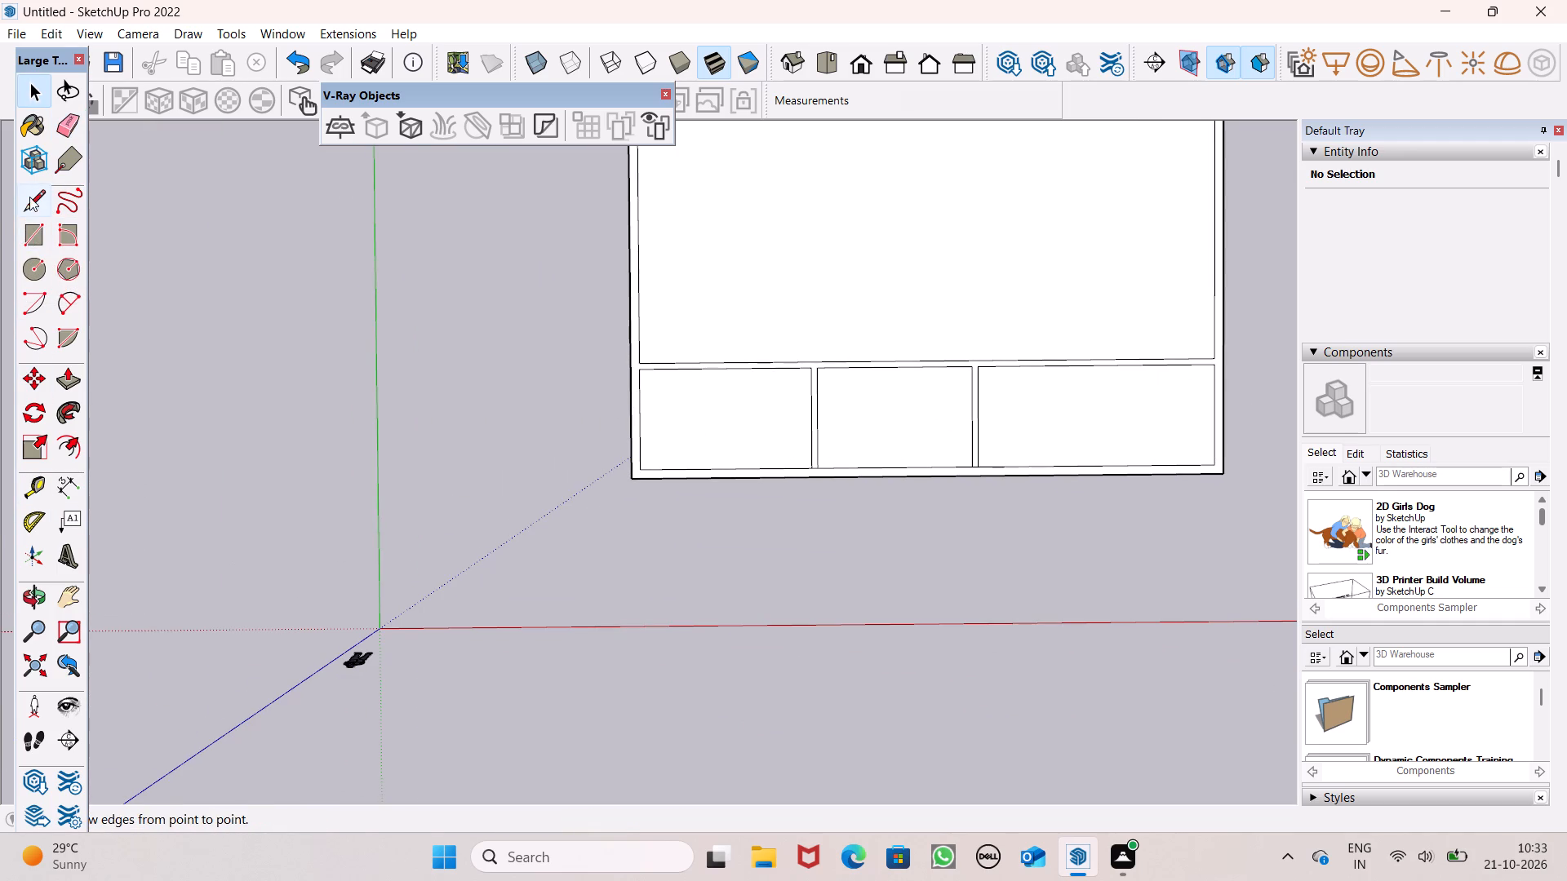
pyautogui.click(29, 195)
pyautogui.scroll(2, 653, 391)
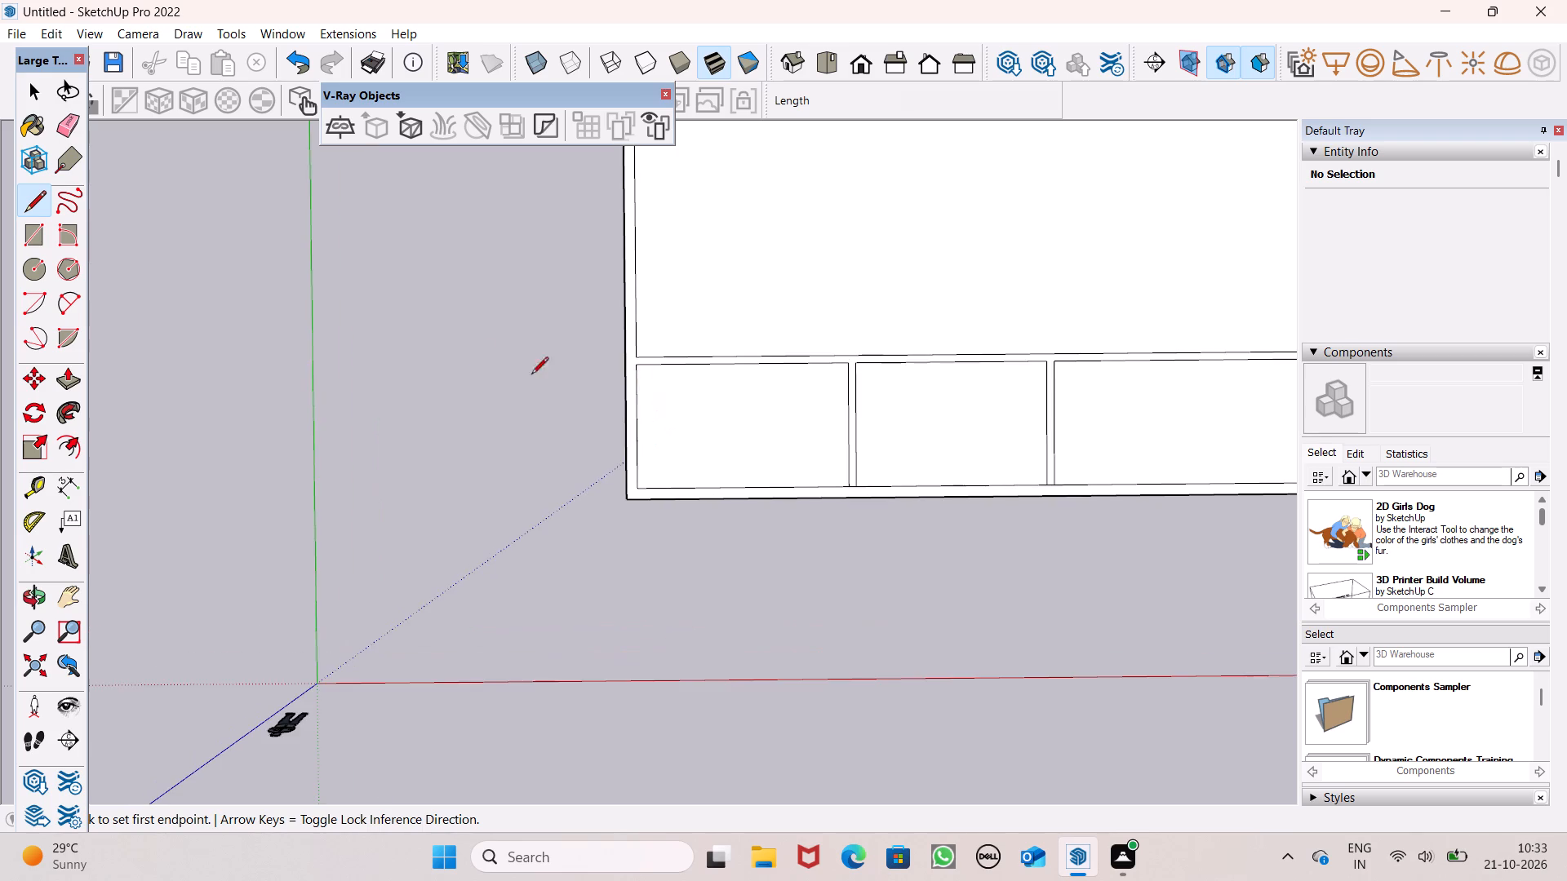
pyautogui.scroll(-3, 473, 363)
pyautogui.scroll(12, 578, 363)
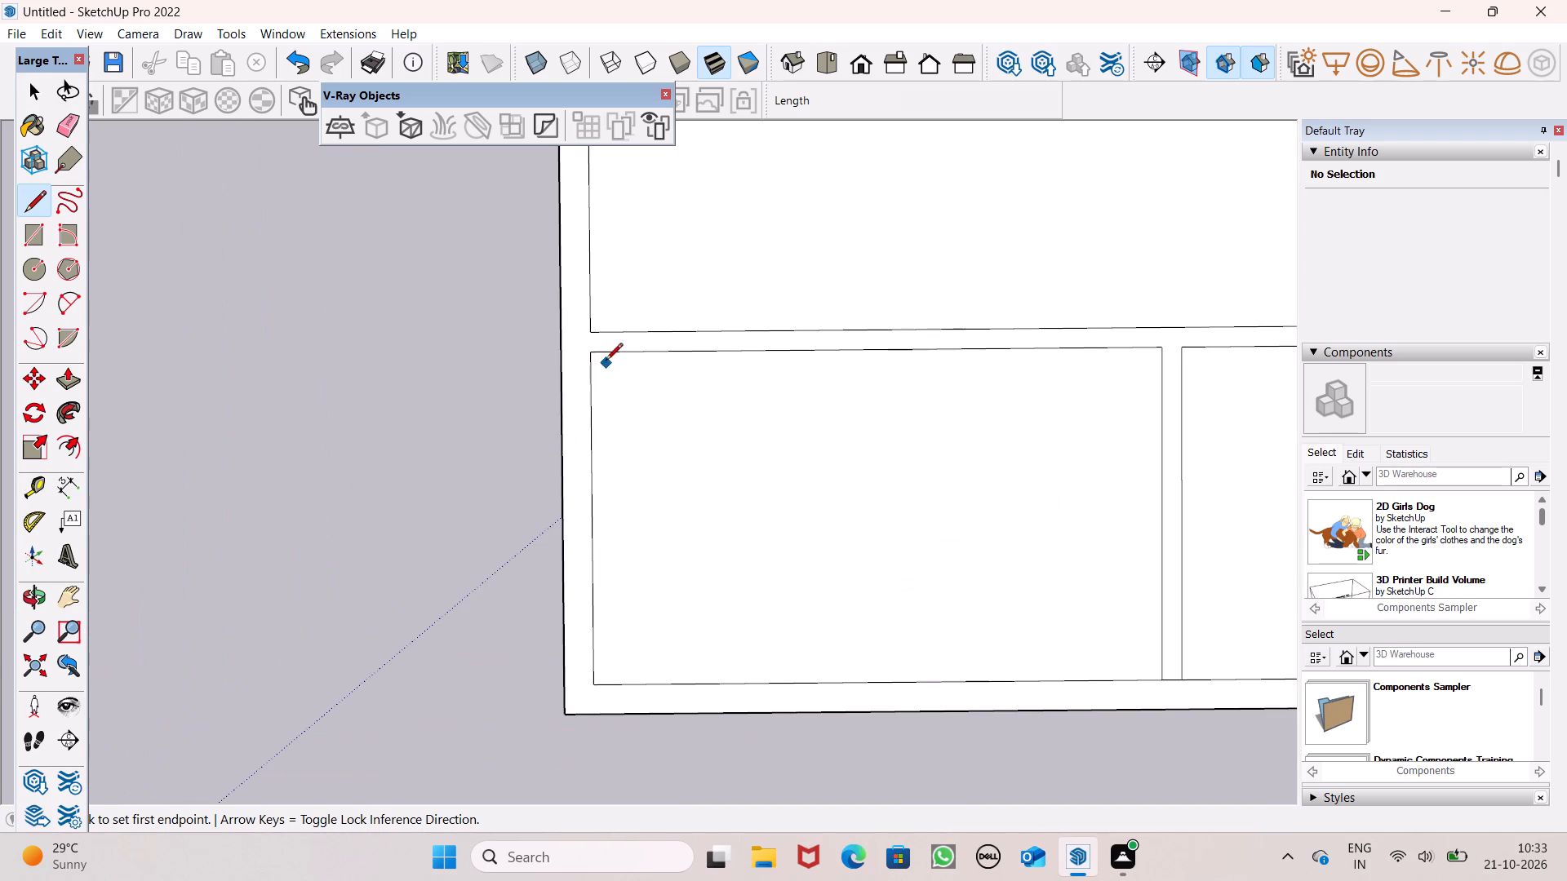
pyautogui.click(595, 359)
pyautogui.click(566, 352)
# Draw a matching 9" line across the right outer wall from the cross wall's front edge to the slab's outer edge.
pyautogui.scroll(-10, 332, 309)
pyautogui.scroll(-2, 415, 334)
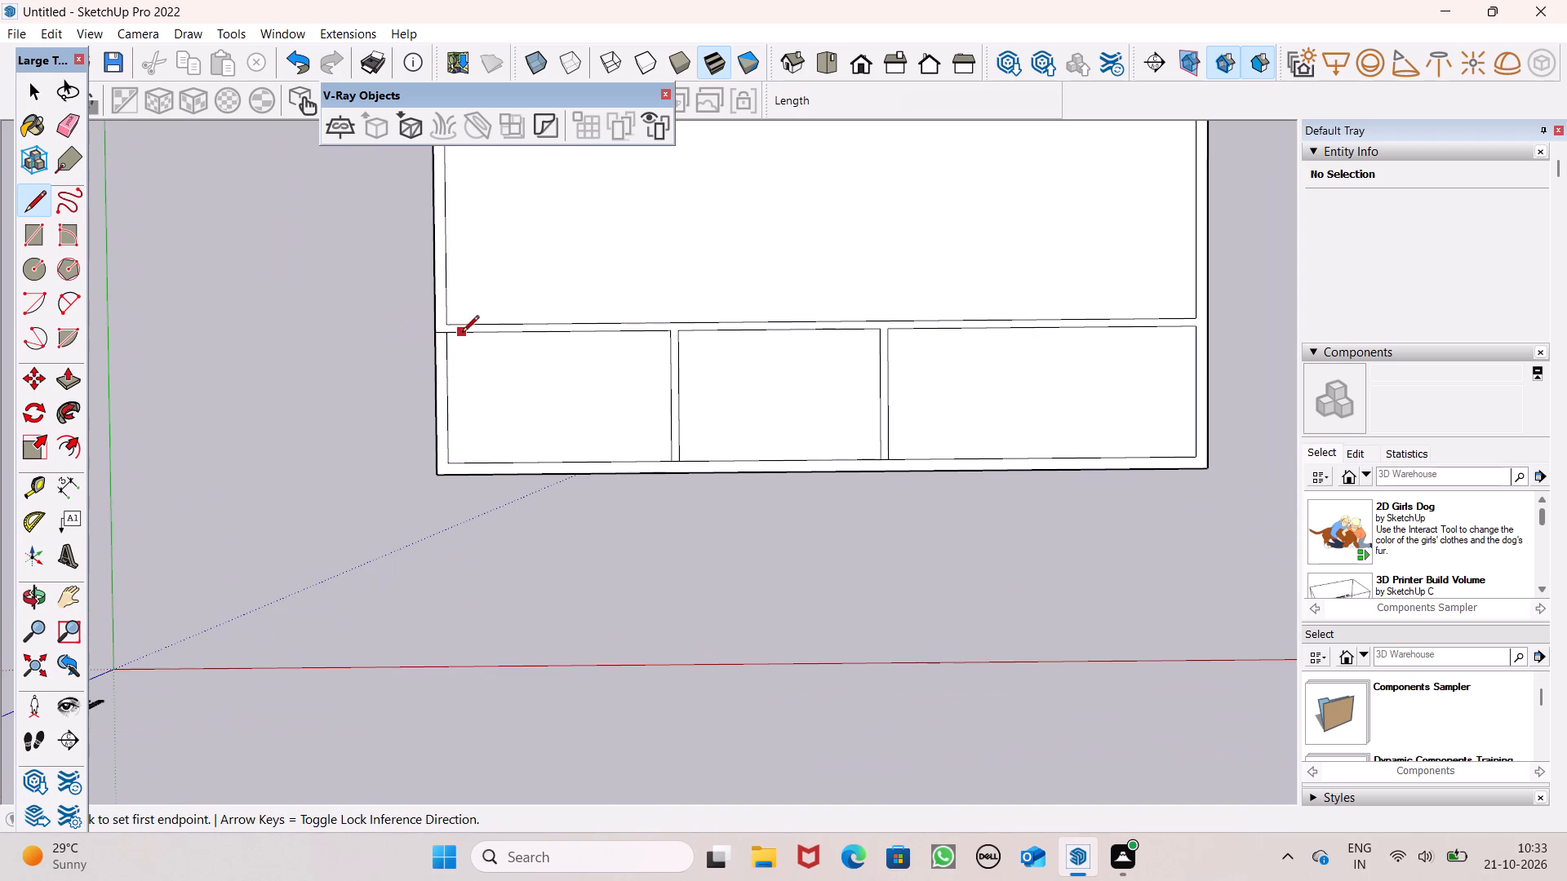
pyautogui.scroll(-1, 475, 339)
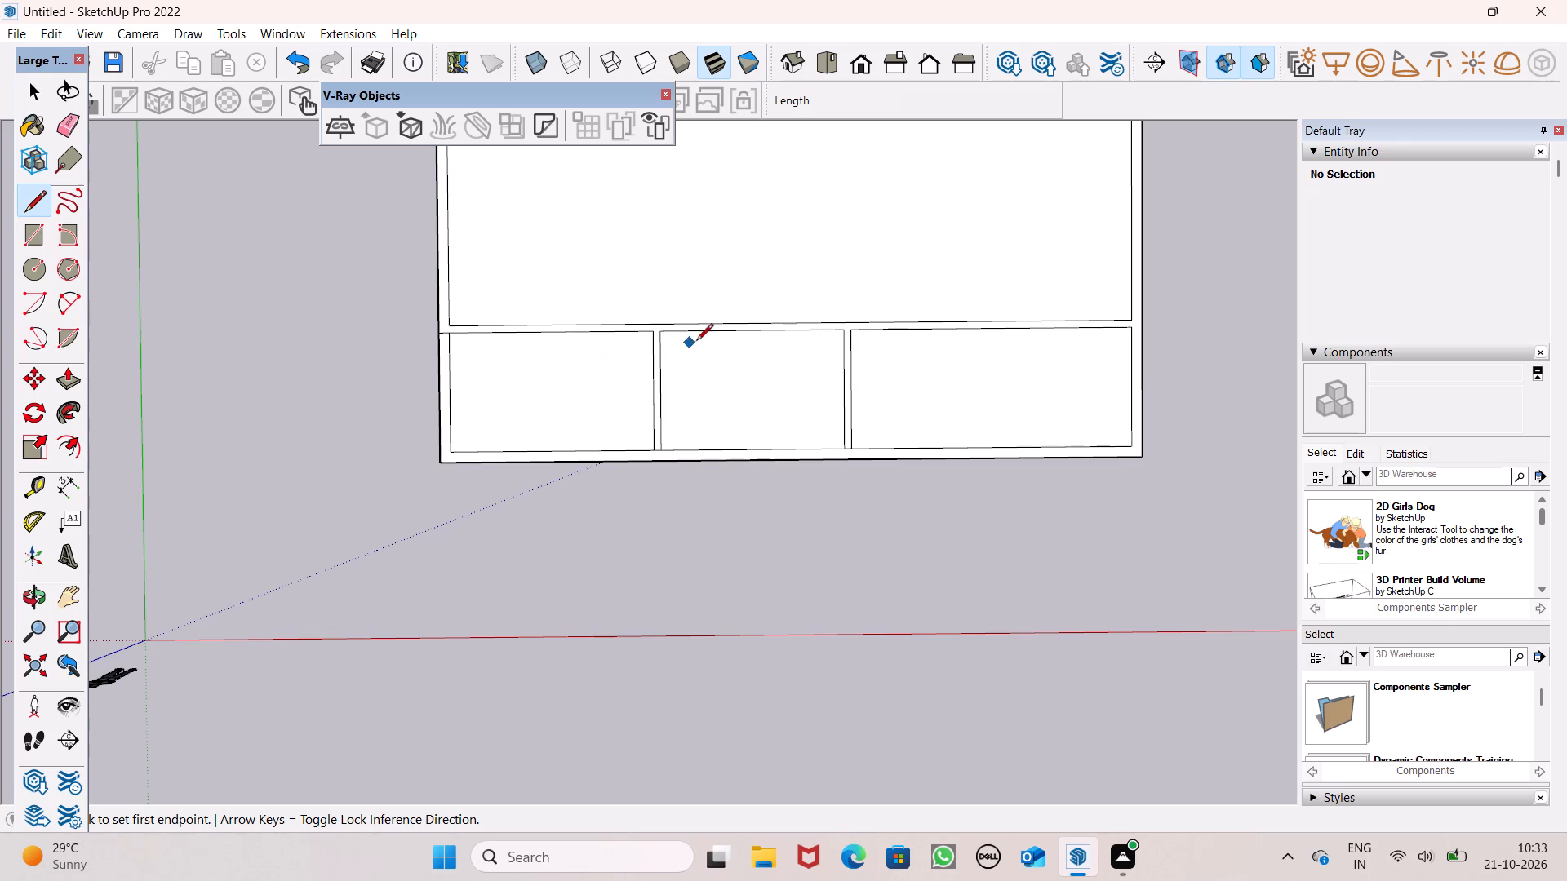
pyautogui.scroll(1, 1018, 358)
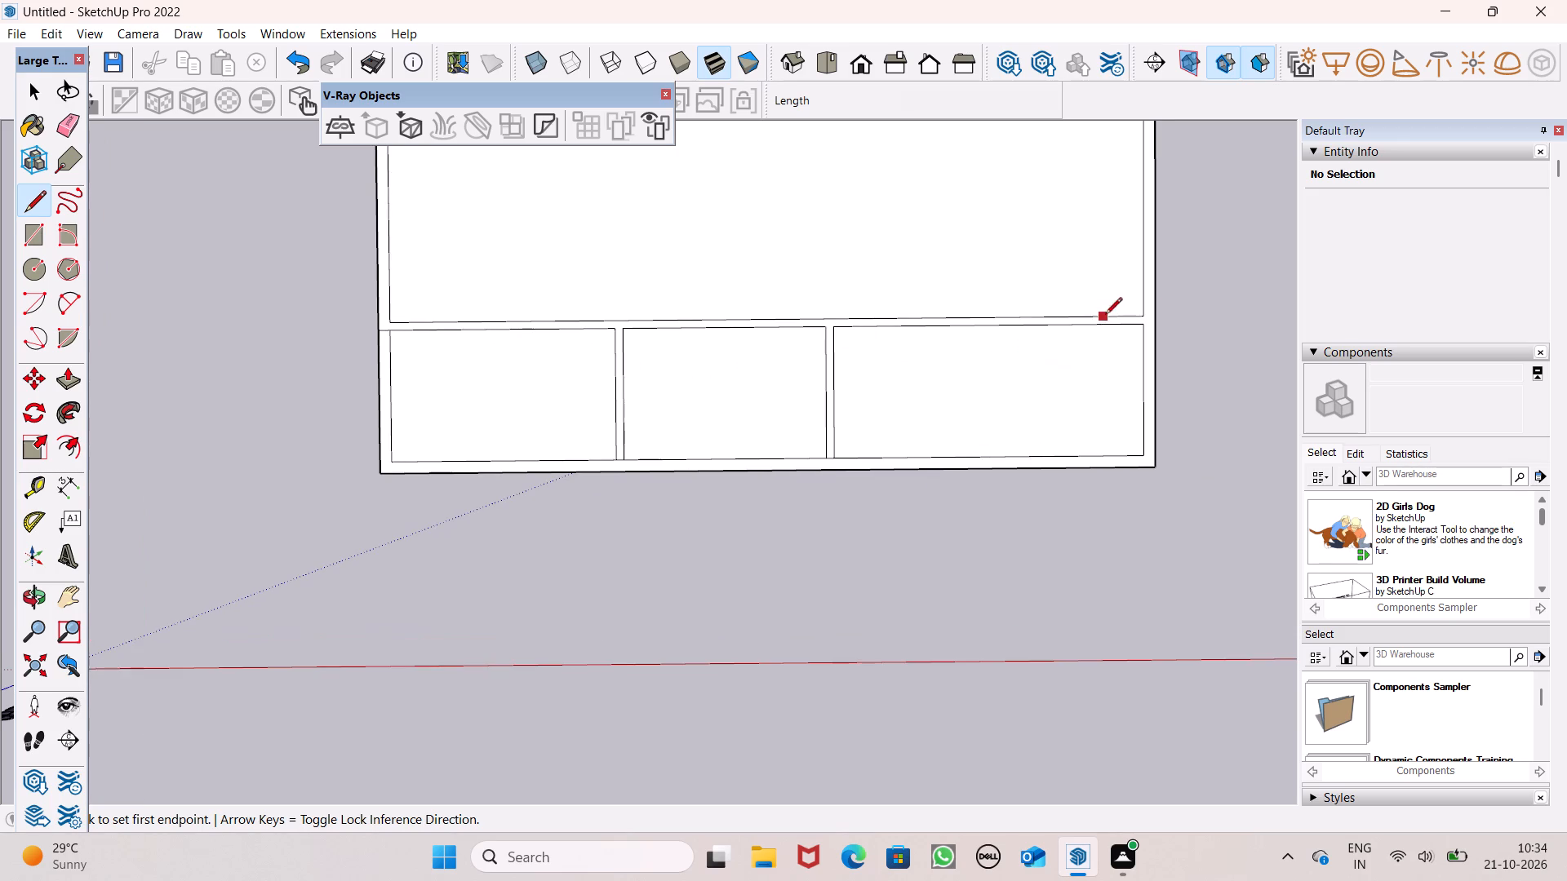
pyautogui.scroll(10, 1157, 306)
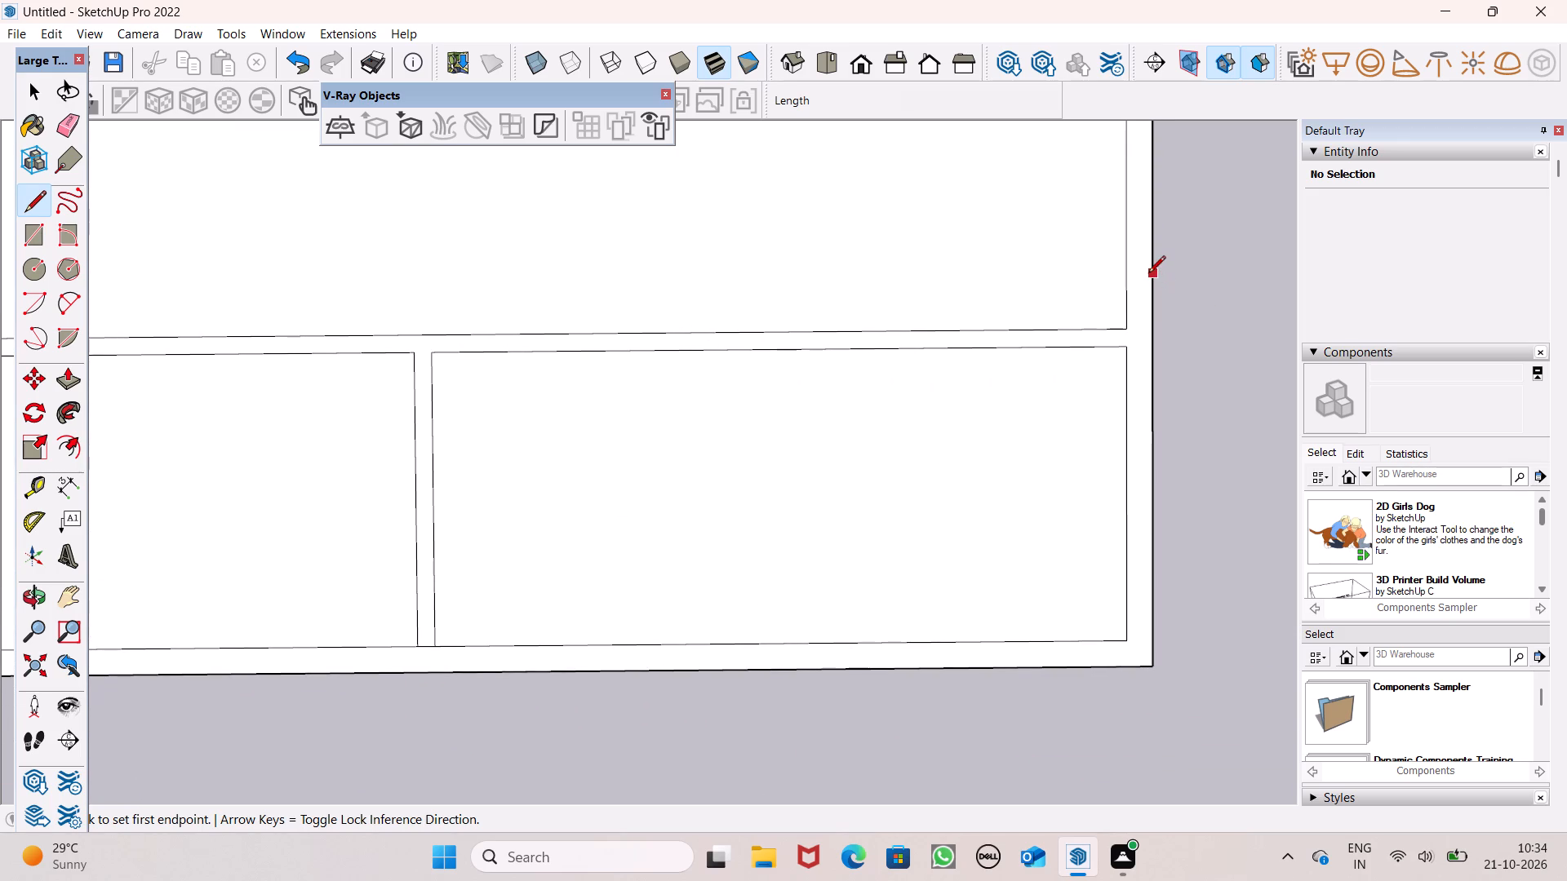
pyautogui.scroll(5, 1102, 356)
pyautogui.click(1137, 348)
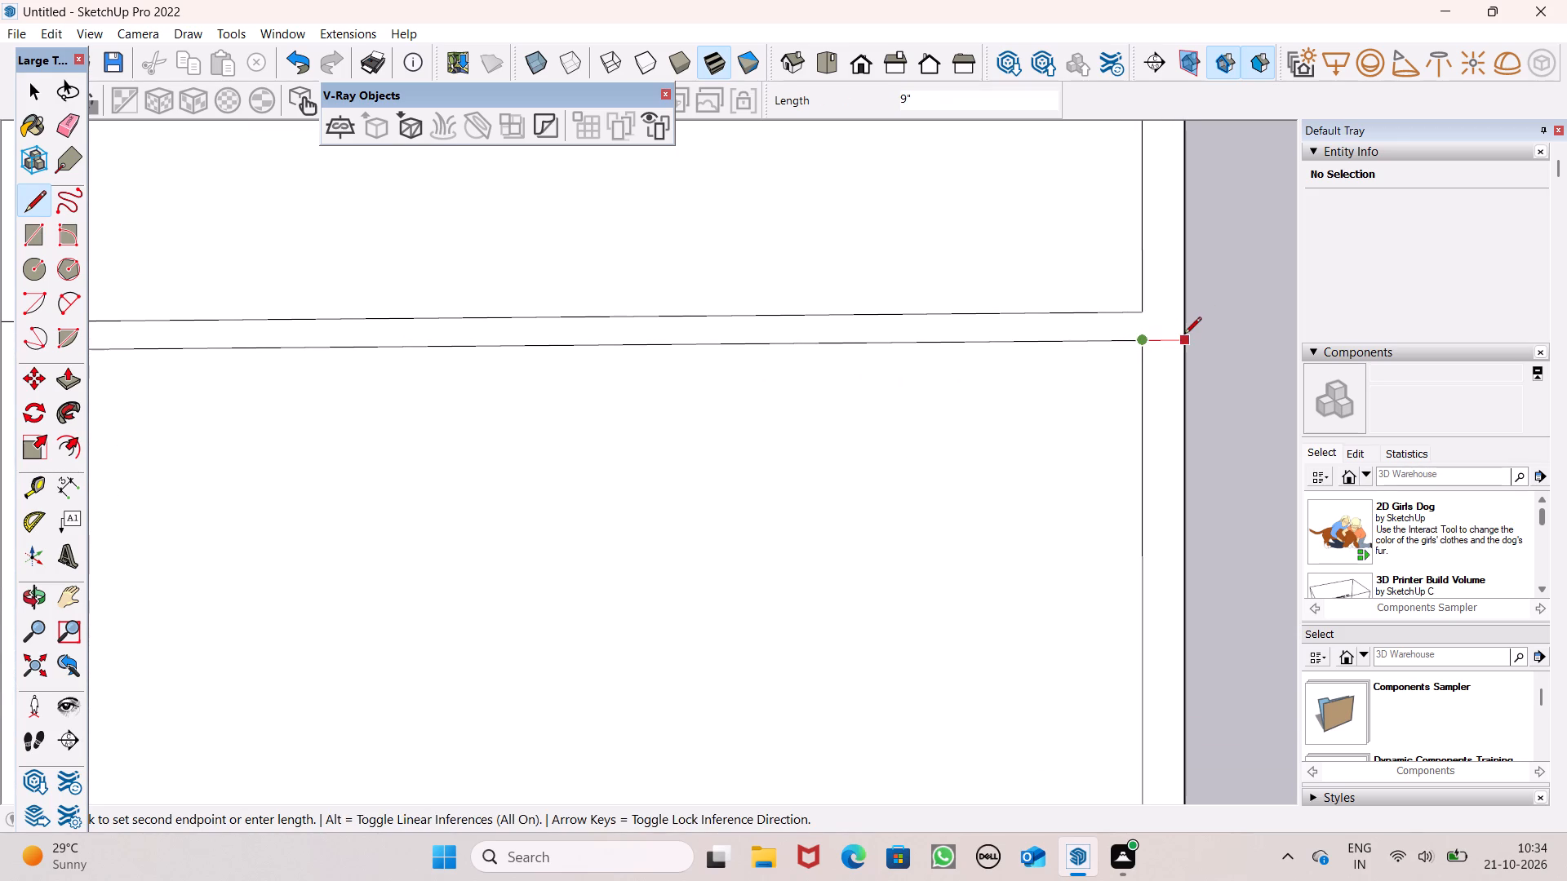
pyautogui.click(1184, 335)
pyautogui.press('space')
# Push/Pull the connected face of the rear outer walls, cross wall and two partitions up to a height of 10'.
pyautogui.scroll(-2, 1127, 287)
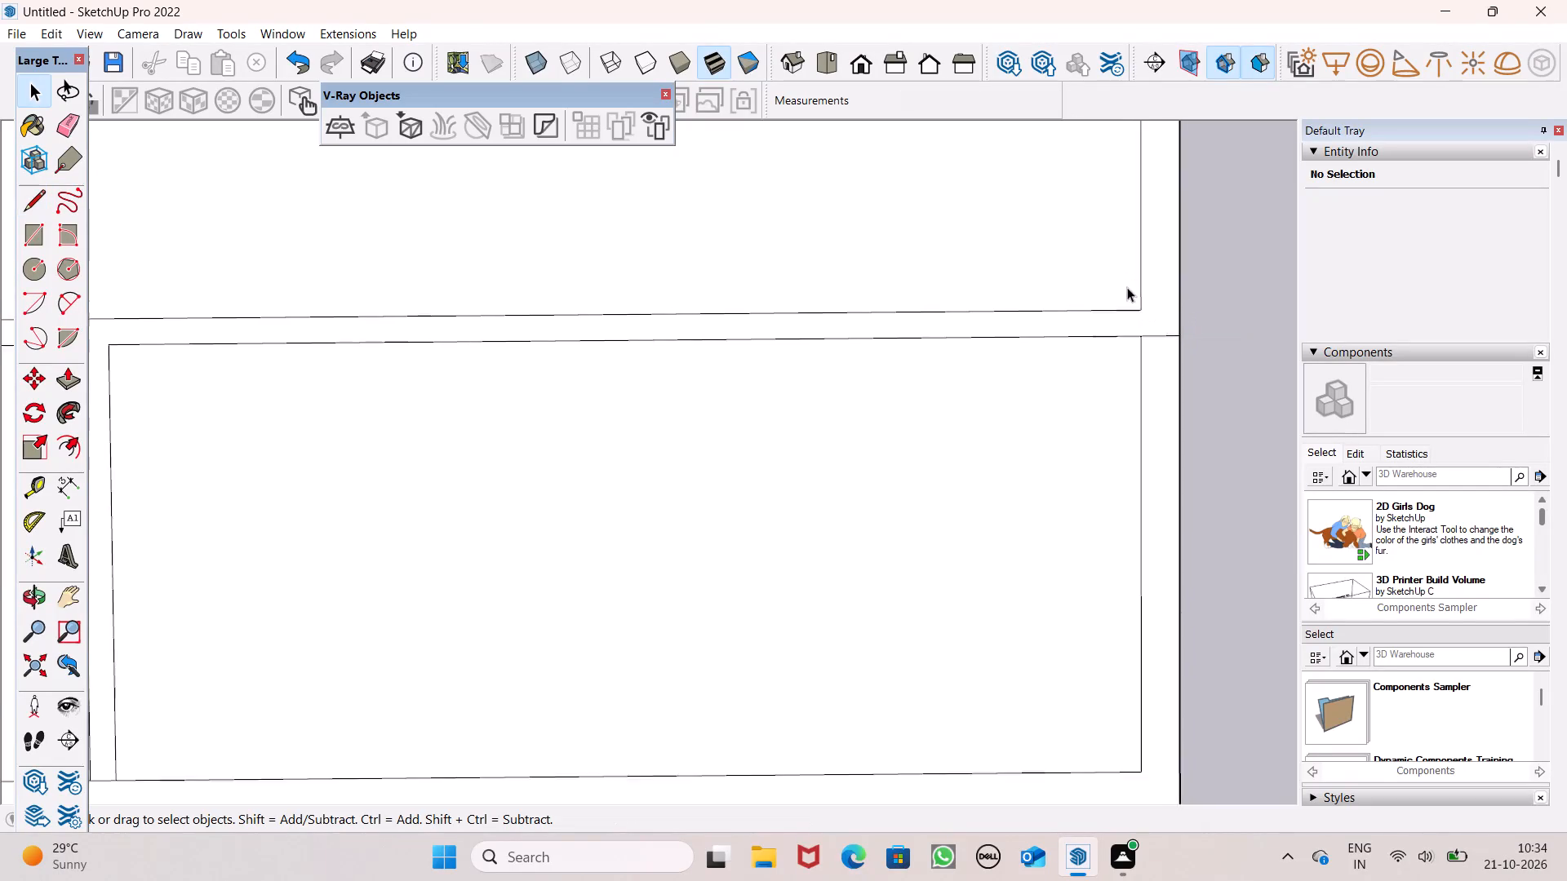
pyautogui.scroll(-5, 1127, 287)
pyautogui.scroll(-5, 1200, 282)
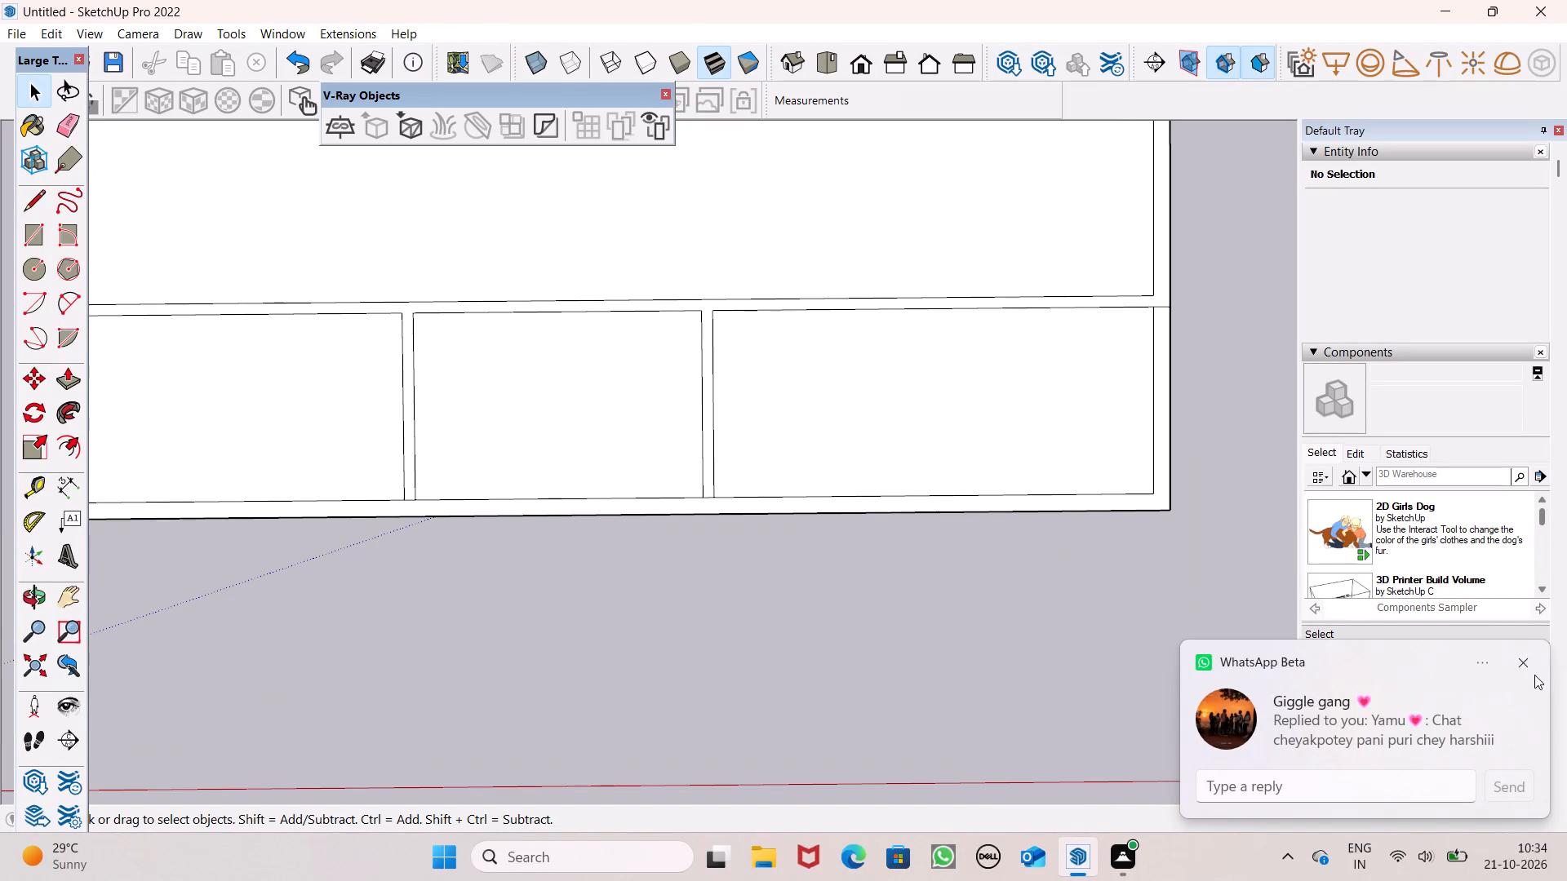
pyautogui.click(1522, 653)
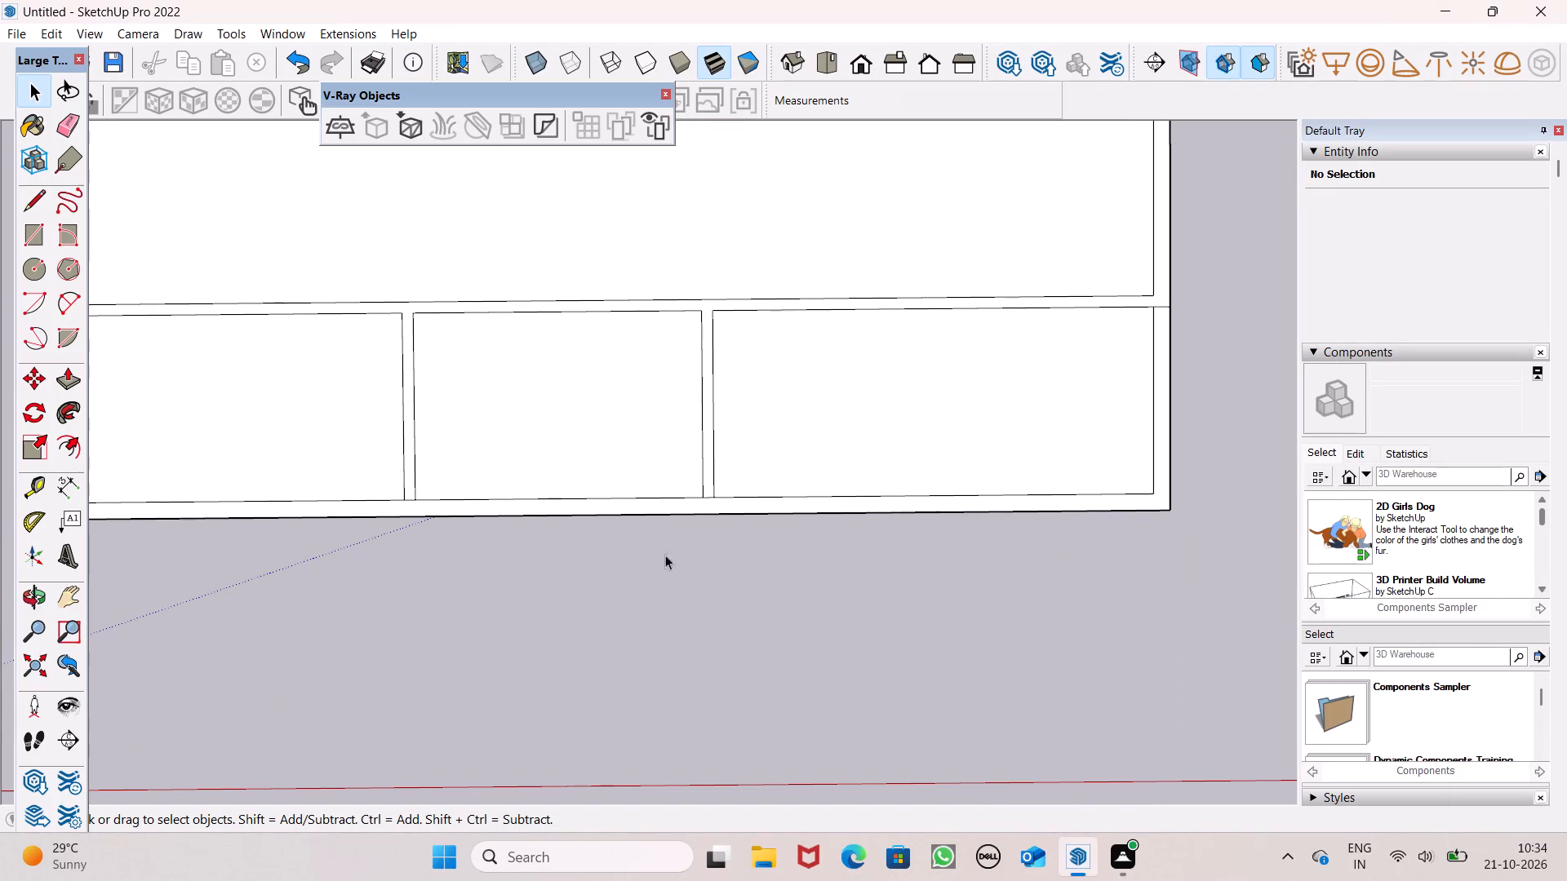
pyautogui.scroll(-3, 891, 519)
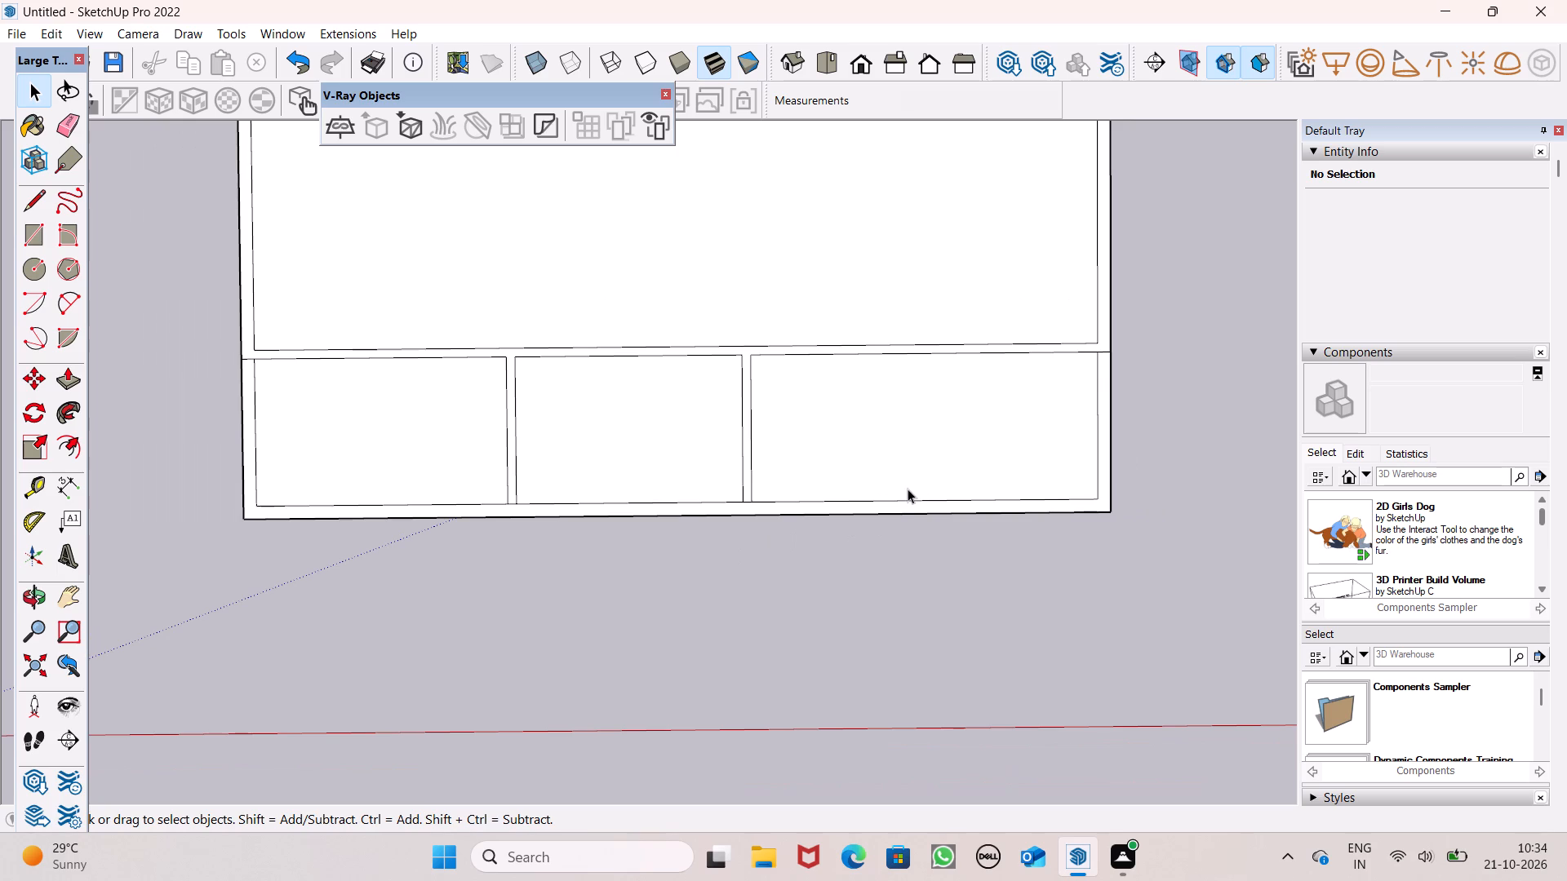
pyautogui.scroll(-2, 857, 454)
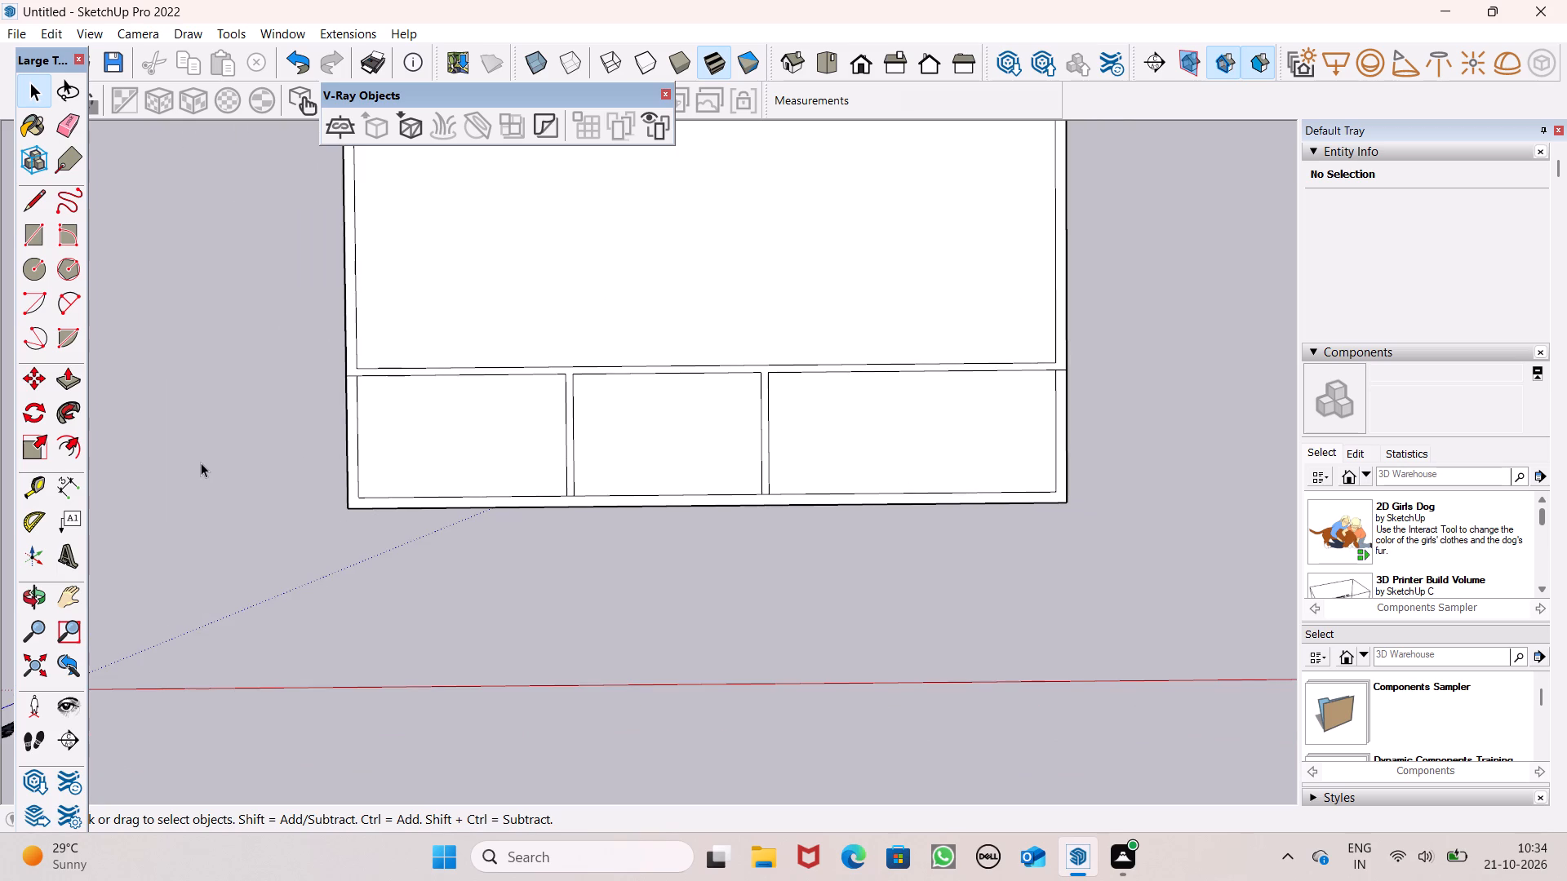
pyautogui.click(67, 383)
pyautogui.scroll(-4, 1046, 272)
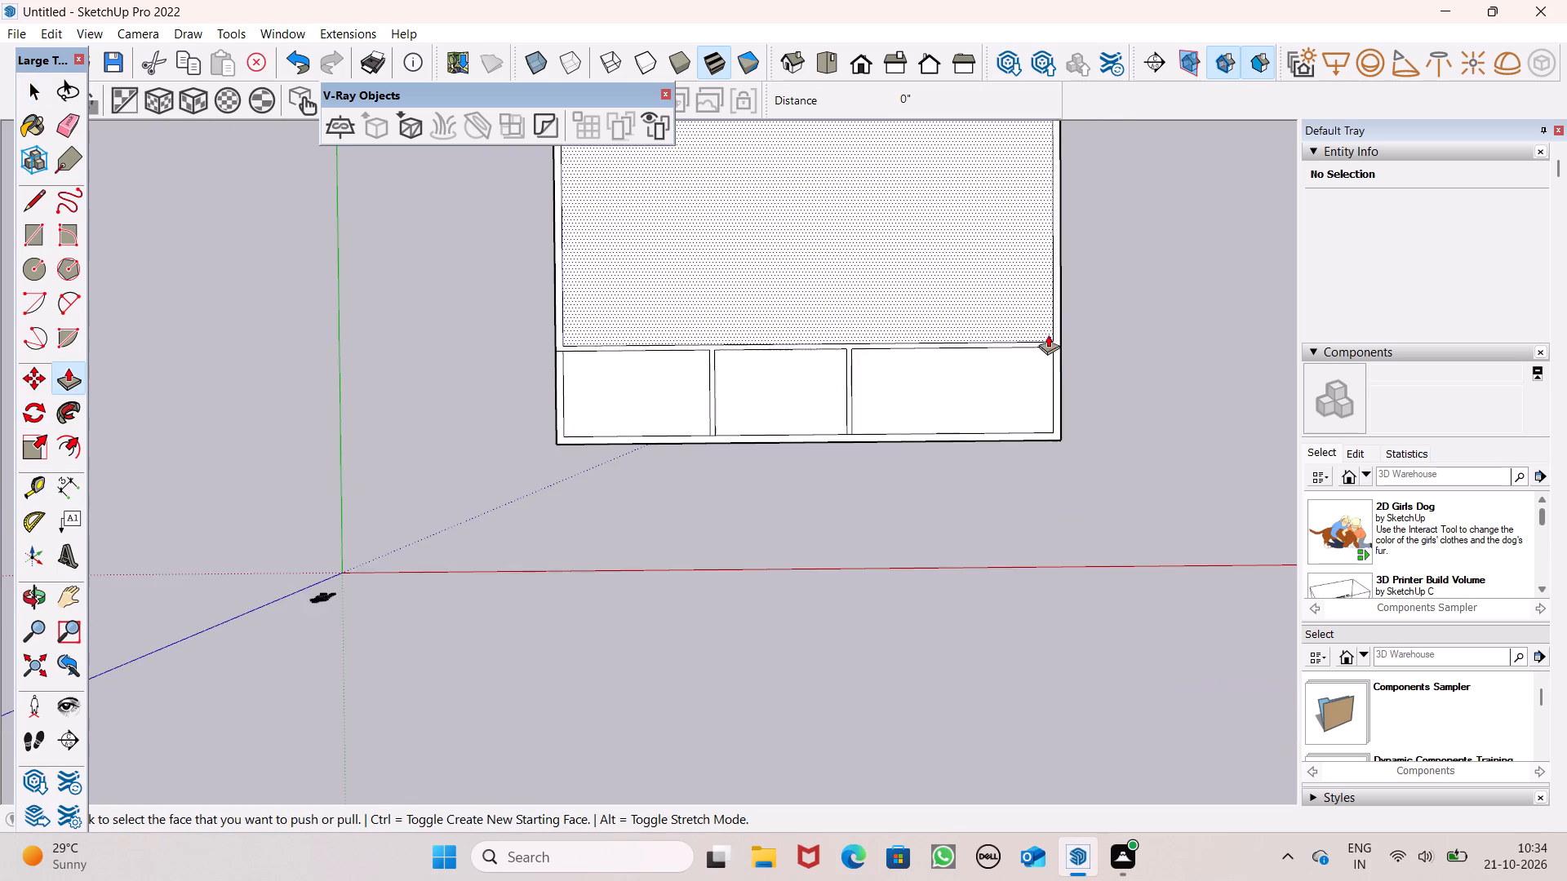
pyautogui.moveTo(692, 490); pyautogui.dragTo(669, 209, button='middle')
pyautogui.scroll(6, 619, 353)
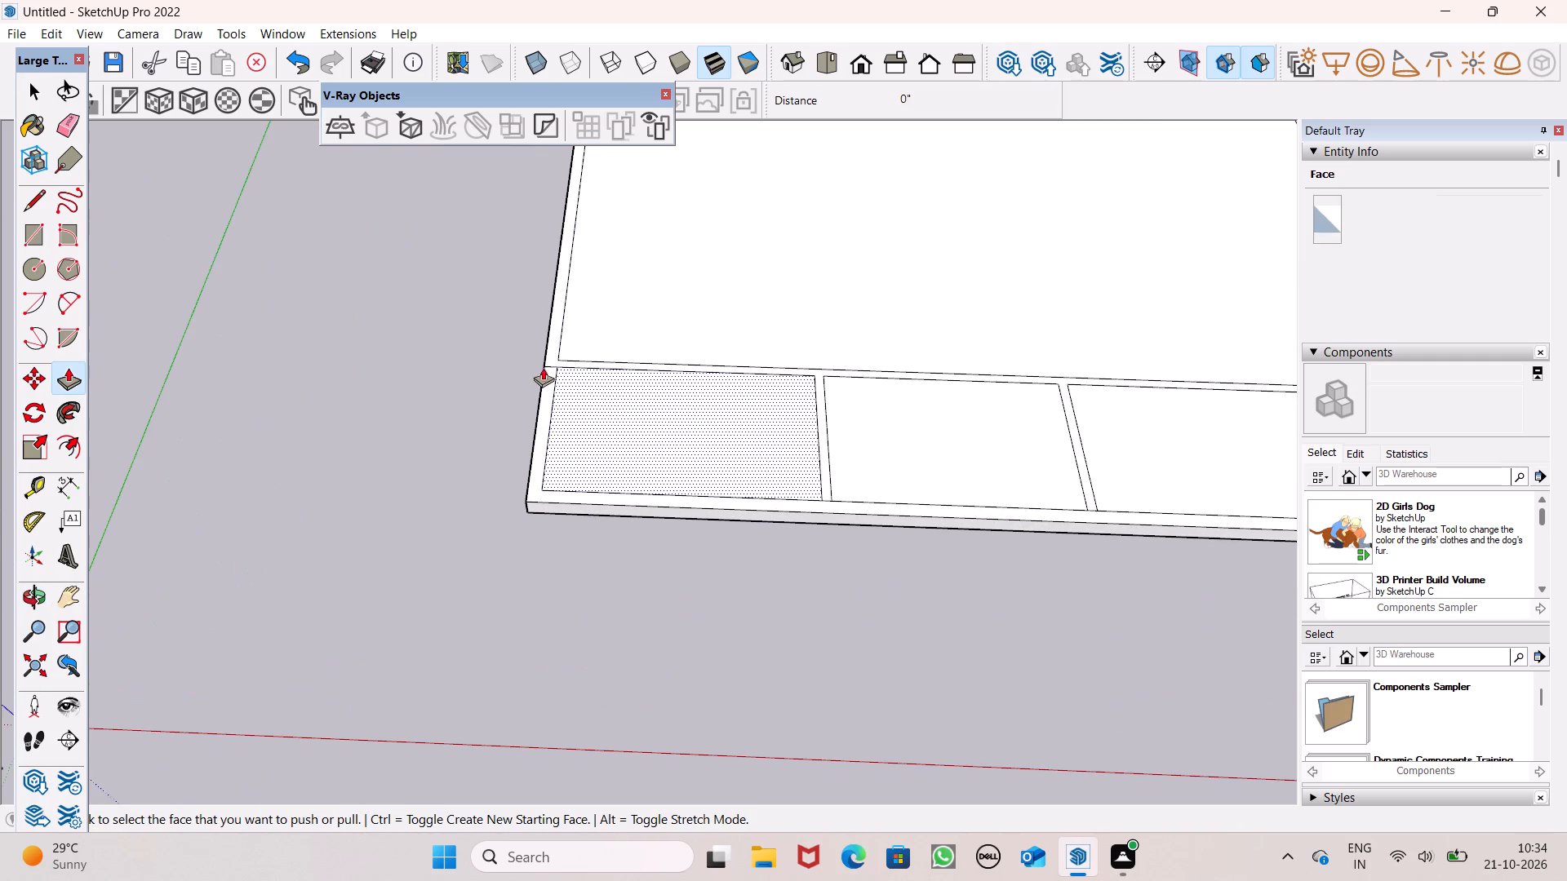
pyautogui.moveTo(548, 352); pyautogui.dragTo(557, 294)
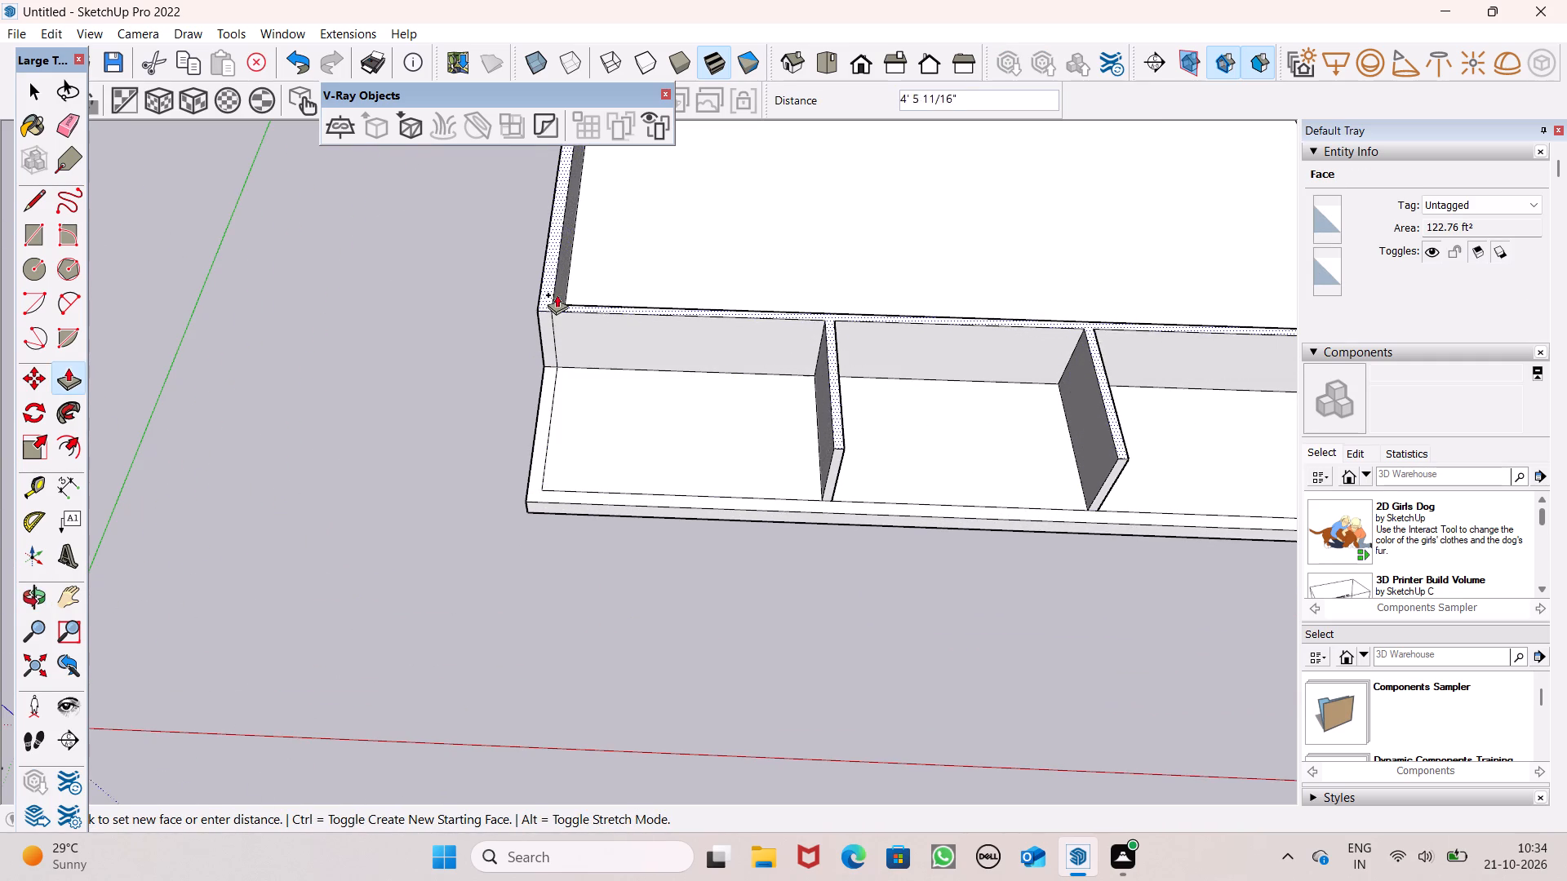
pyautogui.moveTo(557, 294); pyautogui.dragTo(555, 286)
pyautogui.write("10'")
pyautogui.press('Return')
pyautogui.scroll(-3, 624, 495)
pyautogui.press('space')
# Examine the raised walls and the open front bays from several angles.
pyautogui.moveTo(748, 607); pyautogui.dragTo(771, 563, button='middle')
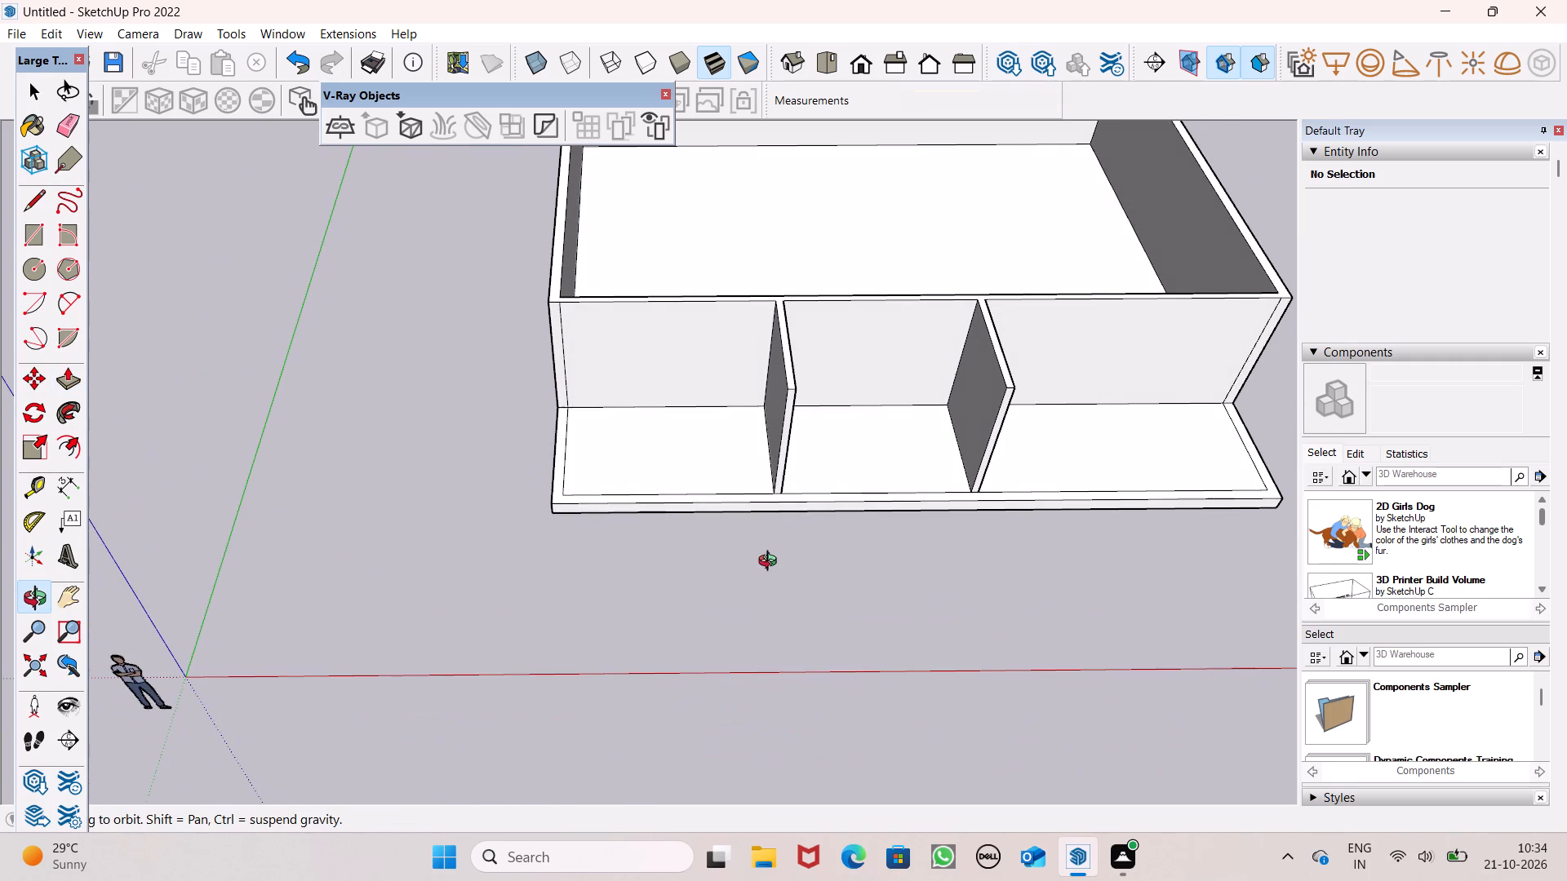
pyautogui.moveTo(771, 563); pyautogui.dragTo(770, 565, button='middle')
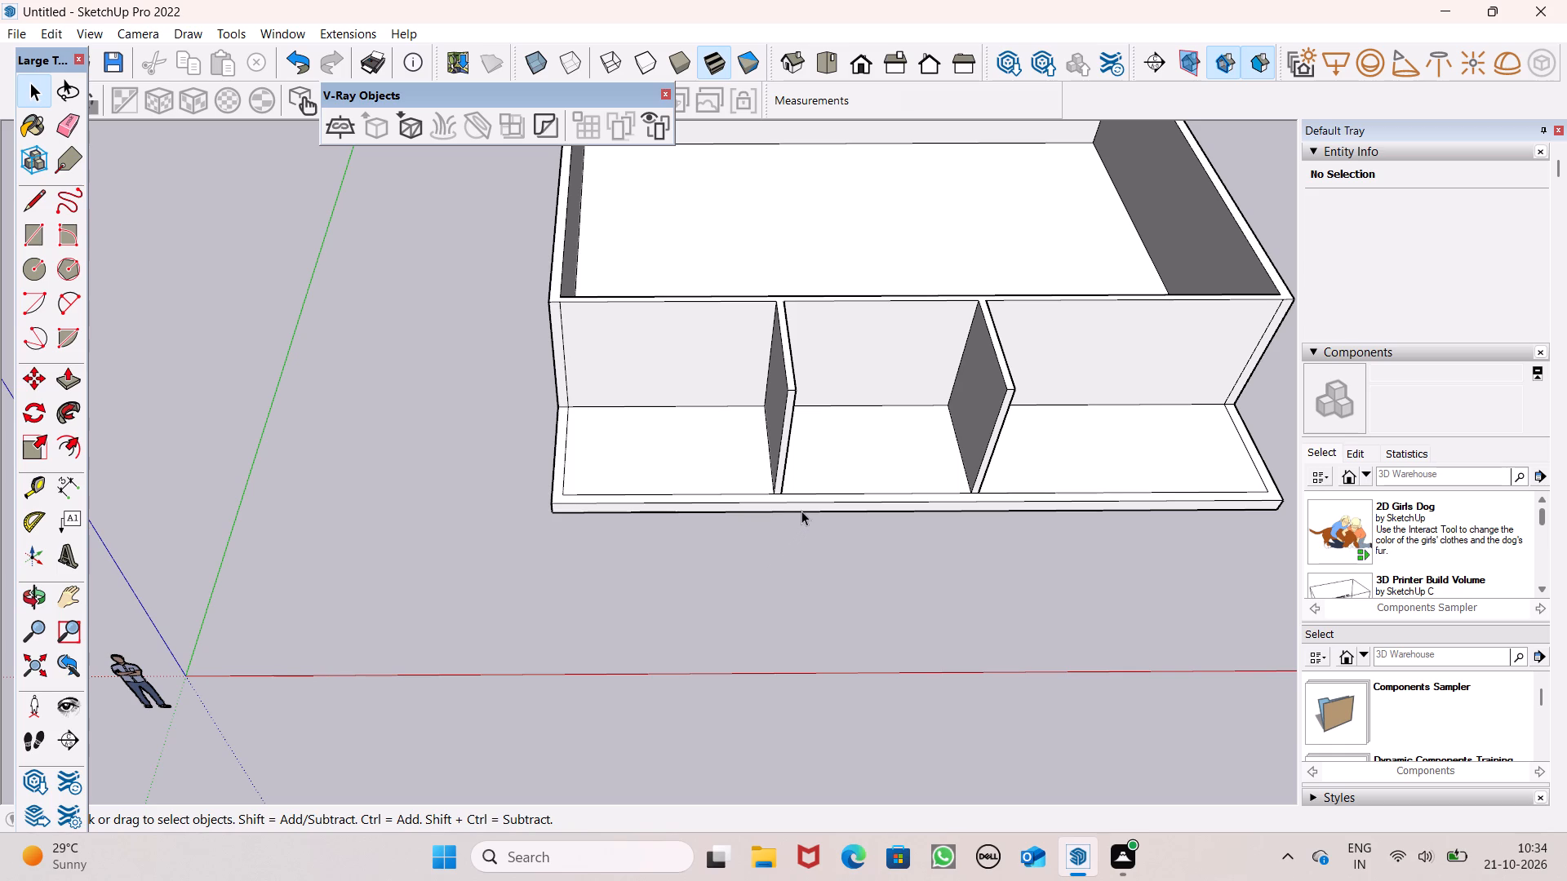
pyautogui.scroll(-2, 673, 490)
pyautogui.moveTo(984, 533); pyautogui.dragTo(1107, 369, button='middle')
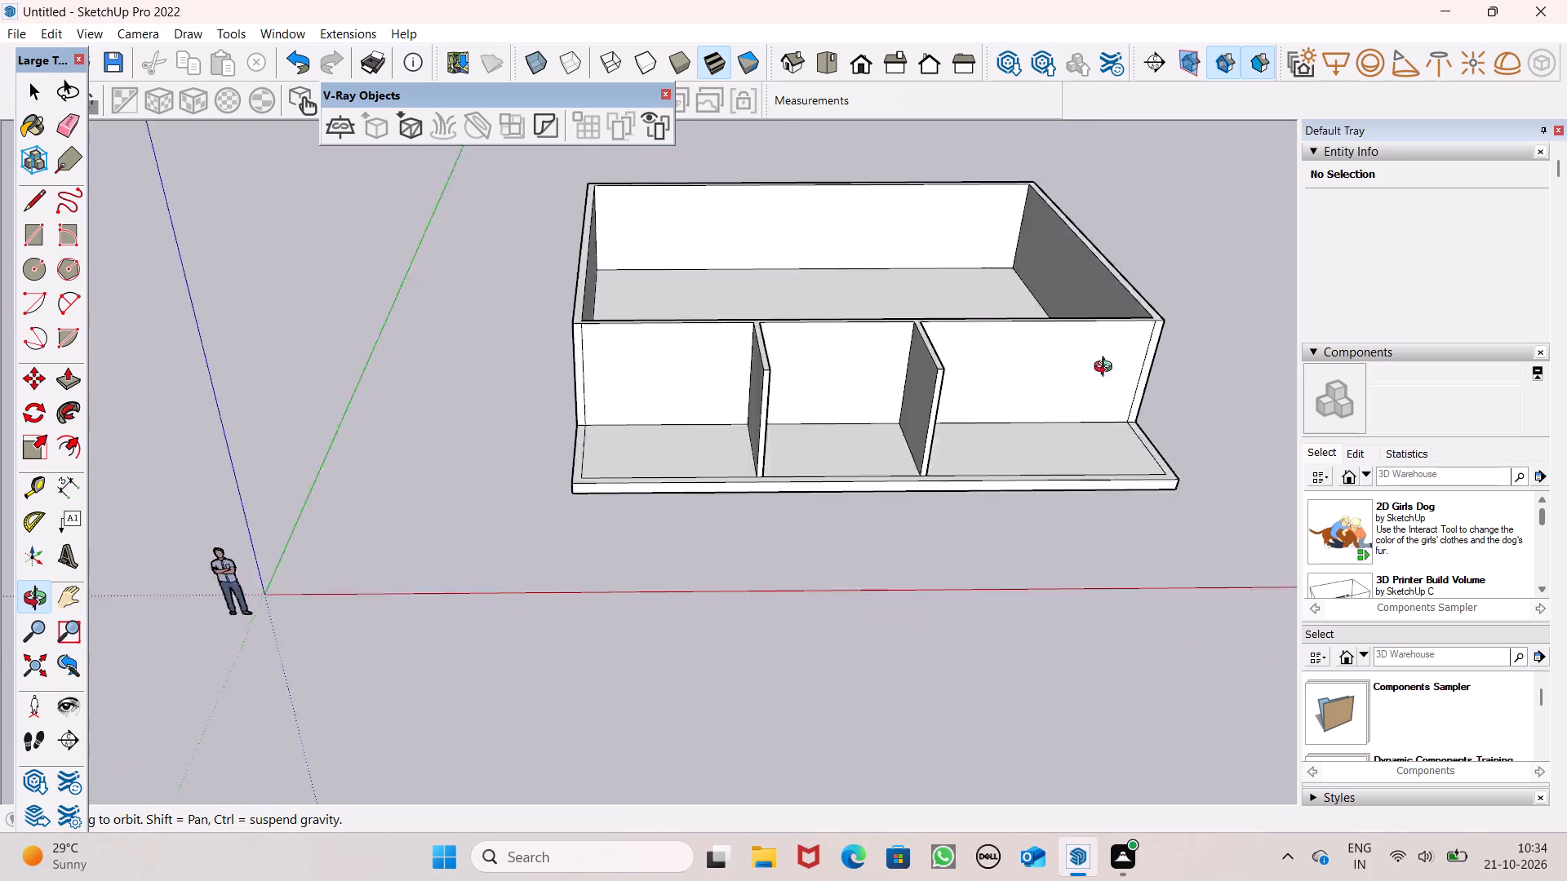
pyautogui.moveTo(1107, 369); pyautogui.dragTo(905, 352, button='middle')
pyautogui.scroll(2, 905, 374)
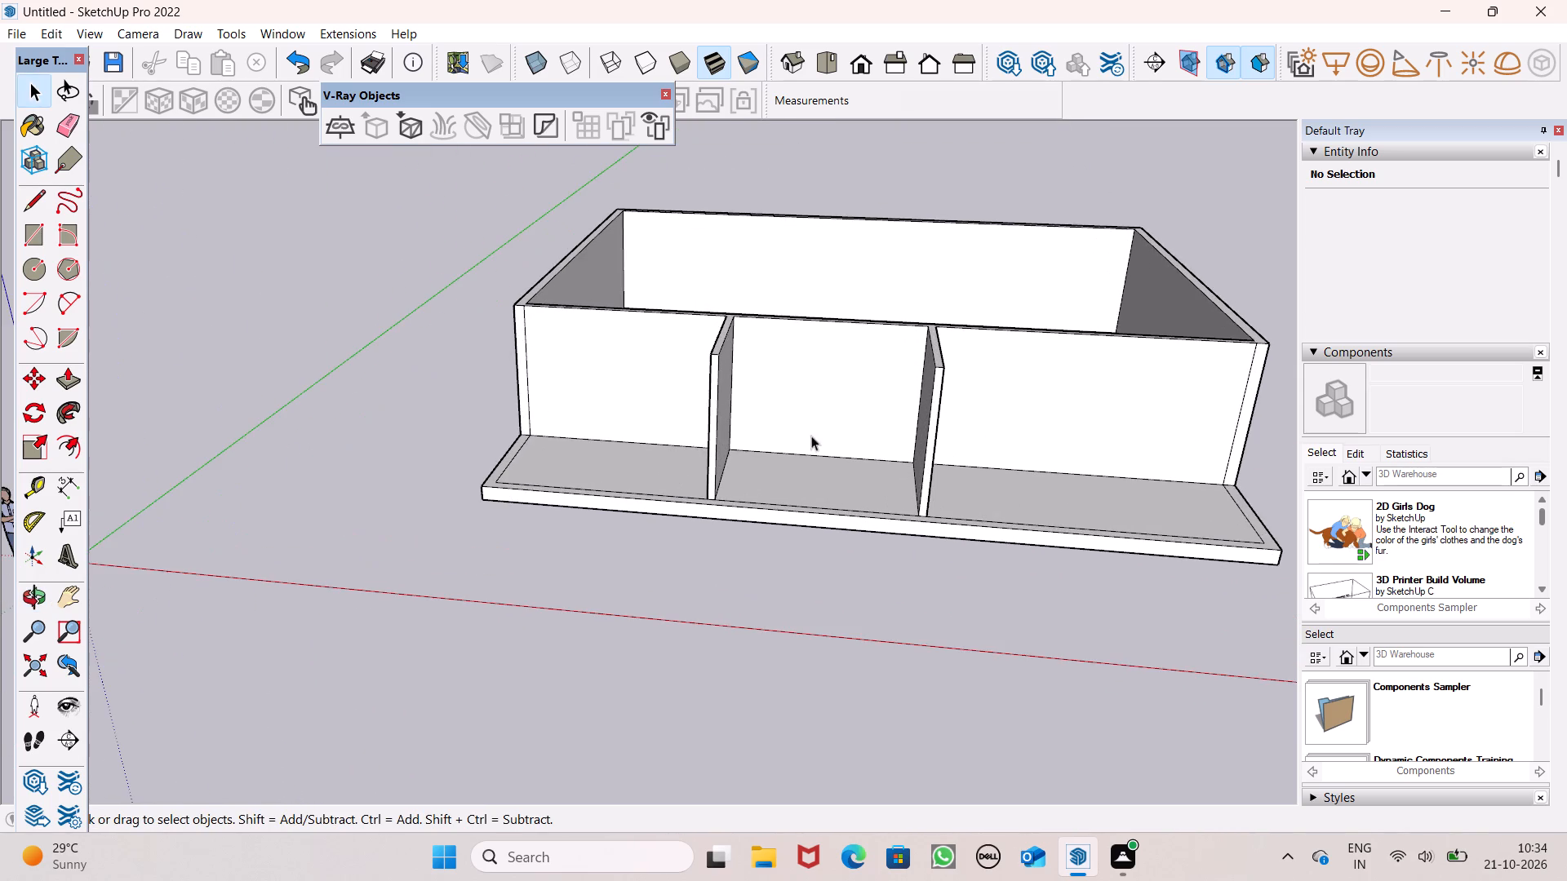
pyautogui.scroll(1, 810, 436)
pyautogui.moveTo(810, 436); pyautogui.dragTo(831, 616, button='middle')
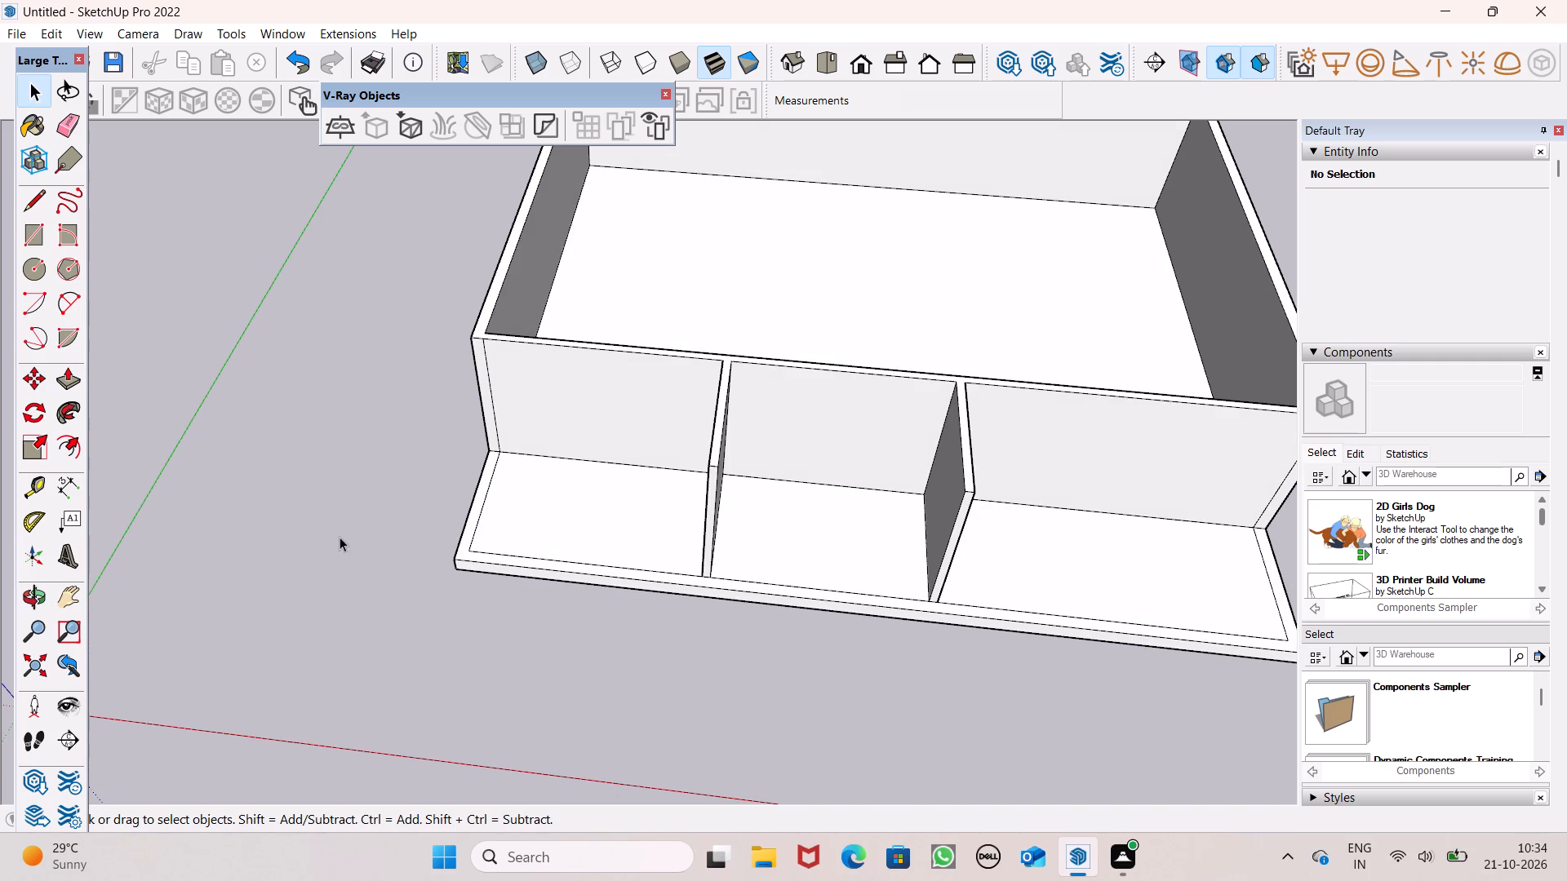
pyautogui.moveTo(376, 543); pyautogui.dragTo(446, 550, button='middle')
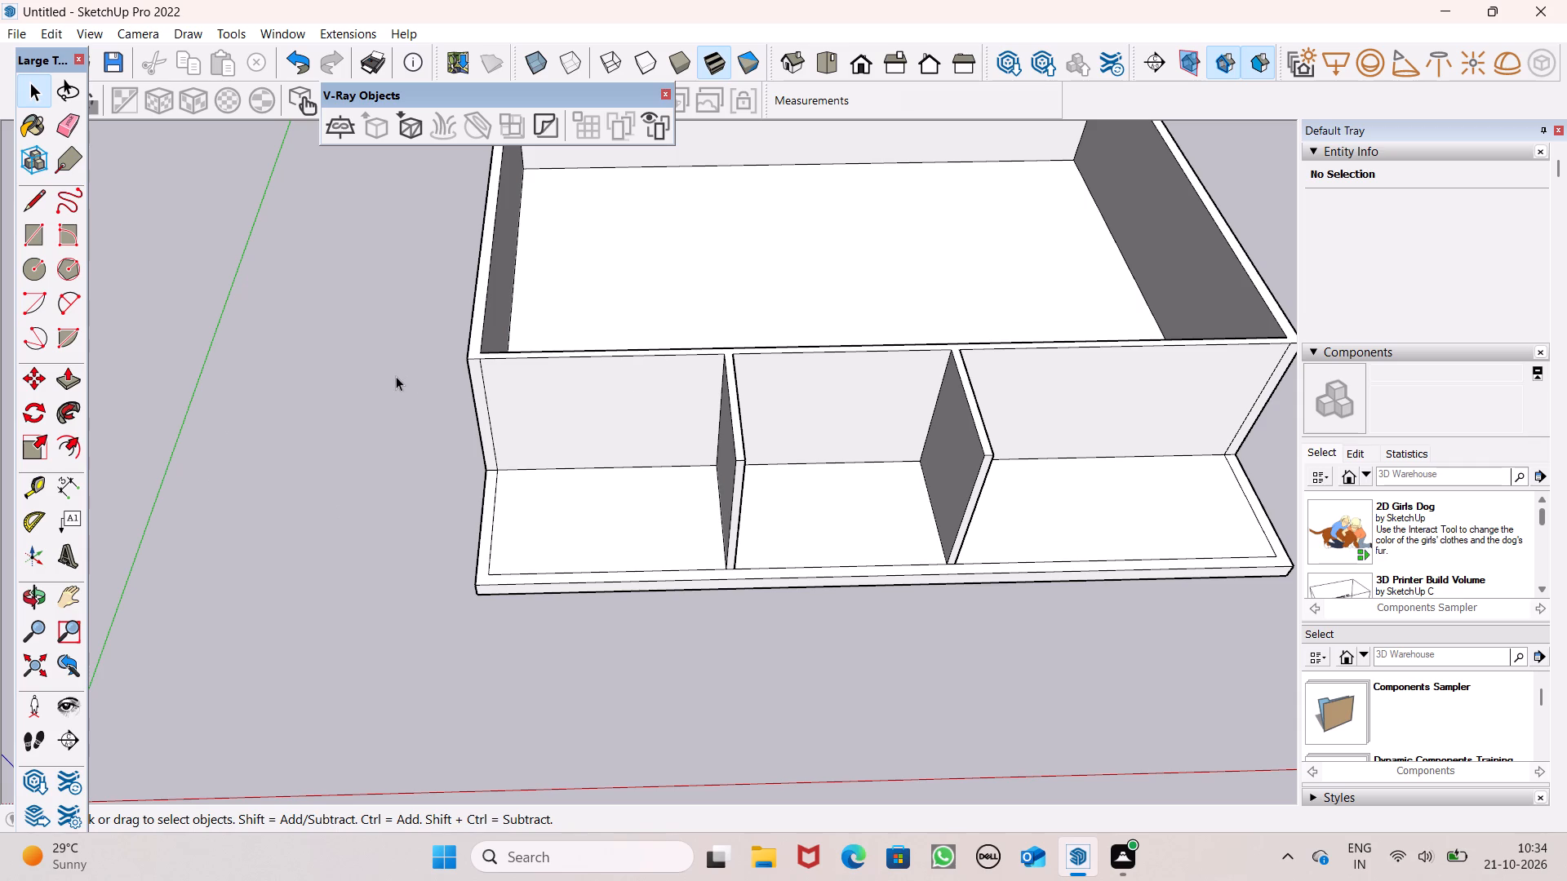
pyautogui.scroll(-1, 480, 400)
pyautogui.moveTo(607, 473); pyautogui.dragTo(548, 393, button='middle')
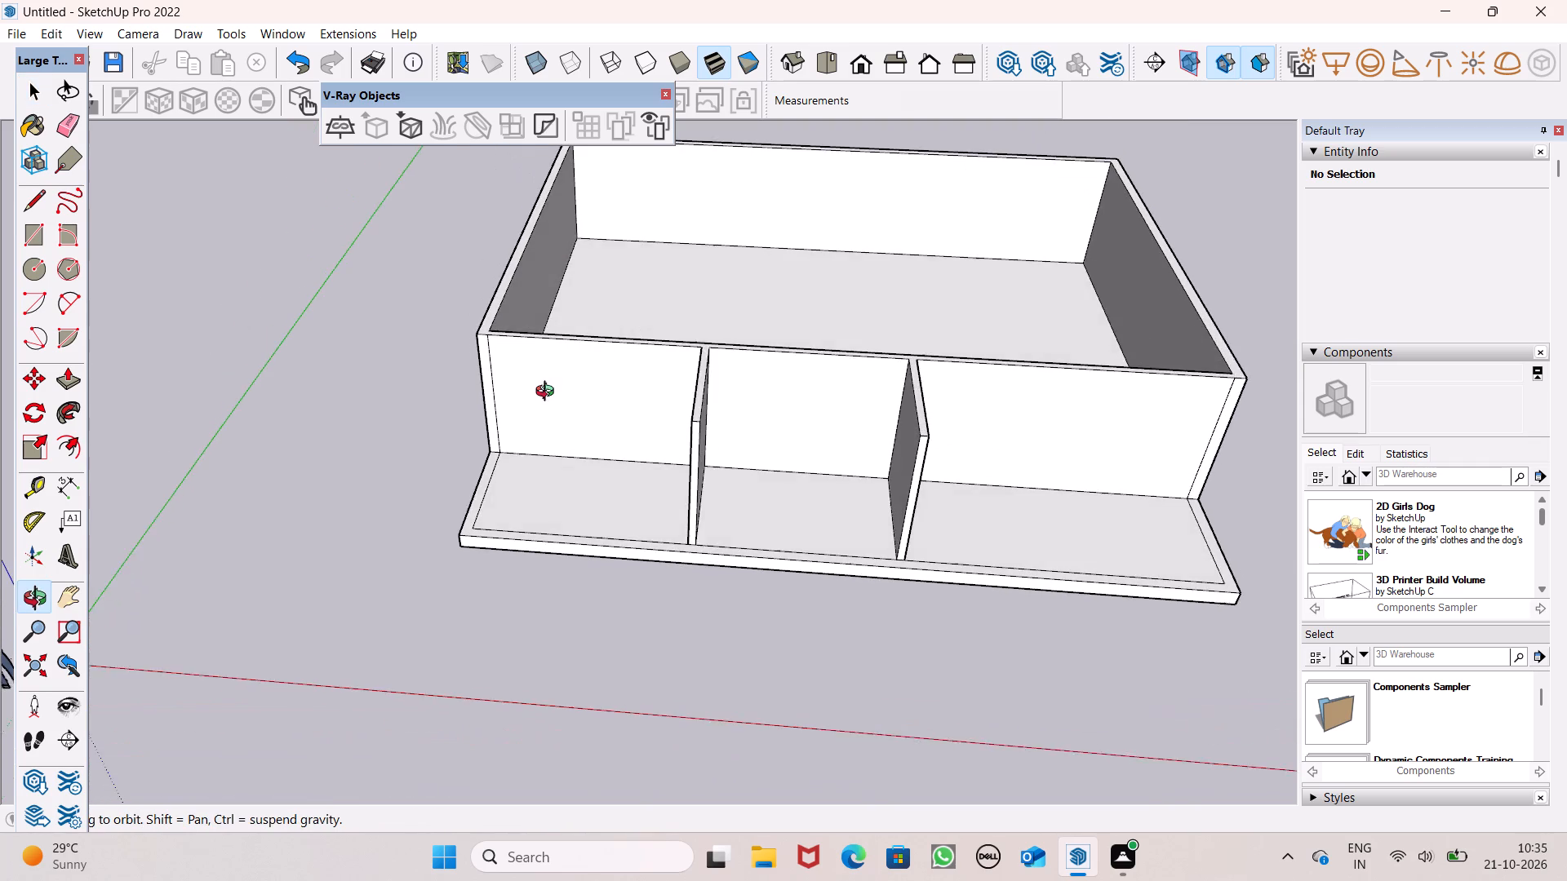
pyautogui.moveTo(548, 393); pyautogui.dragTo(568, 386, button='middle')
pyautogui.scroll(1, 593, 430)
pyautogui.moveTo(593, 430); pyautogui.dragTo(588, 462, button='middle')
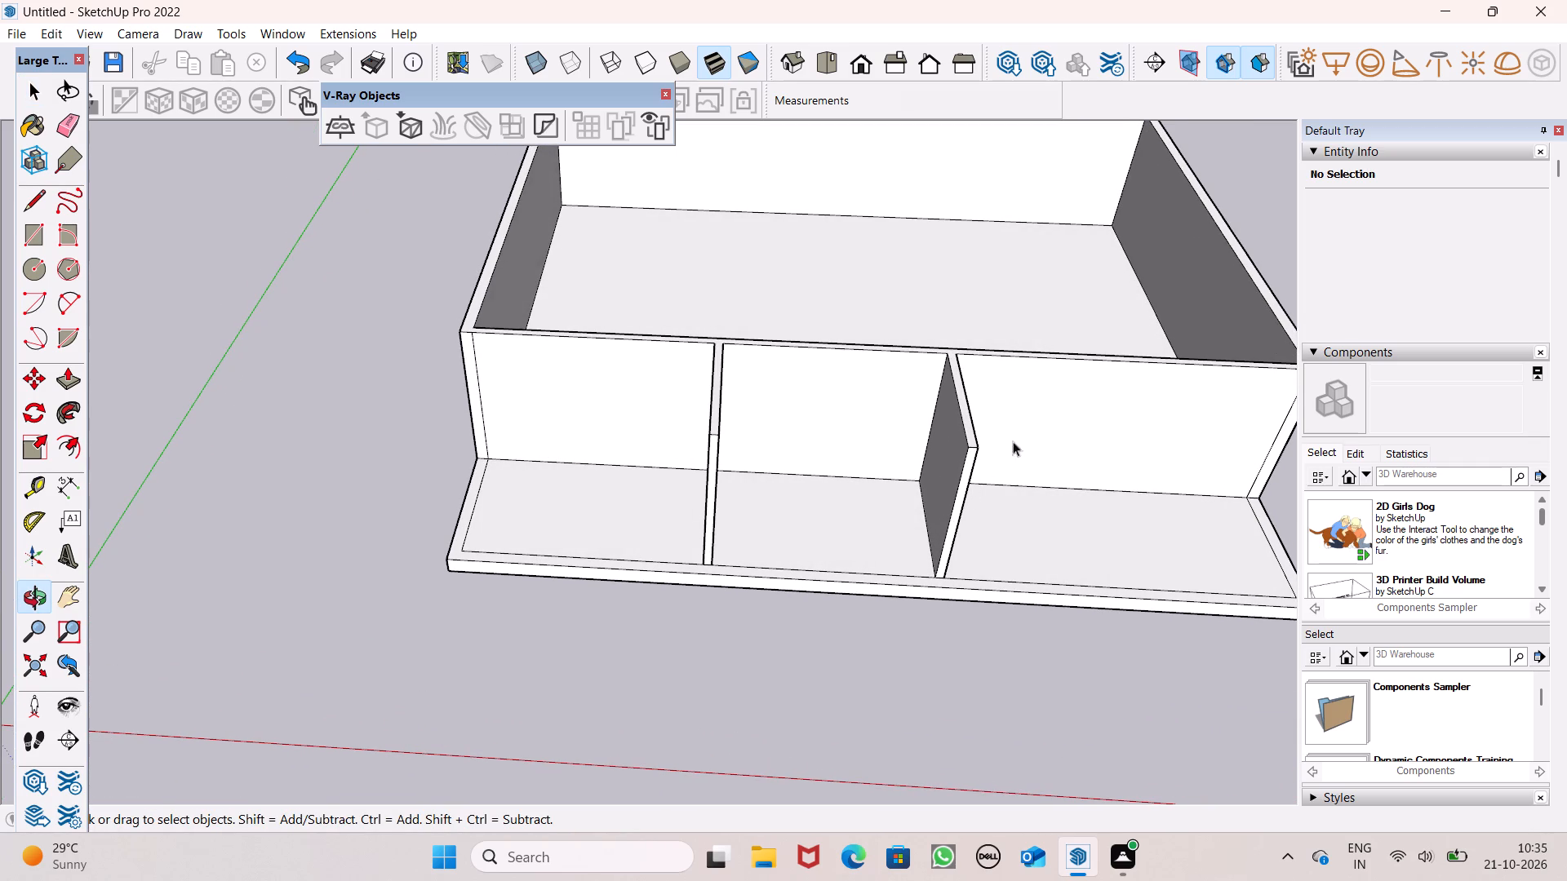
pyautogui.scroll(-2, 769, 502)
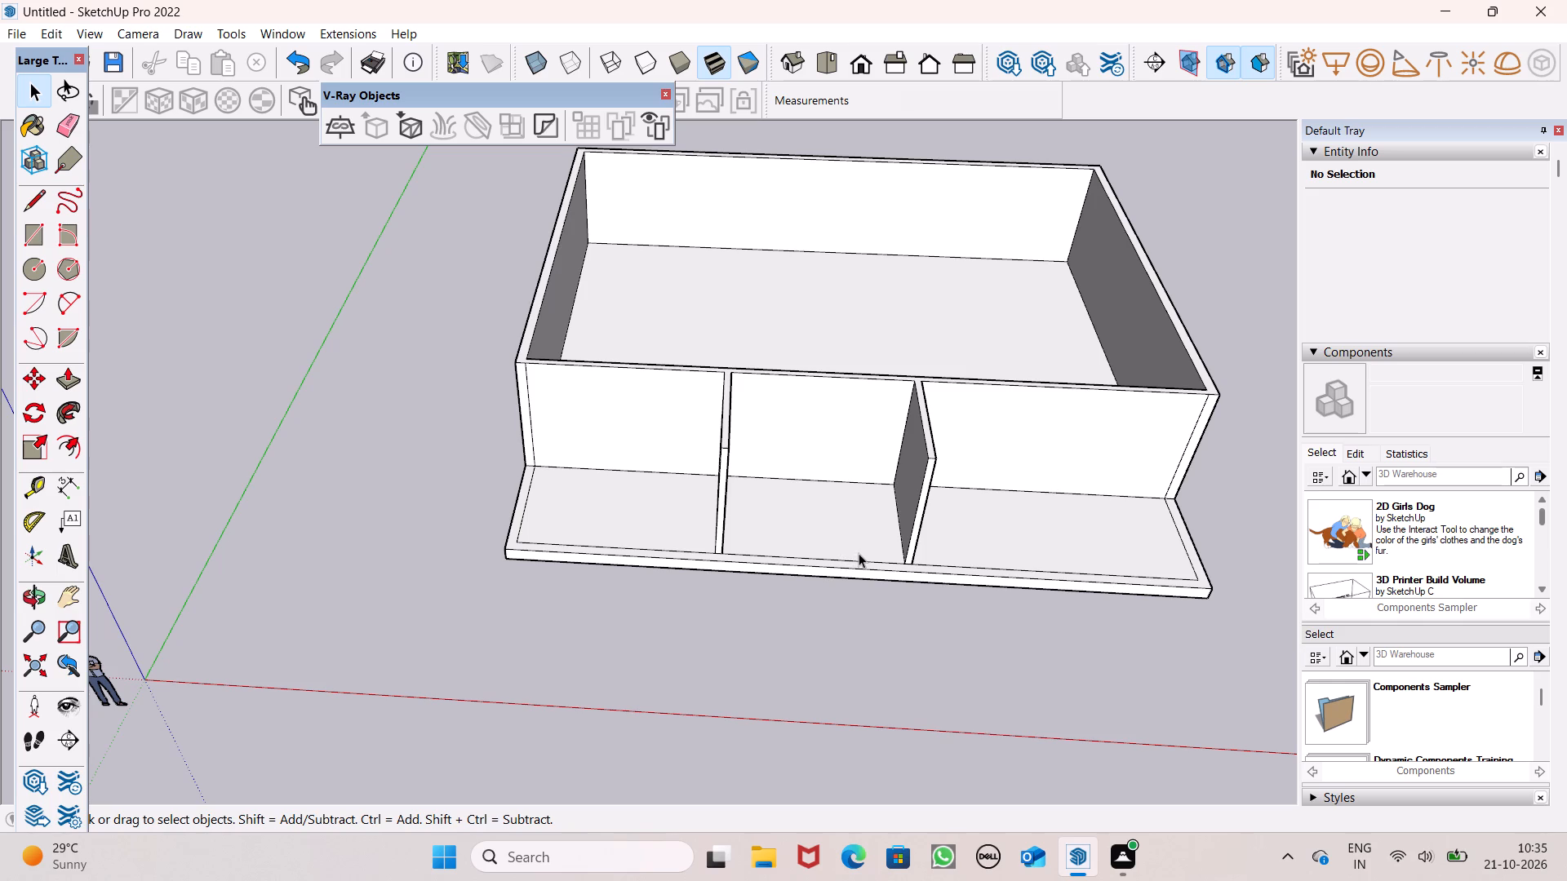
pyautogui.moveTo(815, 533); pyautogui.dragTo(856, 408, button='middle')
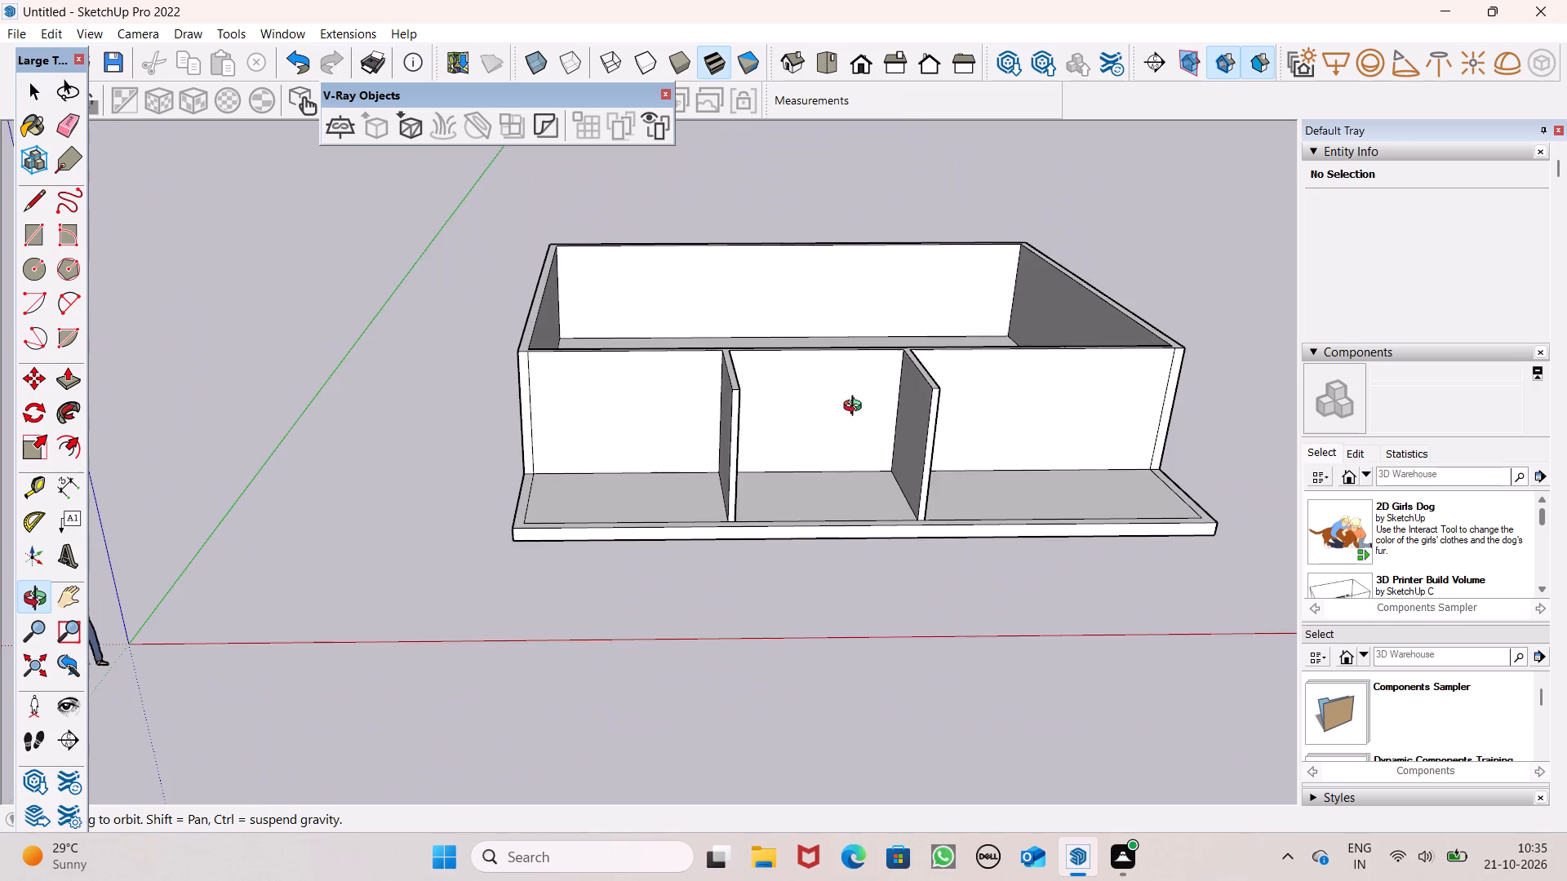
pyautogui.moveTo(856, 408); pyautogui.dragTo(869, 427, button='middle')
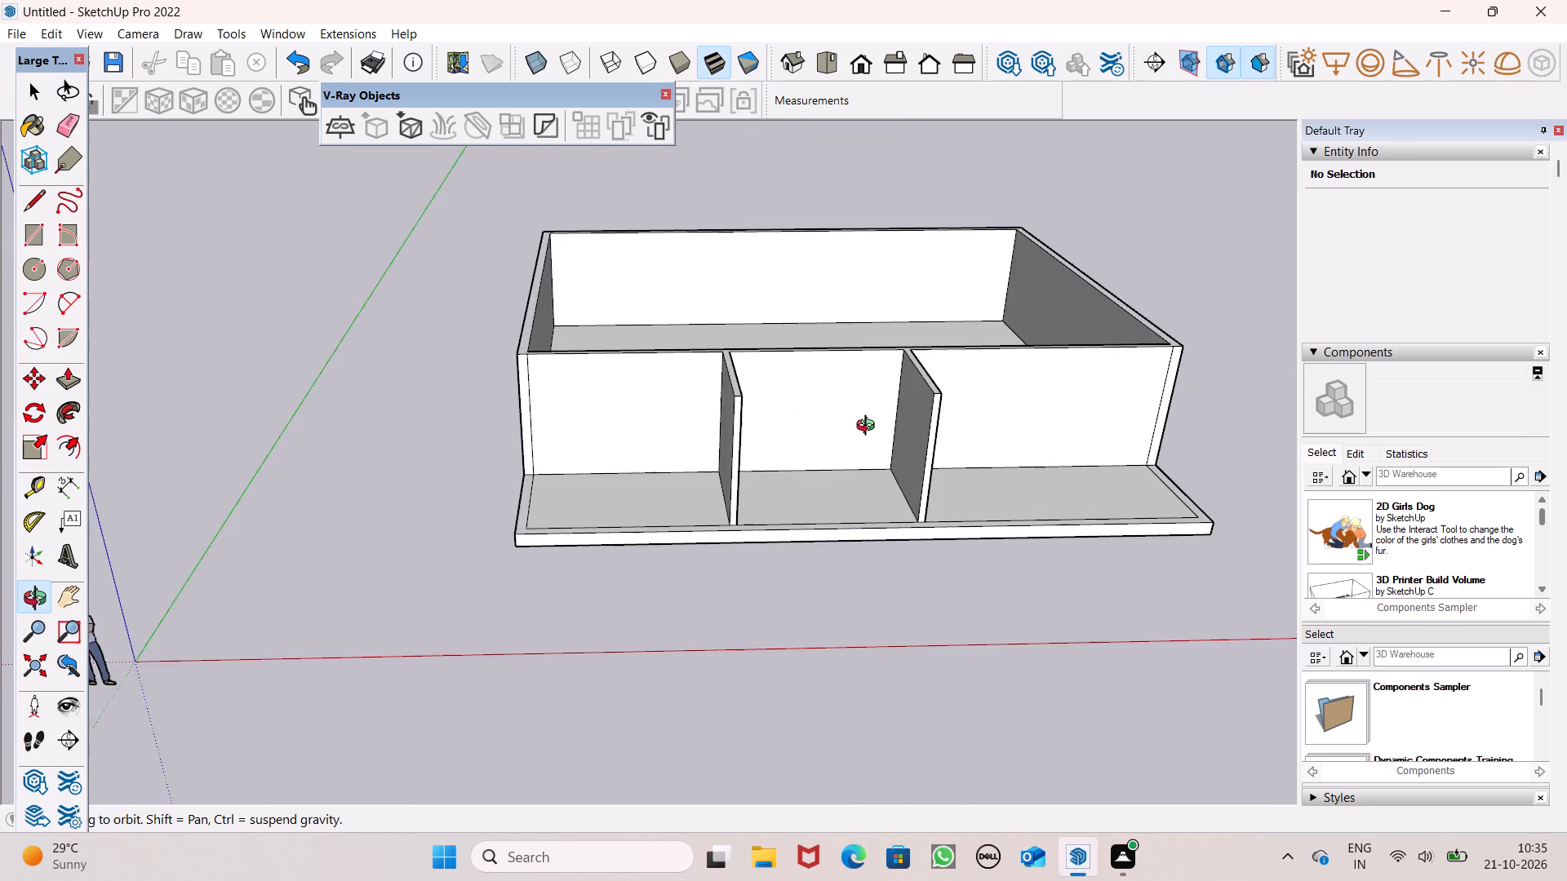
pyautogui.moveTo(869, 427); pyautogui.dragTo(852, 555, button='middle')
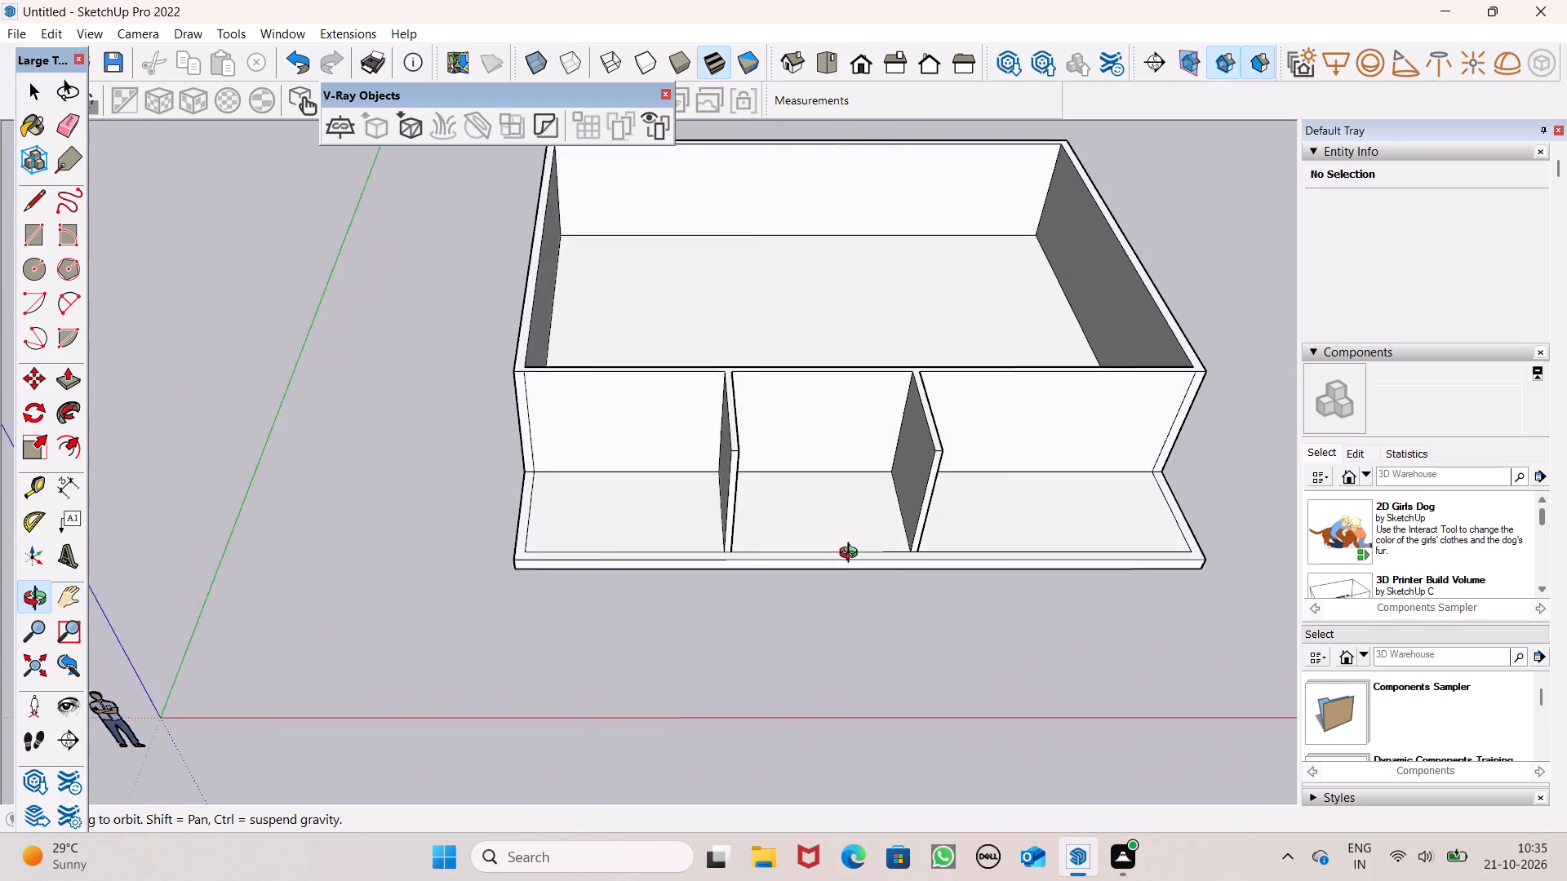
pyautogui.moveTo(852, 555); pyautogui.dragTo(685, 618, button='middle')
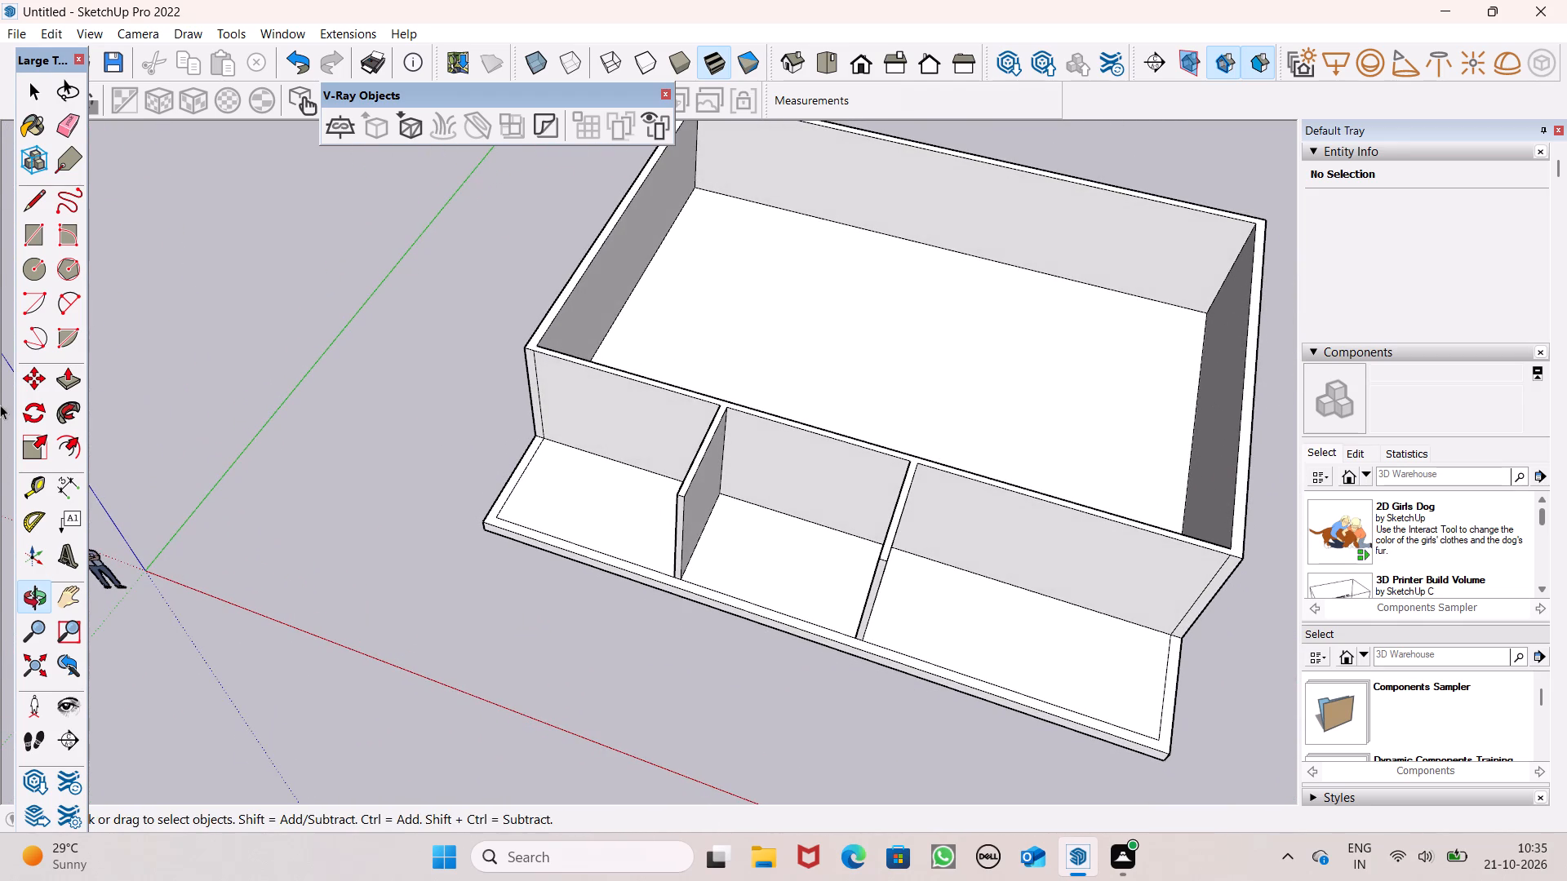
# Push/Pull the left partition's front end back towards the cross wall by about 4' 3".
pyautogui.click(63, 383)
pyautogui.scroll(3, 756, 631)
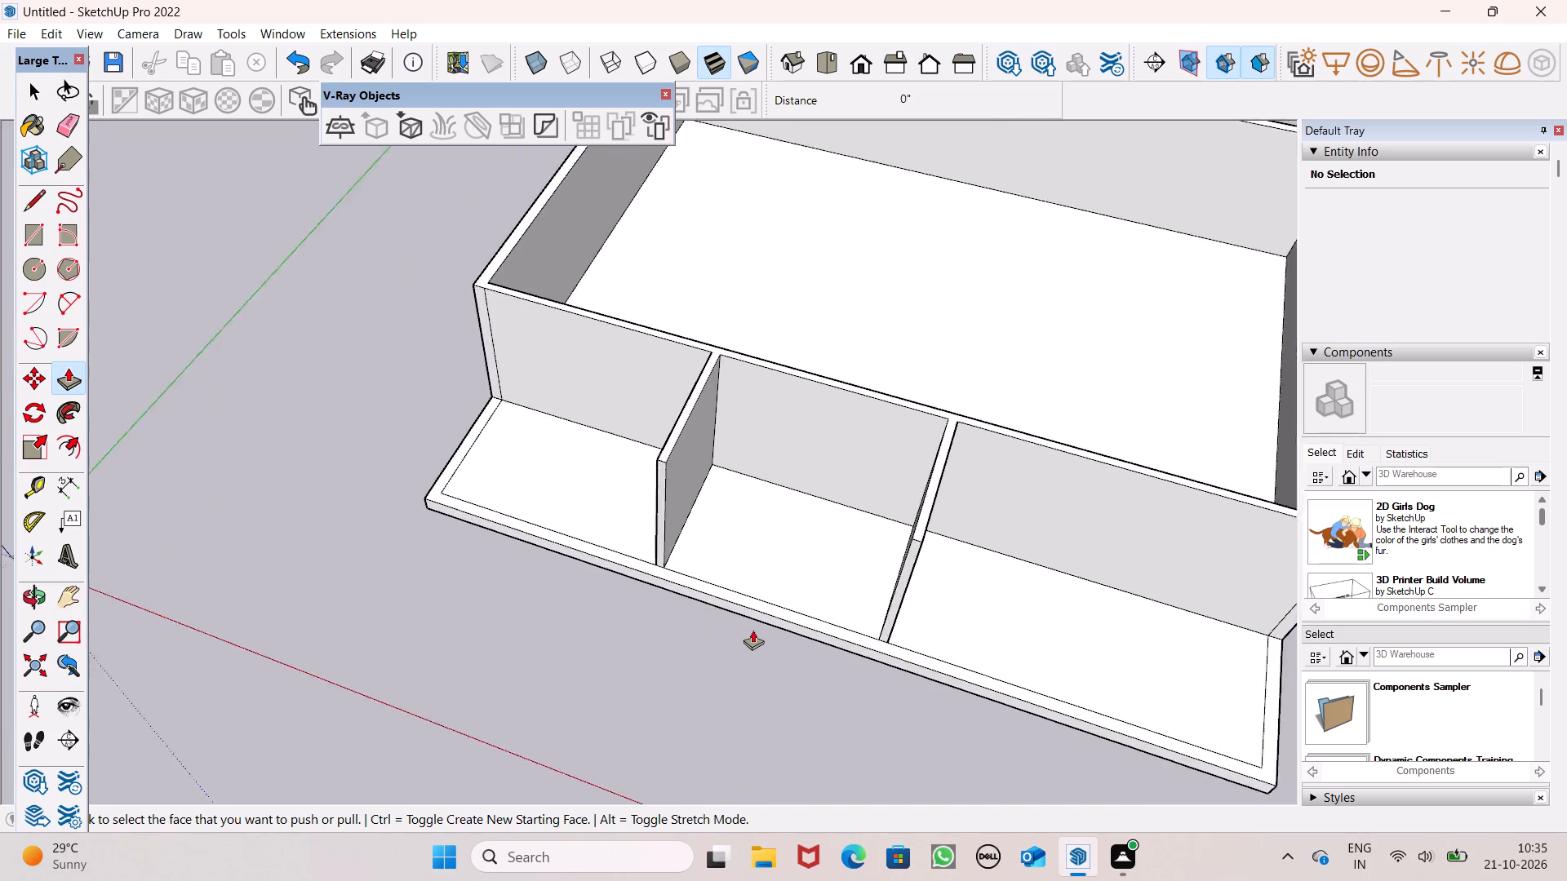
pyautogui.scroll(2, 752, 630)
pyautogui.scroll(-3, 668, 559)
pyautogui.scroll(4, 630, 443)
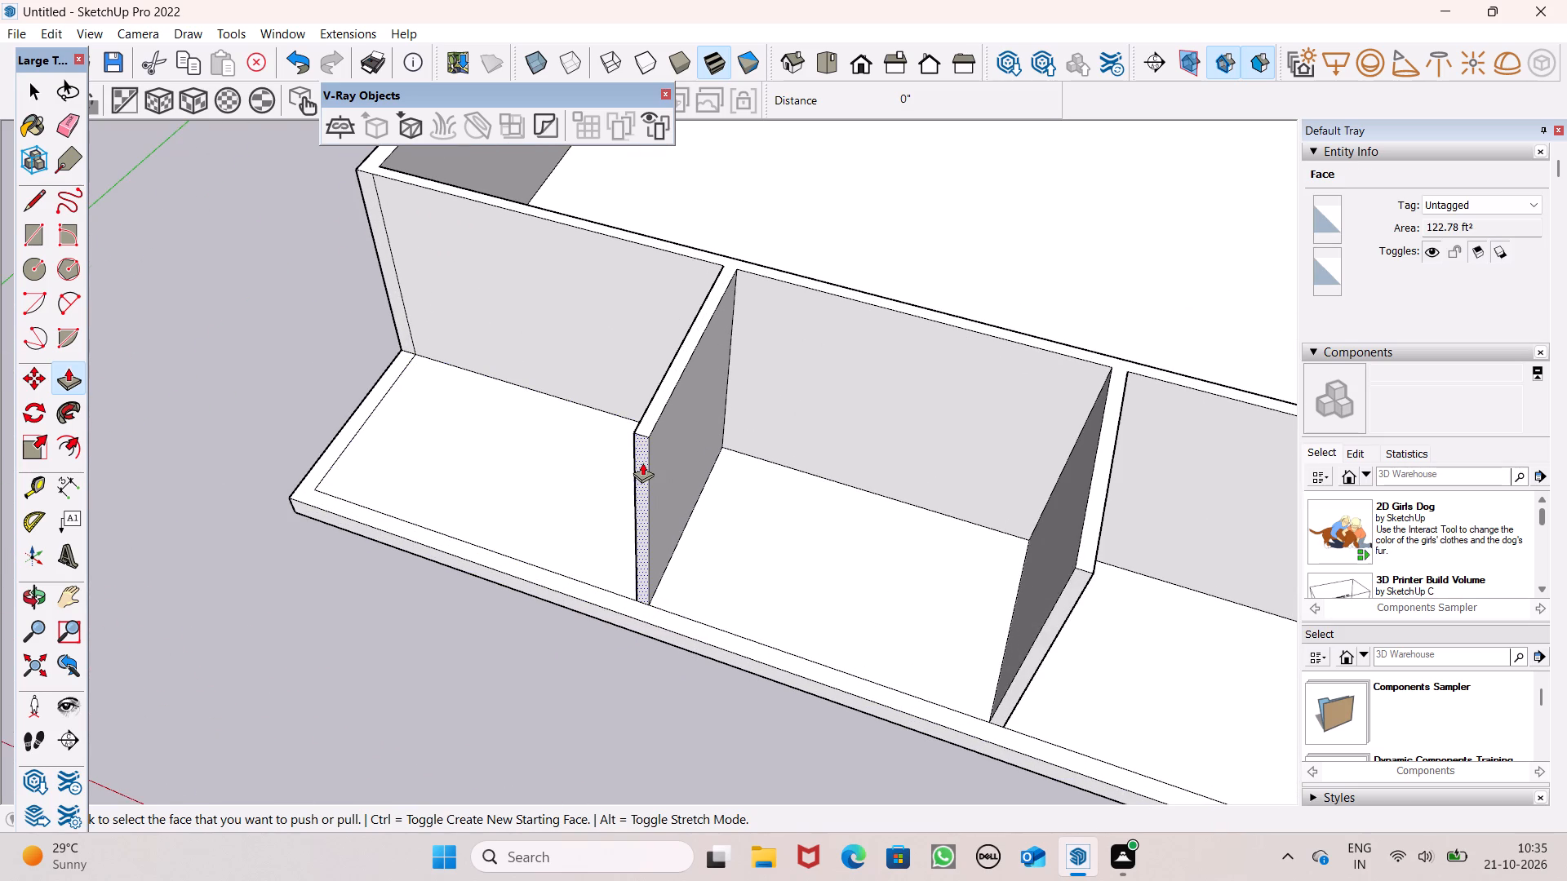
pyautogui.moveTo(641, 467); pyautogui.dragTo(706, 379)
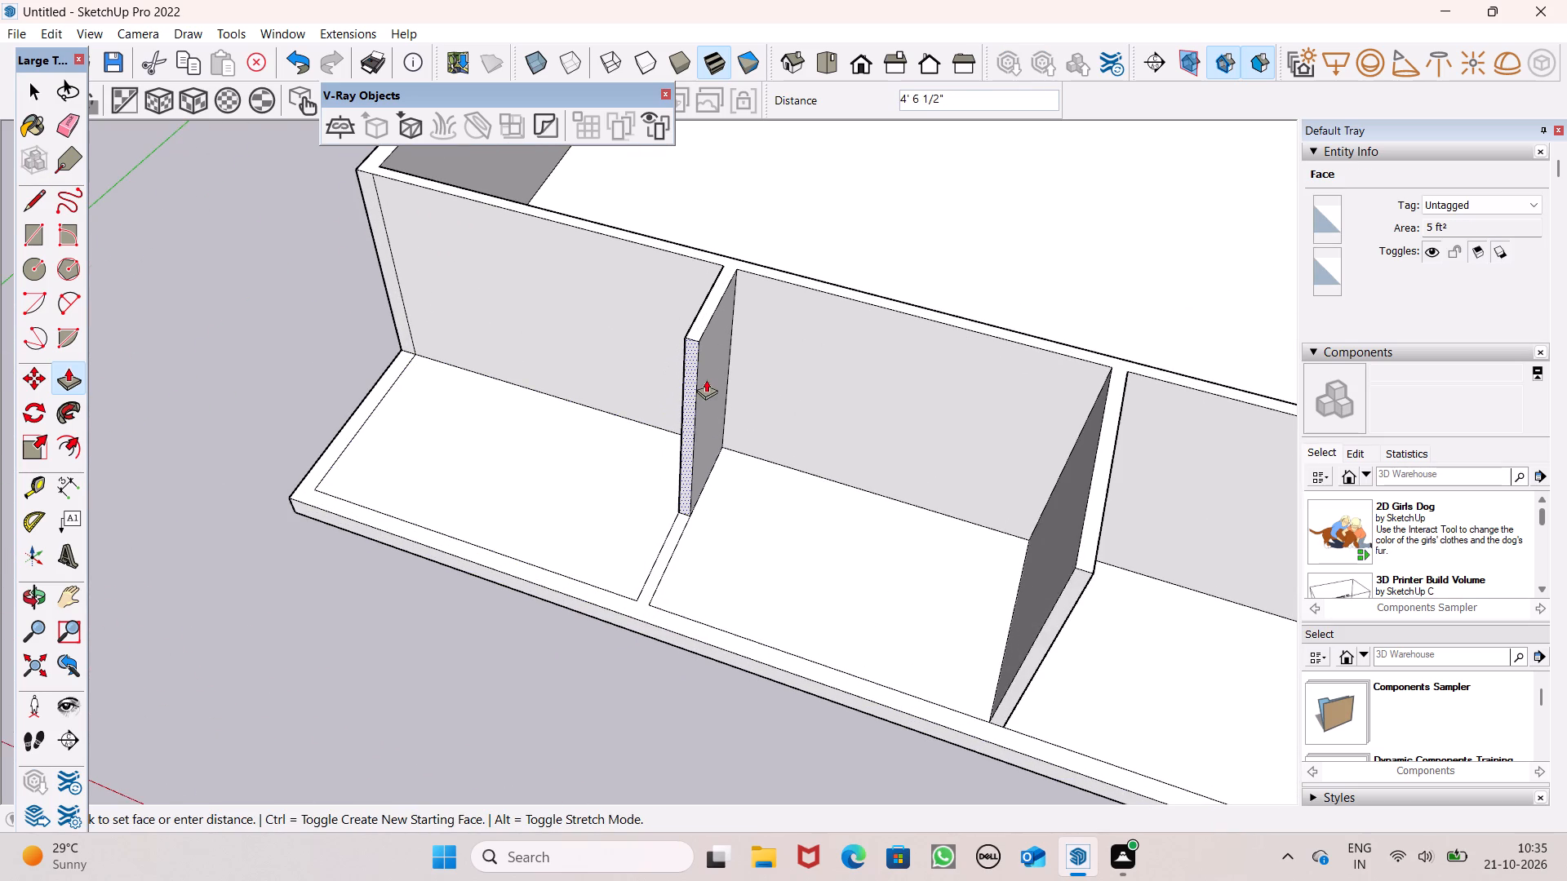
pyautogui.moveTo(706, 379); pyautogui.dragTo(706, 377)
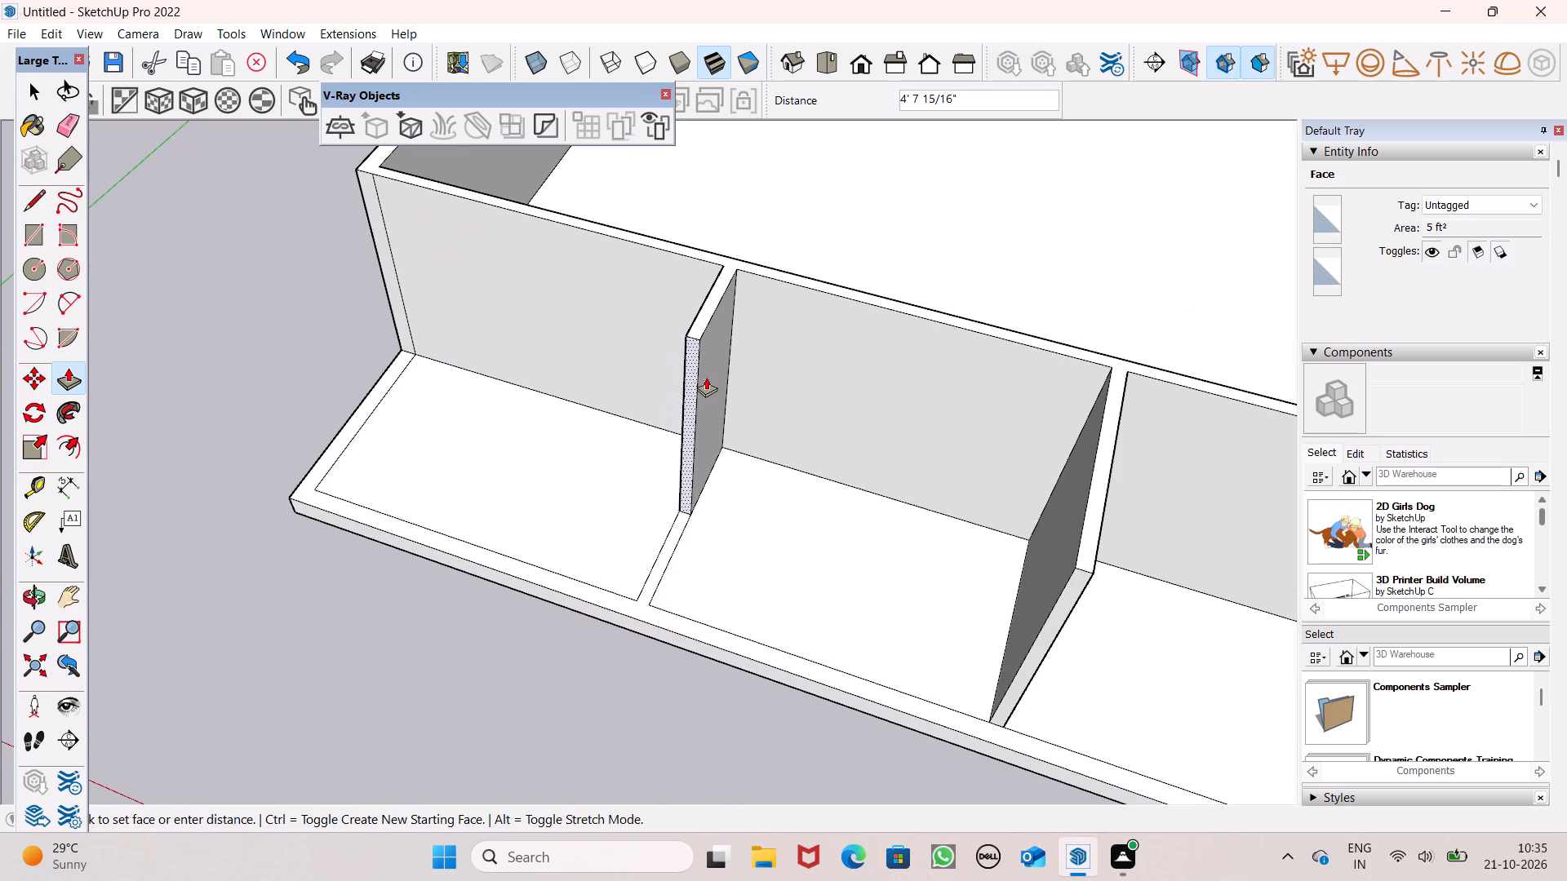
pyautogui.moveTo(706, 377); pyautogui.dragTo(700, 384)
# Push/Pull the right partition's front end back by about 4' 3", matching the shortened left partition.
pyautogui.scroll(-2, 575, 465)
pyautogui.moveTo(587, 495); pyautogui.dragTo(798, 427, button='middle')
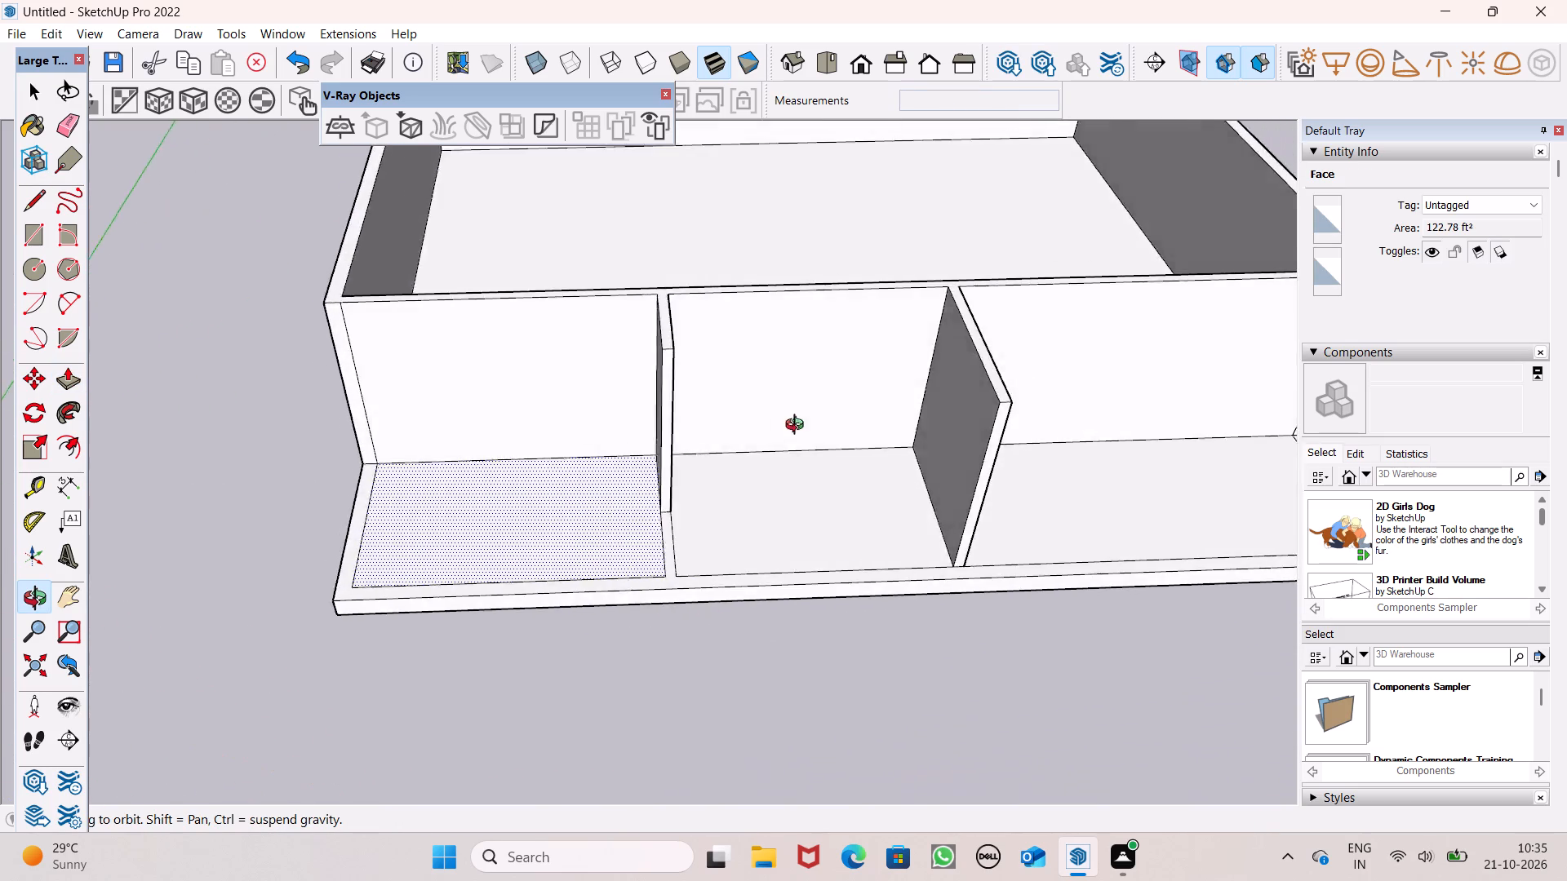
pyautogui.moveTo(798, 427); pyautogui.dragTo(946, 394, button='middle')
pyautogui.scroll(-3, 888, 396)
pyautogui.moveTo(872, 413); pyautogui.dragTo(823, 475, button='middle')
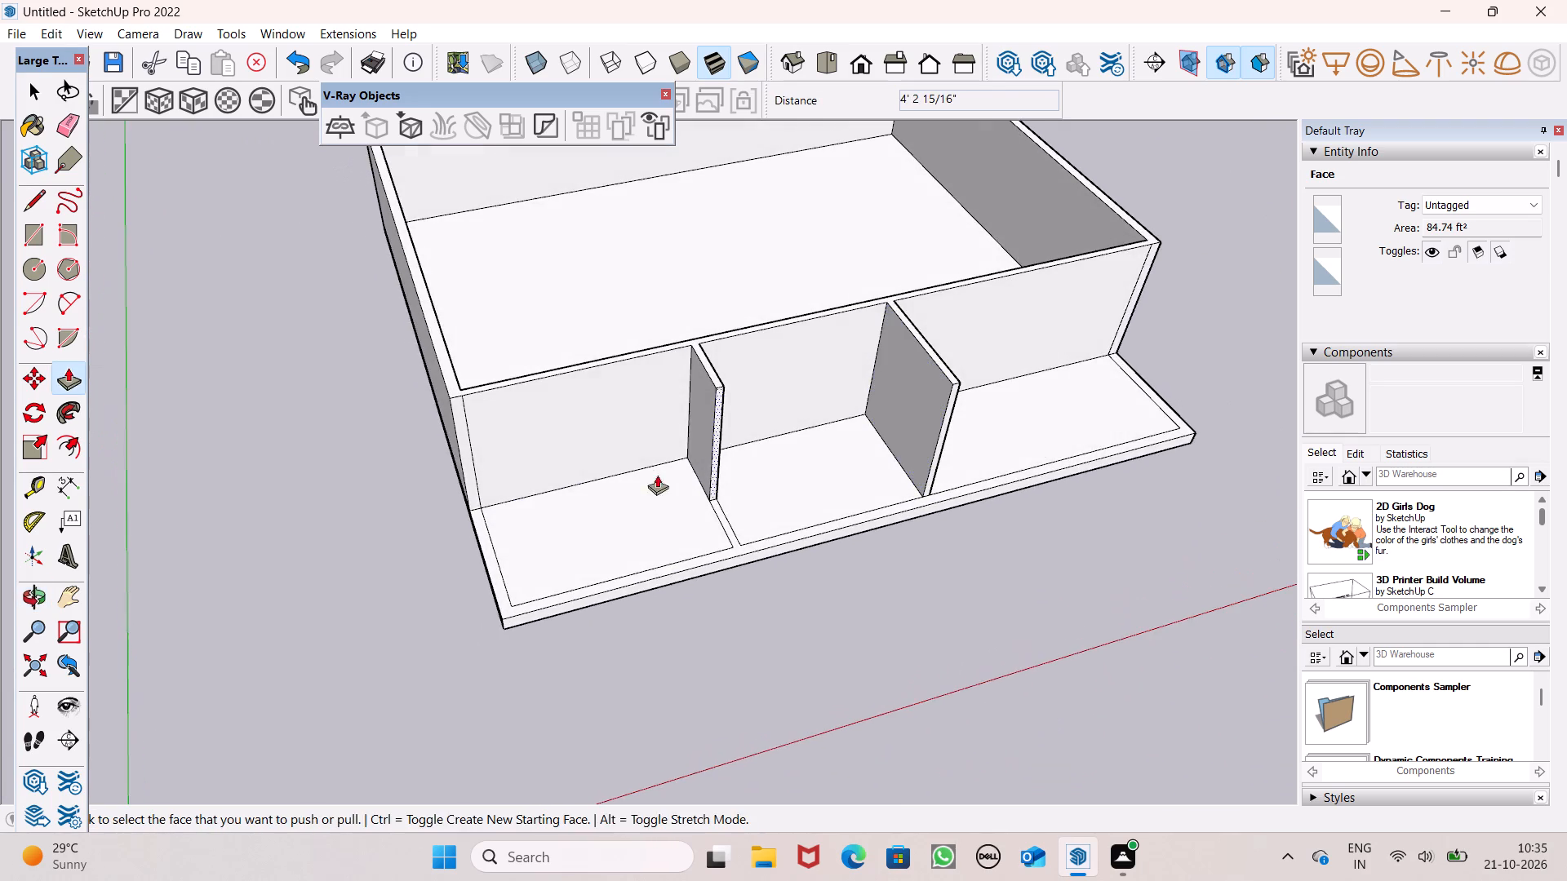
pyautogui.scroll(1, 873, 454)
pyautogui.moveTo(875, 453); pyautogui.dragTo(787, 529, button='middle')
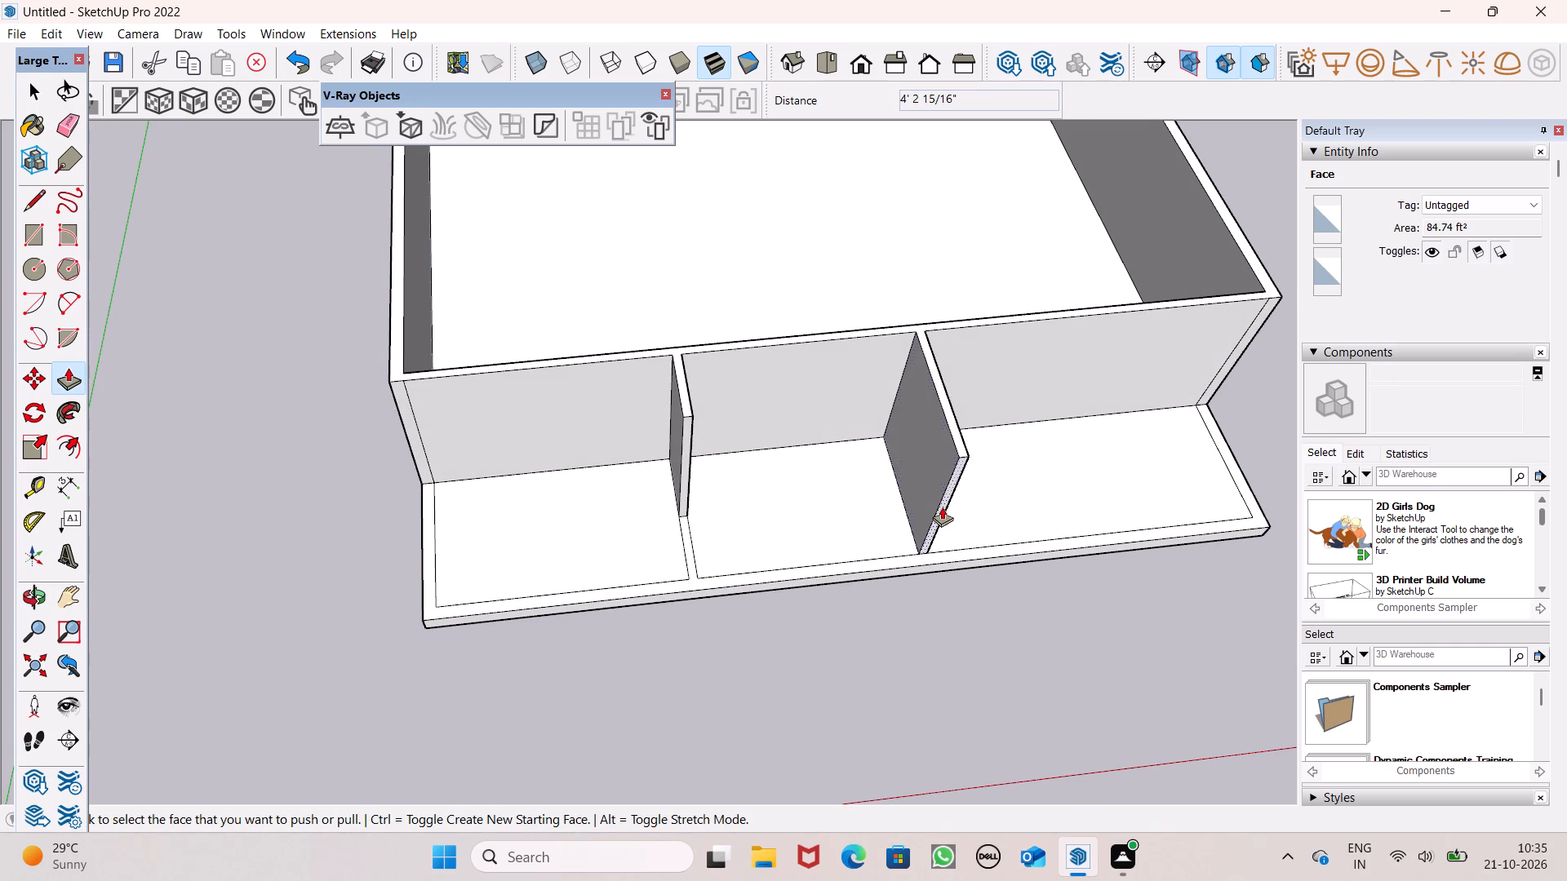
pyautogui.moveTo(940, 513); pyautogui.dragTo(684, 458)
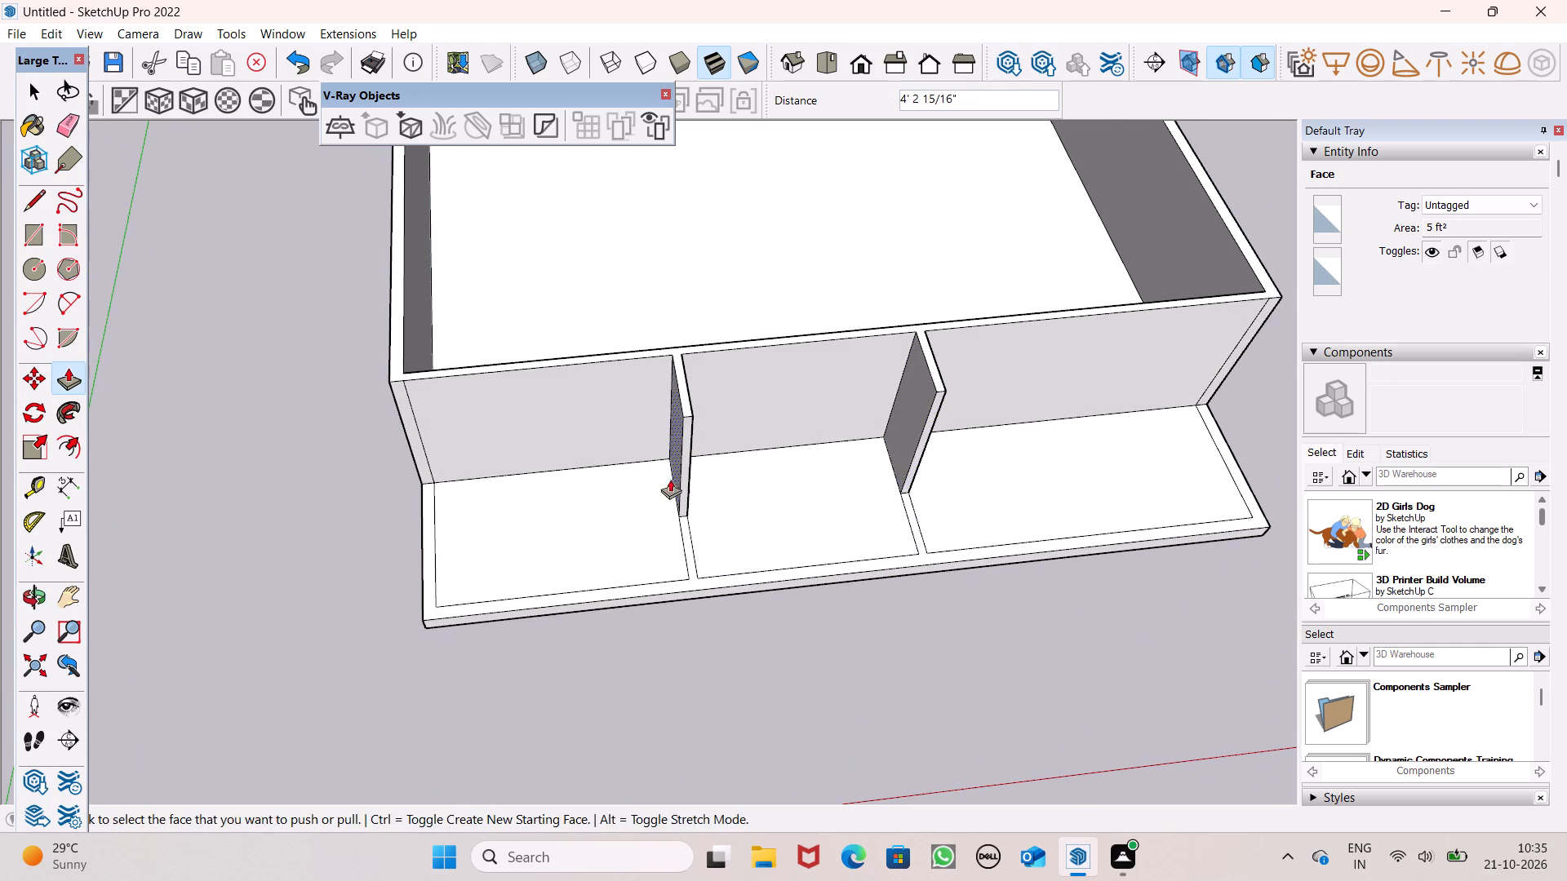
# Thicken the left partition by pulling its left-bay face outward about 1' 9".
pyautogui.scroll(1, 623, 481)
pyautogui.moveTo(623, 481); pyautogui.dragTo(697, 485, button='middle')
pyautogui.scroll(4, 693, 478)
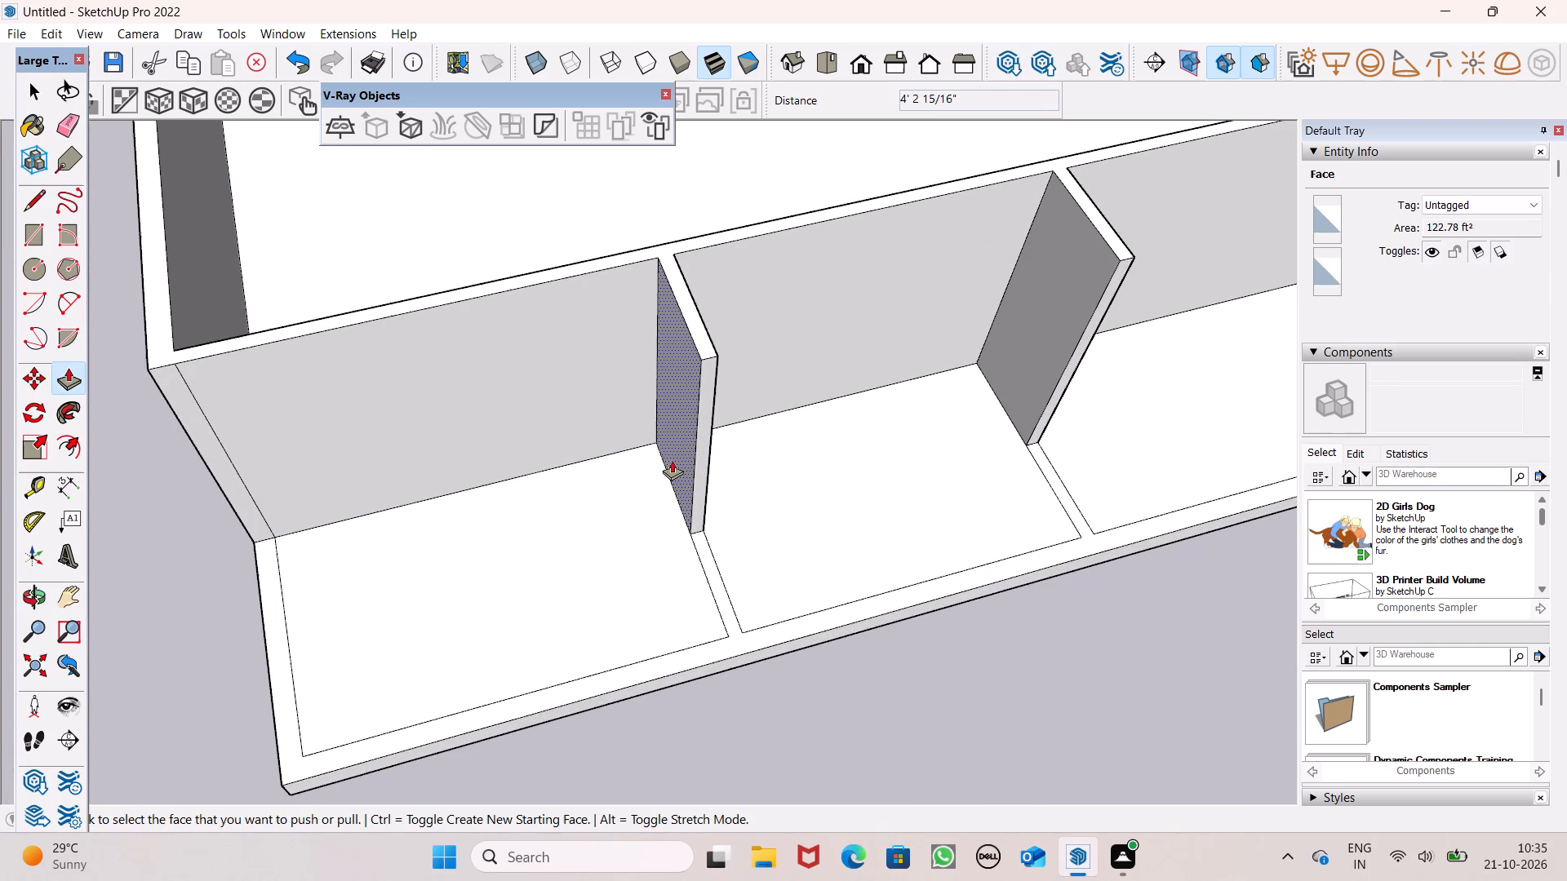
pyautogui.moveTo(681, 449); pyautogui.dragTo(625, 471)
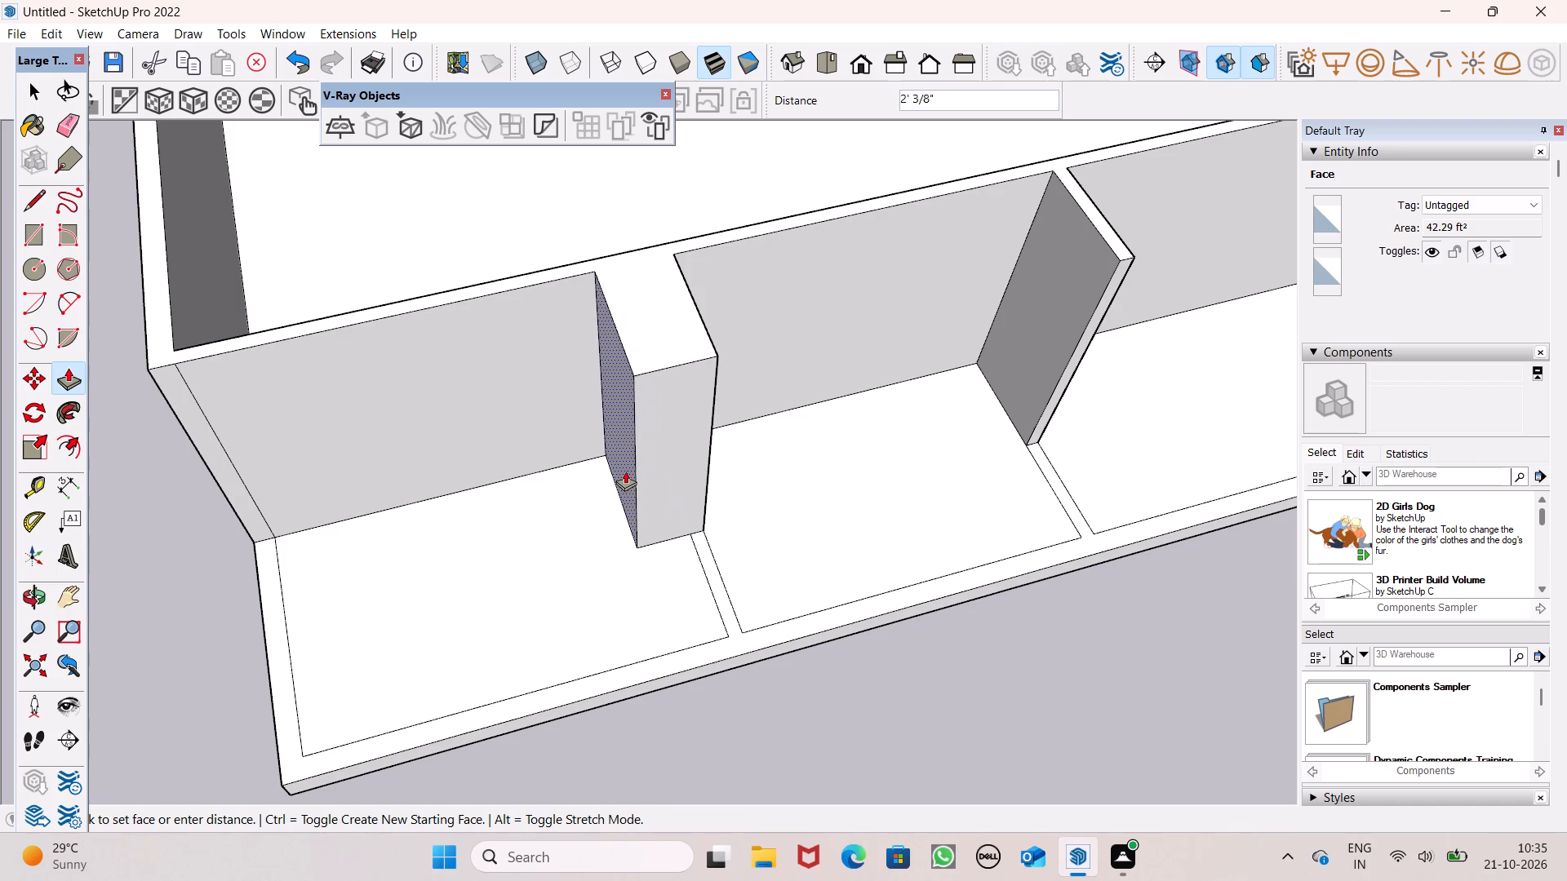
pyautogui.moveTo(625, 471); pyautogui.dragTo(633, 471)
pyautogui.scroll(-3, 619, 456)
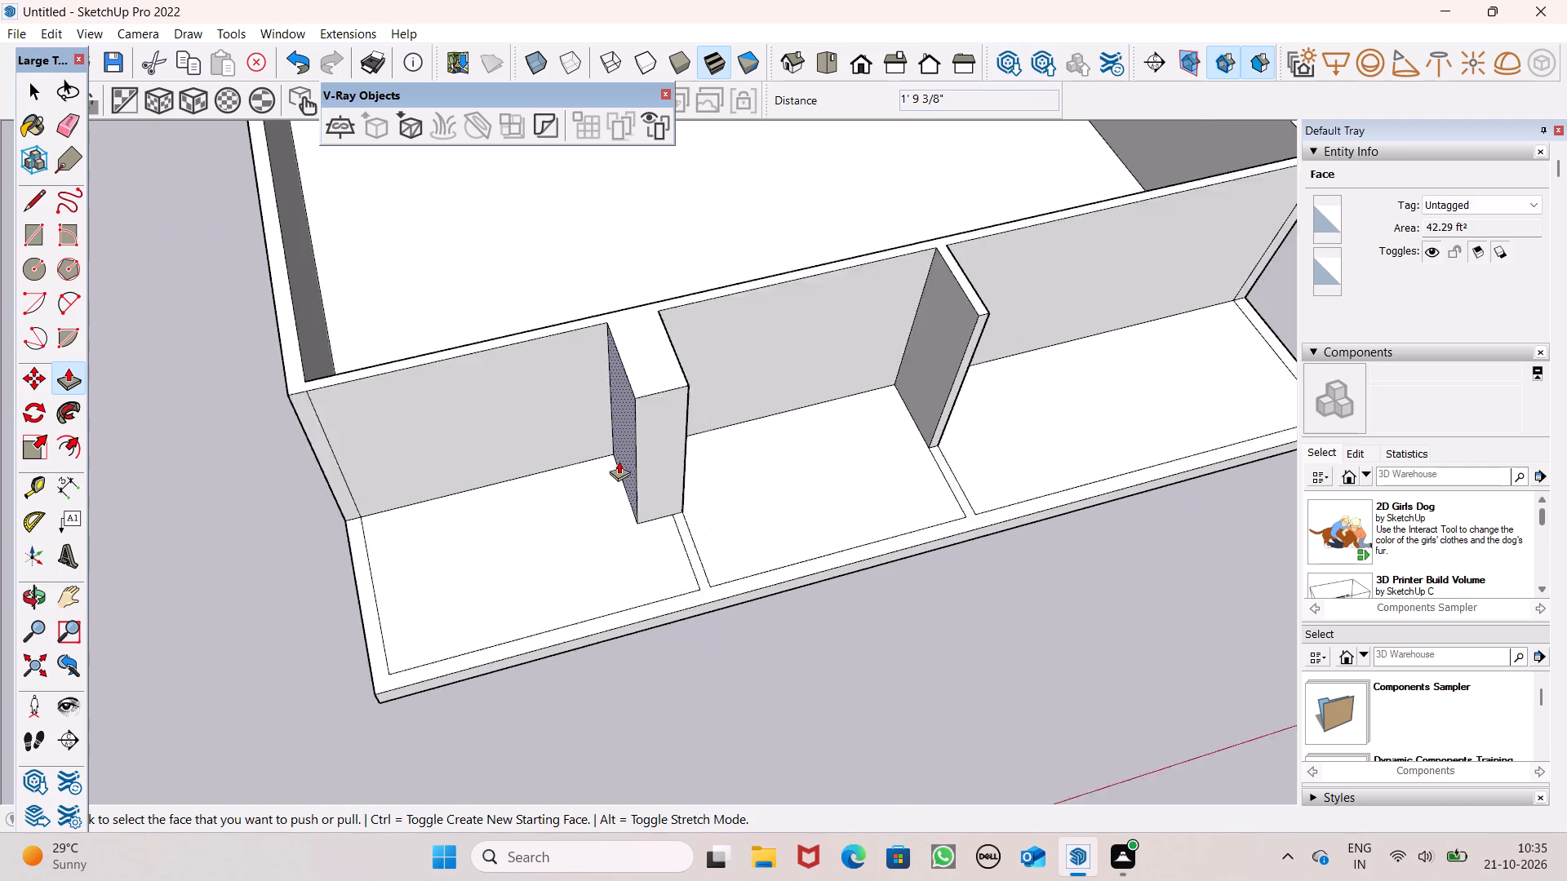
# Thicken the right partition by pulling its middle-bay face inward, finishing with a pull of about 3".
pyautogui.scroll(-1, 619, 461)
pyautogui.moveTo(847, 532); pyautogui.dragTo(592, 537, button='middle')
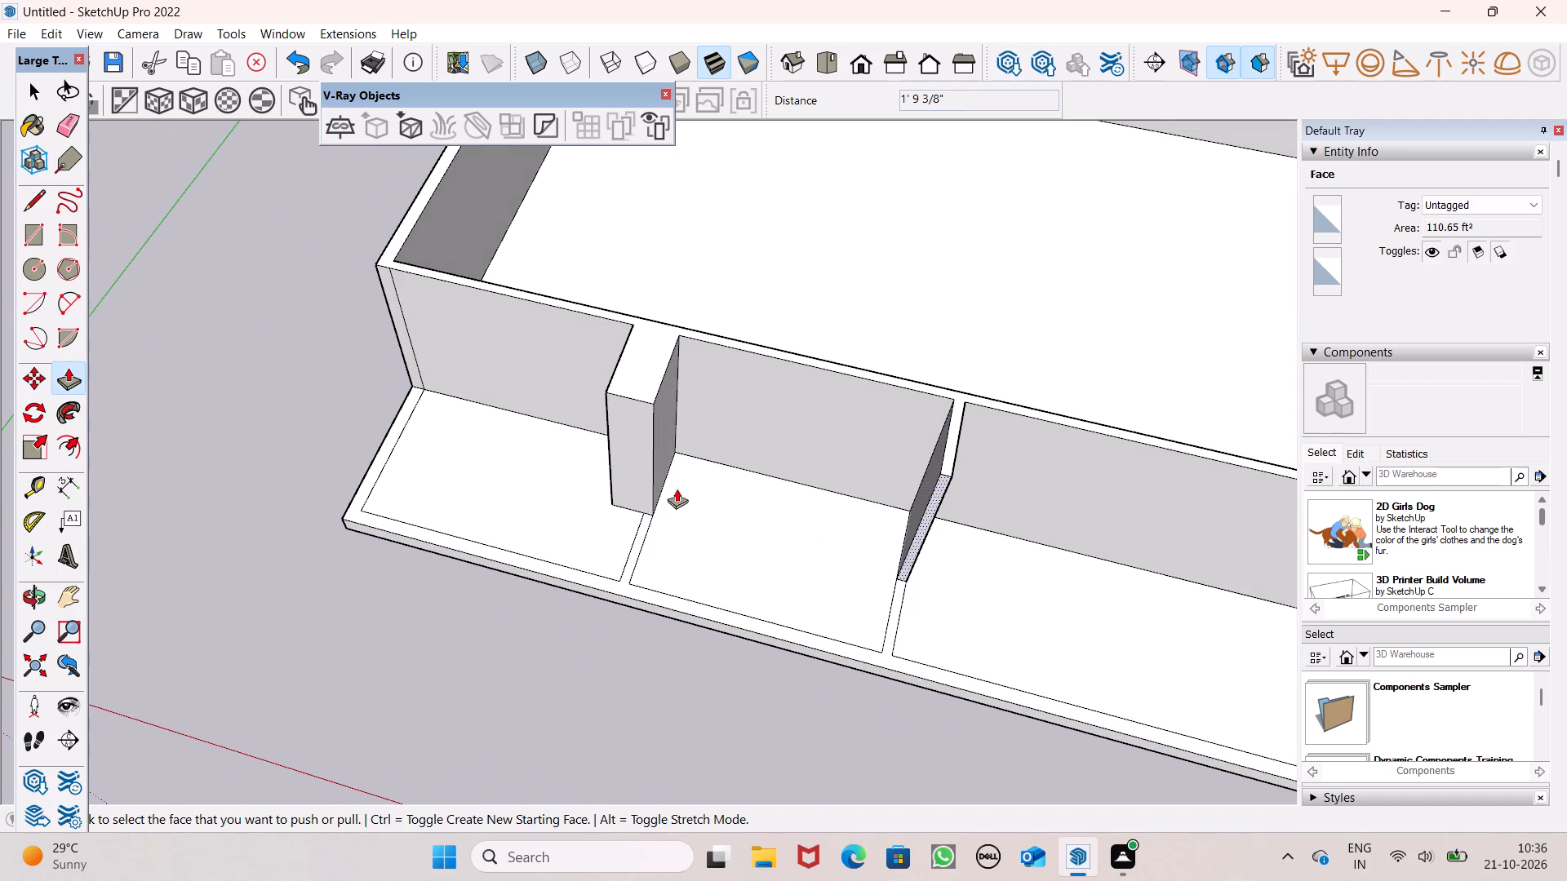
pyautogui.scroll(-2, 671, 493)
pyautogui.moveTo(893, 571); pyautogui.dragTo(932, 535, button='middle')
pyautogui.scroll(1, 792, 565)
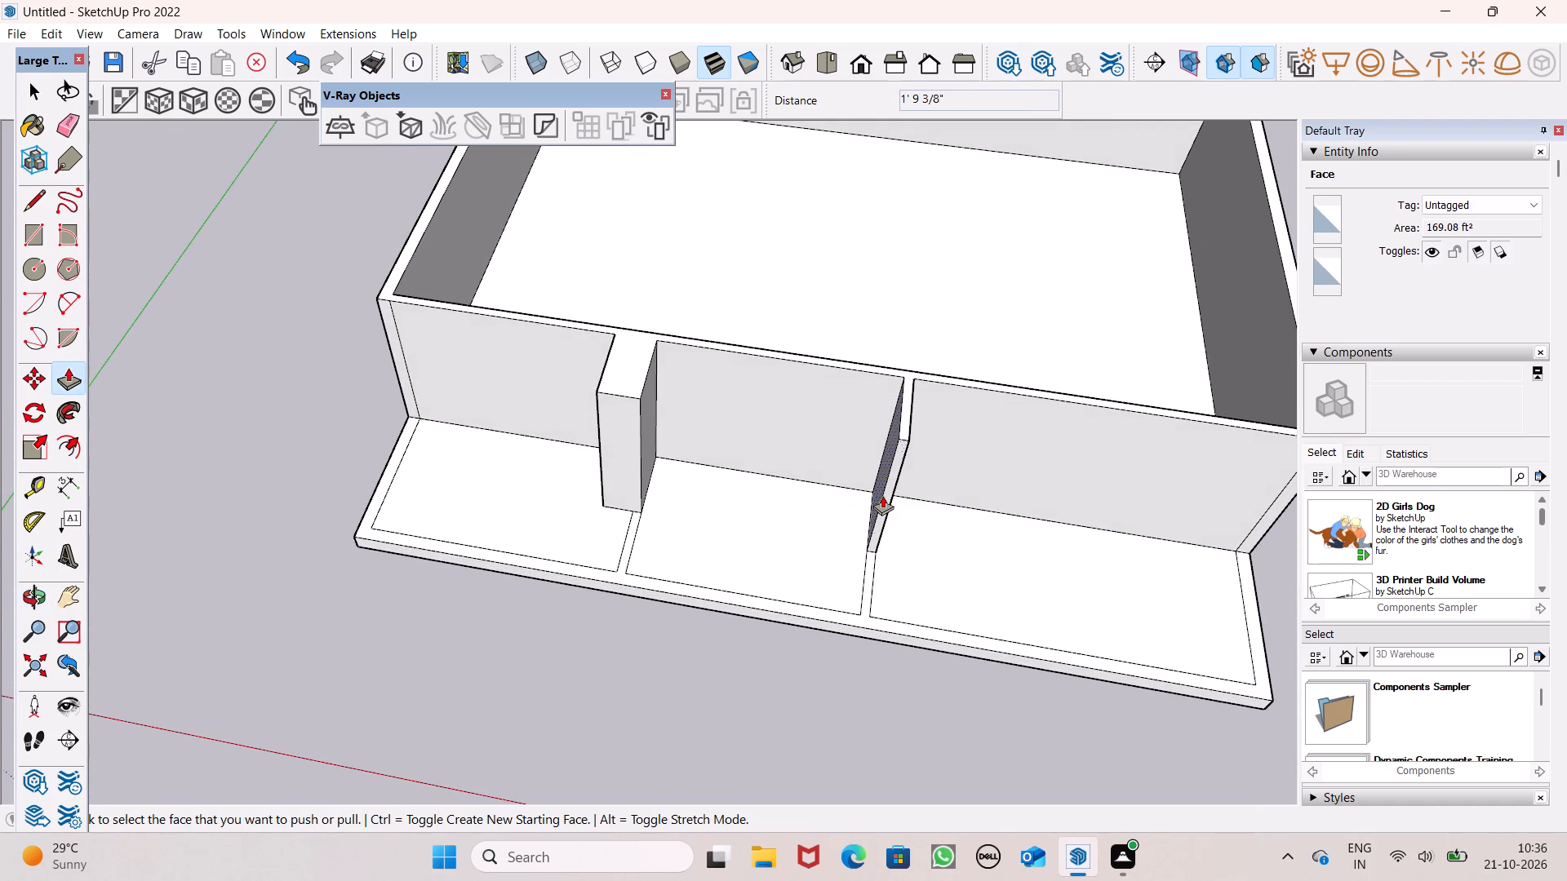
pyautogui.scroll(2, 885, 493)
pyautogui.moveTo(930, 527); pyautogui.dragTo(1018, 500, button='middle')
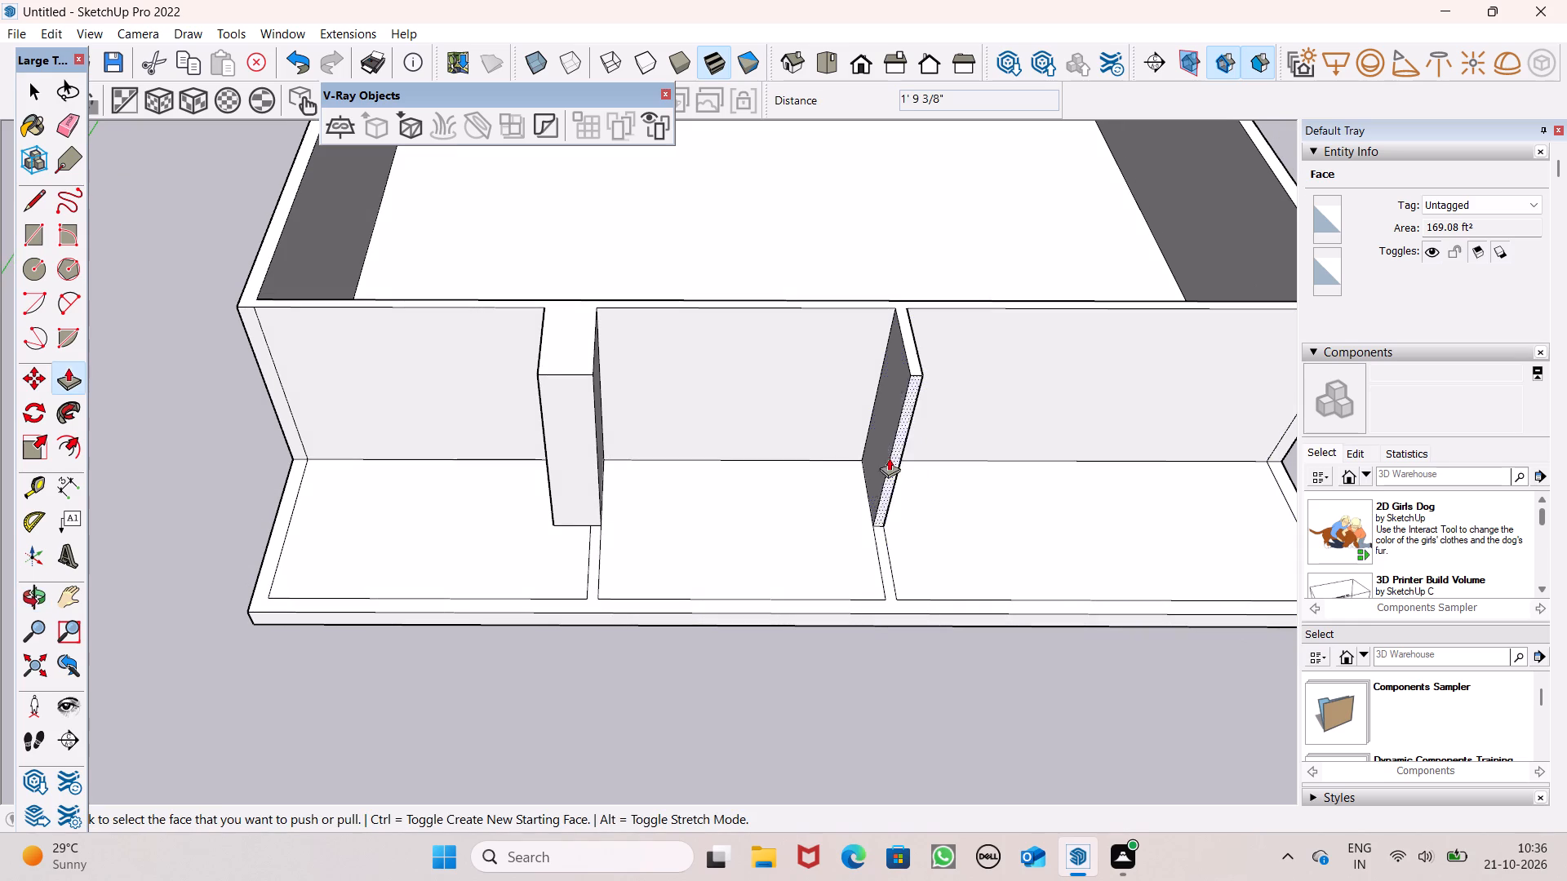
pyautogui.moveTo(876, 454); pyautogui.dragTo(852, 454)
pyautogui.click(852, 454)
pyautogui.scroll(-2, 852, 458)
pyautogui.moveTo(906, 478); pyautogui.dragTo(820, 483, button='middle')
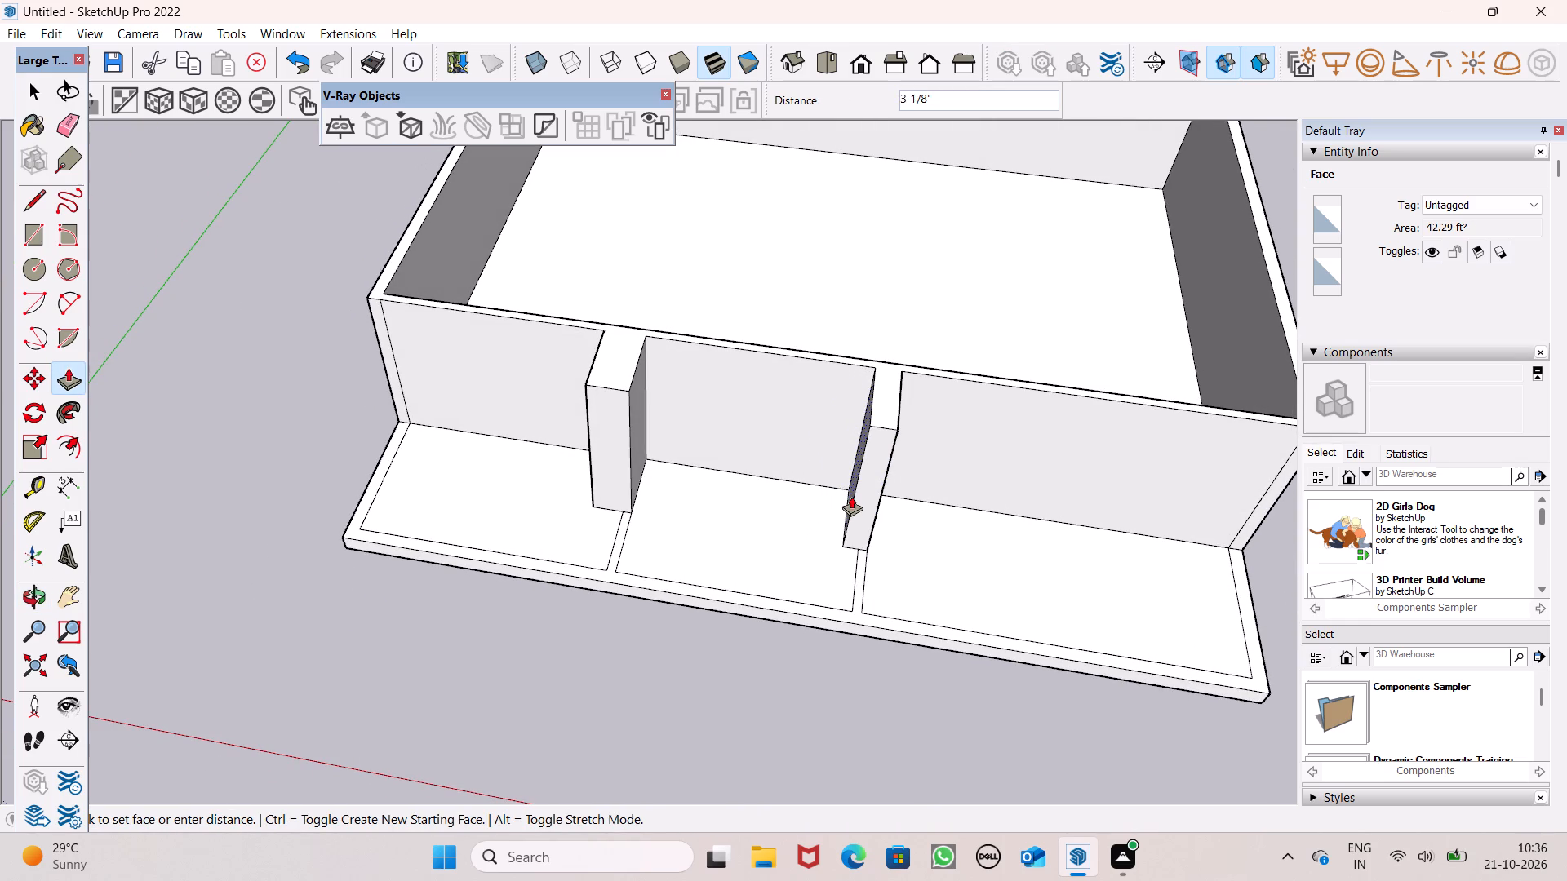
pyautogui.click(851, 495)
# Examine the shortened and thickened partitions from the front at low and high angles.
pyautogui.scroll(-3, 755, 481)
pyautogui.moveTo(783, 510); pyautogui.dragTo(783, 476, button='middle')
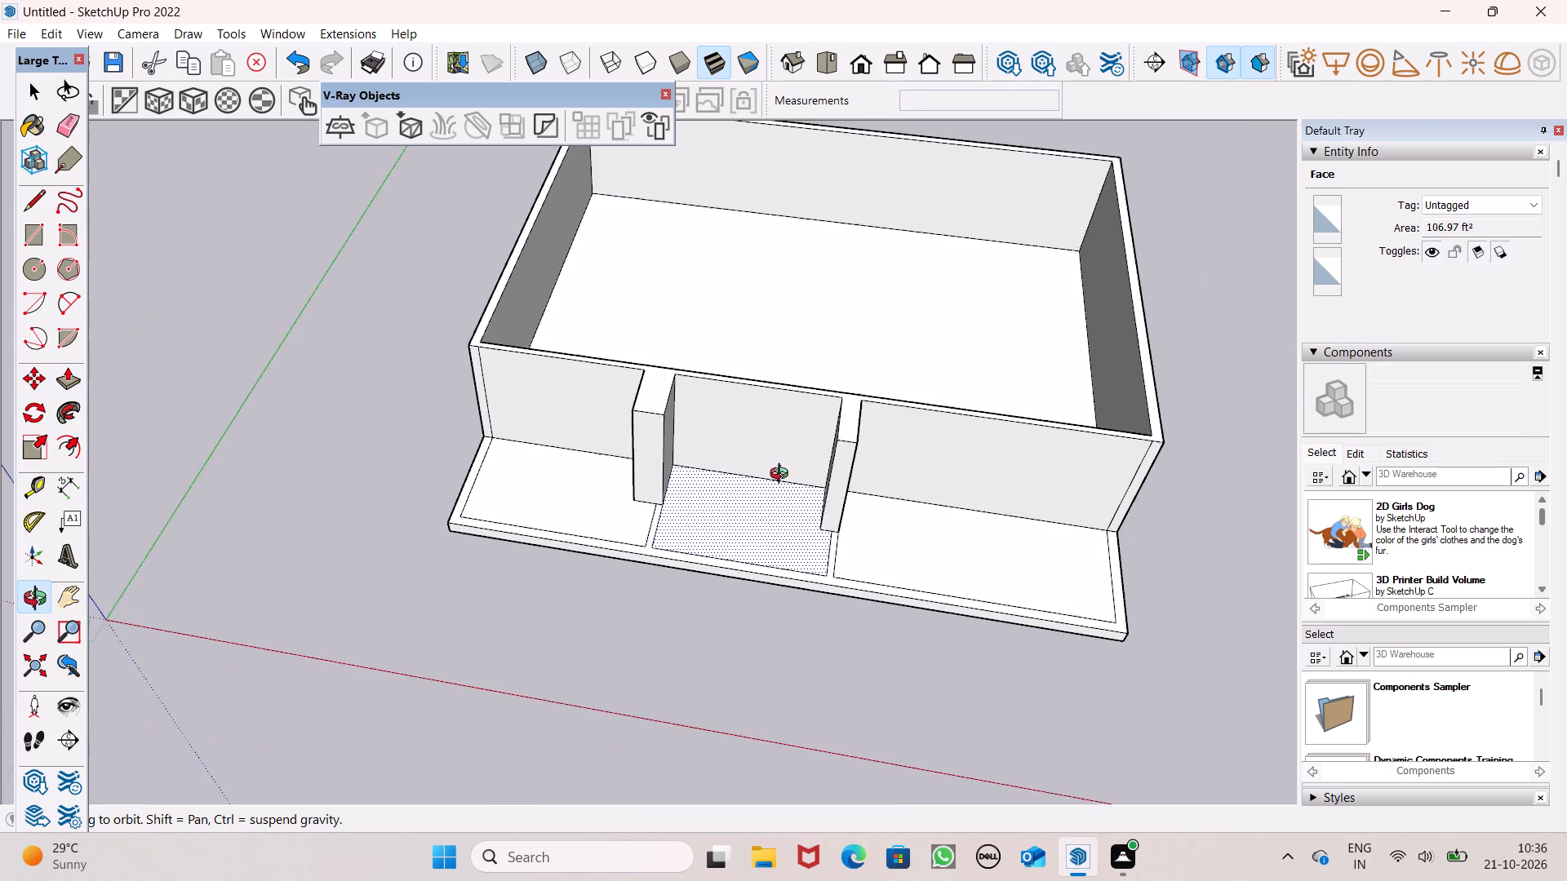
pyautogui.moveTo(783, 476); pyautogui.dragTo(812, 334, button='middle')
pyautogui.scroll(-1, 927, 352)
pyautogui.moveTo(922, 431); pyautogui.dragTo(920, 365, button='middle')
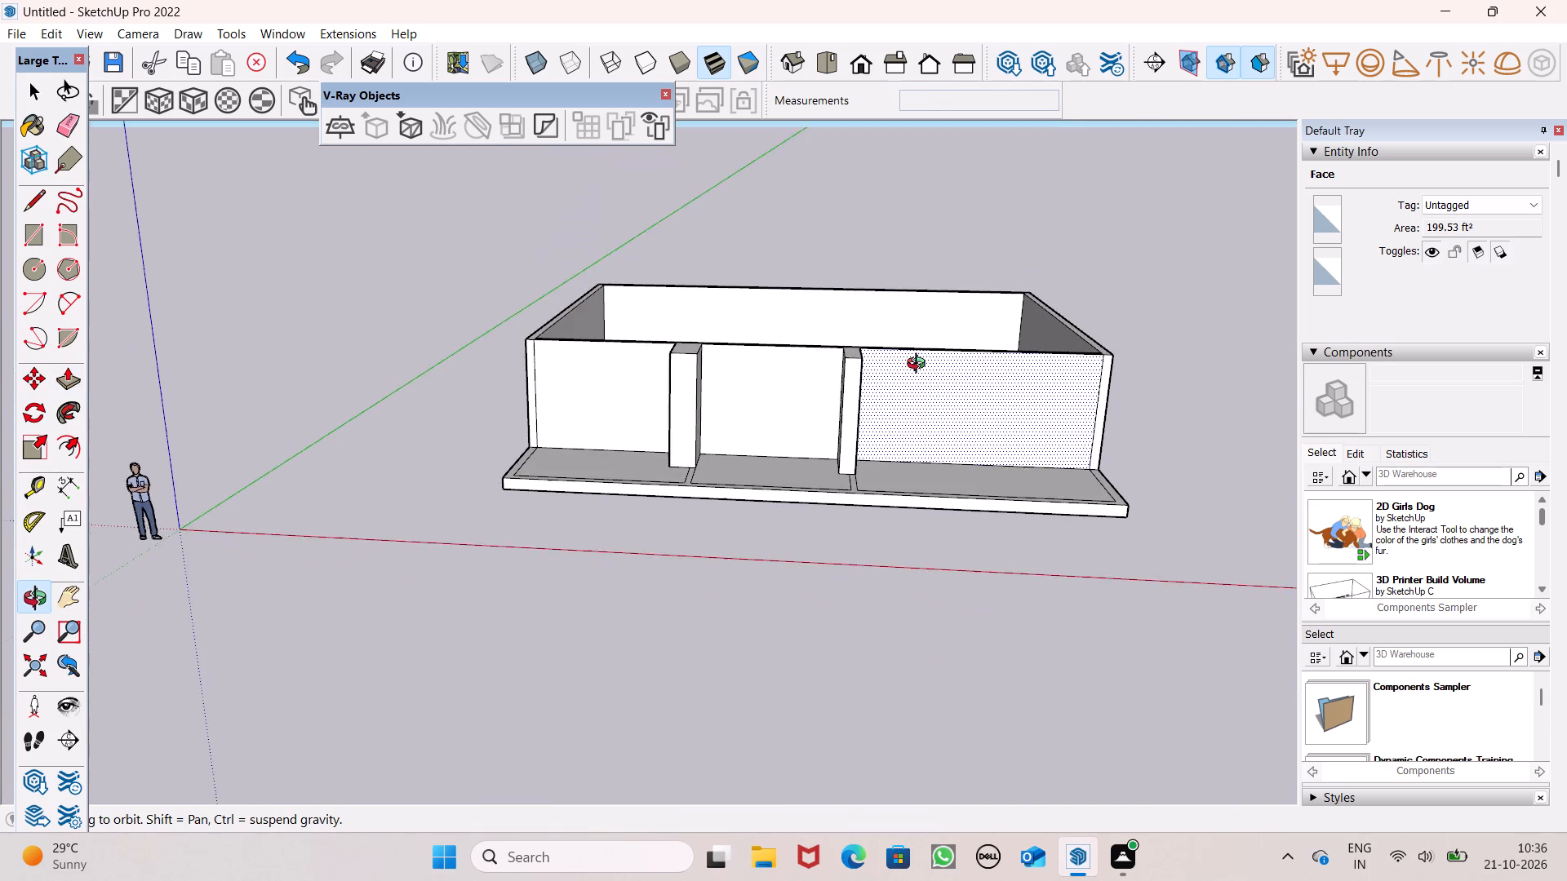
pyautogui.moveTo(920, 365); pyautogui.dragTo(722, 455, button='middle')
pyautogui.moveTo(713, 475); pyautogui.dragTo(899, 500, button='middle')
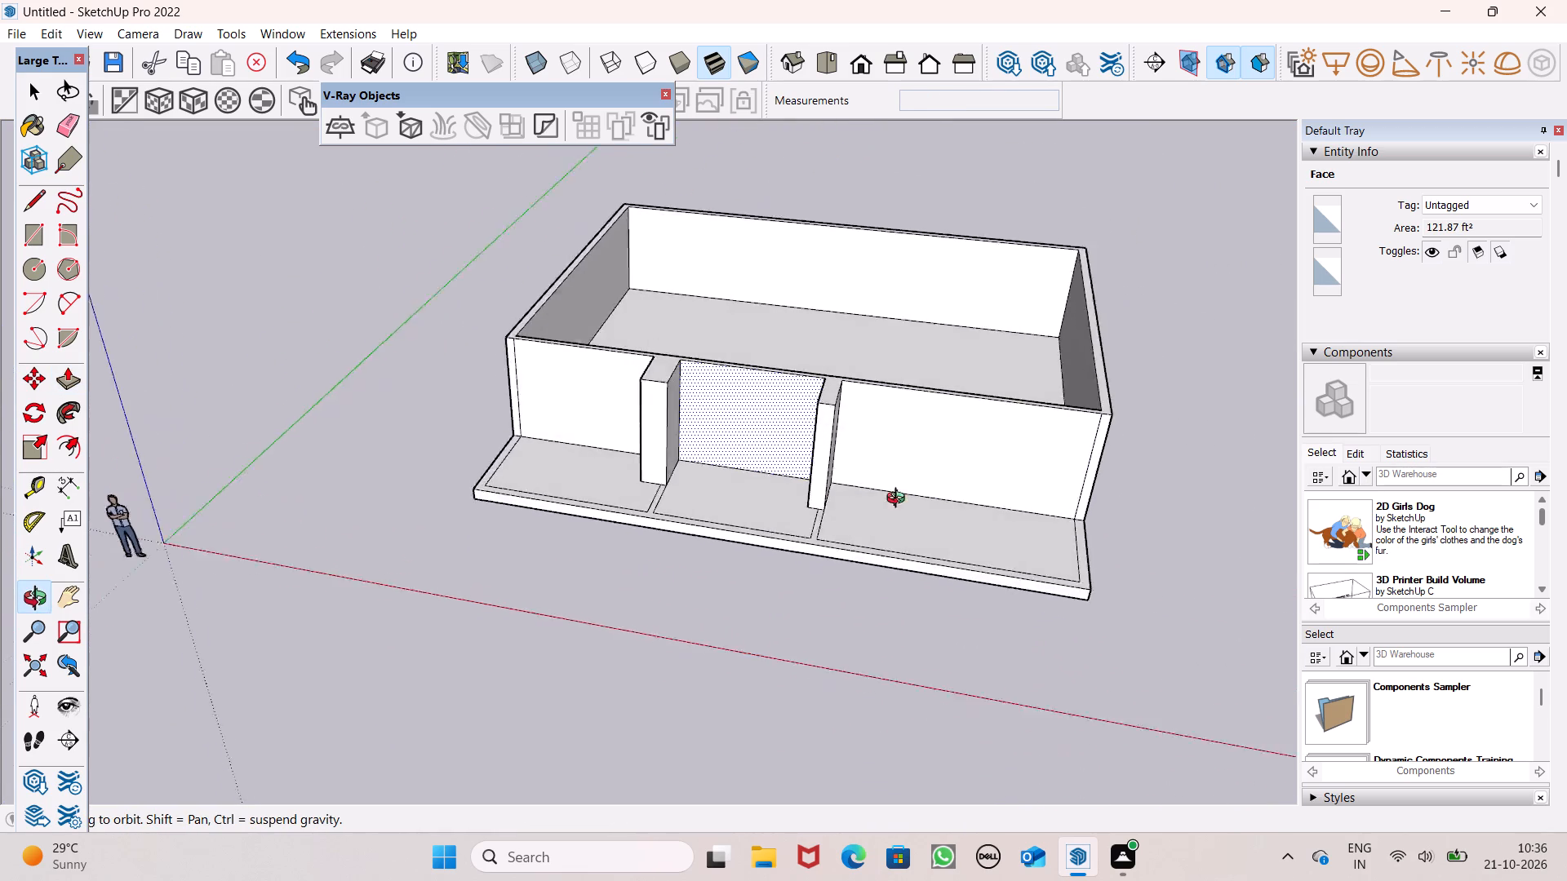
pyautogui.moveTo(899, 500); pyautogui.dragTo(1068, 501, button='middle')
# Push/Pull the right partition's right-bay face slightly outward to thicken it on that side as well.
pyautogui.scroll(3, 601, 468)
pyautogui.scroll(1, 708, 476)
pyautogui.moveTo(699, 499); pyautogui.dragTo(613, 515, button='middle')
pyautogui.moveTo(908, 541); pyautogui.dragTo(622, 529, button='middle')
pyautogui.scroll(1, 622, 529)
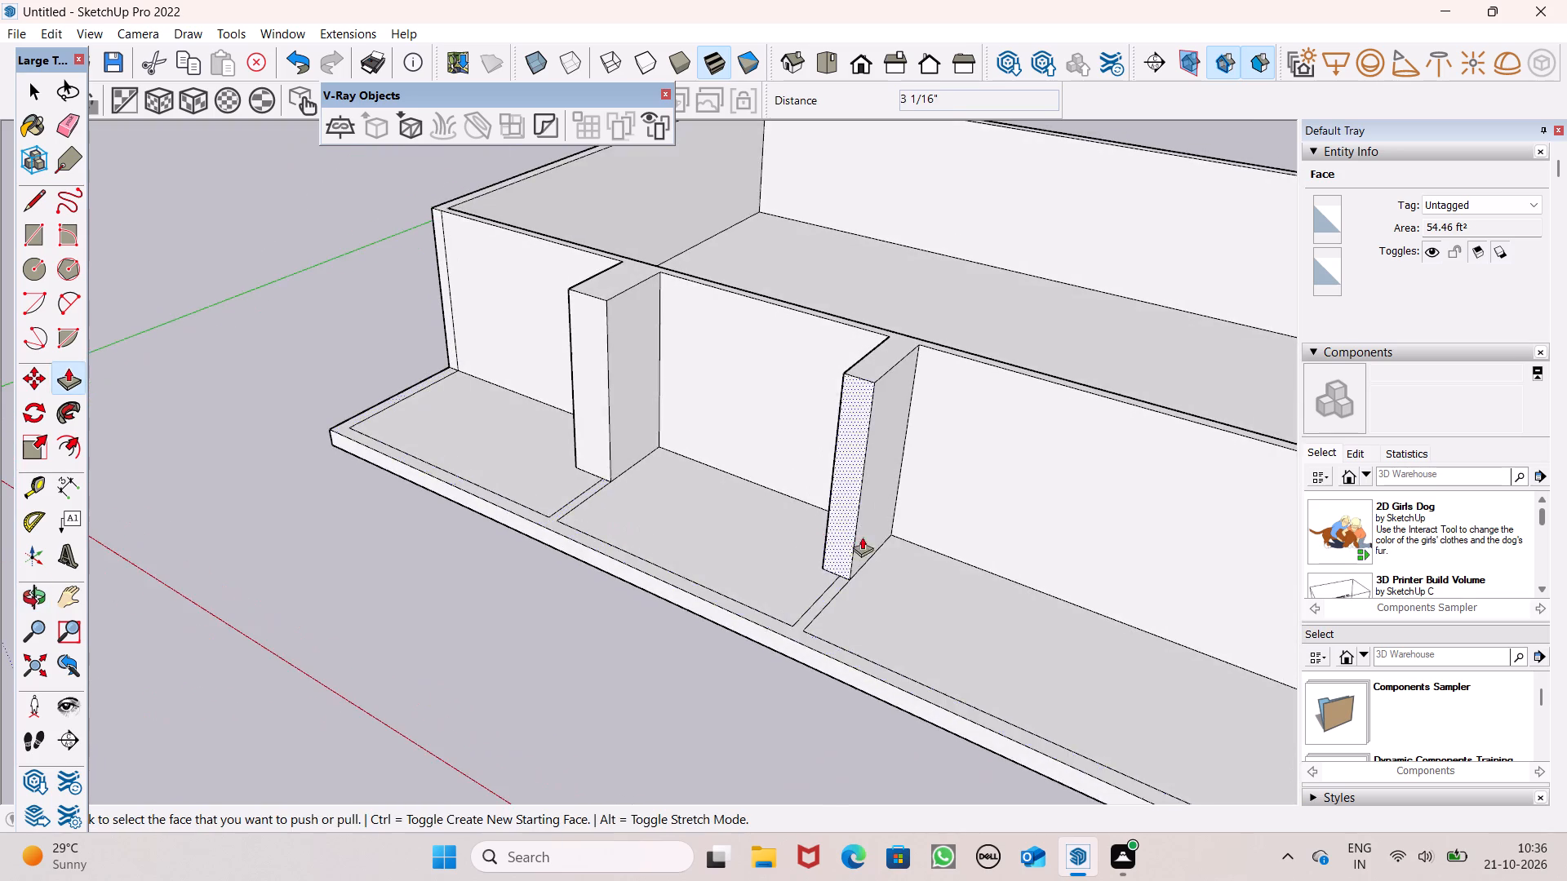
pyautogui.scroll(3, 877, 531)
pyautogui.moveTo(872, 527); pyautogui.dragTo(883, 535)
pyautogui.scroll(-6, 873, 503)
pyautogui.moveTo(786, 543); pyautogui.dragTo(978, 551, button='middle')
pyautogui.press('space')
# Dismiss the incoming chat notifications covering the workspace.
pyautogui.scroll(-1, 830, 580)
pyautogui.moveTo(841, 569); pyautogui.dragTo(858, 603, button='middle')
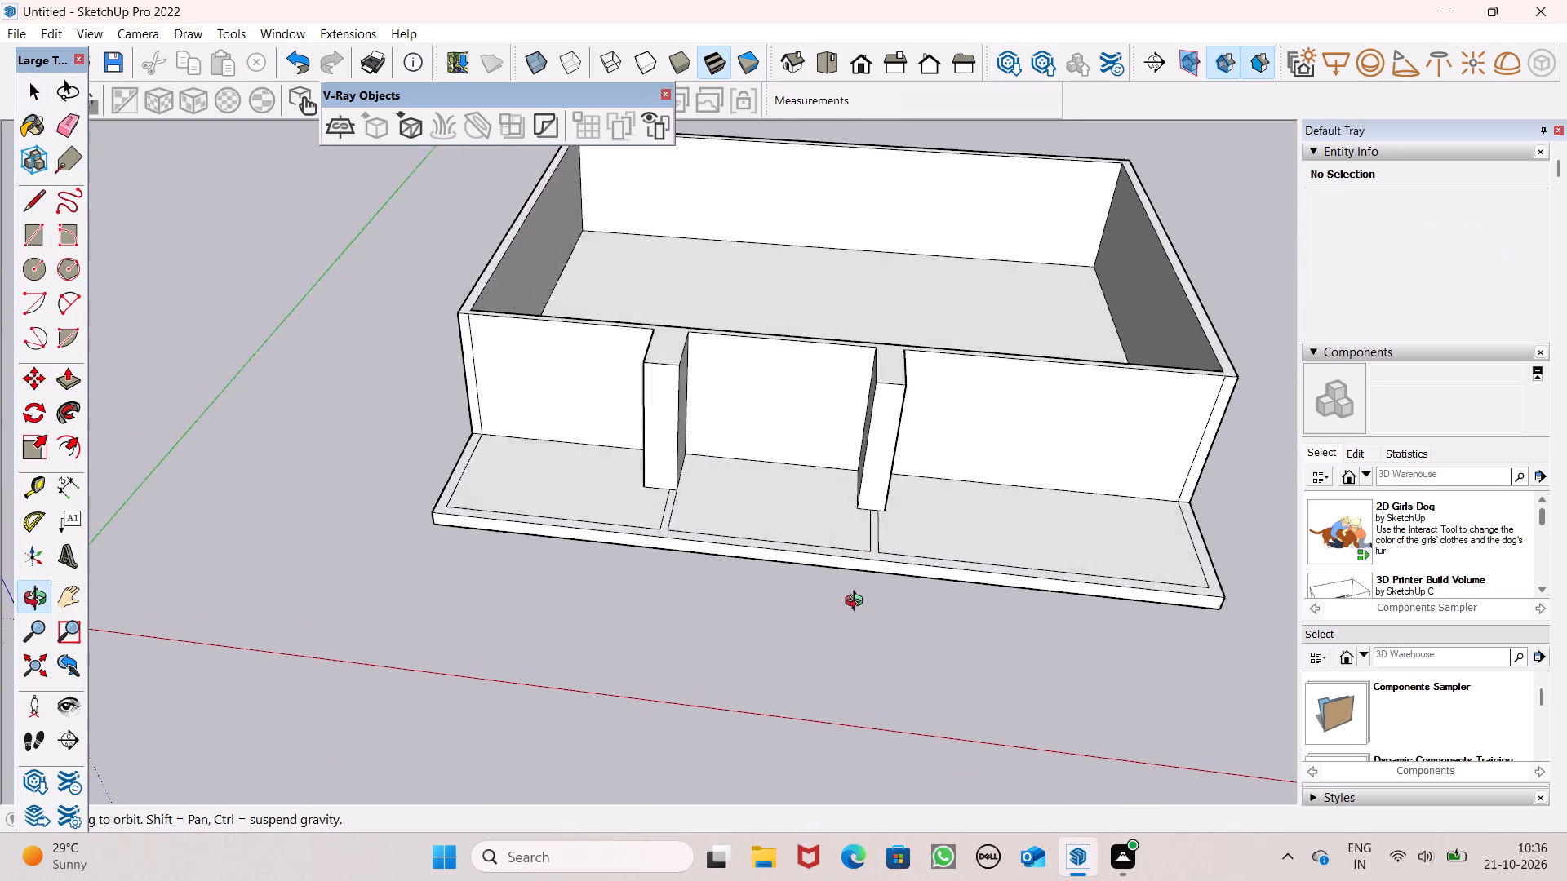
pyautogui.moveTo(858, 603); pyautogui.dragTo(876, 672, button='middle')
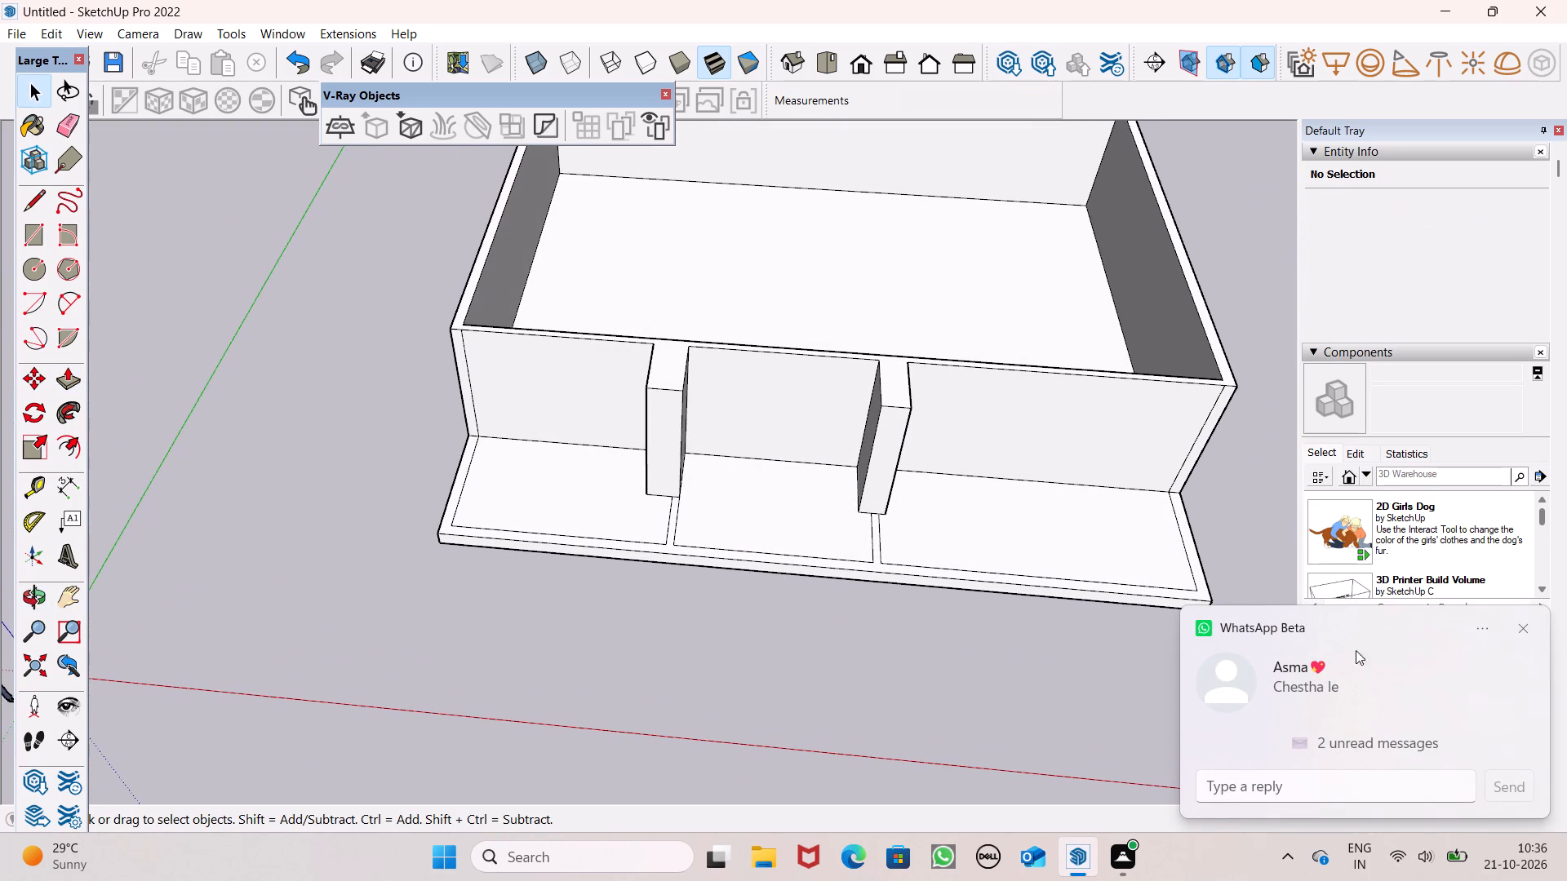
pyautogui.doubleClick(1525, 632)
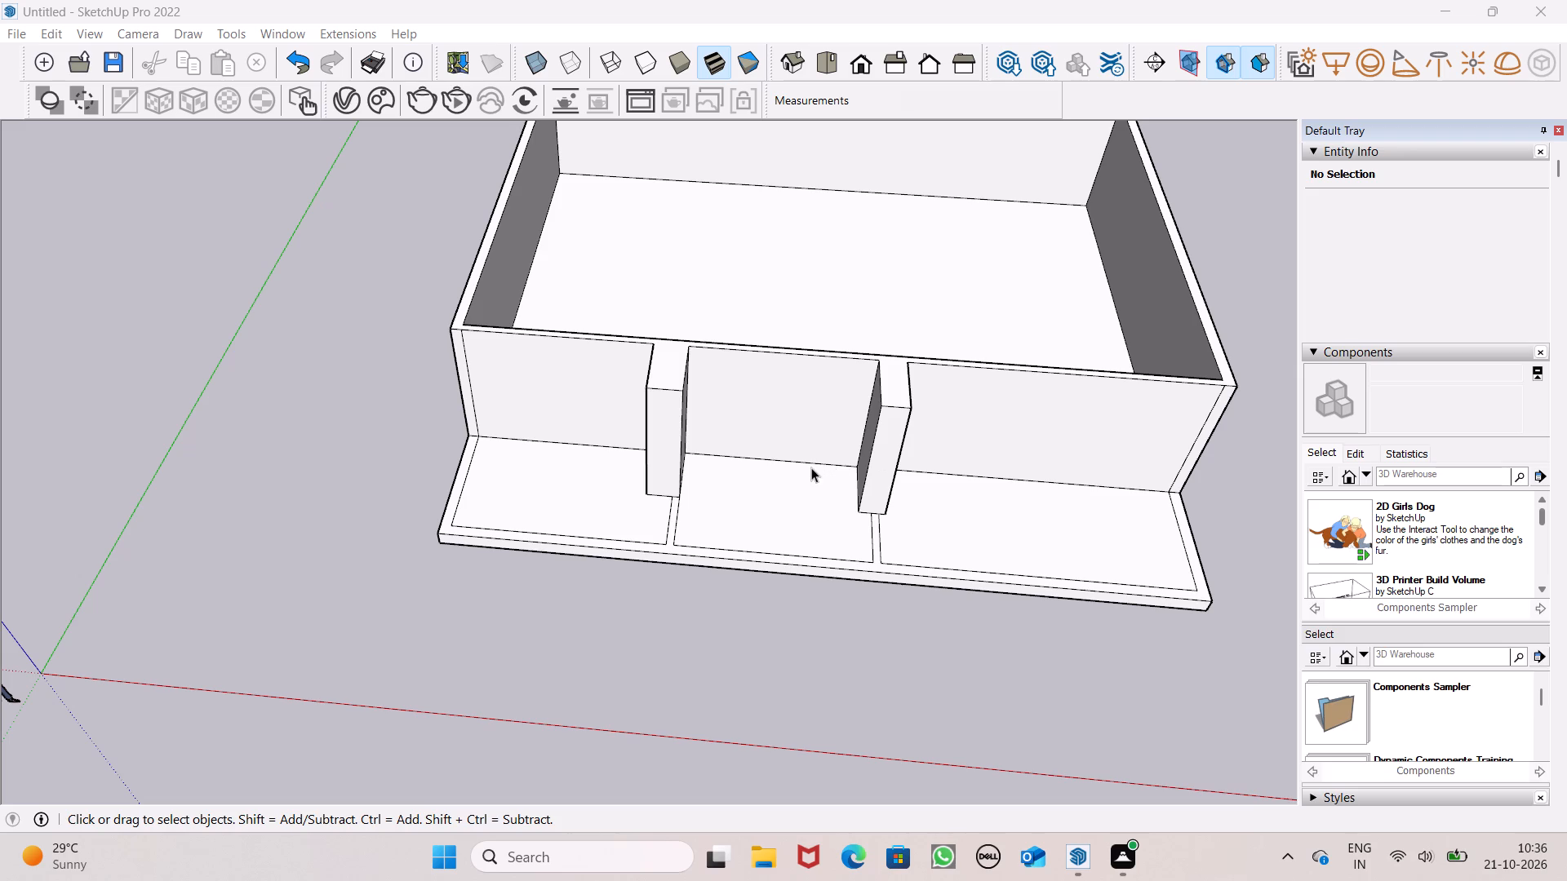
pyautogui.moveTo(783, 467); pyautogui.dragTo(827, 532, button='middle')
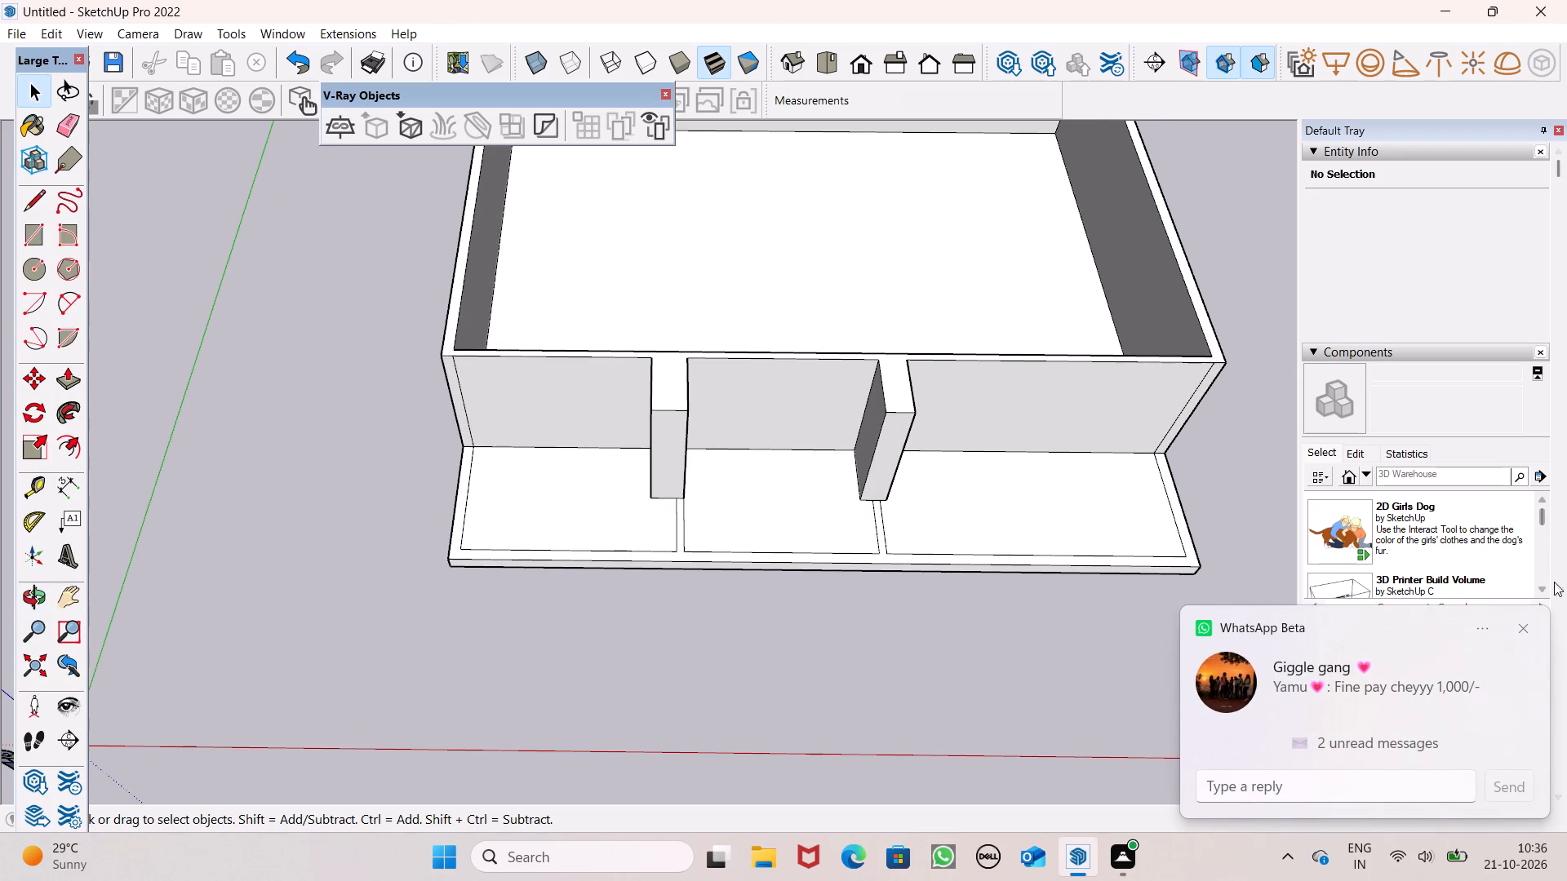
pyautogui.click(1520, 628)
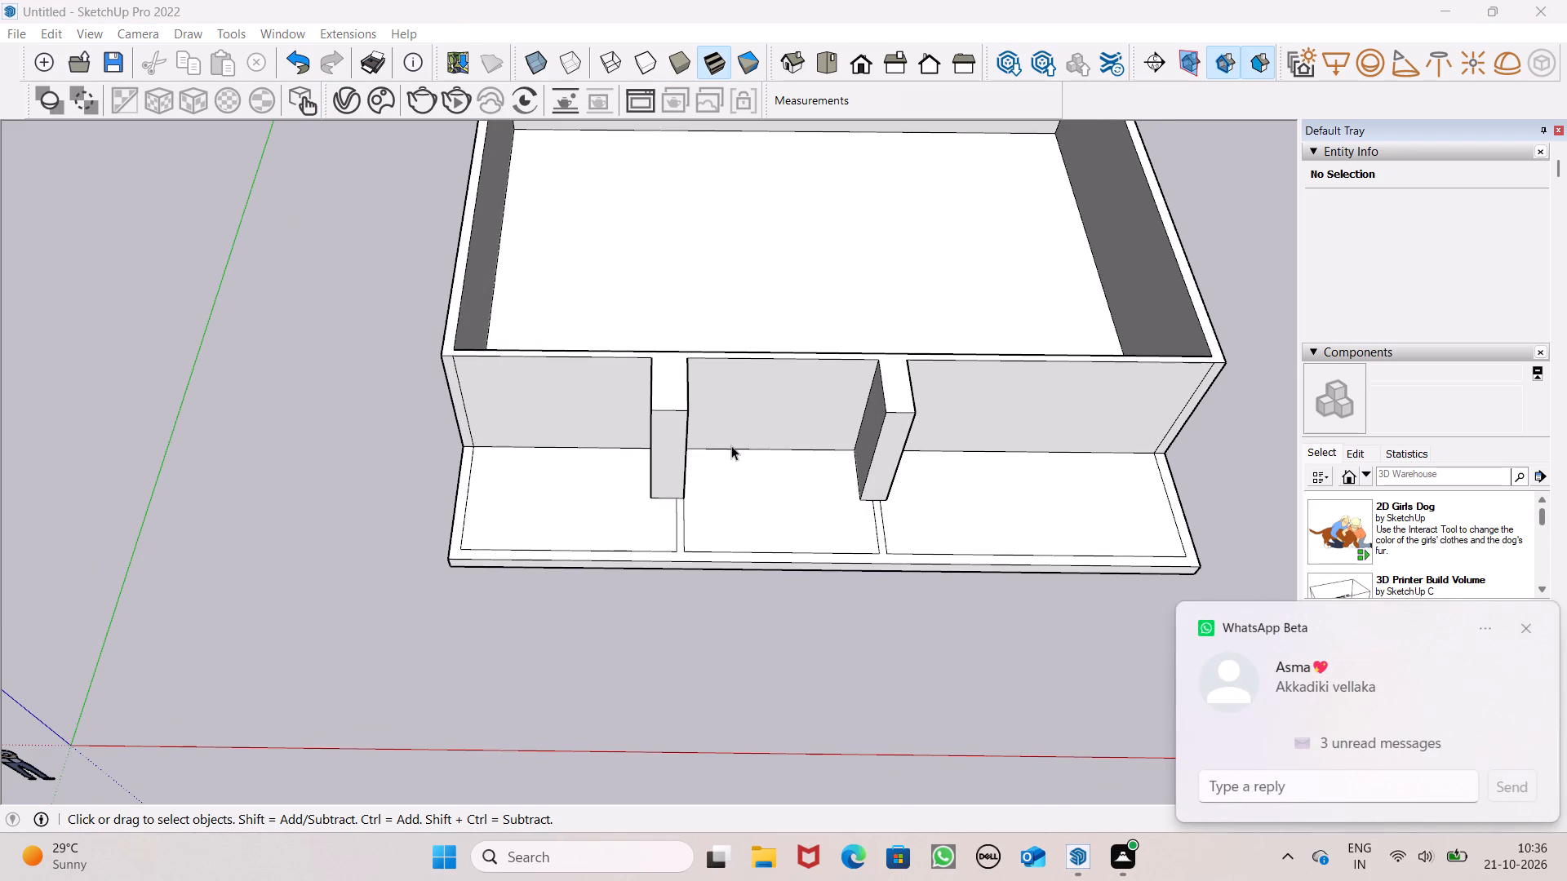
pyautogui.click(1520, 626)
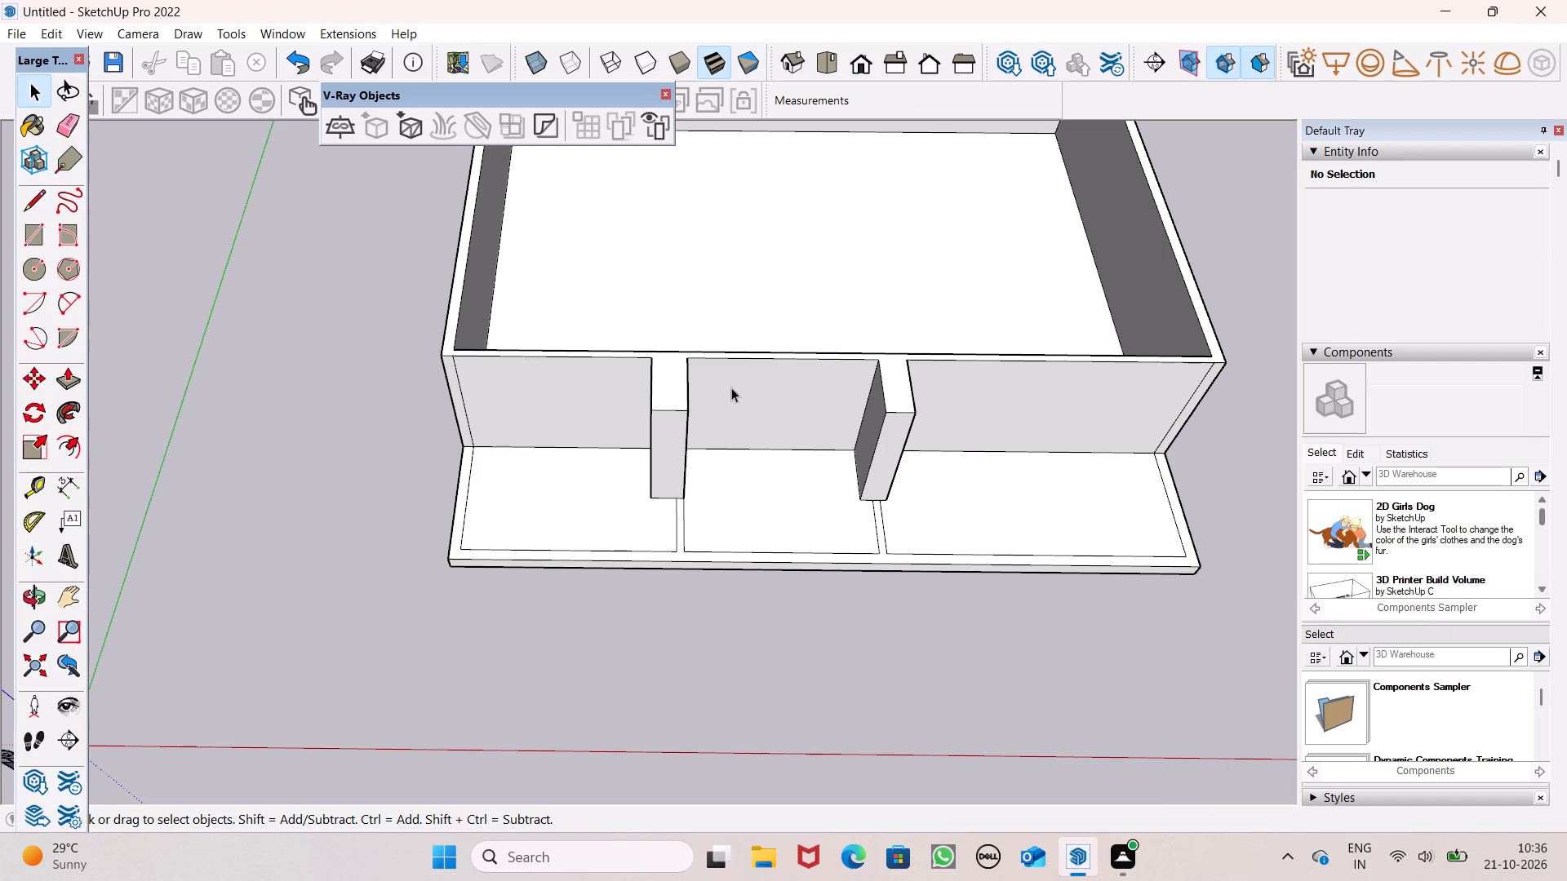
# Examine the walls, thickened partitions and front bays from several angles and distances.
pyautogui.scroll(4, 722, 306)
pyautogui.scroll(-4, 766, 401)
pyautogui.moveTo(777, 498); pyautogui.dragTo(754, 259, button='middle')
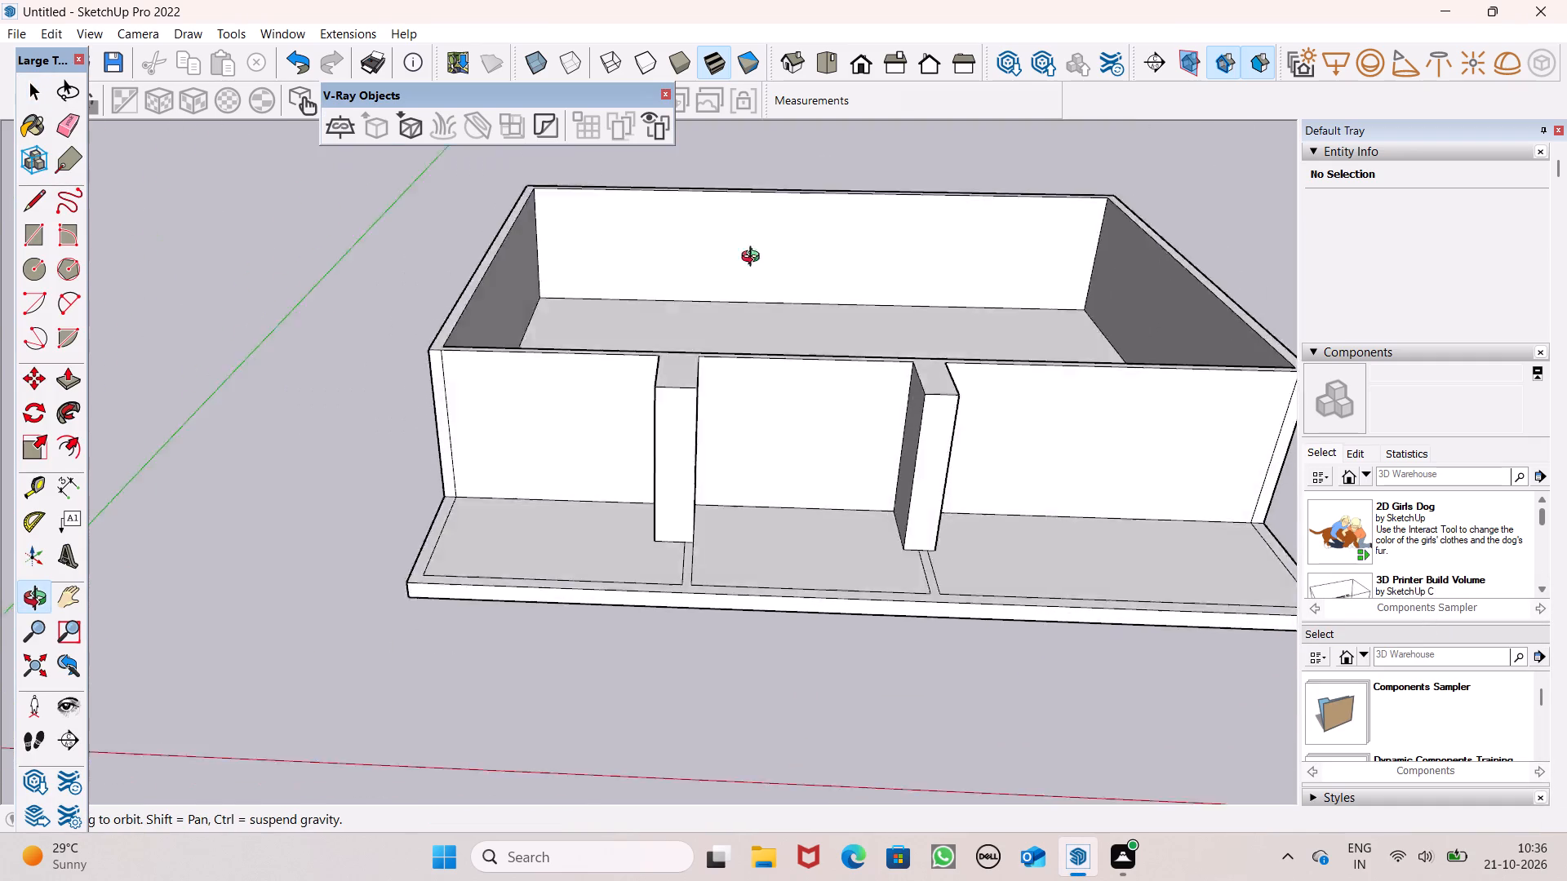
pyautogui.moveTo(754, 259); pyautogui.dragTo(825, 476, button='middle')
pyautogui.scroll(1, 825, 466)
pyautogui.scroll(-2, 894, 354)
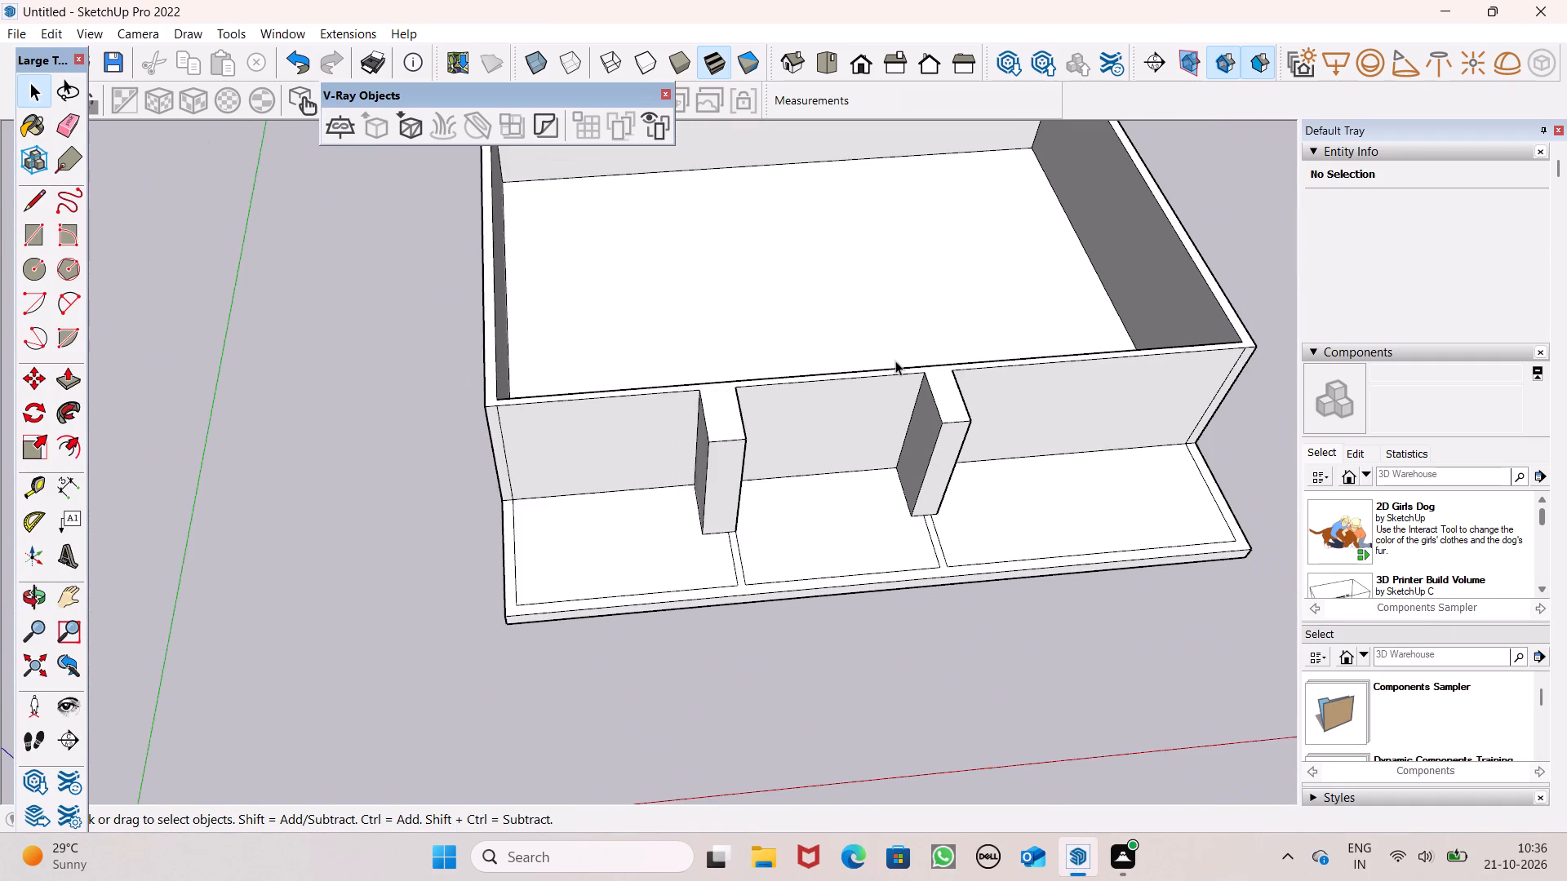
pyautogui.scroll(-2, 851, 393)
pyautogui.moveTo(775, 467); pyautogui.dragTo(767, 491, button='middle')
pyautogui.scroll(1, 764, 504)
pyautogui.scroll(-4, 852, 425)
pyautogui.scroll(1, 996, 307)
pyautogui.scroll(-4, 886, 319)
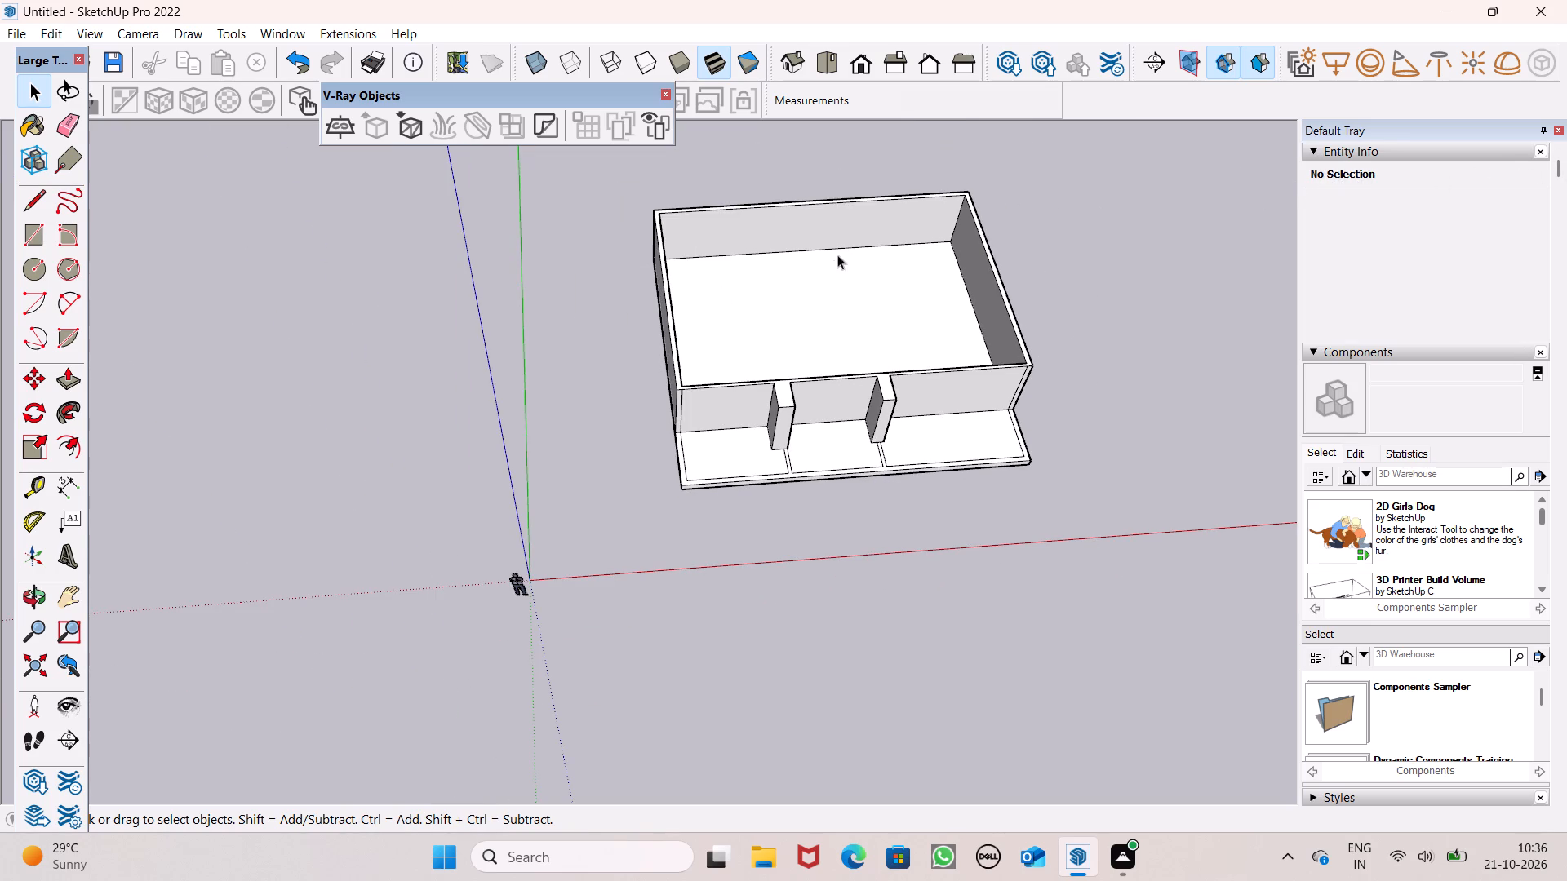
pyautogui.scroll(5, 1057, 209)
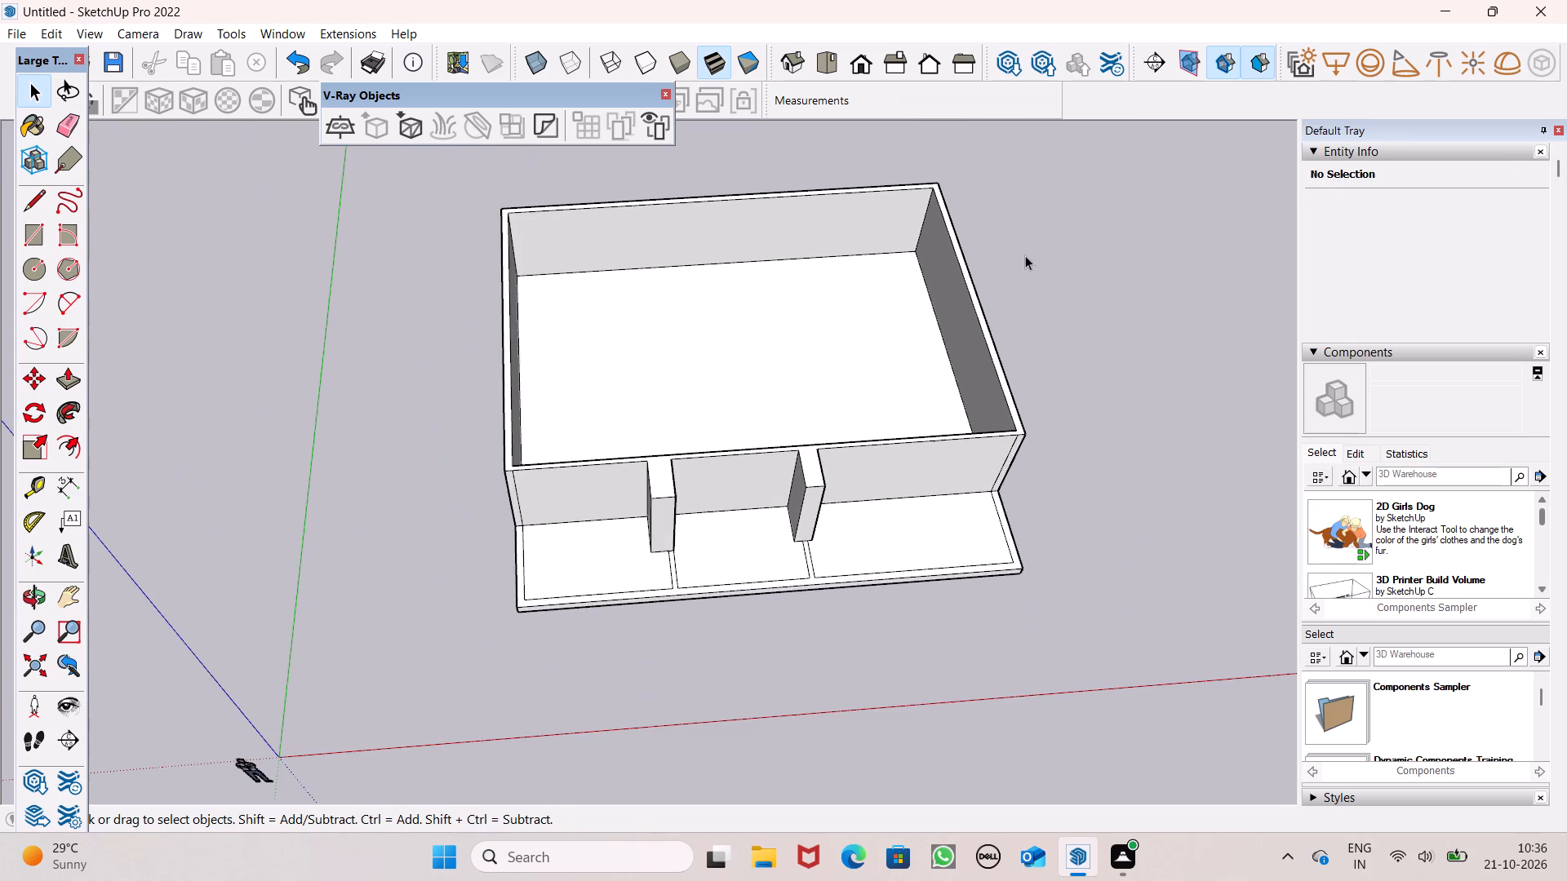
pyautogui.scroll(3, 1032, 333)
pyautogui.scroll(-3, 1021, 410)
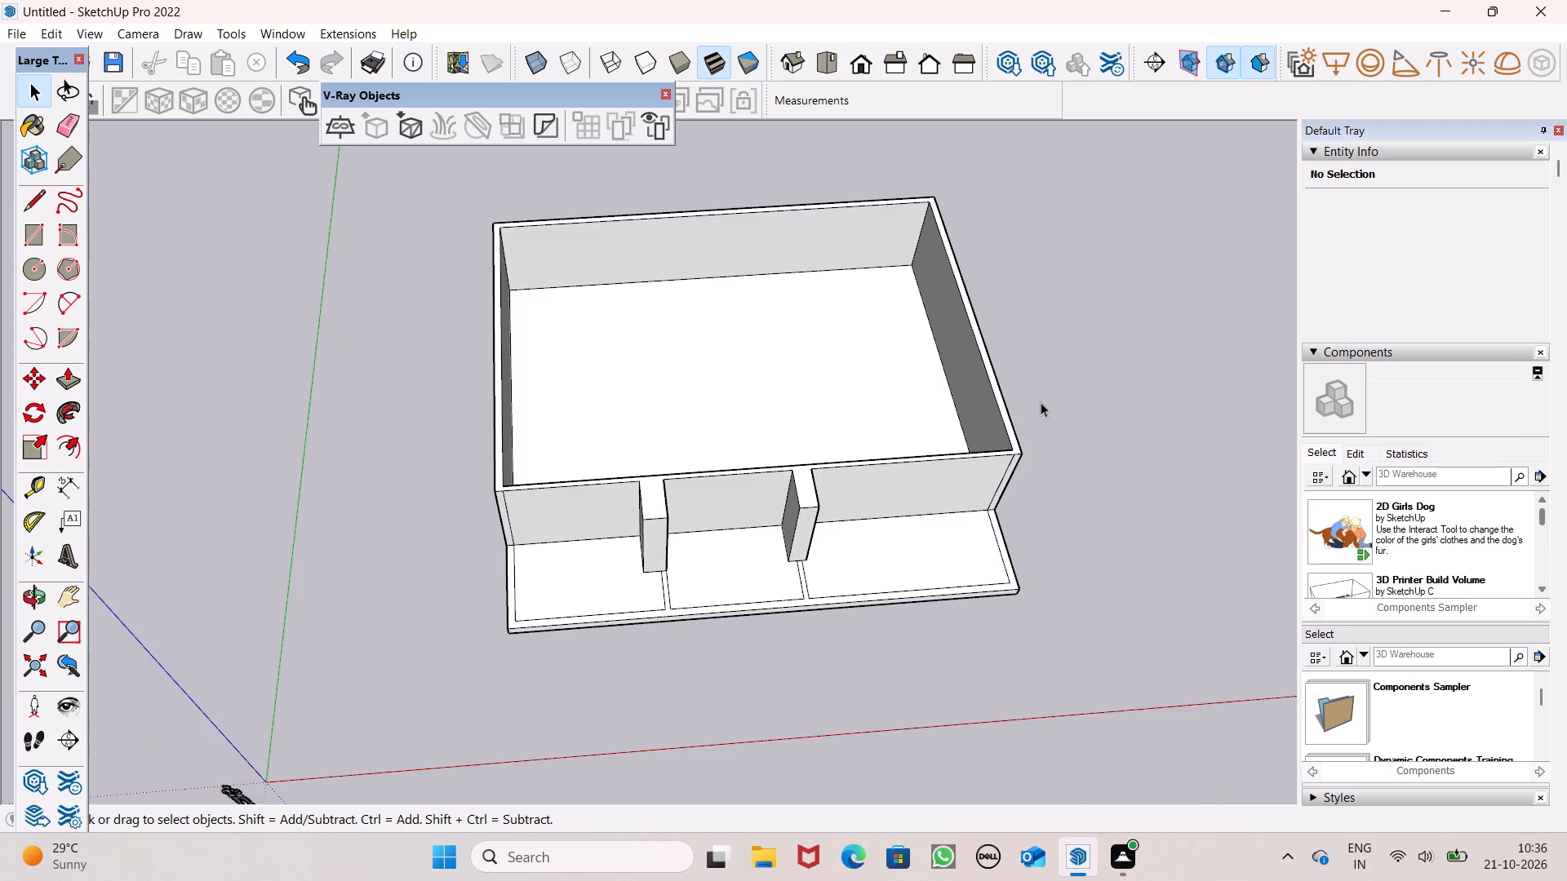
pyautogui.scroll(-3, 1108, 328)
pyautogui.moveTo(1093, 367); pyautogui.dragTo(1063, 372, button='middle')
pyautogui.moveTo(994, 411); pyautogui.dragTo(997, 339, button='middle')
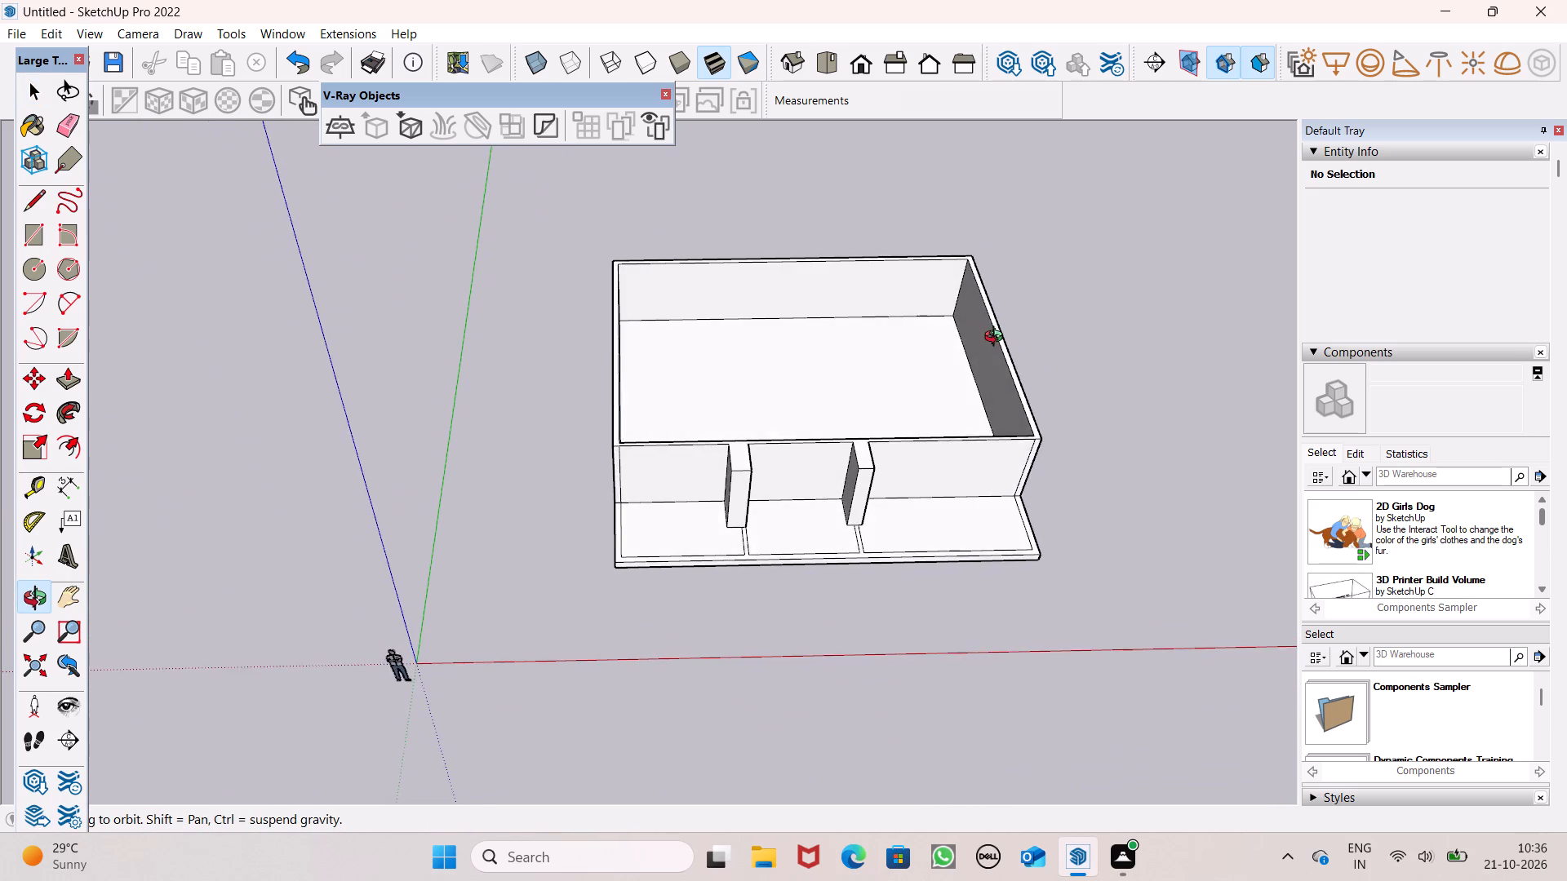
pyautogui.moveTo(997, 339); pyautogui.dragTo(952, 374, button='middle')
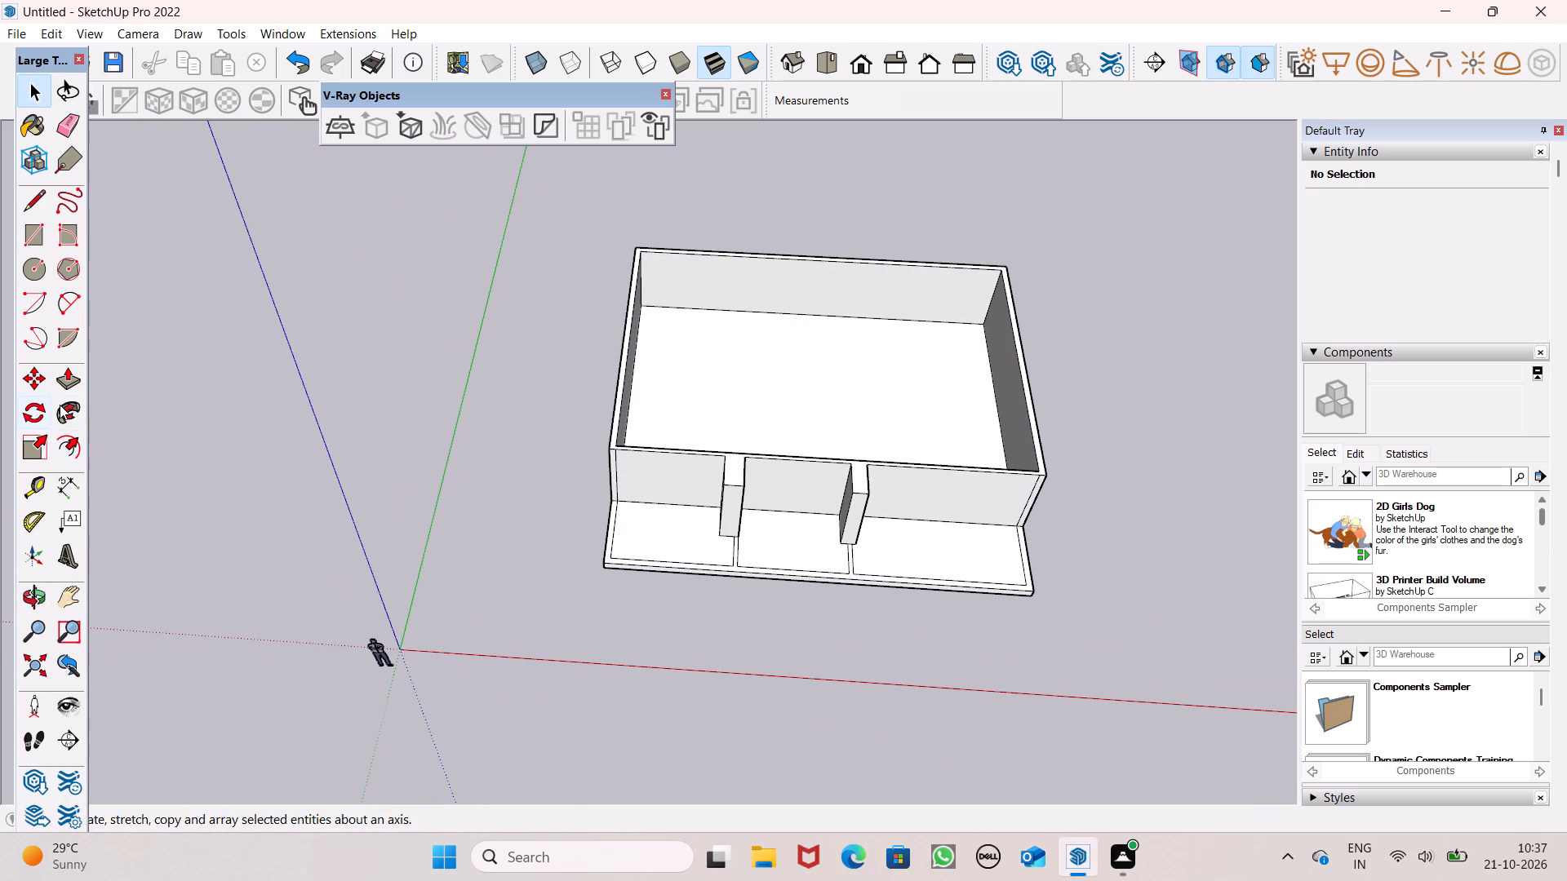
# Push/Pull the connected top face of the outer walls, cross wall and partitions slightly upward.
pyautogui.moveTo(65, 388); pyautogui.dragTo(73, 387)
pyautogui.scroll(5, 611, 454)
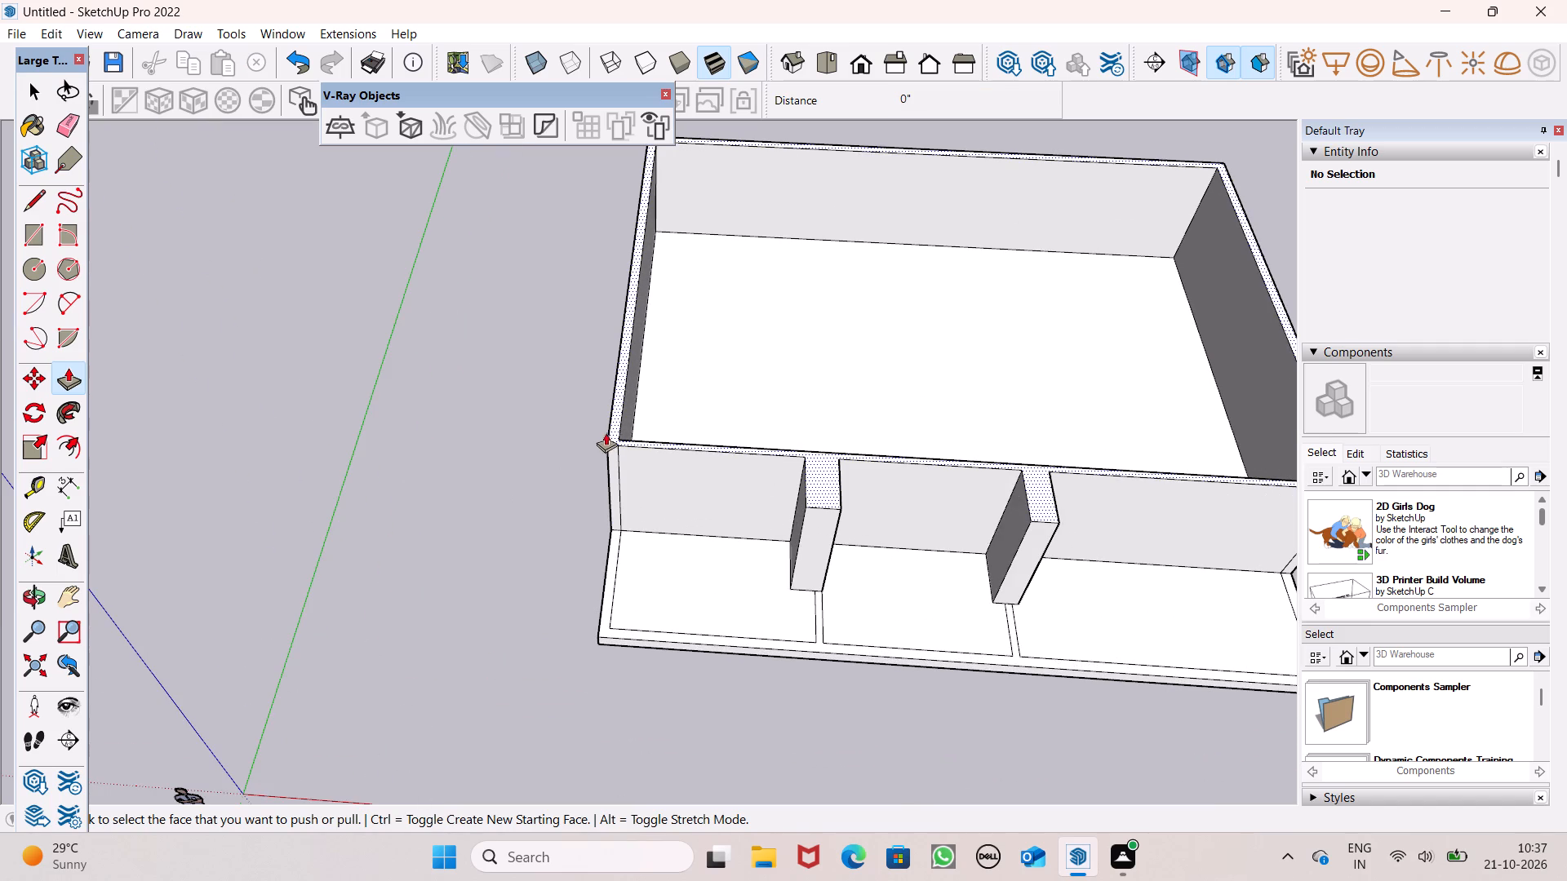
pyautogui.moveTo(613, 427); pyautogui.dragTo(615, 410)
pyautogui.click(616, 392)
pyautogui.click(610, 390)
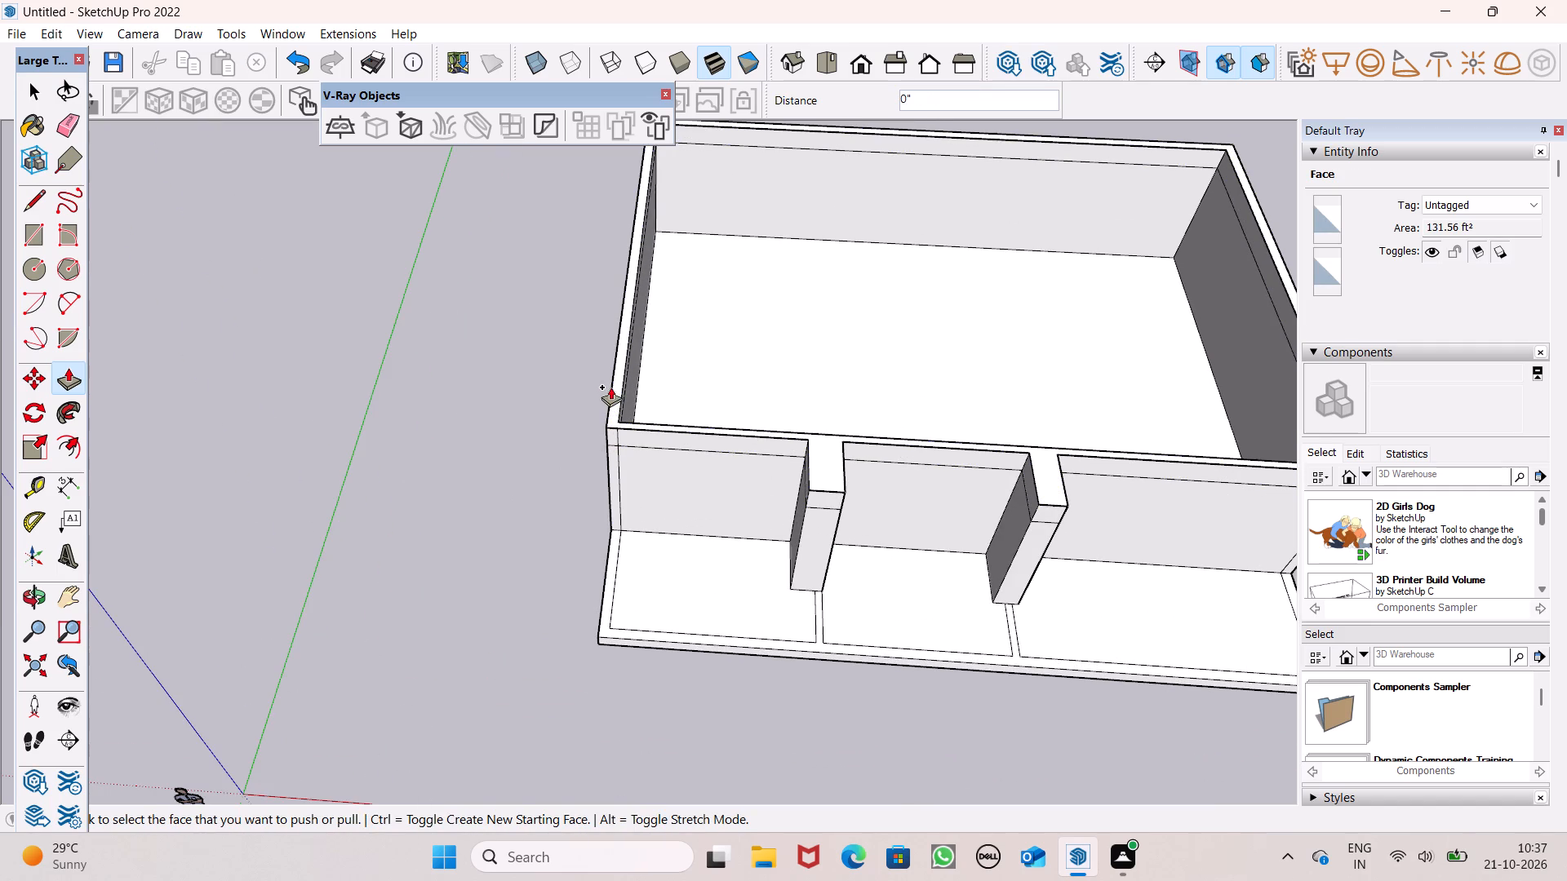
pyautogui.click(610, 385)
pyautogui.click(610, 369)
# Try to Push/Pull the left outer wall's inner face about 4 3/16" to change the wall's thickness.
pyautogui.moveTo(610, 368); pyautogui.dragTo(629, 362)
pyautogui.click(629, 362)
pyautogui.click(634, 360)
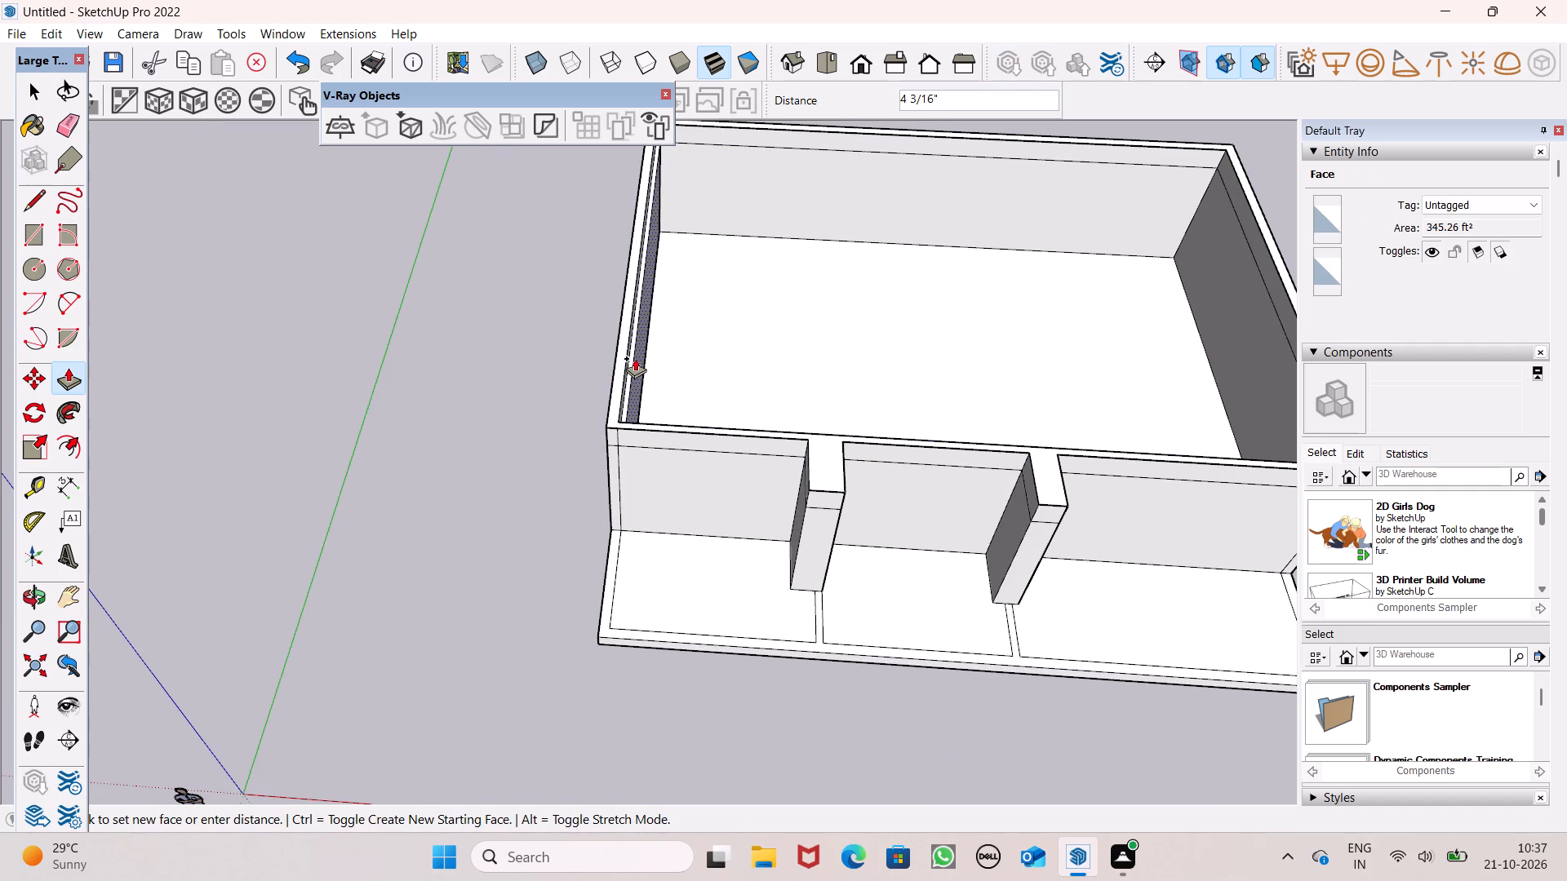
# Undo the left wall's Push/Pull and the slight raise of the connected top face of the walls and partitions.
pyautogui.hotkey('ctrl', 'z')
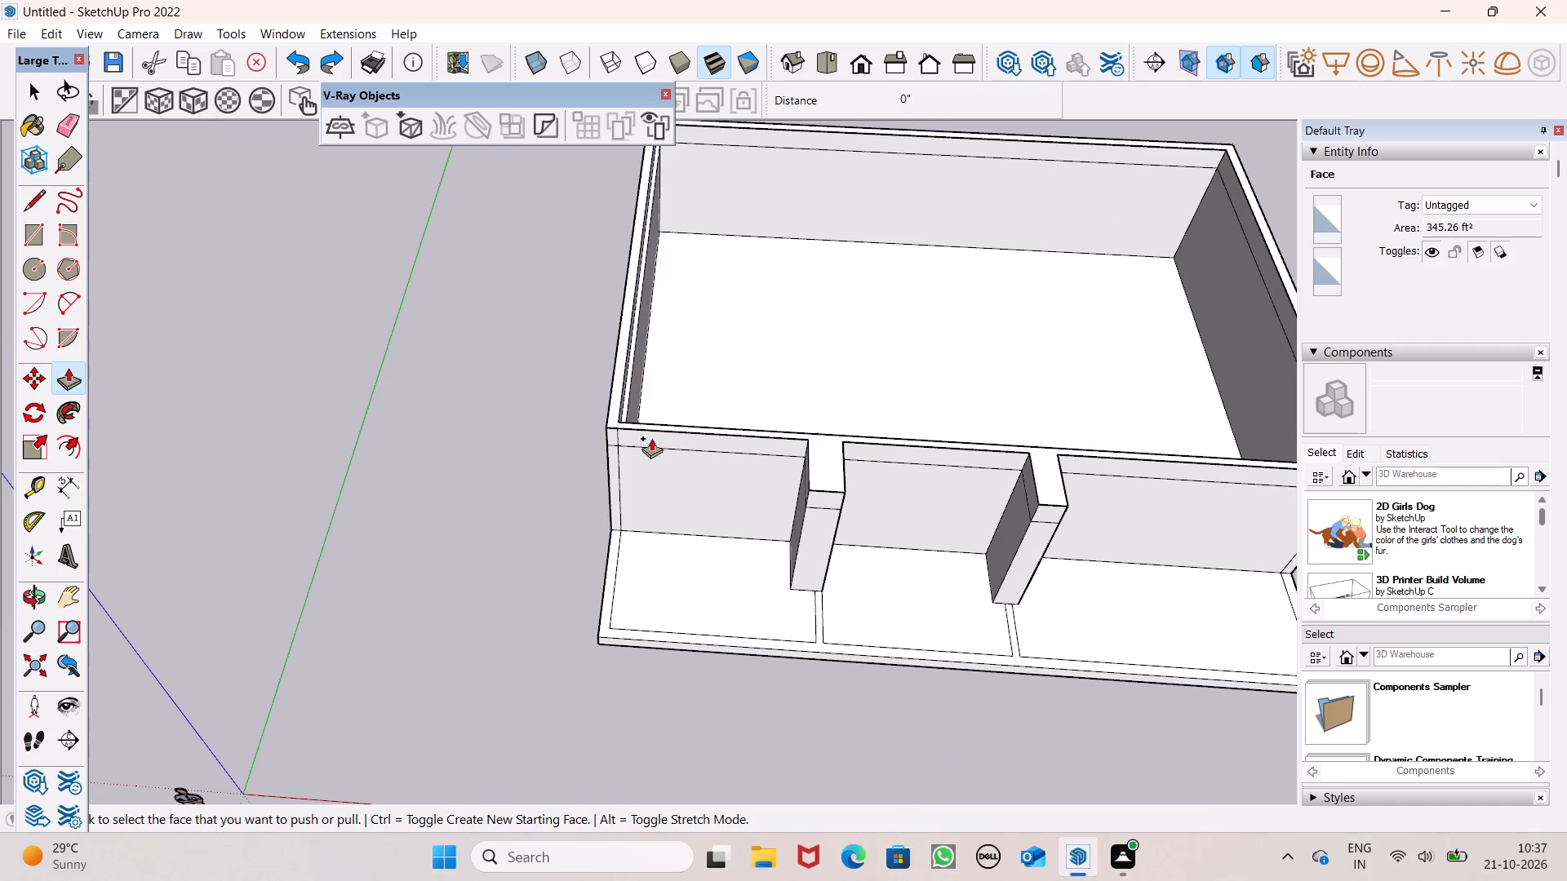
pyautogui.hotkey('ctrl', 'z')
pyautogui.hotkey('ctrl', 'z')
pyautogui.hotkey('ctrl', 'z')
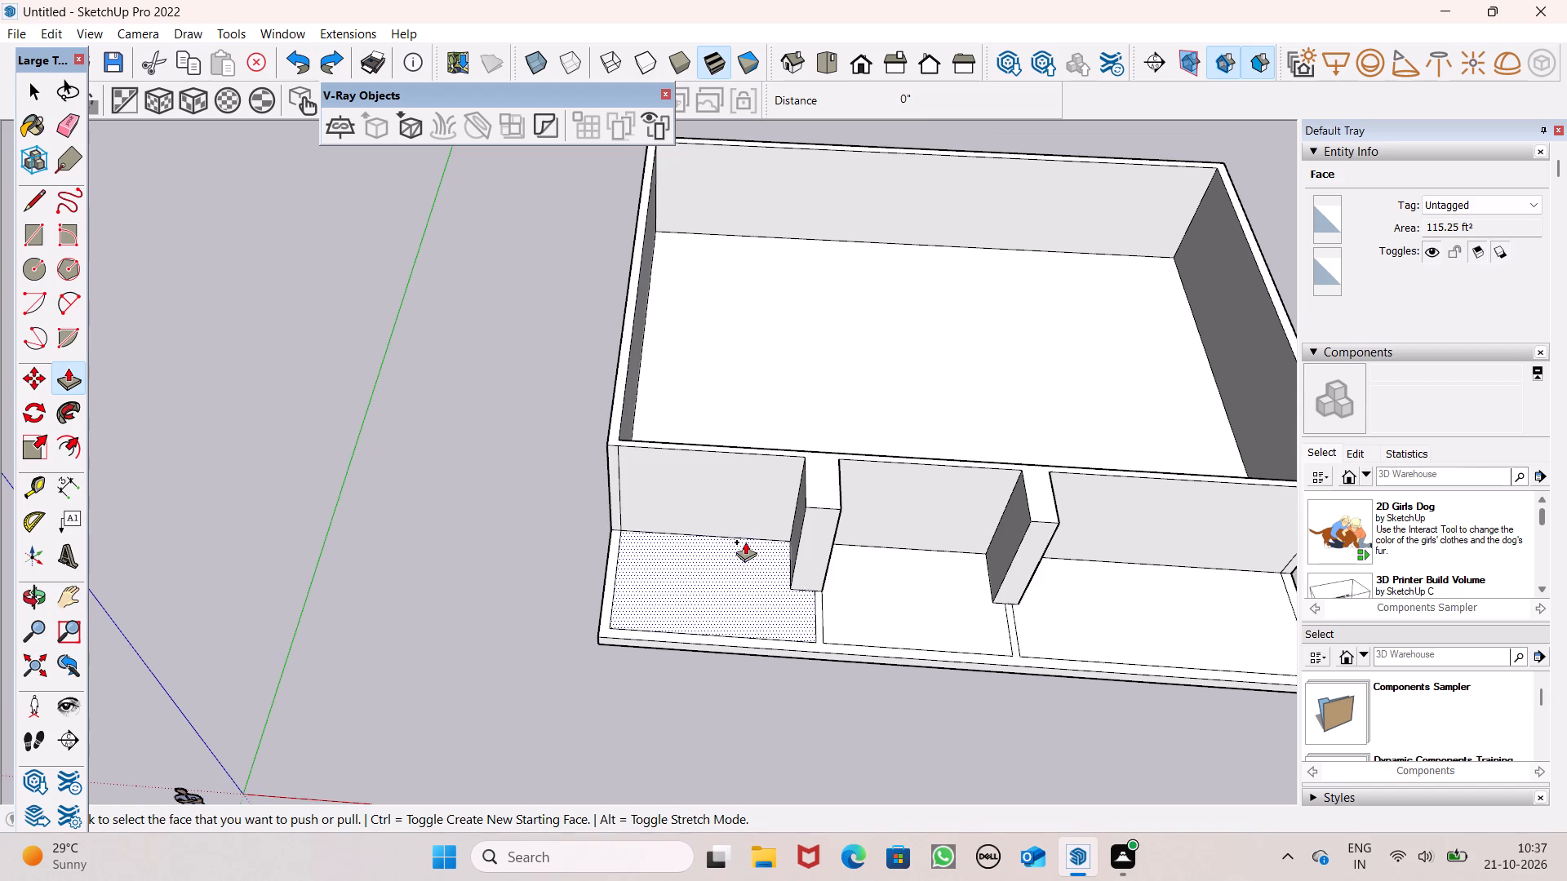
pyautogui.press('space')
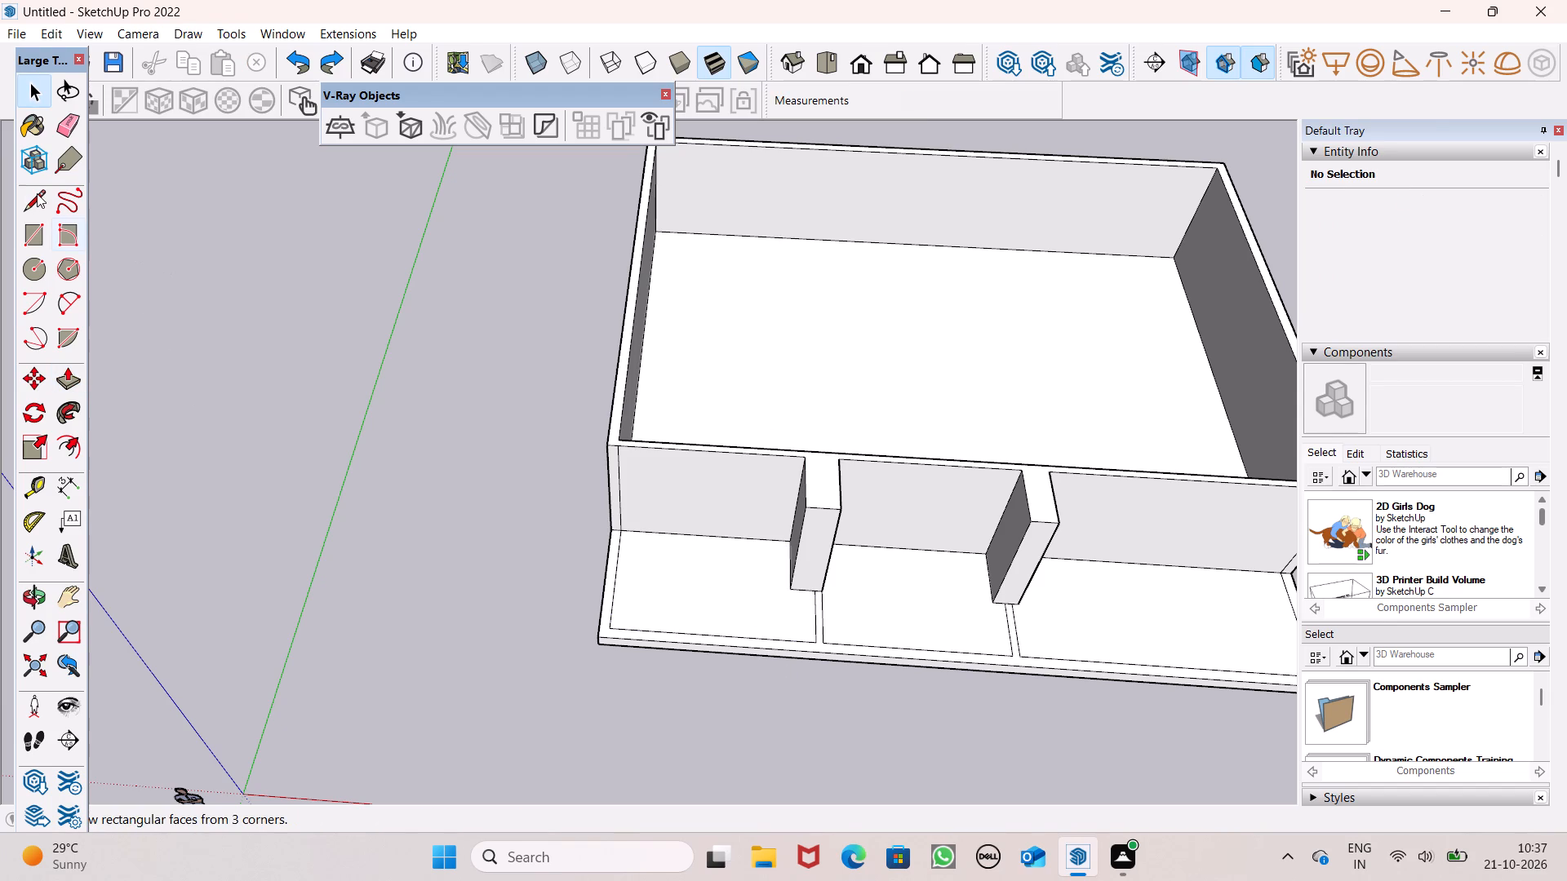
# Draw lines about 2' 3" and 1' 10" long across the left and right pier tops, separating them from the cross wall's top.
pyautogui.click(36, 193)
pyautogui.scroll(-1, 404, 489)
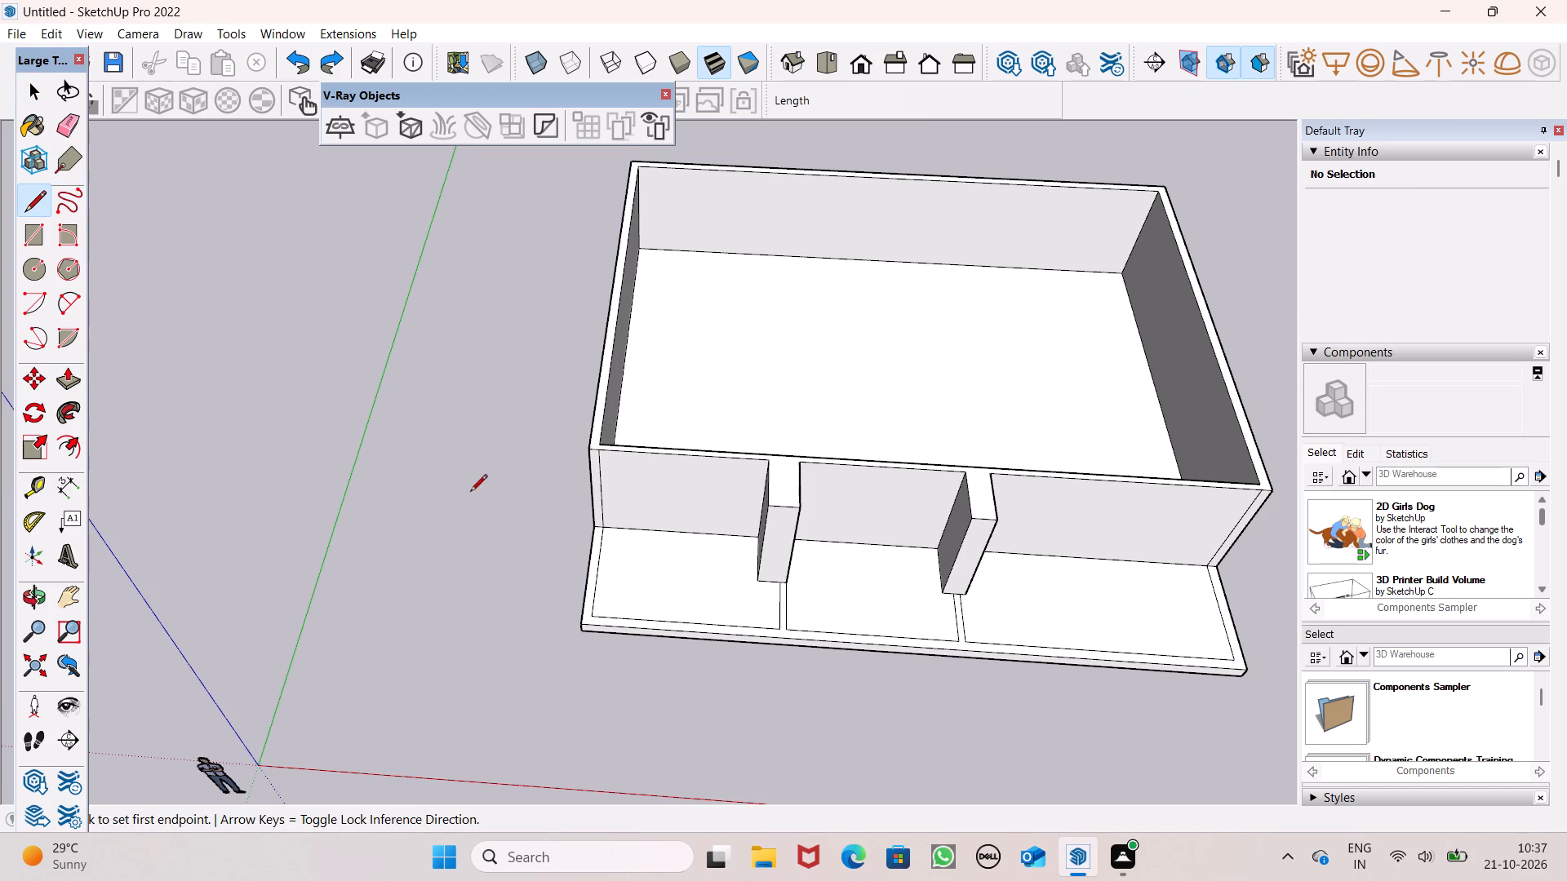
pyautogui.scroll(6, 783, 513)
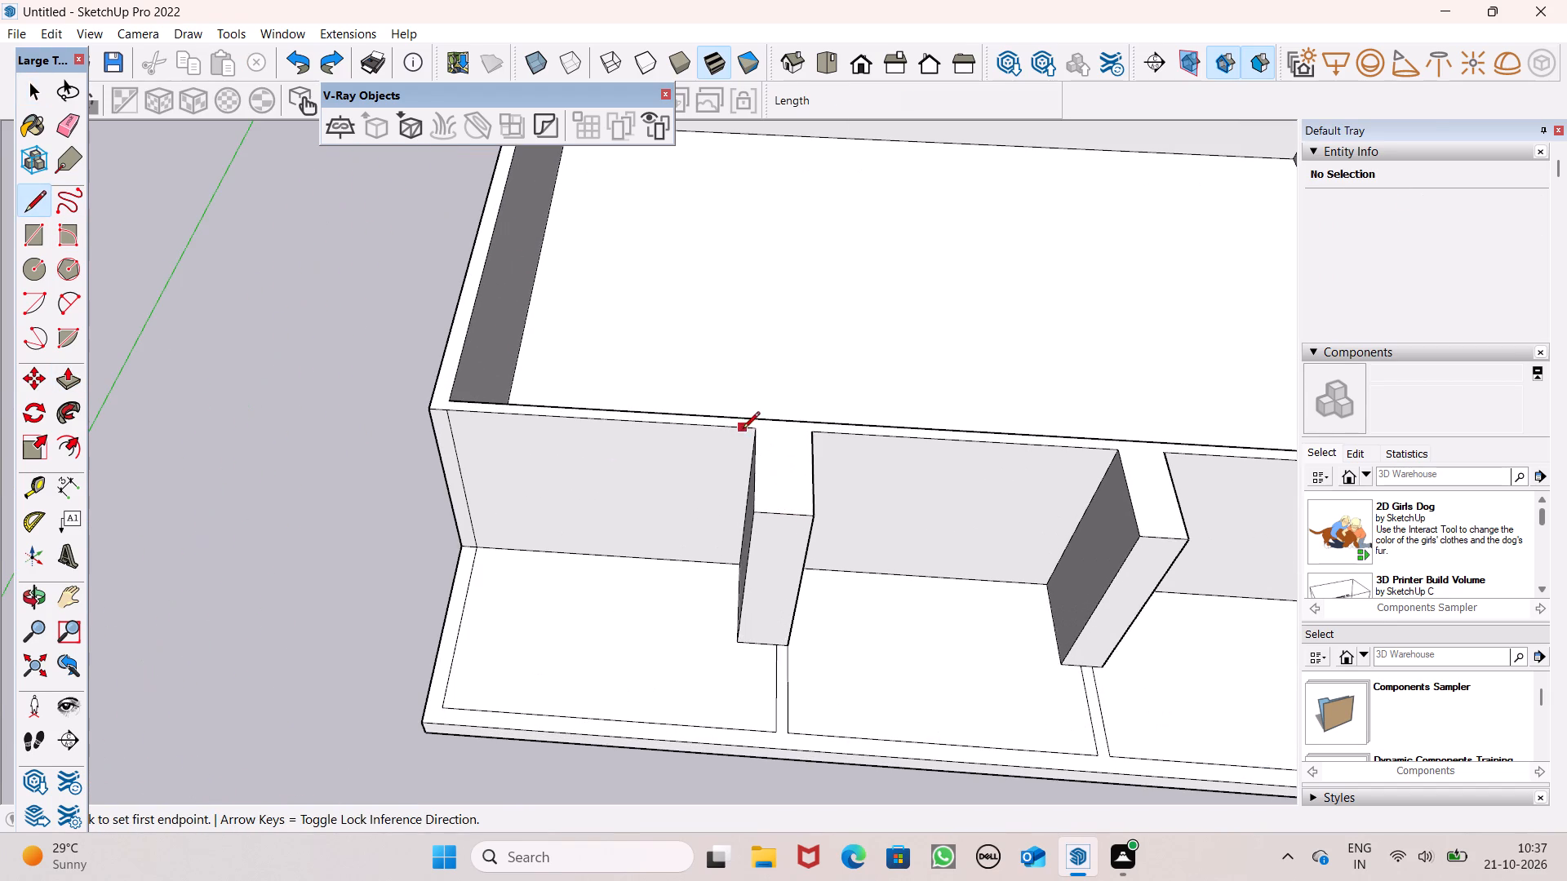
pyautogui.click(753, 426)
pyautogui.click(816, 435)
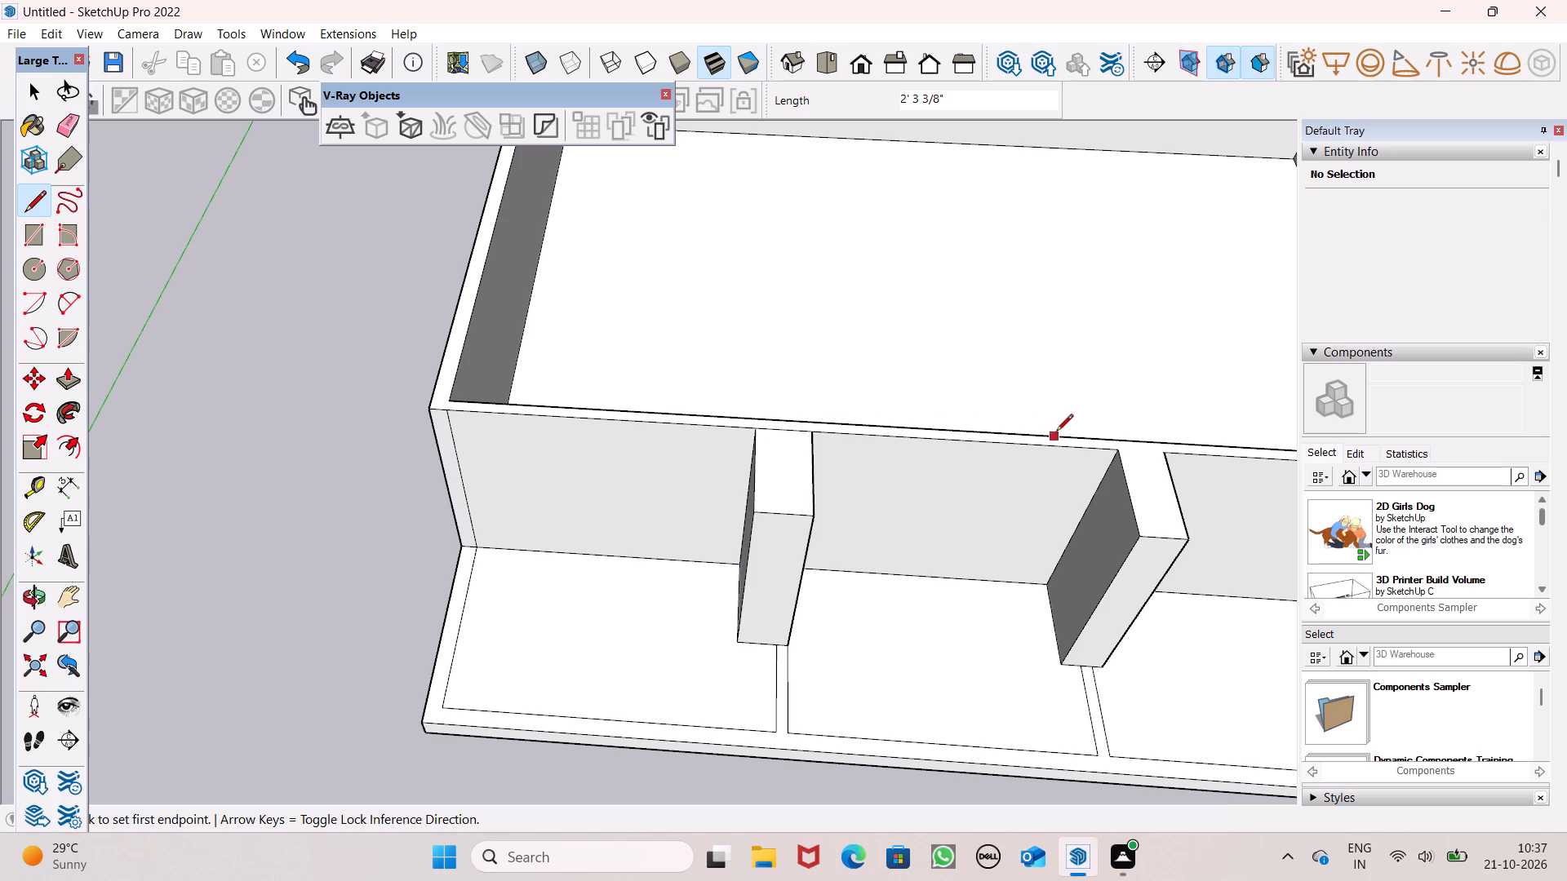
pyautogui.click(1116, 453)
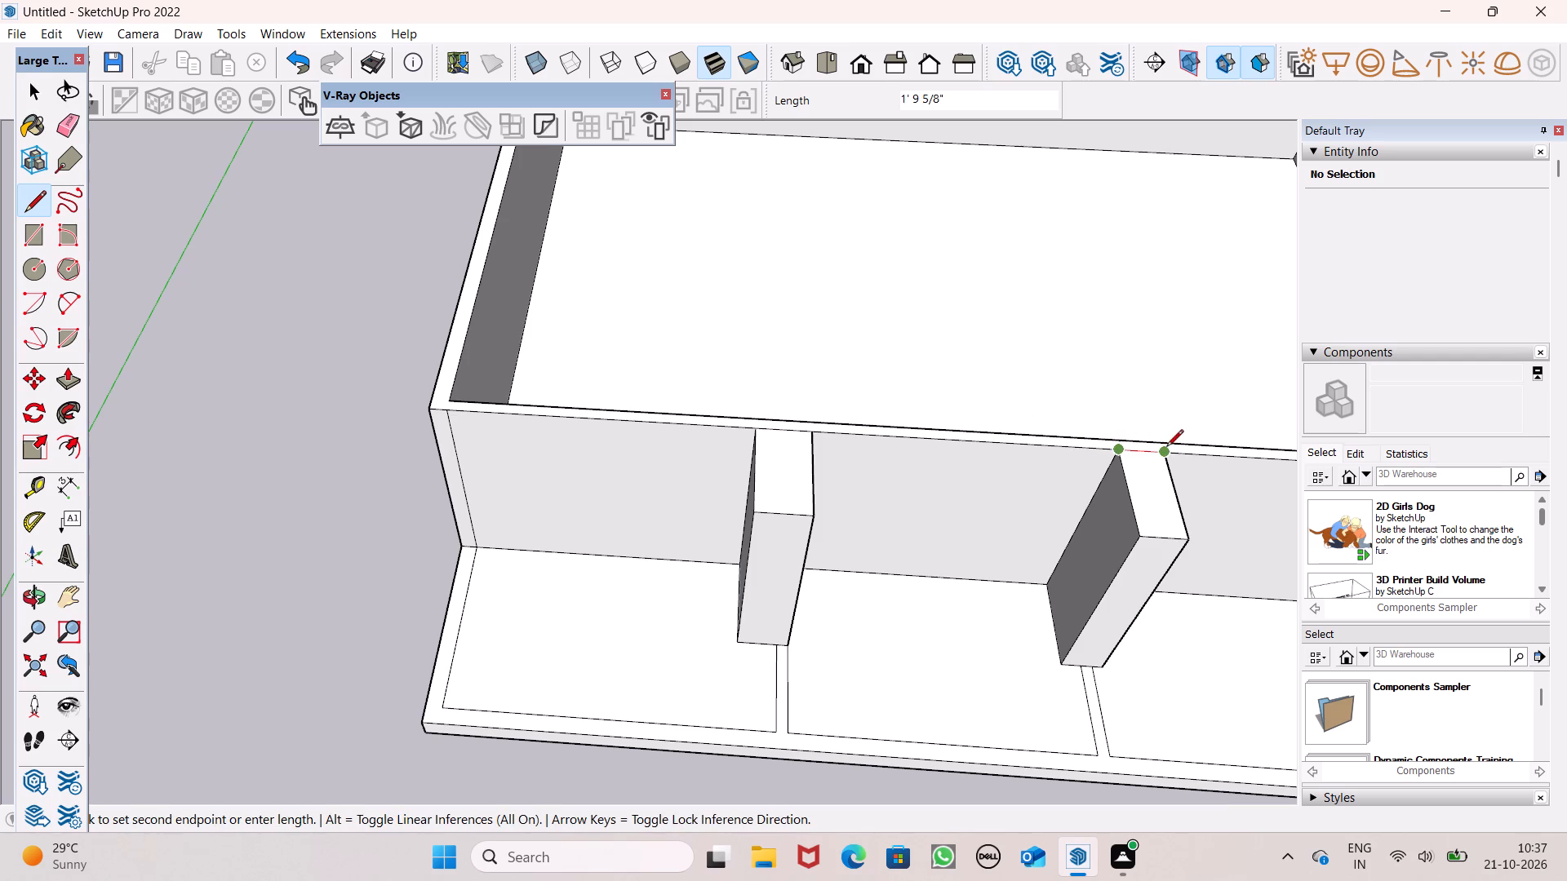
pyautogui.click(1166, 448)
pyautogui.press('space')
# Check the wall height with a temporary dimension at the cross wall's left front corner, without placing it.
pyautogui.scroll(-9, 970, 376)
pyautogui.moveTo(955, 361); pyautogui.dragTo(976, 251, button='middle')
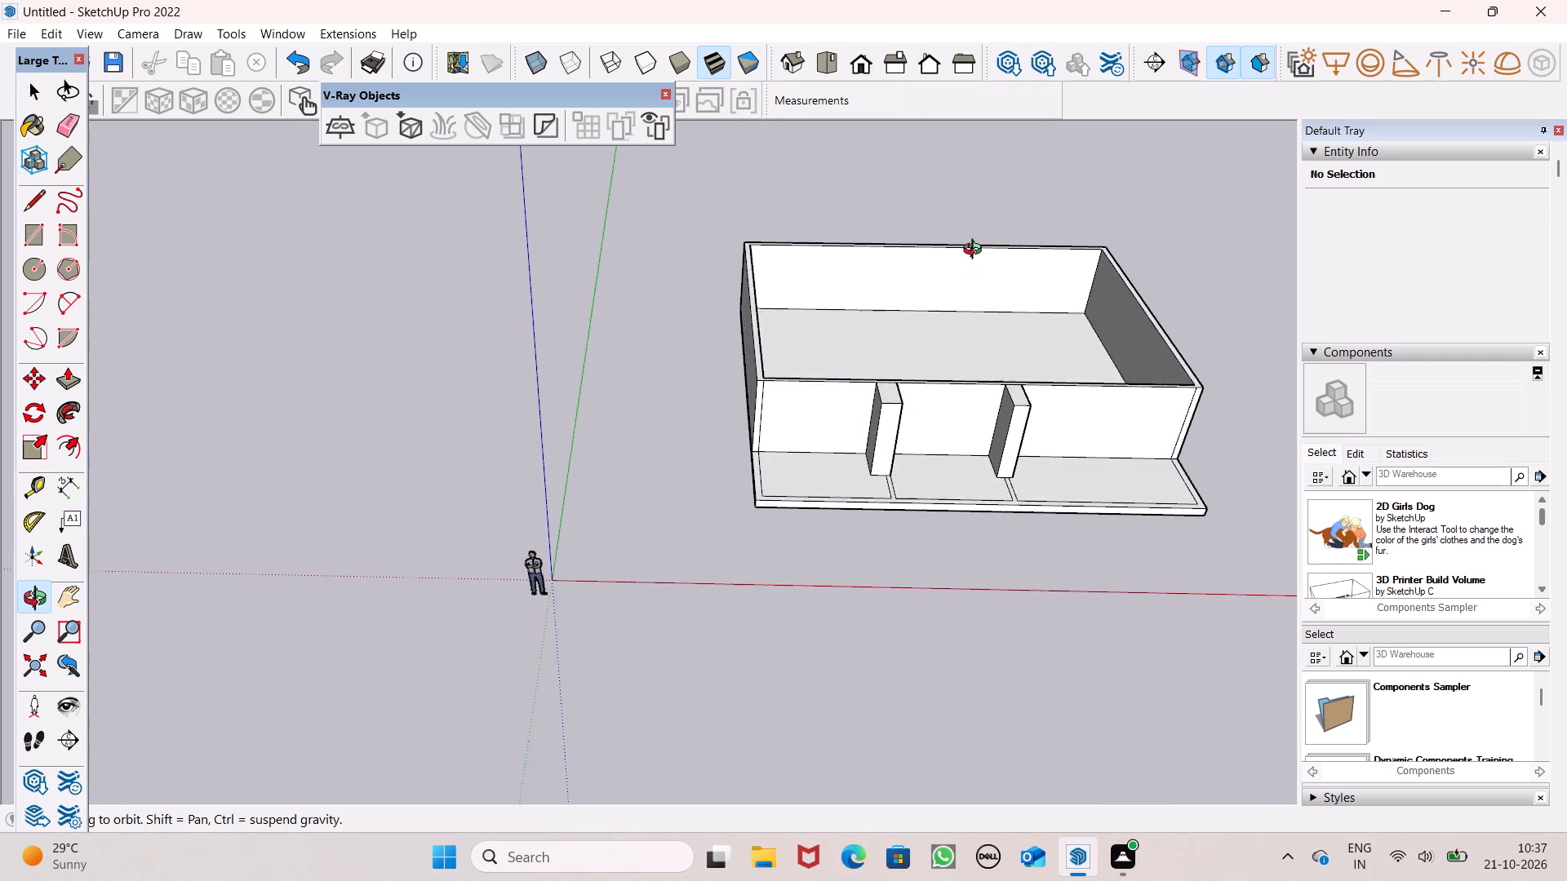
pyautogui.scroll(1, 976, 251)
pyautogui.moveTo(976, 251); pyautogui.dragTo(981, 251, button='middle')
pyautogui.scroll(2, 977, 417)
pyautogui.moveTo(893, 463); pyautogui.dragTo(942, 382, button='middle')
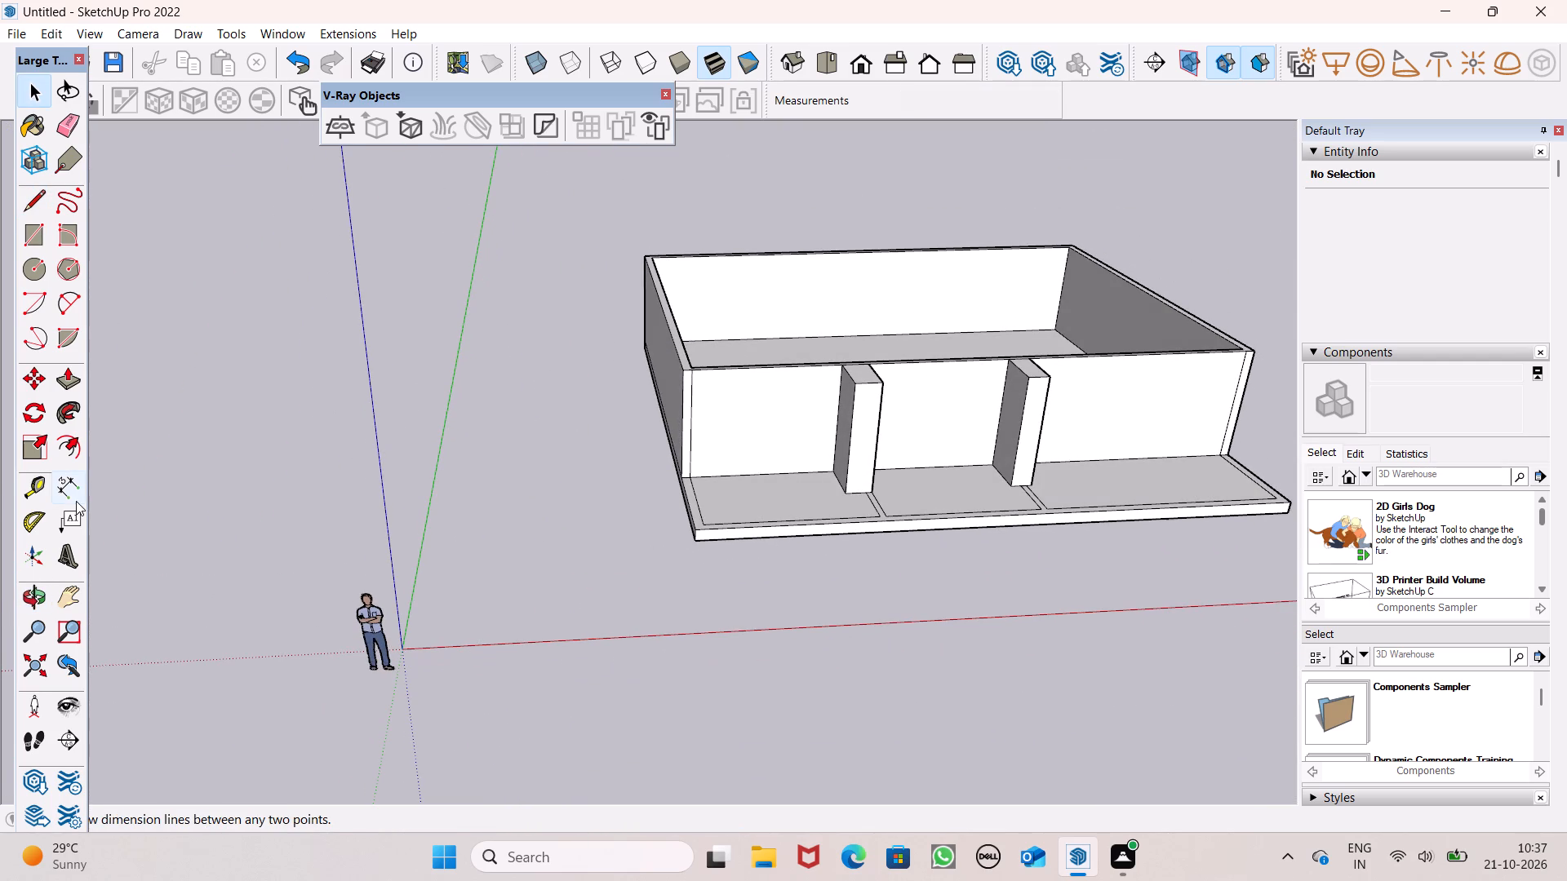
pyautogui.click(78, 493)
pyautogui.scroll(6, 663, 417)
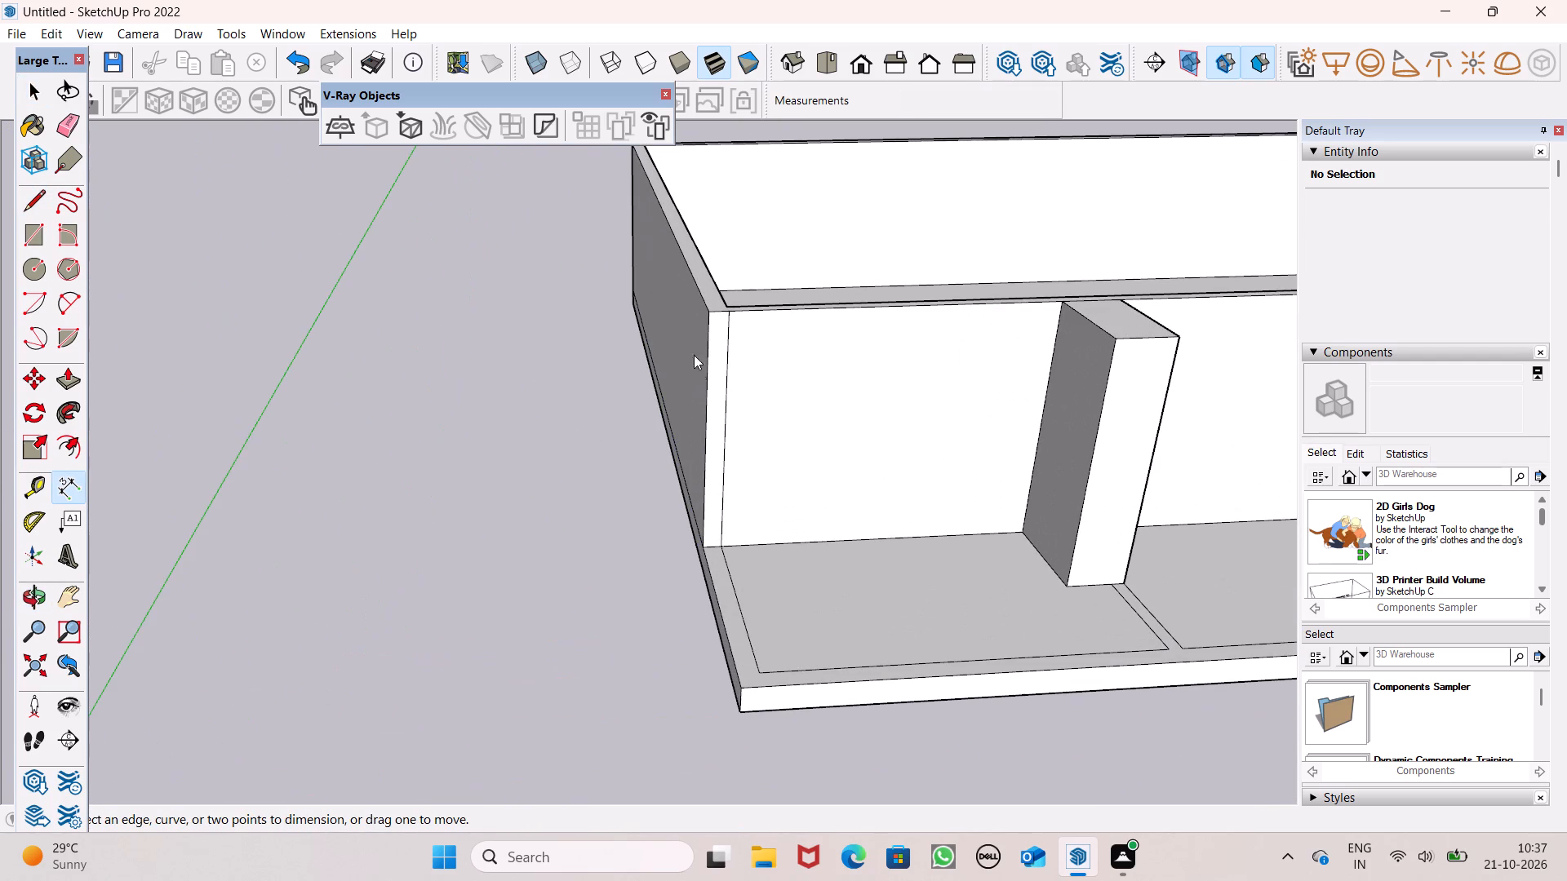
pyautogui.click(708, 311)
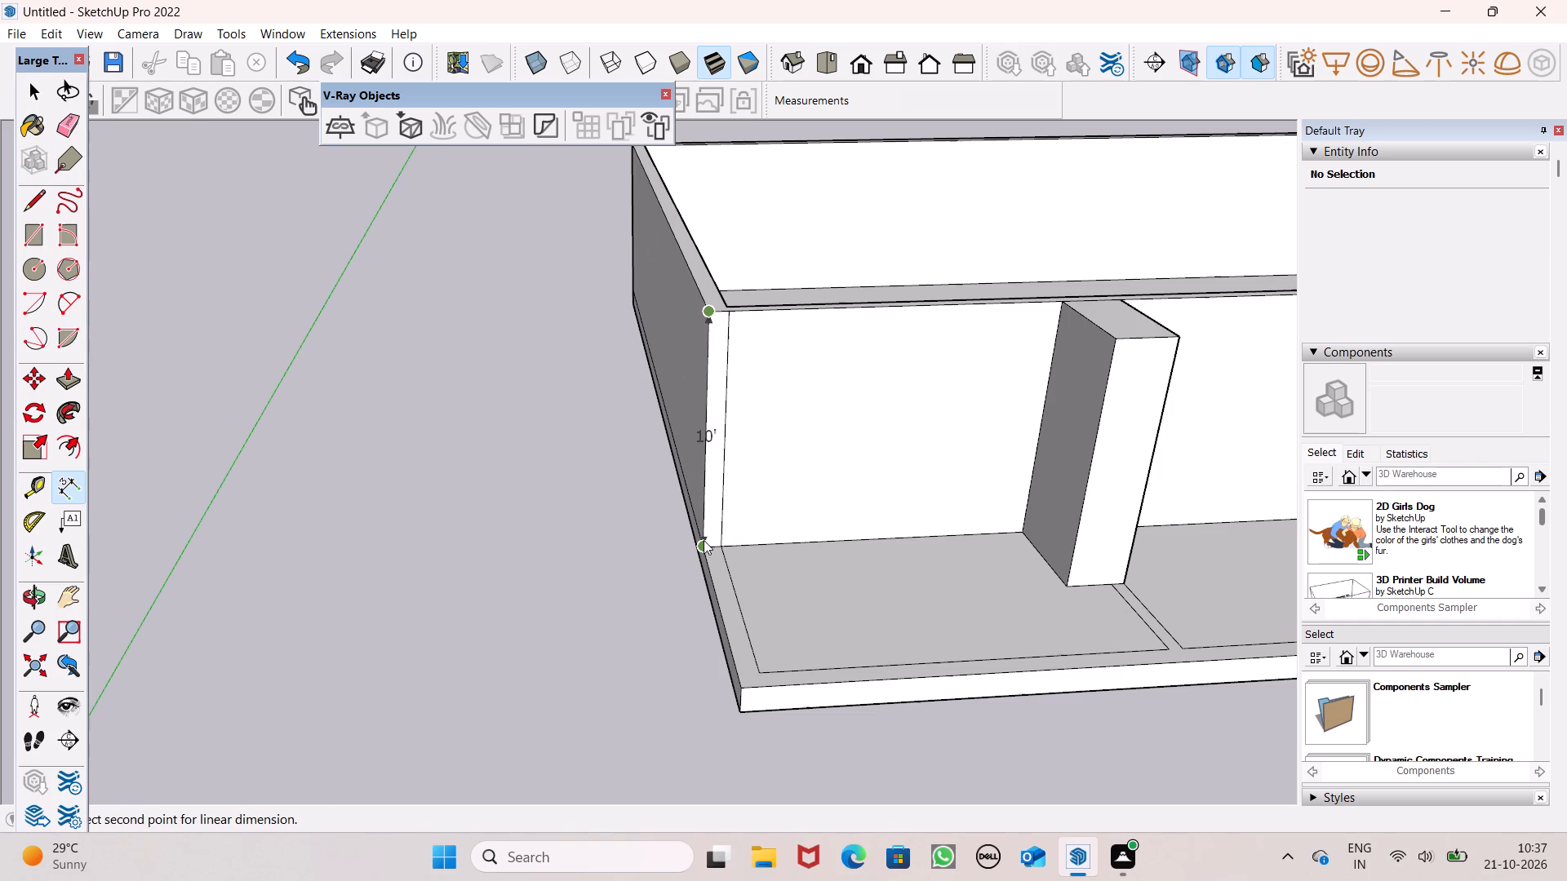
pyautogui.press('space')
# Push/Pull the top face of the outer walls and cross wall up by 1', leaving the pier tops out.
pyautogui.scroll(-11, 556, 466)
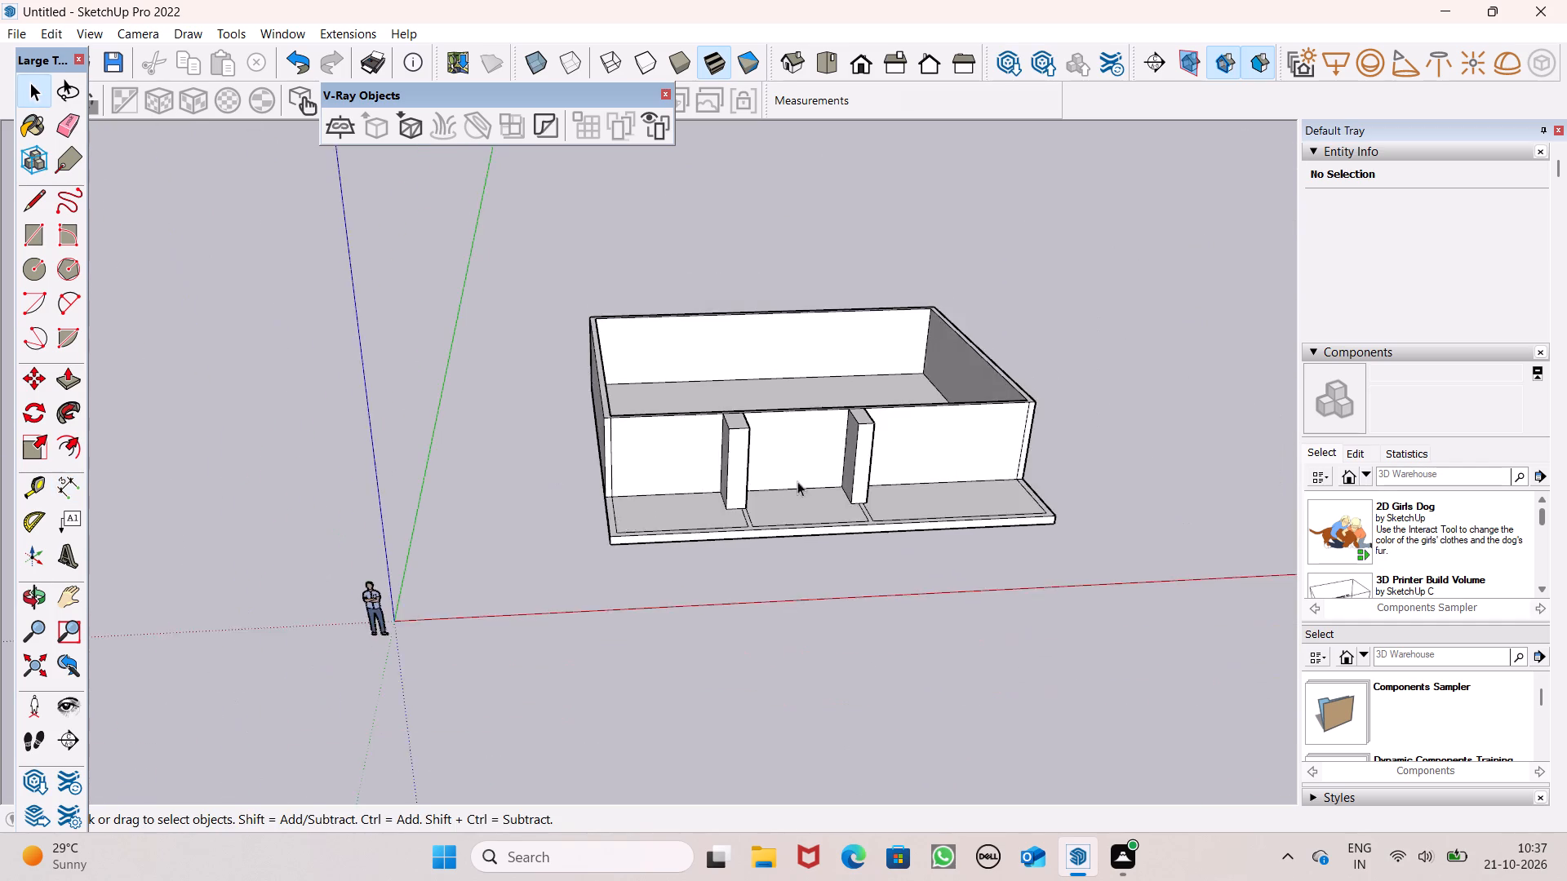
pyautogui.moveTo(794, 494); pyautogui.dragTo(754, 687, button='middle')
pyautogui.scroll(-3, 734, 507)
pyautogui.moveTo(747, 540); pyautogui.dragTo(775, 672, button='middle')
pyautogui.scroll(2, 811, 482)
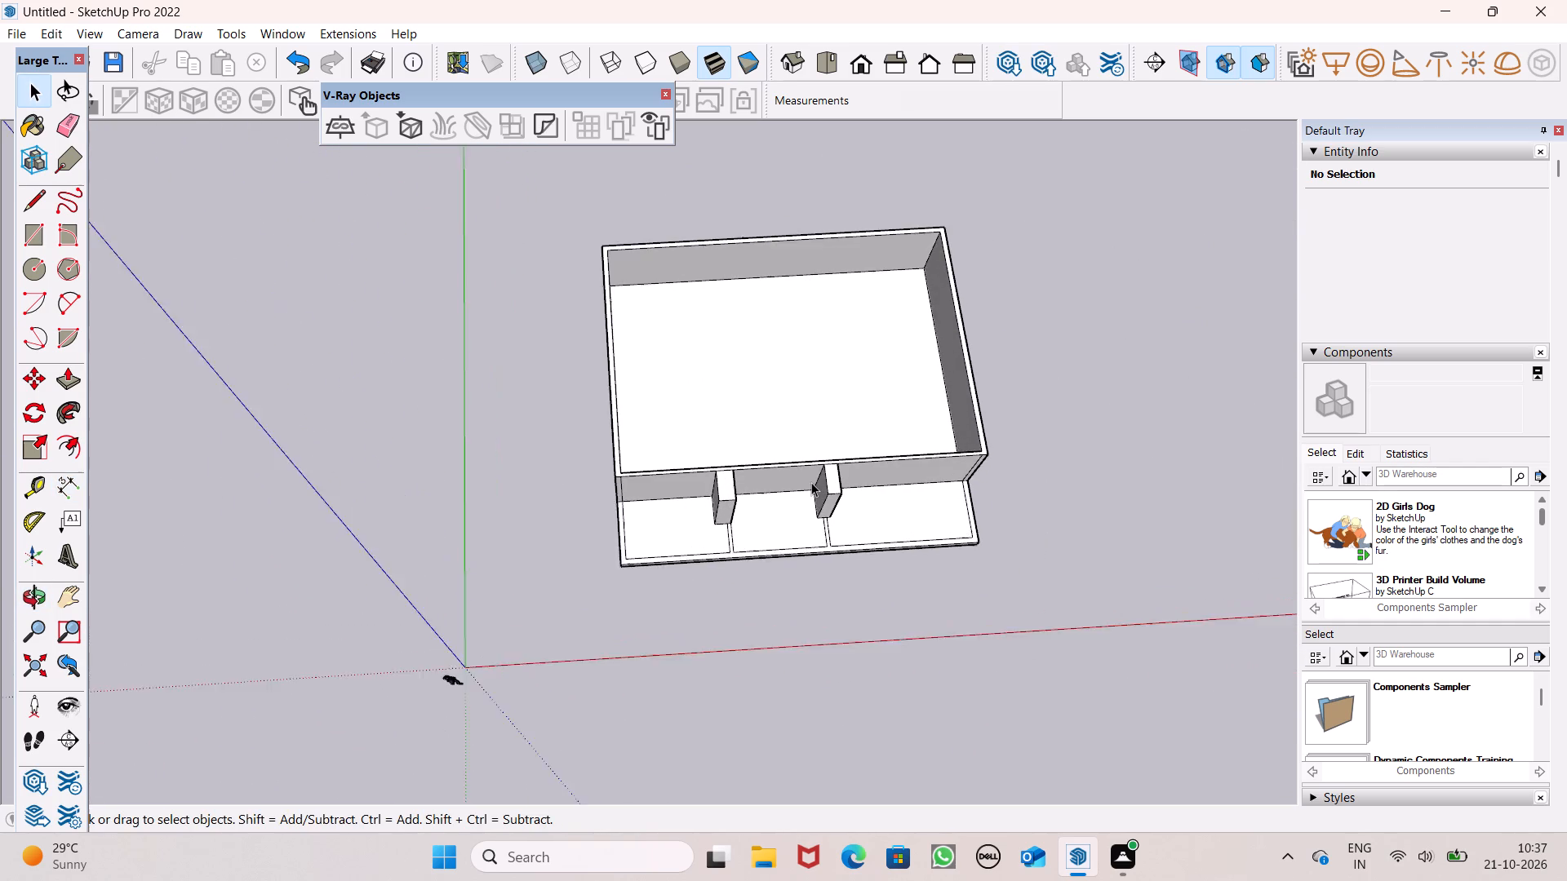
pyautogui.scroll(4, 811, 482)
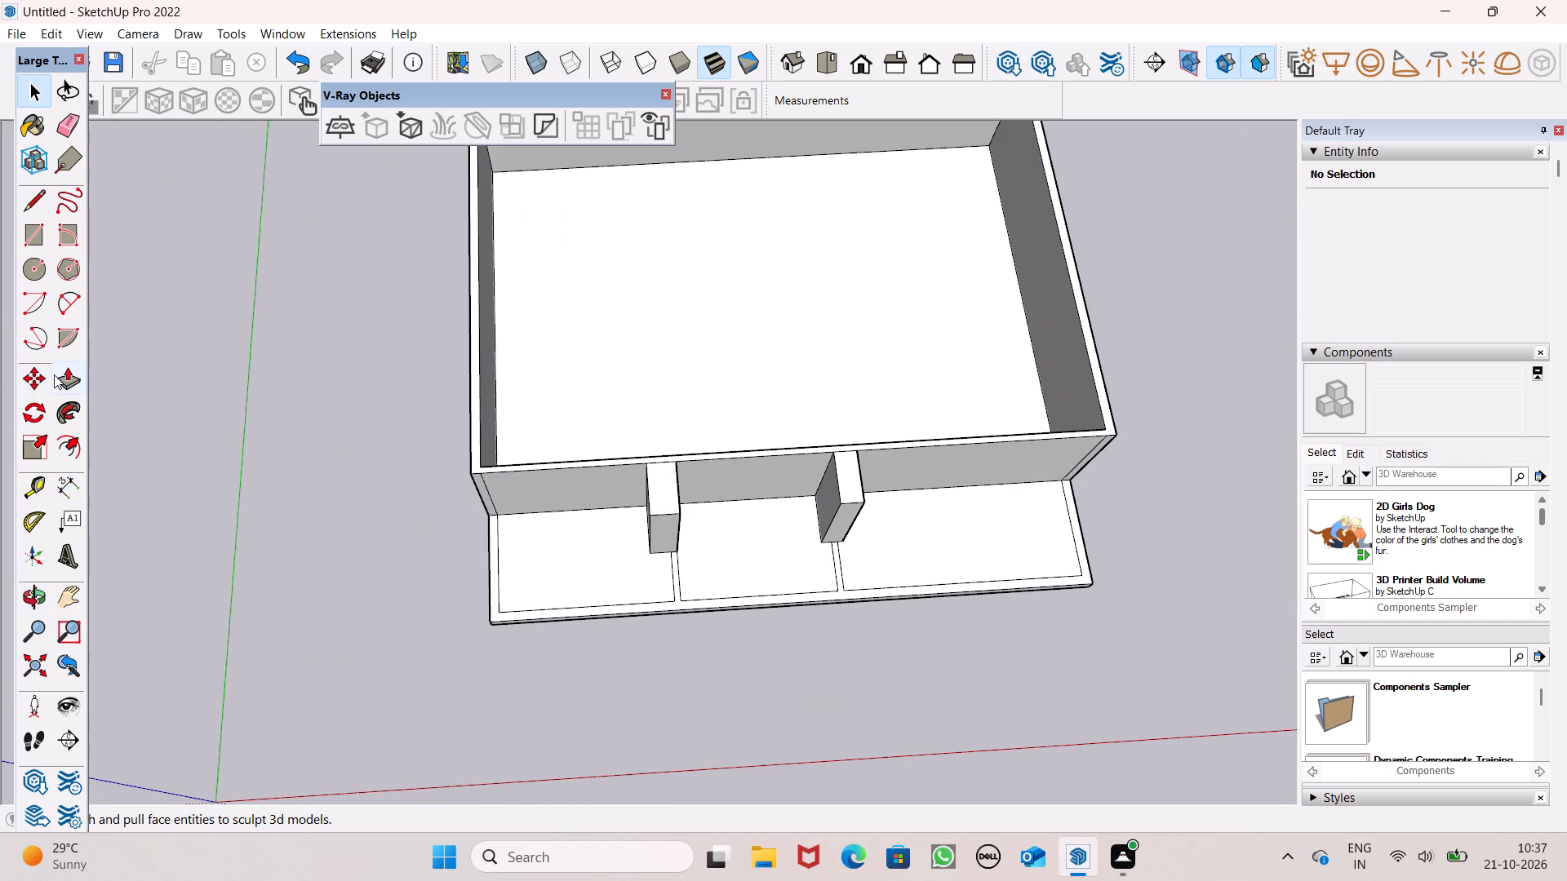
pyautogui.click(68, 371)
pyautogui.scroll(-3, 716, 344)
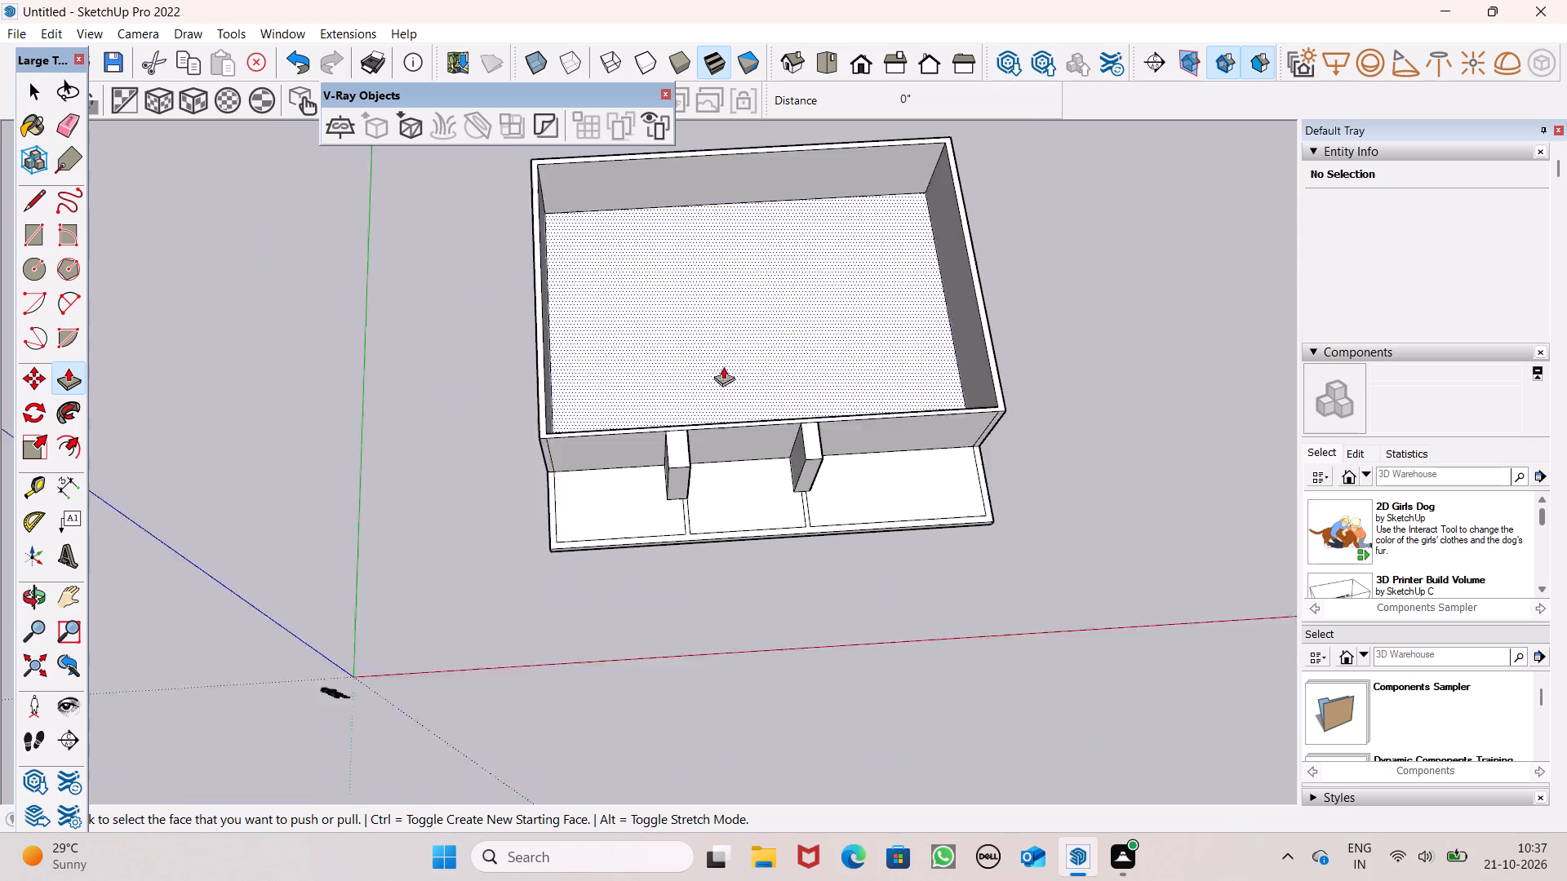
pyautogui.scroll(-2, 723, 366)
pyautogui.scroll(12, 570, 414)
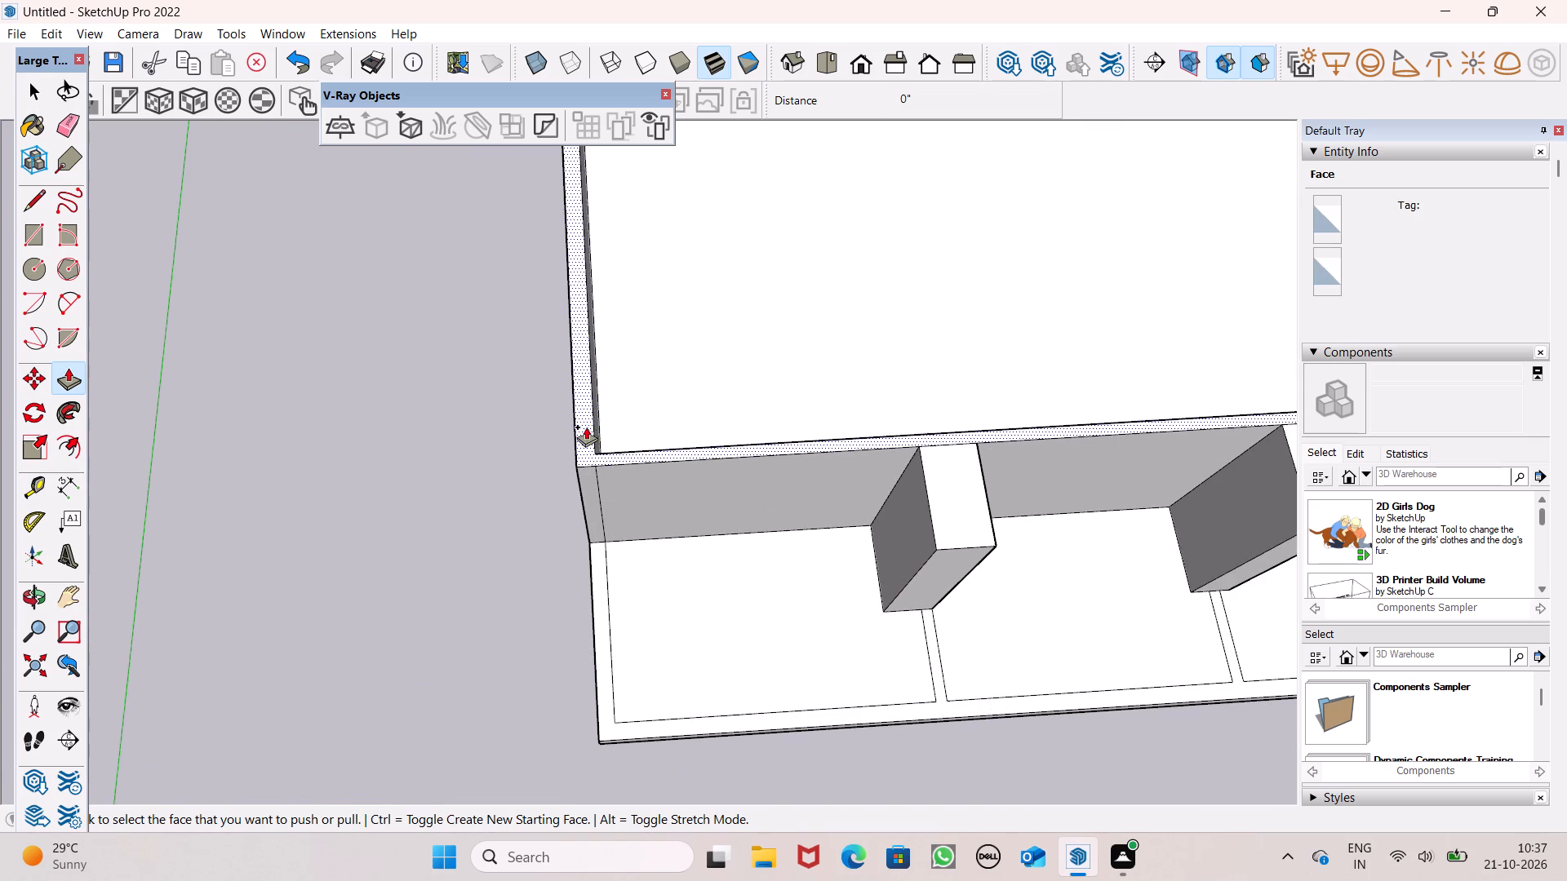
pyautogui.moveTo(585, 427); pyautogui.dragTo(587, 278)
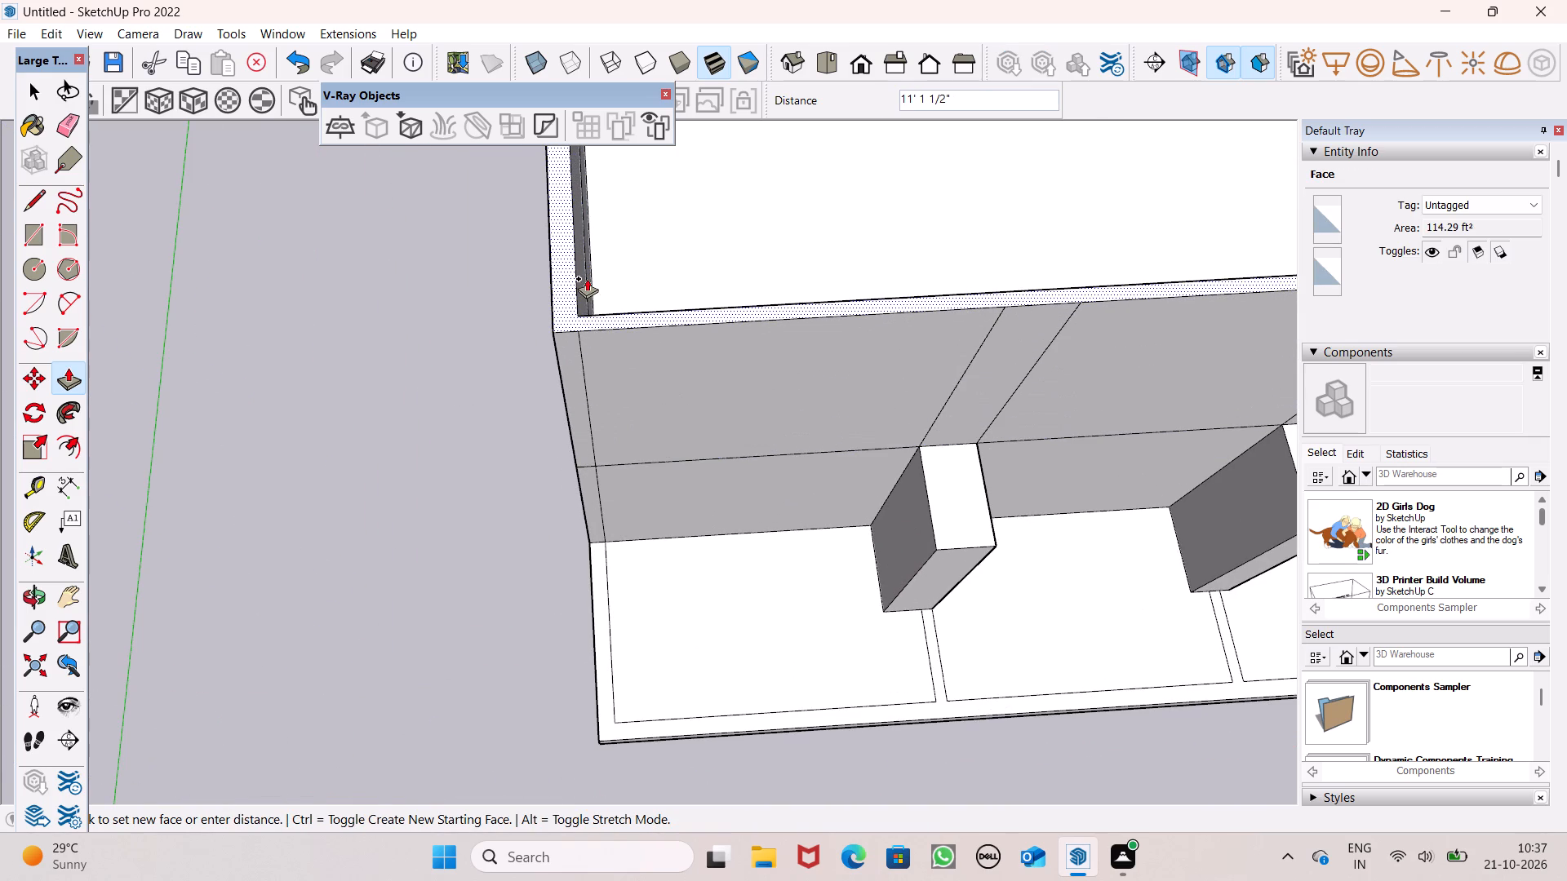
pyautogui.moveTo(587, 278); pyautogui.dragTo(587, 277)
pyautogui.press('1')
pyautogui.press("'")
pyautogui.press('Return')
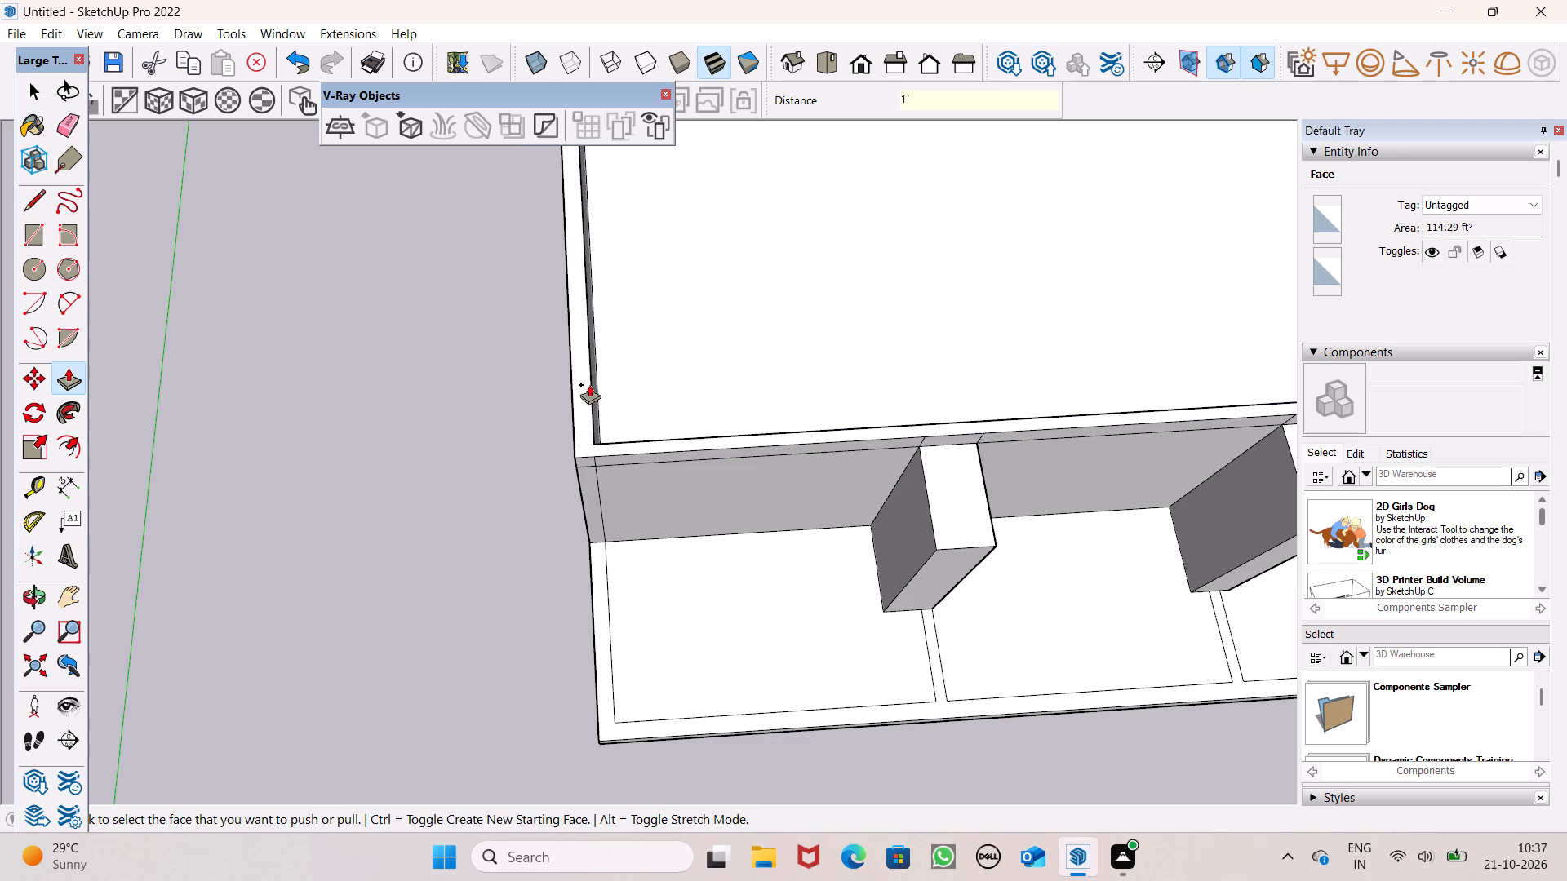
# Push/Pull the top face of the outer walls and cross wall up by a further 10'.
pyautogui.moveTo(584, 418); pyautogui.dragTo(554, 250)
pyautogui.write("10'")
pyautogui.press('Return')
# Erase the short horizontal edges crossing the left wall's narrow front end strip at the 1' band.
pyautogui.scroll(-5, 554, 261)
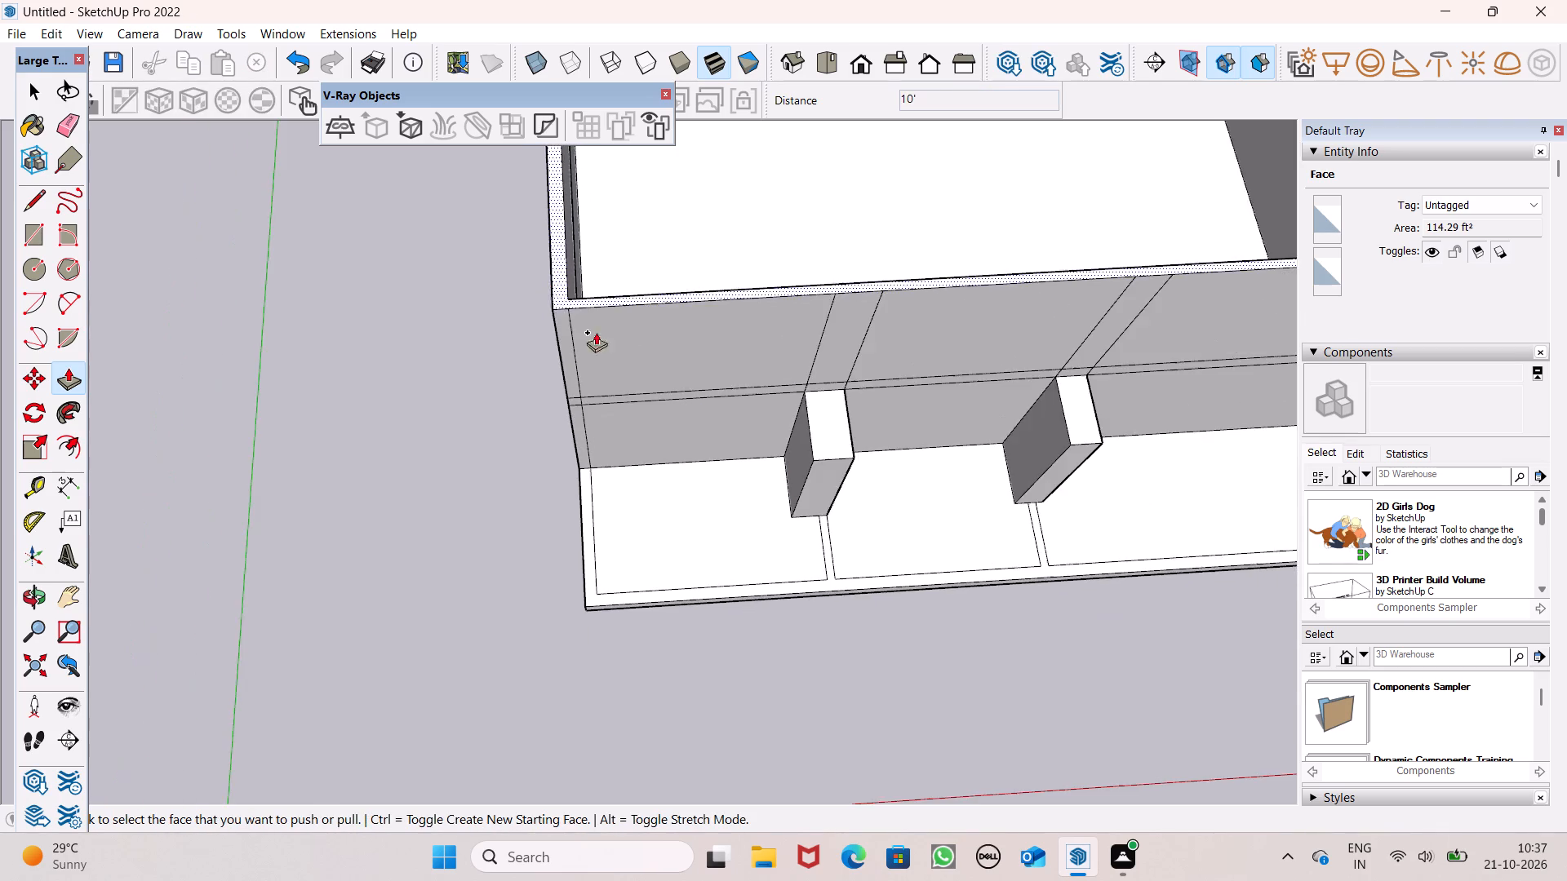
pyautogui.moveTo(651, 374); pyautogui.dragTo(580, 132, button='middle')
pyautogui.scroll(-2, 452, 400)
pyautogui.moveTo(509, 432); pyautogui.dragTo(410, 383, button='middle')
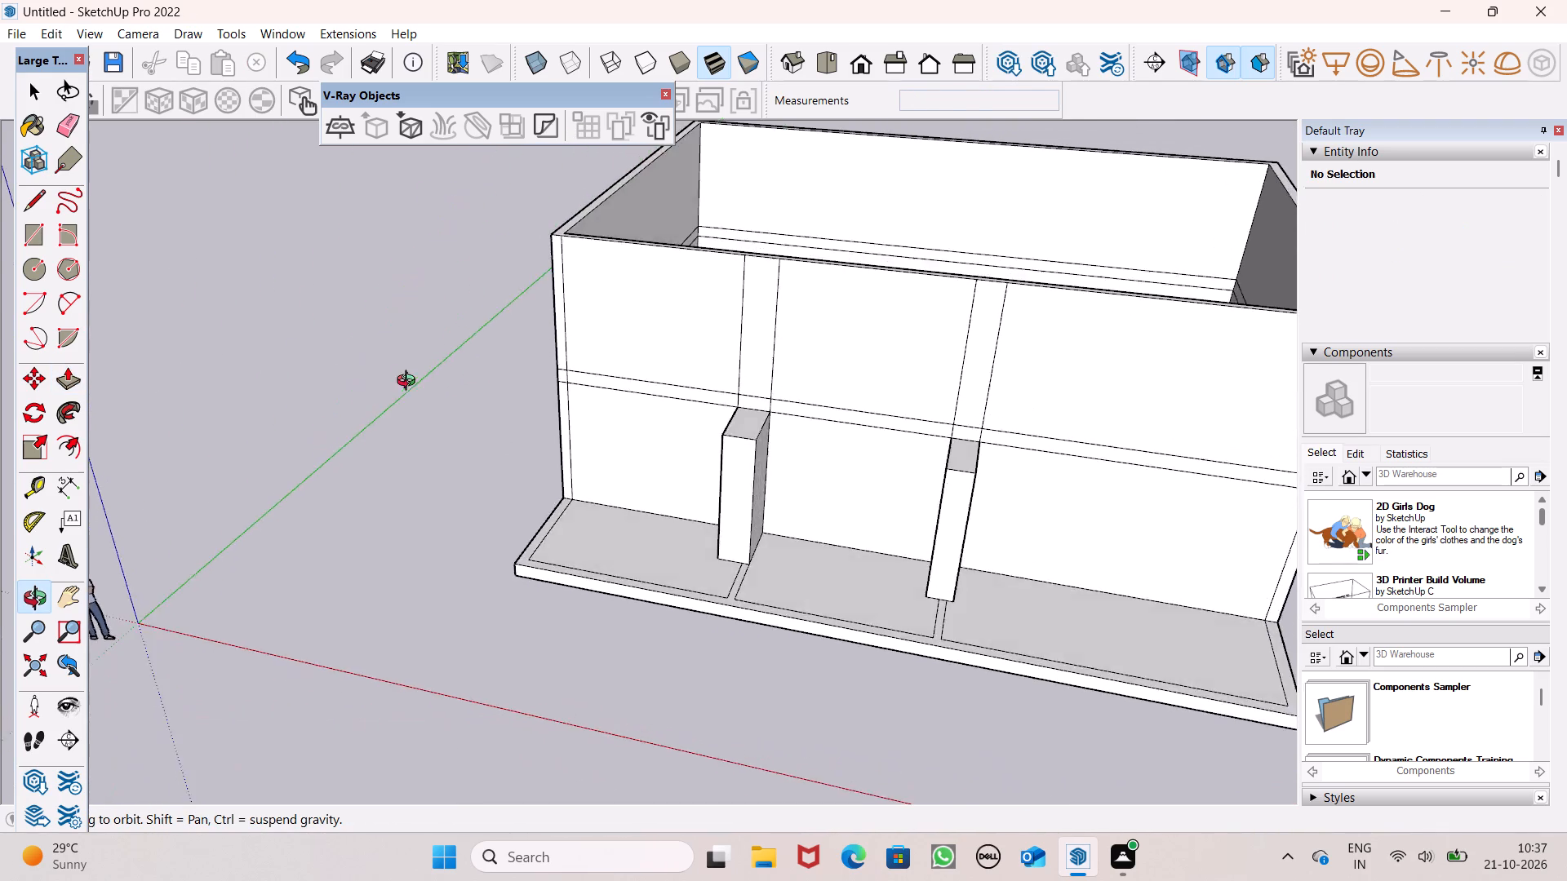
pyautogui.moveTo(410, 383); pyautogui.dragTo(594, 390, button='middle')
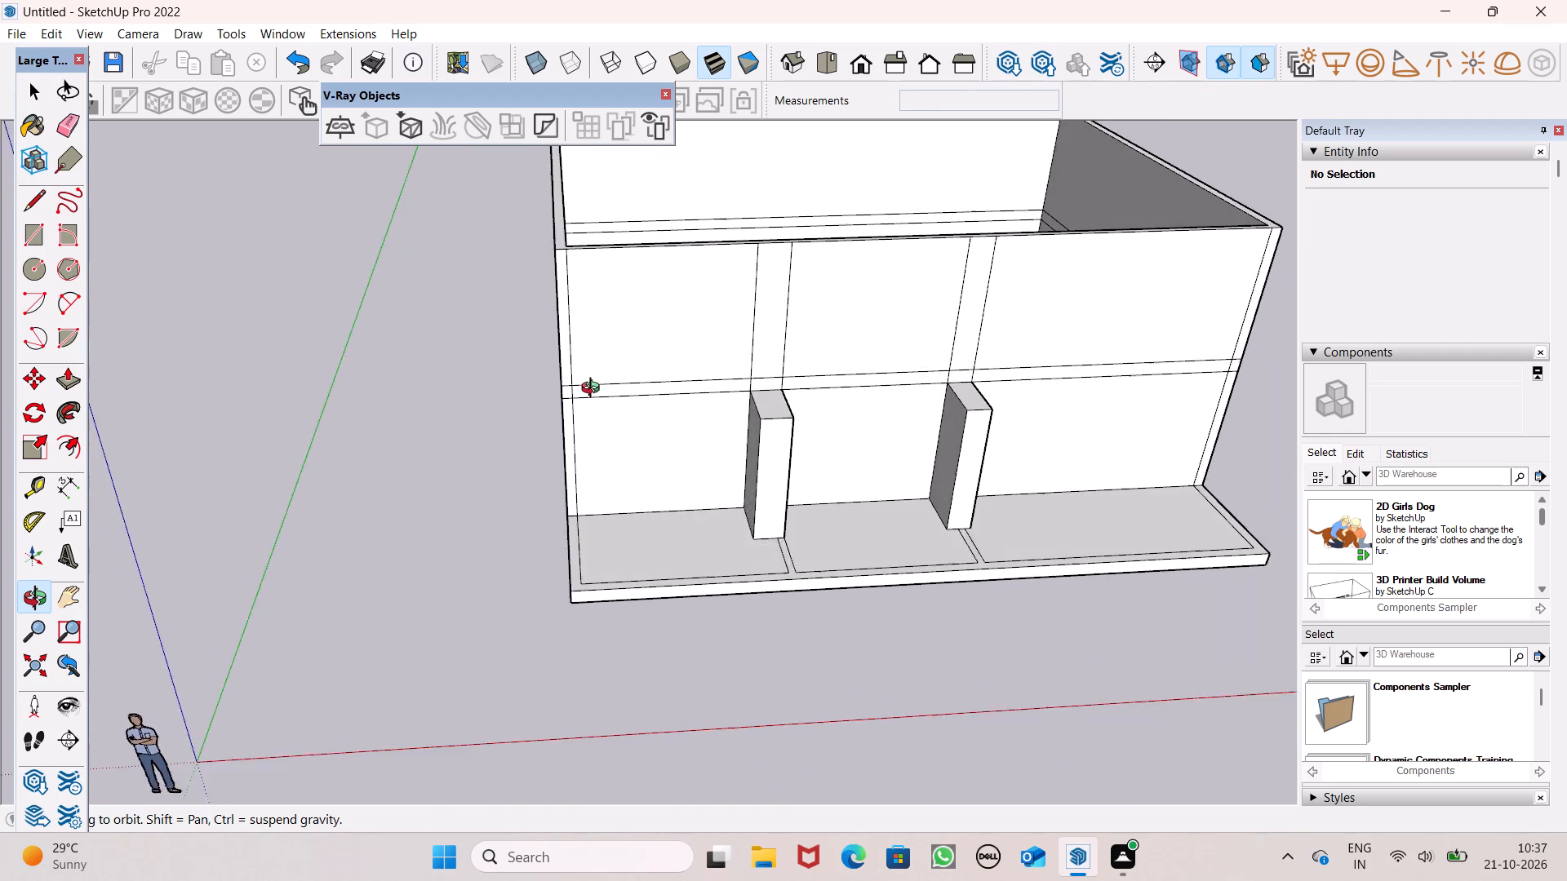
pyautogui.moveTo(594, 390); pyautogui.dragTo(524, 592, button='middle')
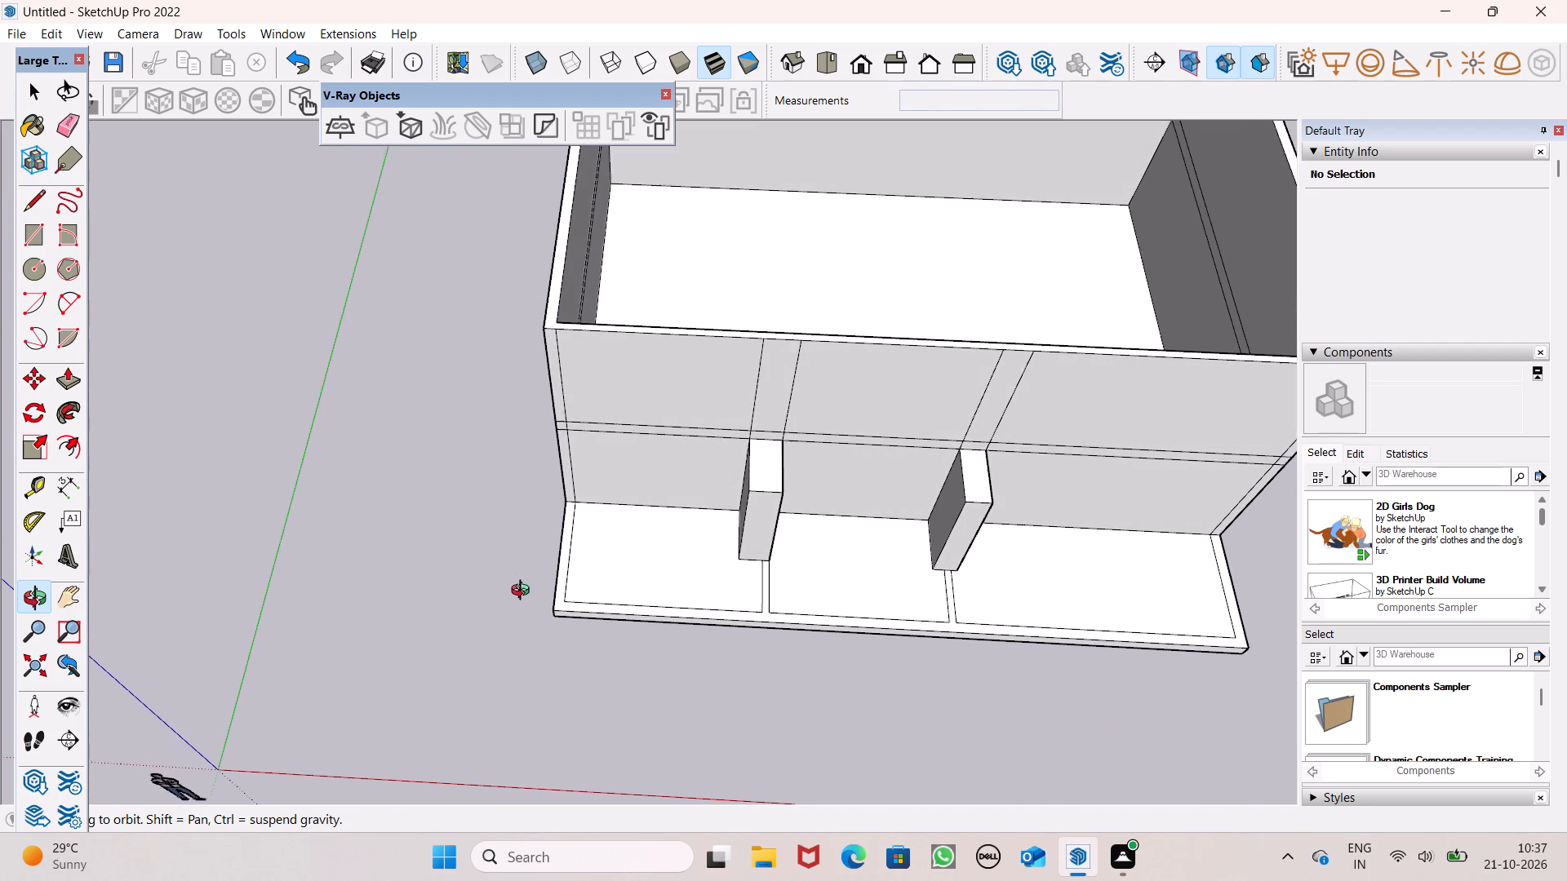
pyautogui.moveTo(524, 592); pyautogui.dragTo(525, 592, button='middle')
pyautogui.scroll(5, 535, 581)
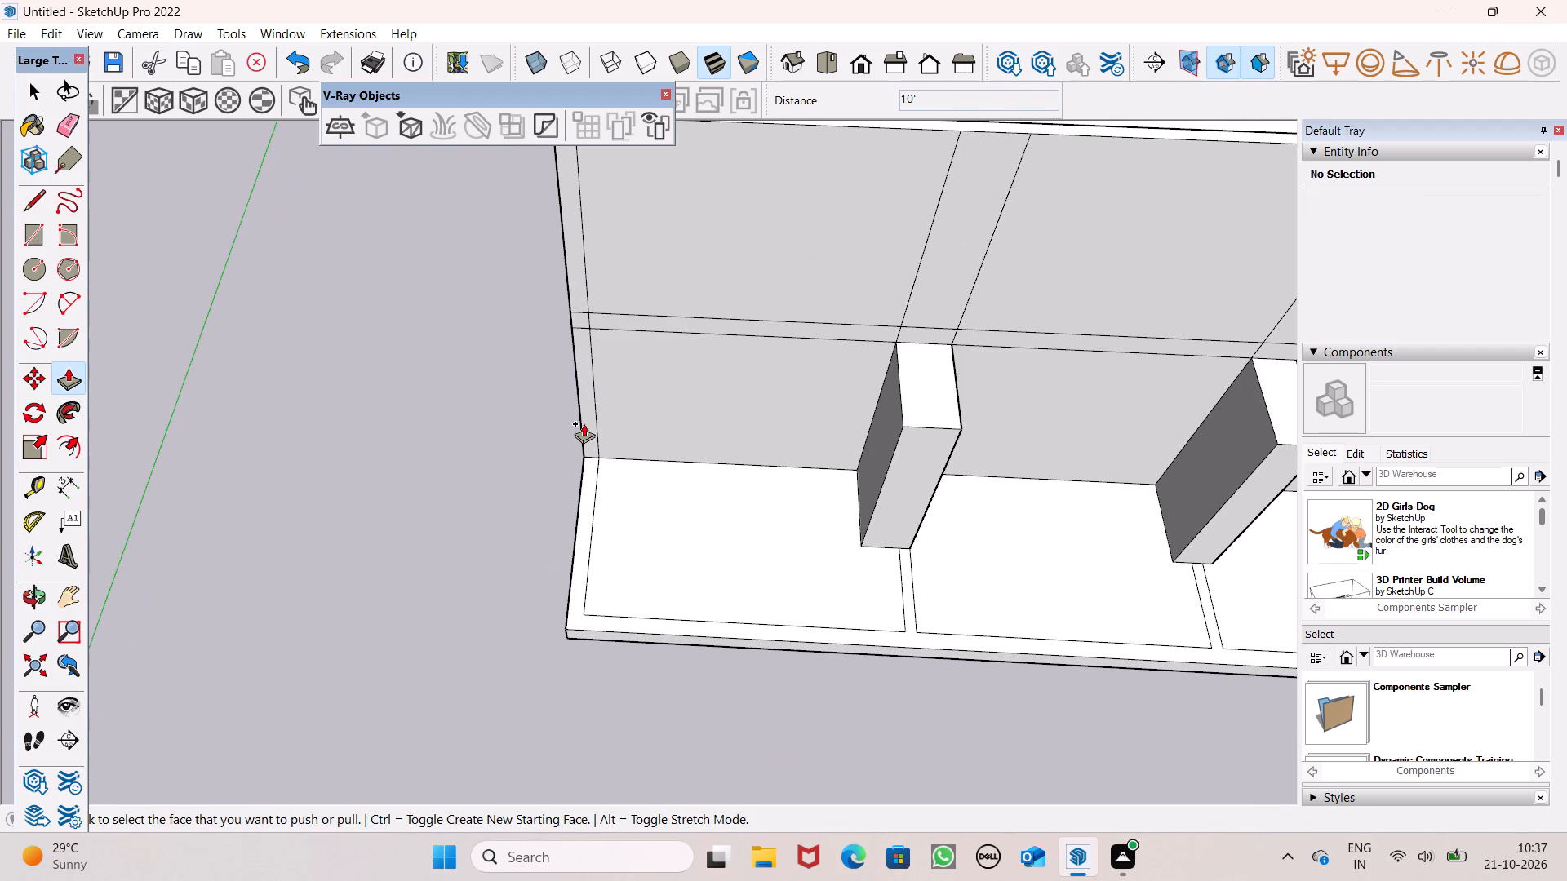
pyautogui.click(68, 133)
pyautogui.scroll(5, 516, 341)
pyautogui.scroll(4, 631, 324)
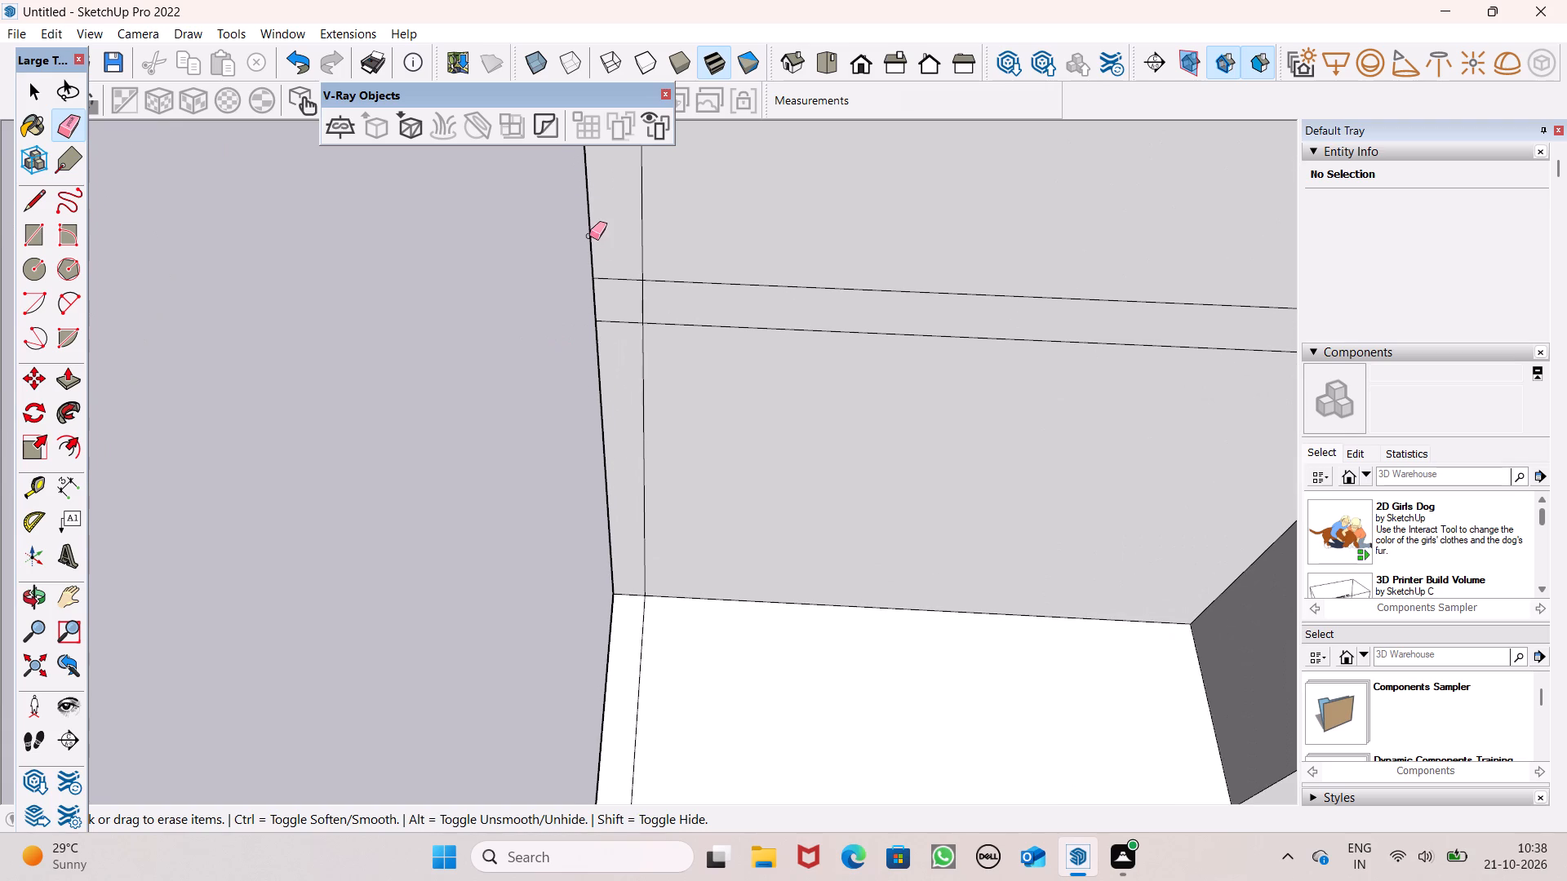
pyautogui.moveTo(603, 254); pyautogui.dragTo(633, 332)
pyautogui.scroll(-7, 566, 290)
pyautogui.scroll(-7, 779, 316)
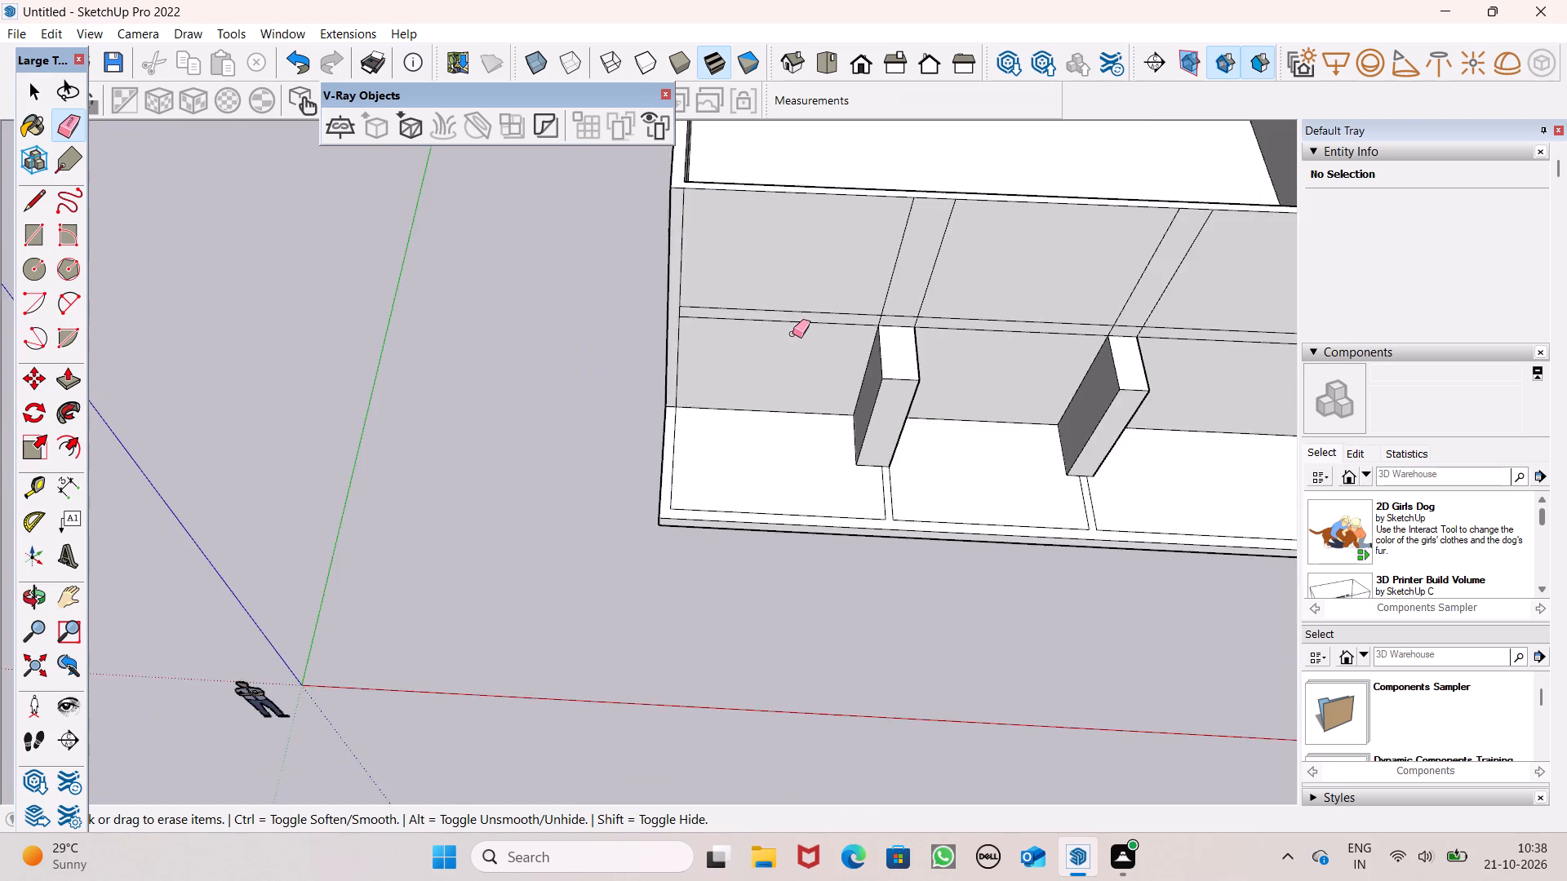
pyautogui.scroll(-4, 792, 334)
pyautogui.moveTo(787, 407); pyautogui.dragTo(770, 271, button='middle')
pyautogui.scroll(8, 761, 264)
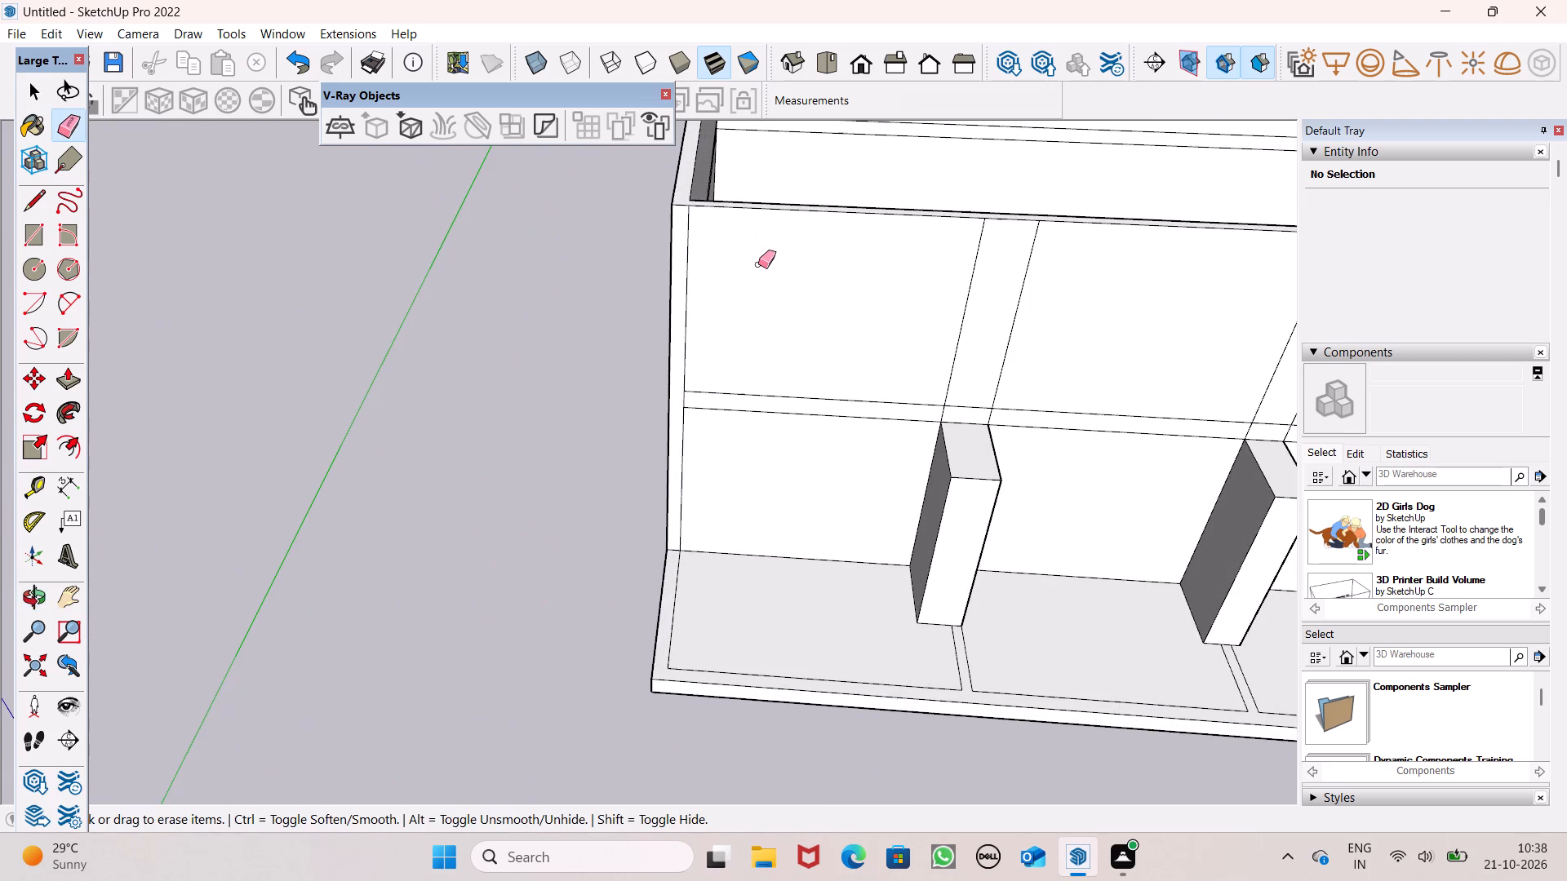
pyautogui.press('space')
# Push/Pull the left wall's narrow full-height front end strip forward about 1'.
pyautogui.scroll(-3, 720, 439)
pyautogui.scroll(6, 809, 463)
pyautogui.scroll(-3, 810, 444)
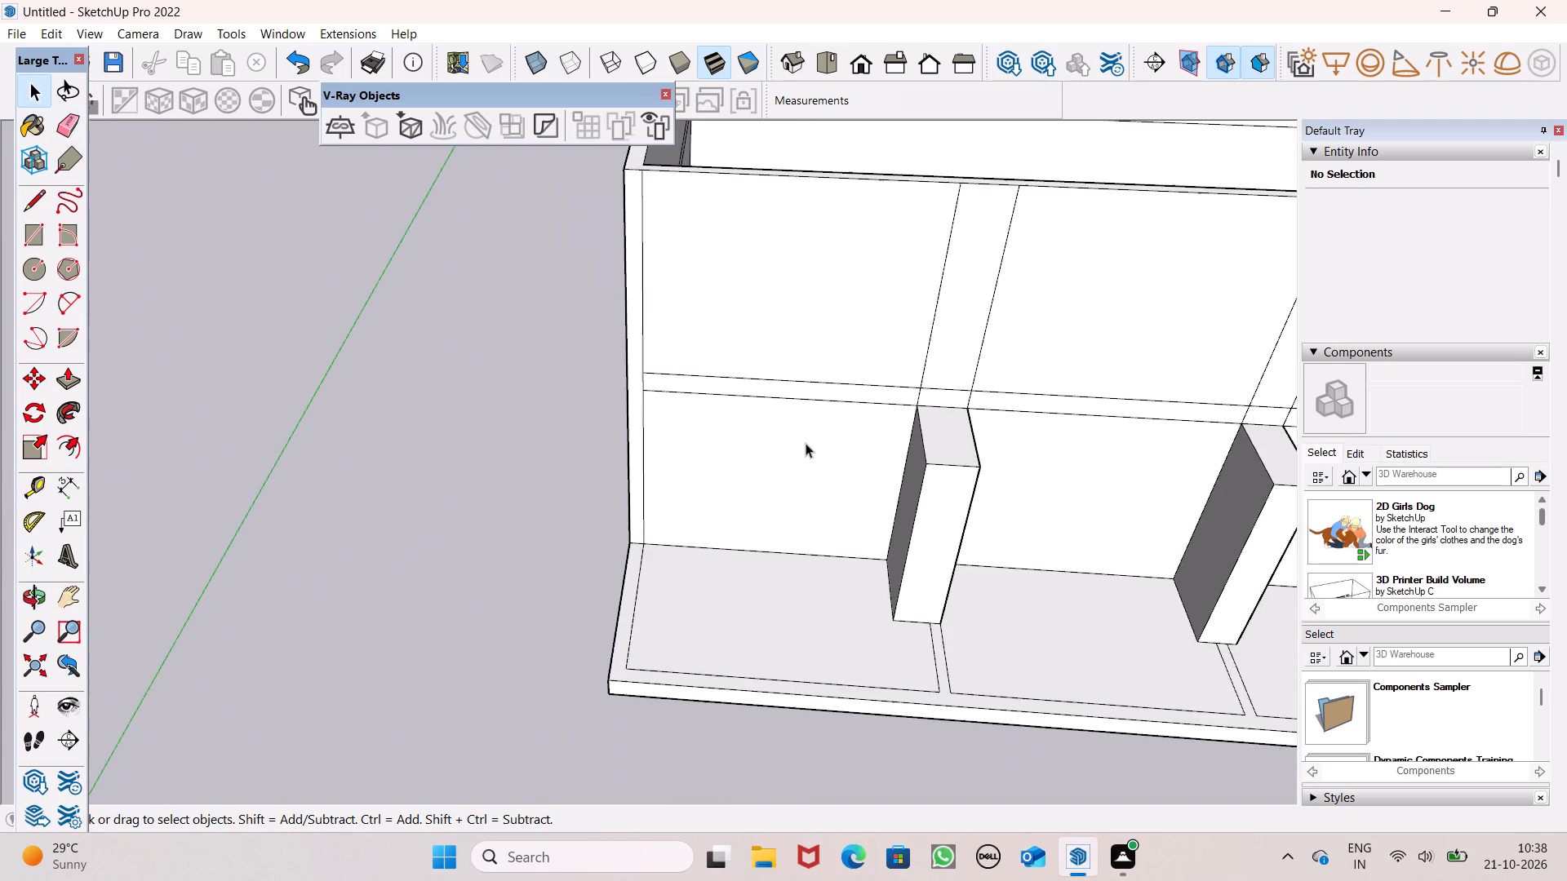
pyautogui.moveTo(748, 502); pyautogui.dragTo(767, 544, button='middle')
pyautogui.scroll(-2, 757, 467)
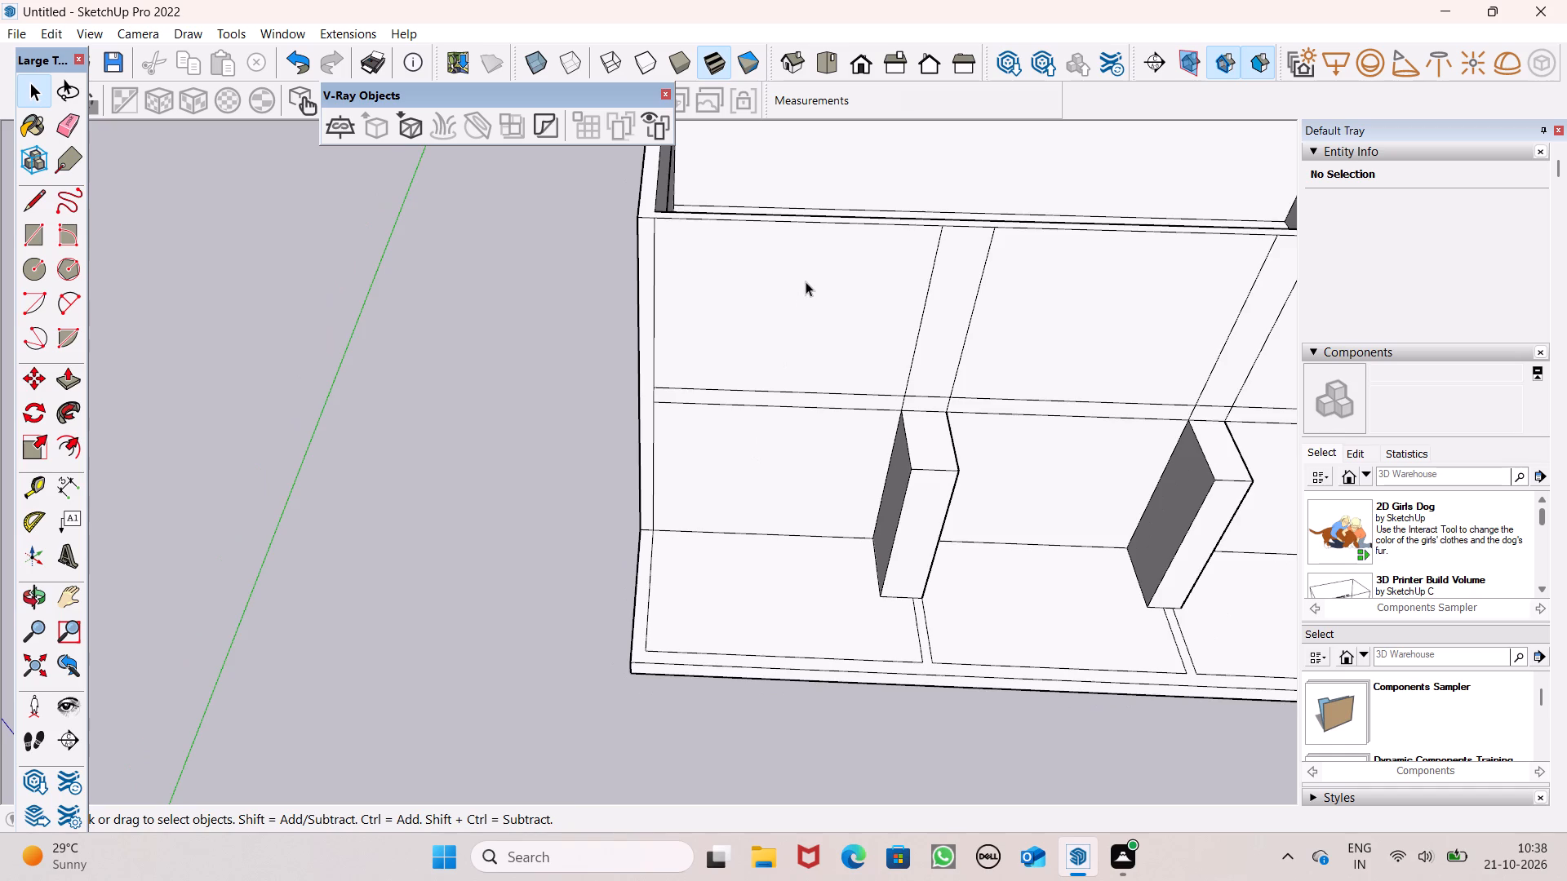
pyautogui.scroll(4, 806, 281)
pyautogui.scroll(-3, 779, 313)
pyautogui.moveTo(747, 410); pyautogui.dragTo(764, 446, button='middle')
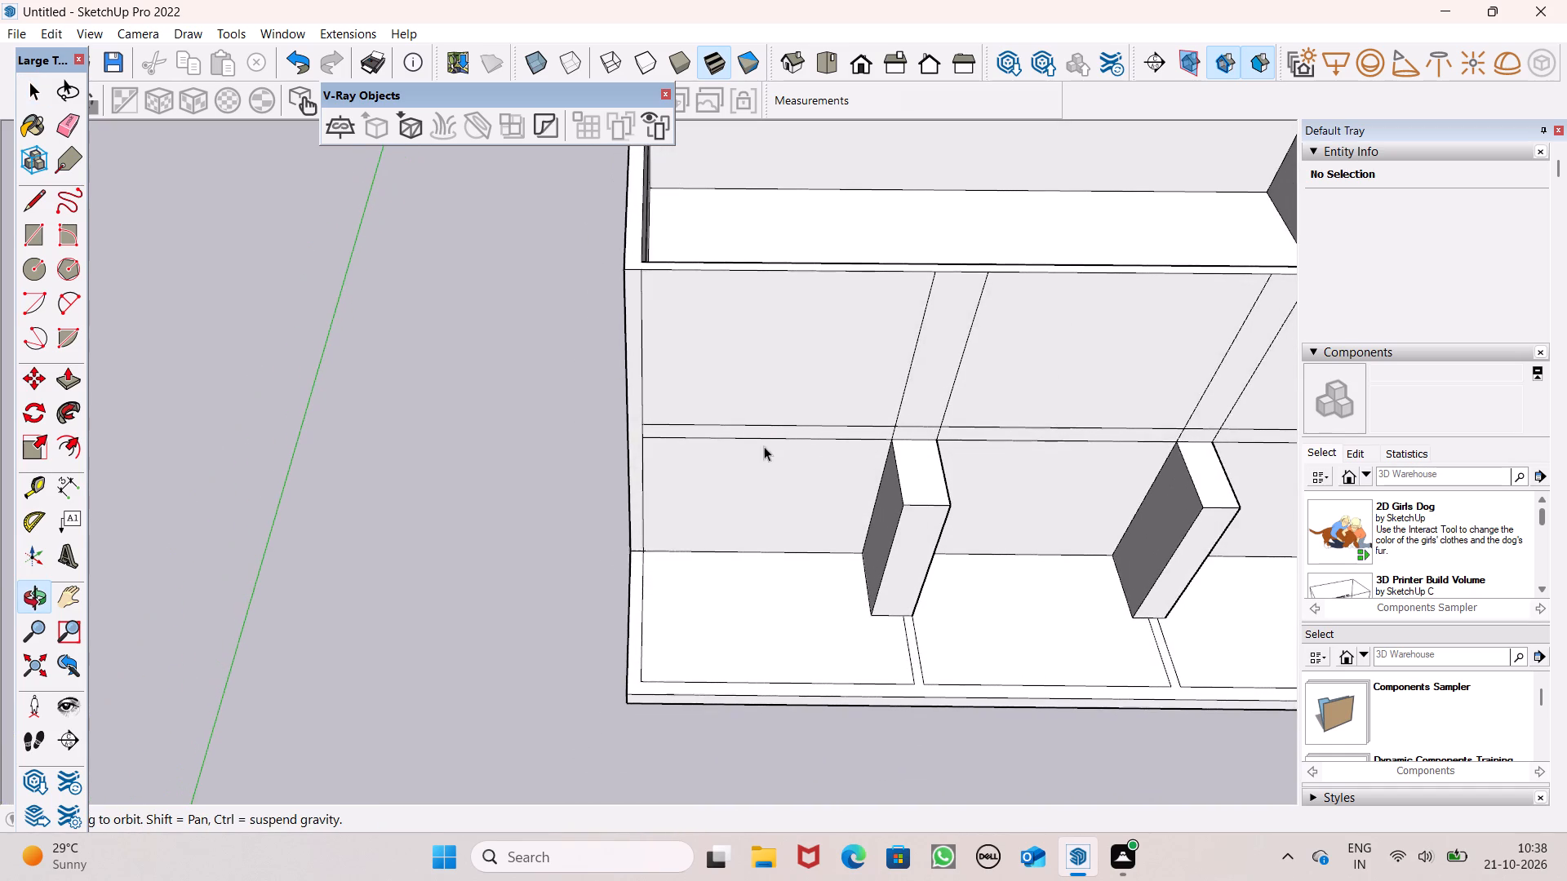
pyautogui.scroll(2, 755, 456)
pyautogui.click(74, 368)
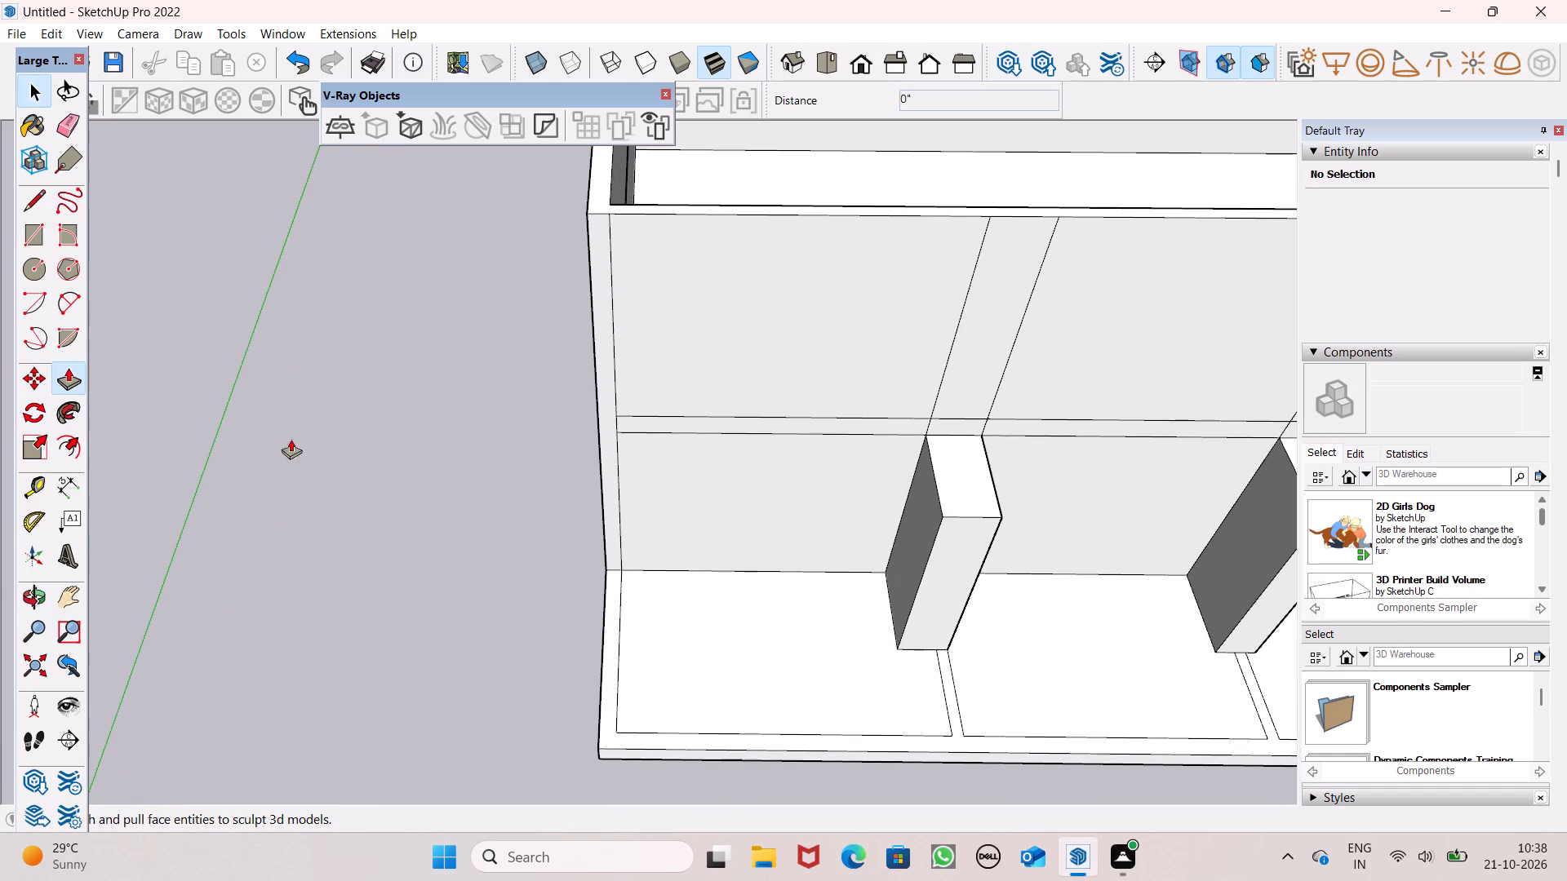
pyautogui.scroll(3, 630, 493)
pyautogui.moveTo(603, 546); pyautogui.dragTo(605, 567)
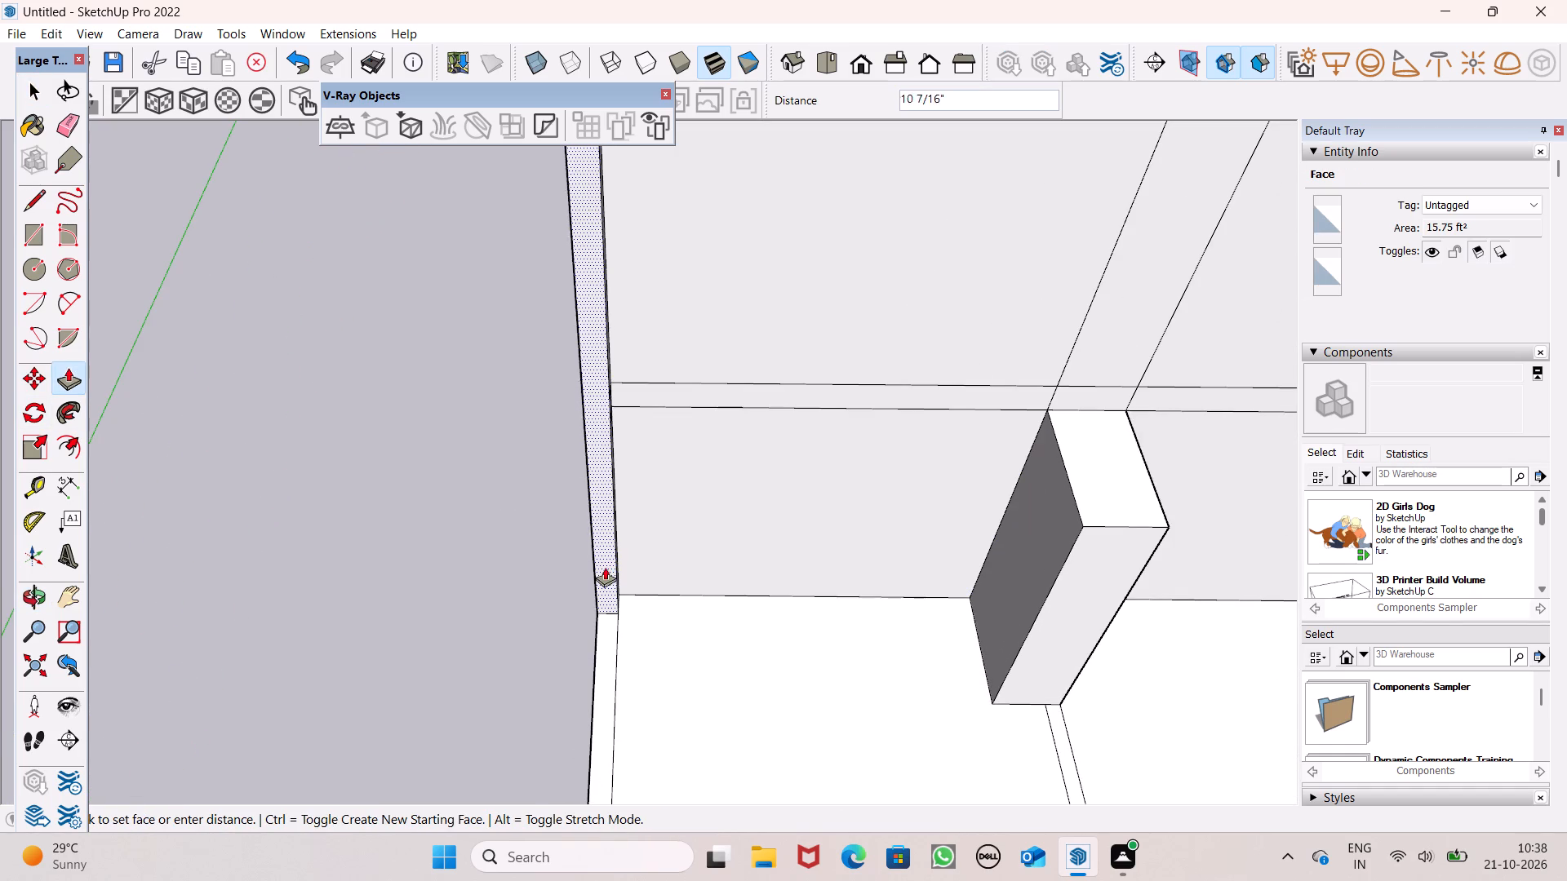
pyautogui.moveTo(605, 567); pyautogui.dragTo(606, 570)
# Push/Pull the left wall's front end strip further forward by about 10 1/2".
pyautogui.scroll(-6, 636, 556)
pyautogui.moveTo(653, 565); pyautogui.dragTo(629, 644, button='middle')
pyautogui.scroll(-4, 491, 498)
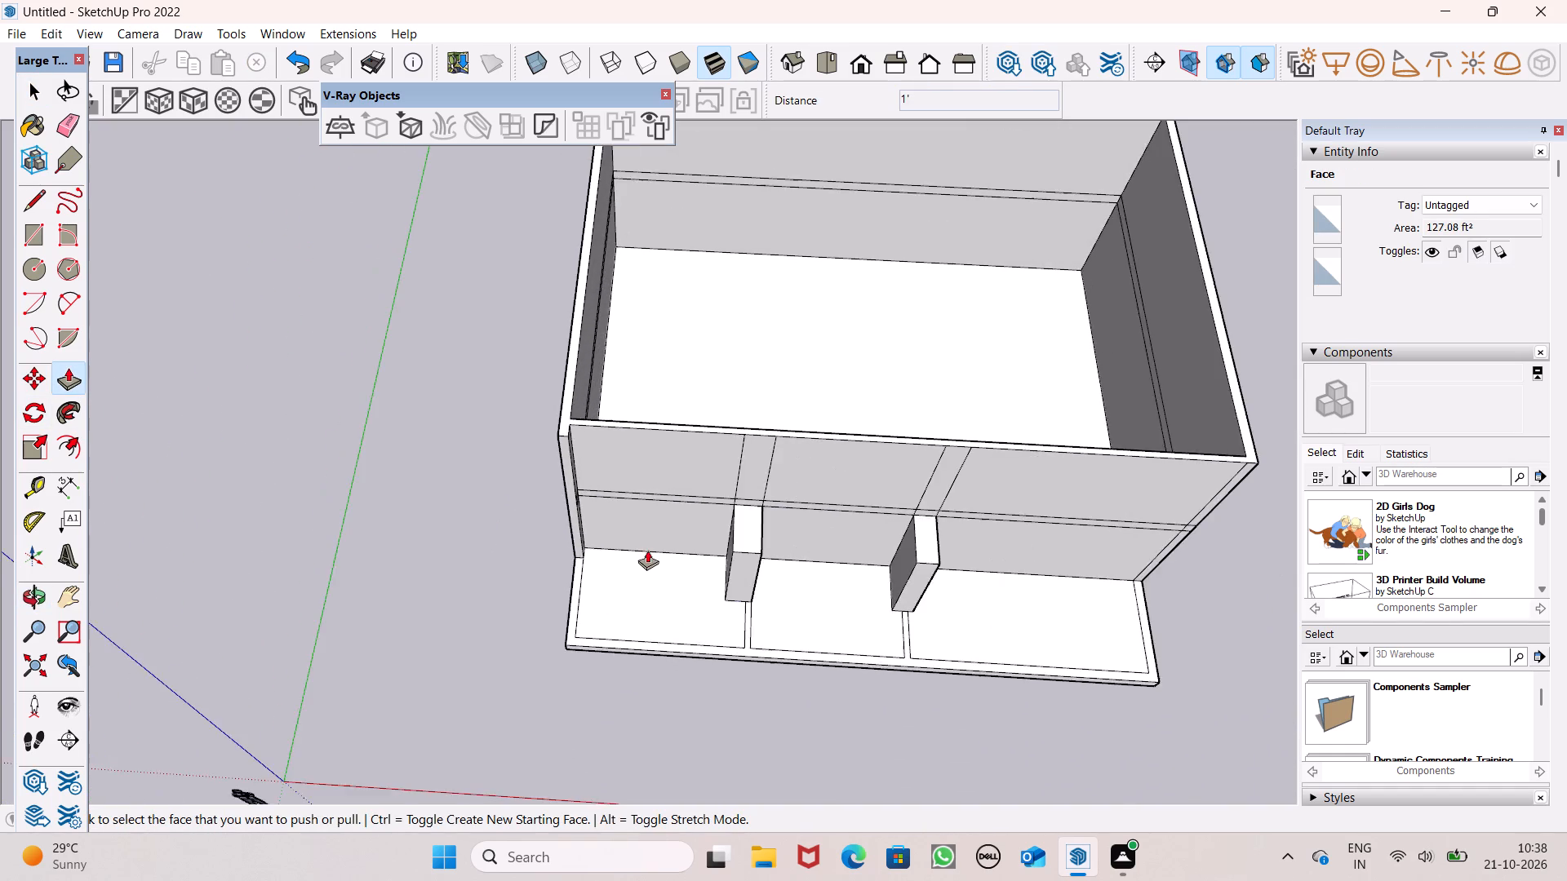
pyautogui.moveTo(648, 550); pyautogui.dragTo(576, 407, button='middle')
pyautogui.moveTo(548, 482); pyautogui.dragTo(637, 518, button='middle')
pyautogui.scroll(5, 571, 511)
pyautogui.moveTo(575, 533); pyautogui.dragTo(579, 547)
pyautogui.scroll(-5, 619, 493)
pyautogui.moveTo(686, 532); pyautogui.dragTo(676, 434, button='middle')
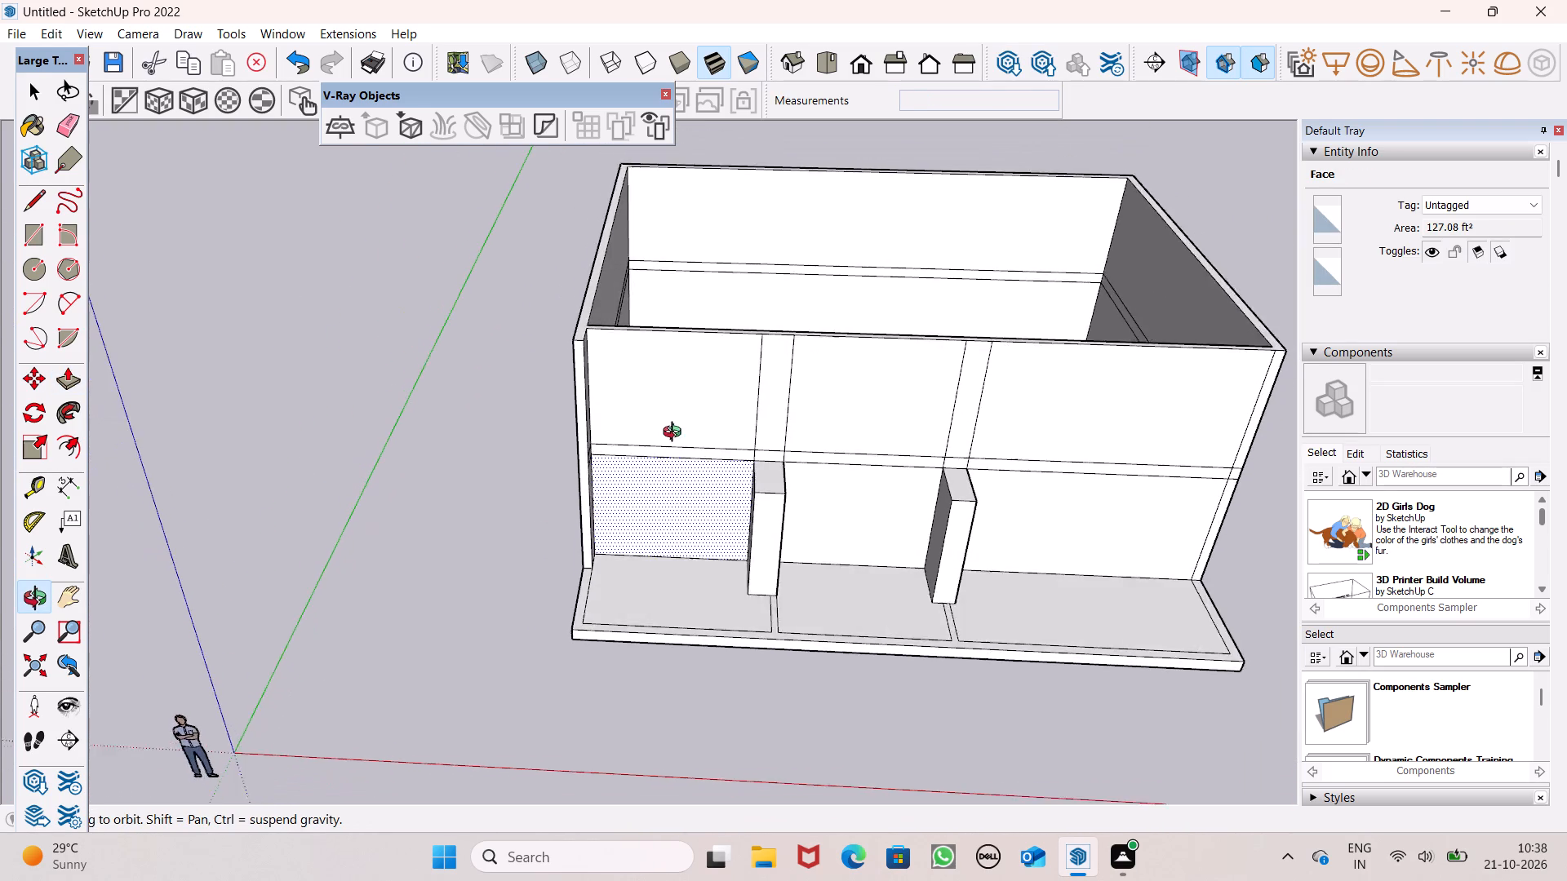
pyautogui.moveTo(676, 434); pyautogui.dragTo(688, 419, button='middle')
pyautogui.scroll(-2, 633, 417)
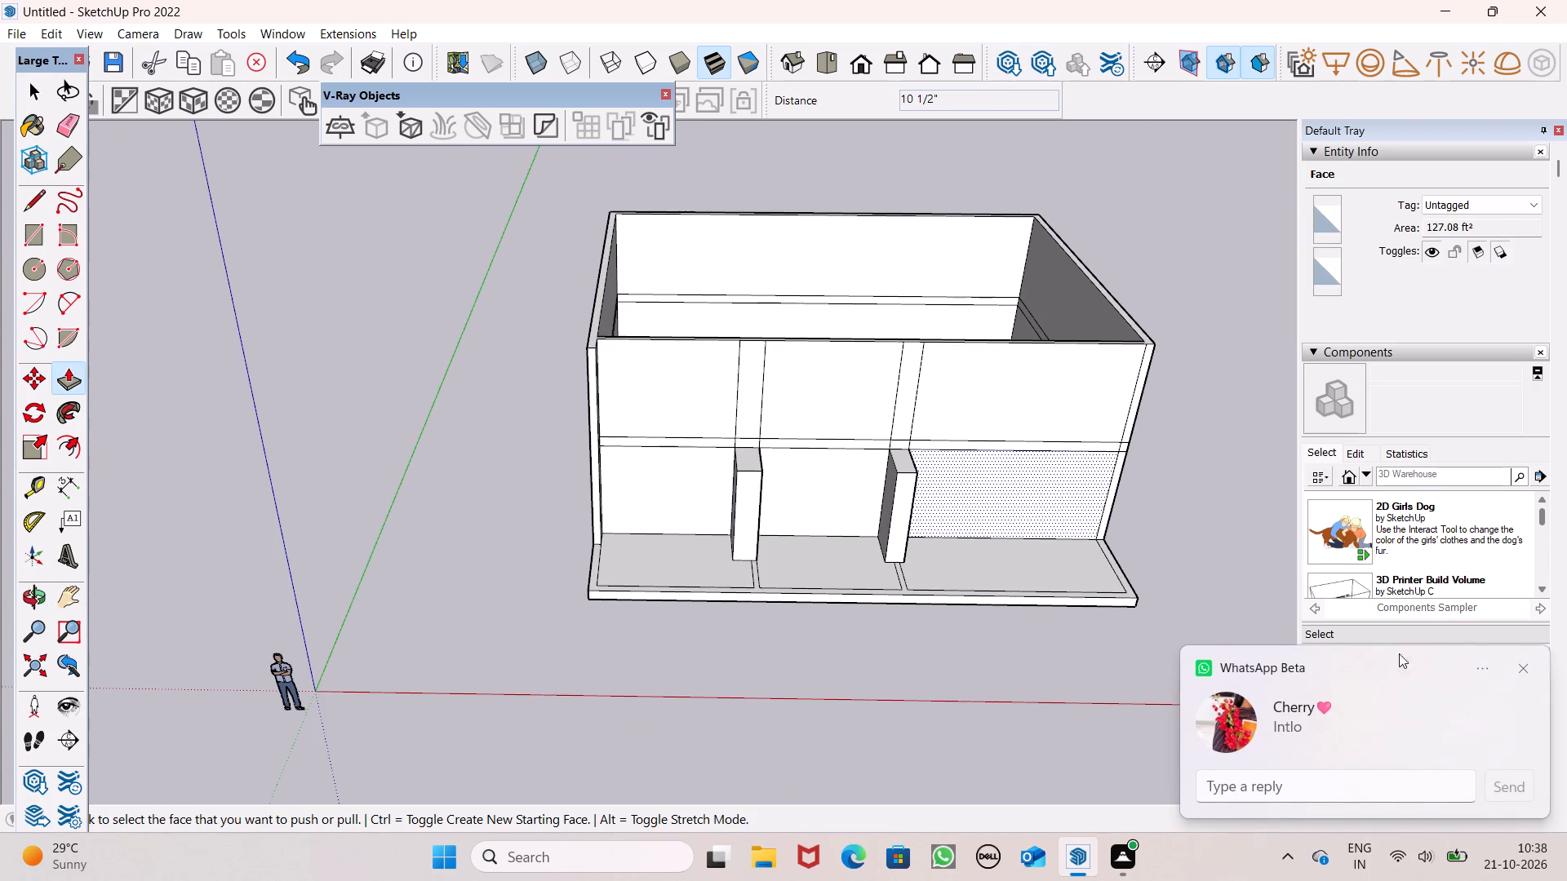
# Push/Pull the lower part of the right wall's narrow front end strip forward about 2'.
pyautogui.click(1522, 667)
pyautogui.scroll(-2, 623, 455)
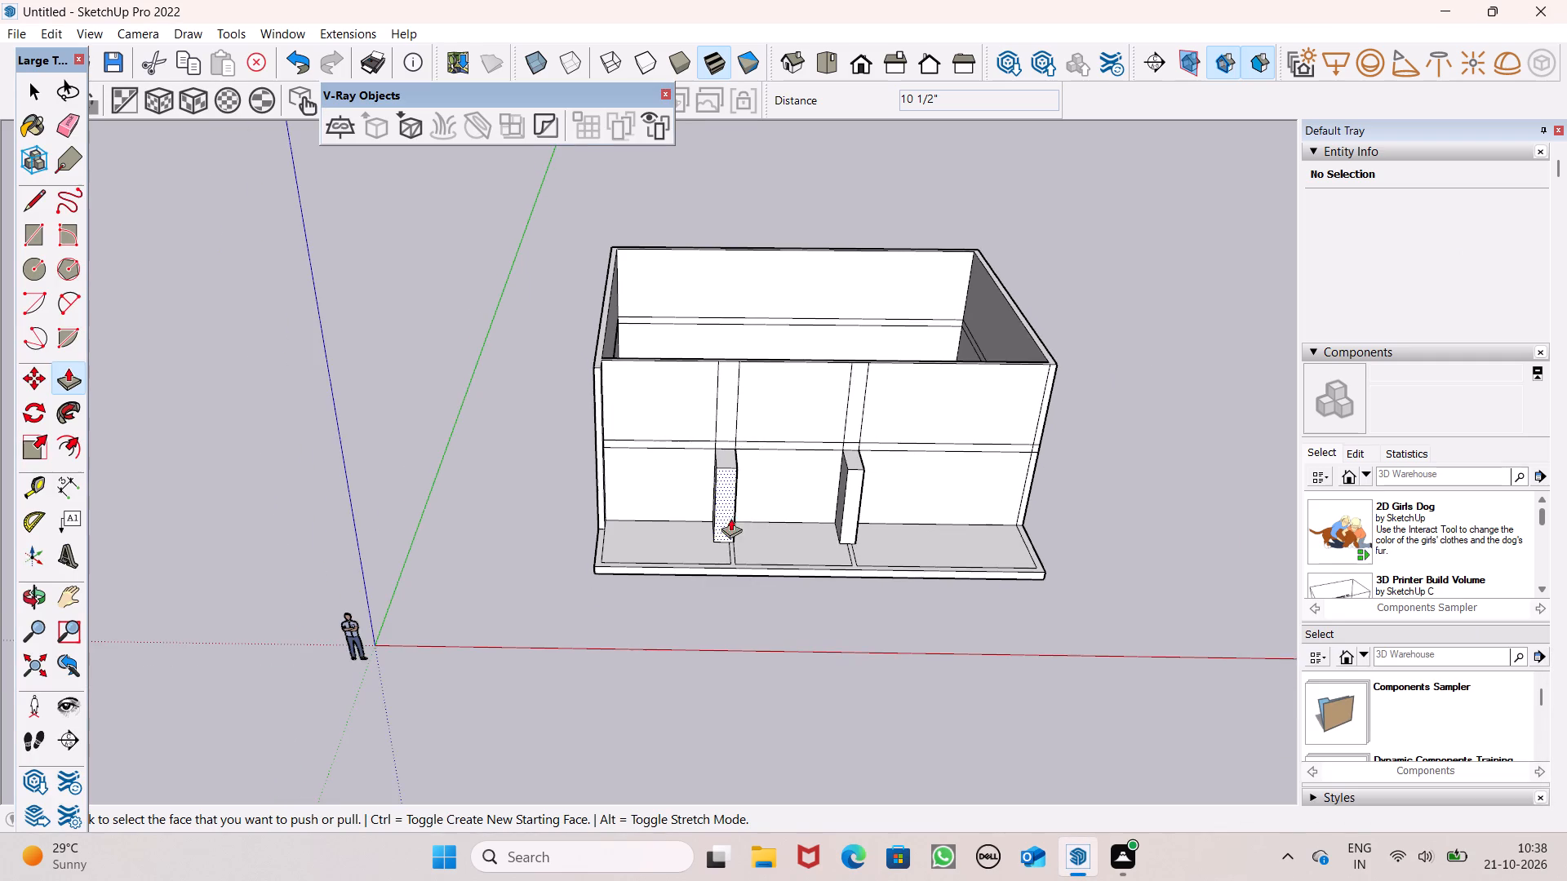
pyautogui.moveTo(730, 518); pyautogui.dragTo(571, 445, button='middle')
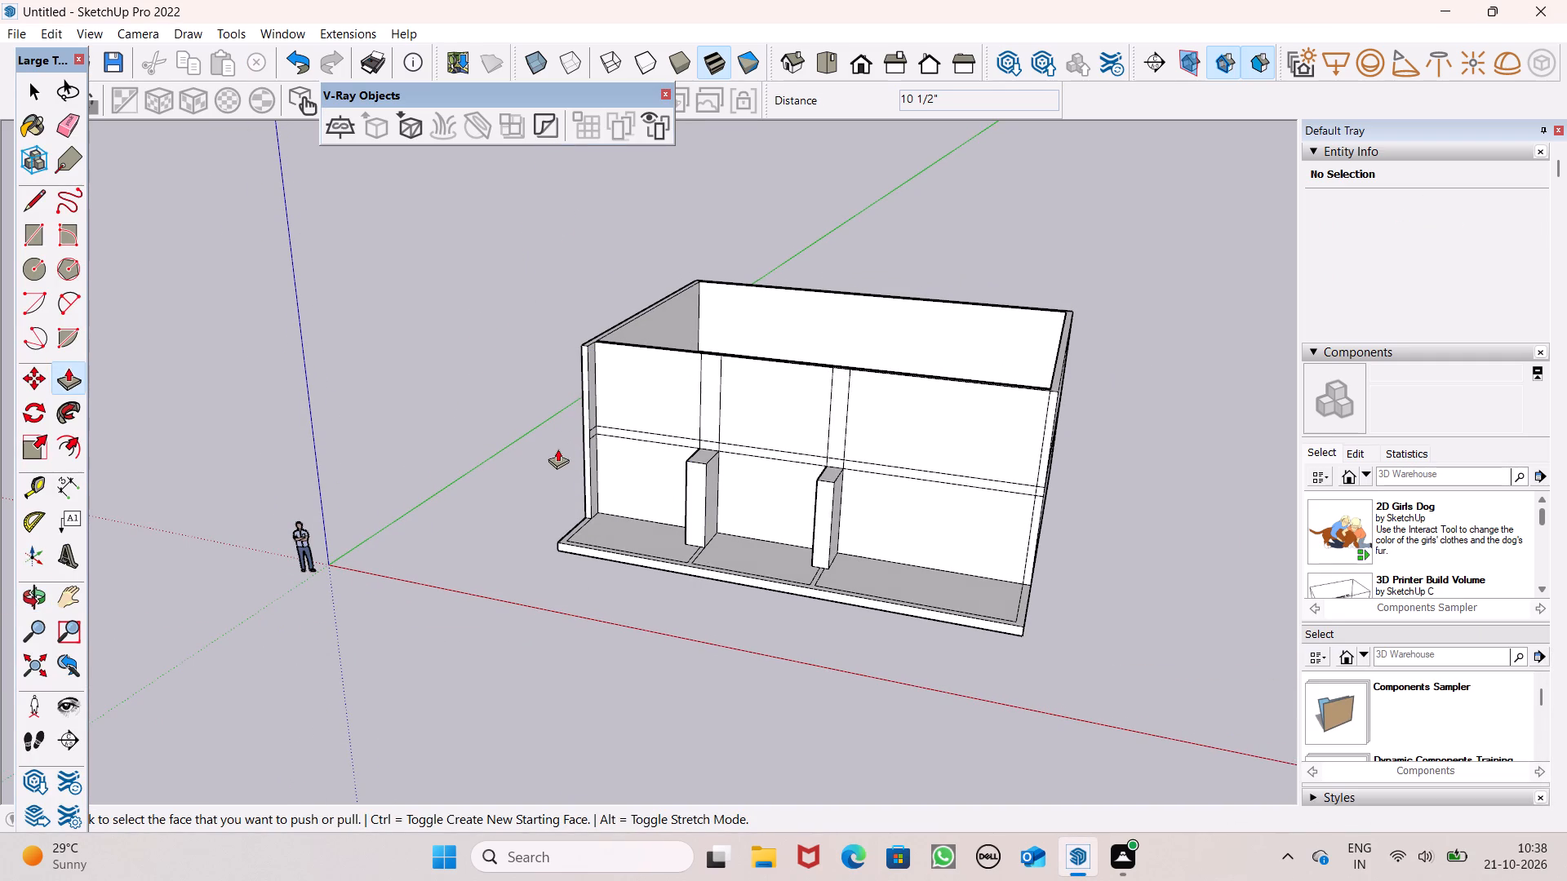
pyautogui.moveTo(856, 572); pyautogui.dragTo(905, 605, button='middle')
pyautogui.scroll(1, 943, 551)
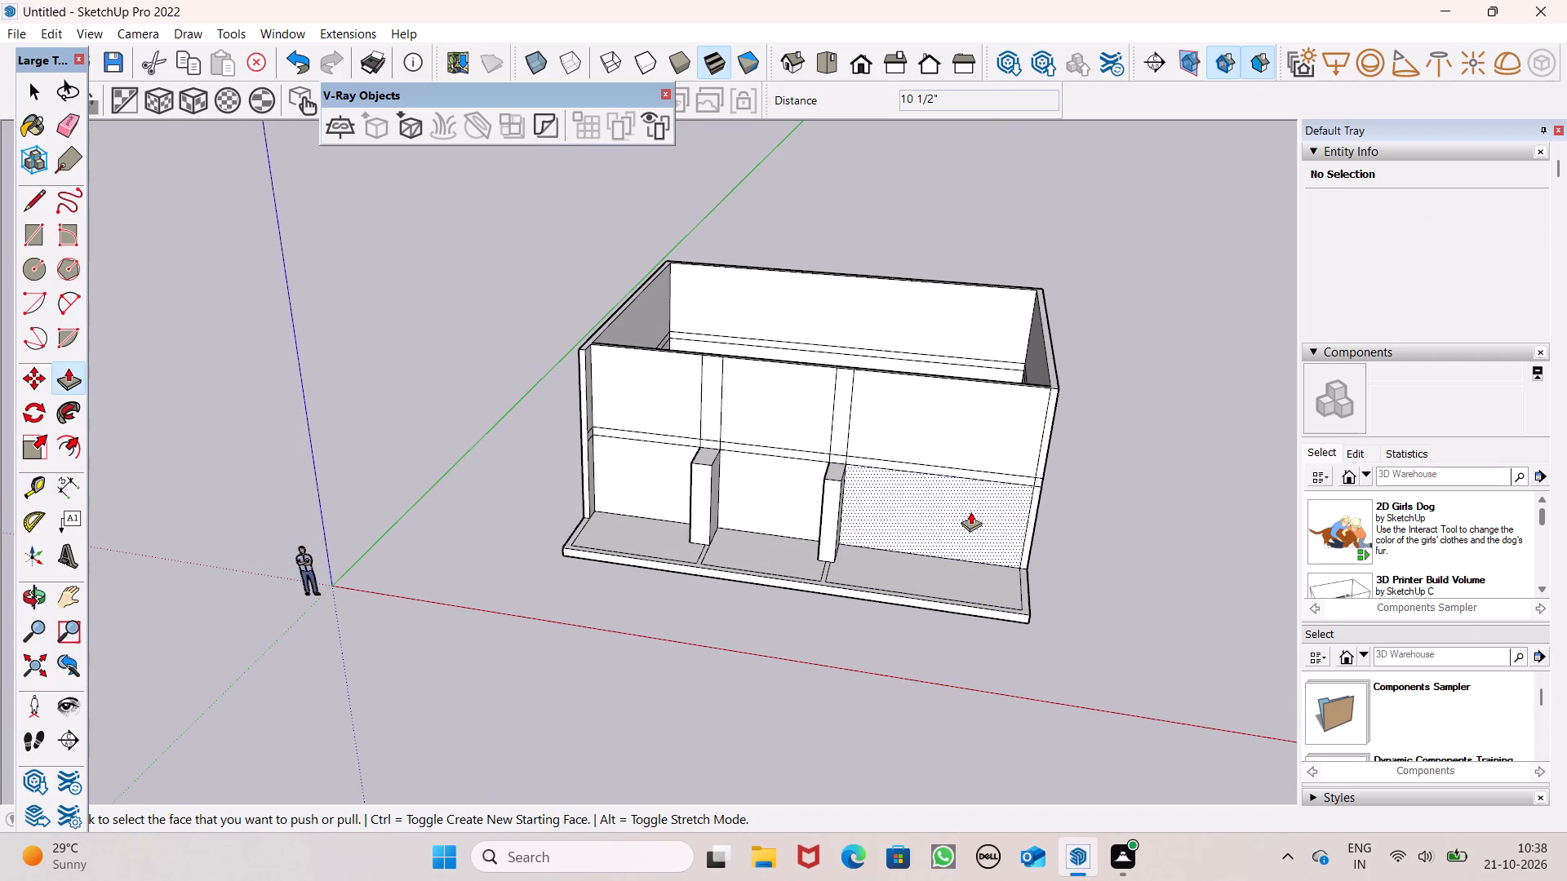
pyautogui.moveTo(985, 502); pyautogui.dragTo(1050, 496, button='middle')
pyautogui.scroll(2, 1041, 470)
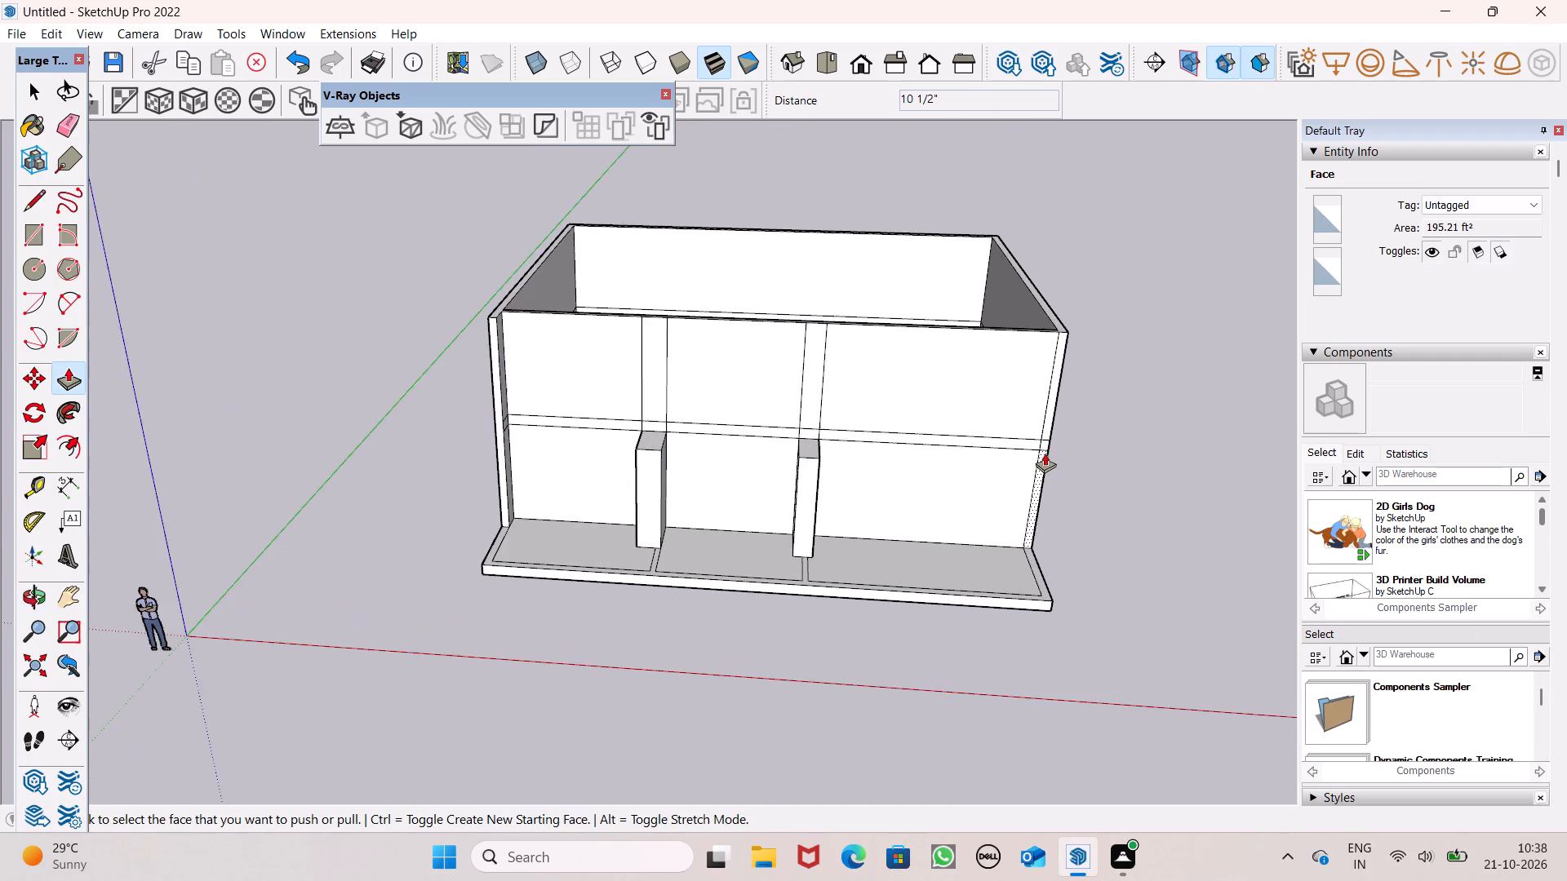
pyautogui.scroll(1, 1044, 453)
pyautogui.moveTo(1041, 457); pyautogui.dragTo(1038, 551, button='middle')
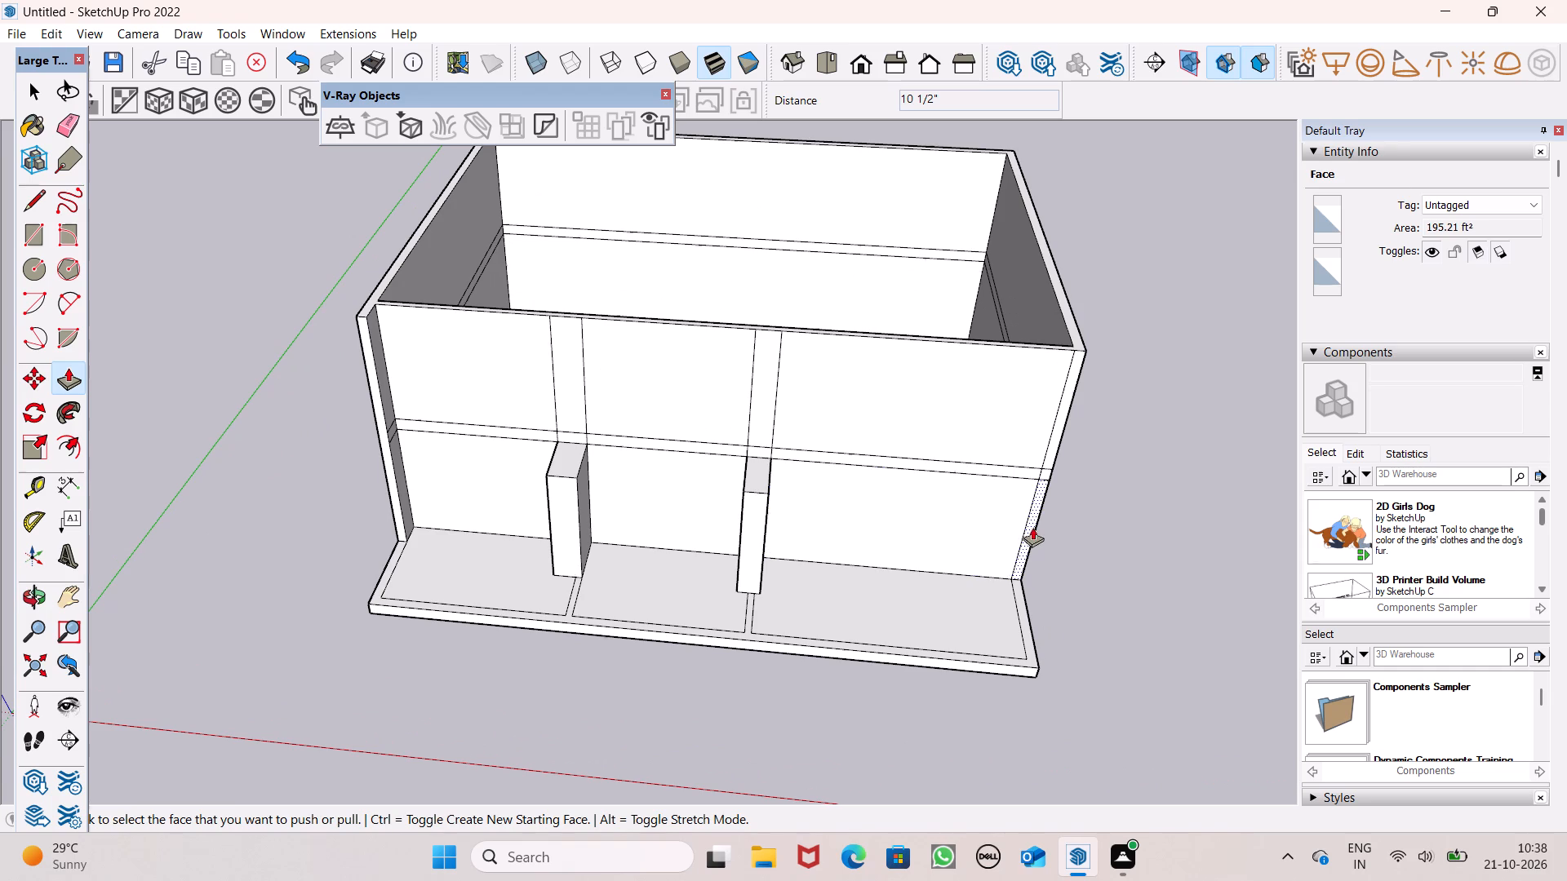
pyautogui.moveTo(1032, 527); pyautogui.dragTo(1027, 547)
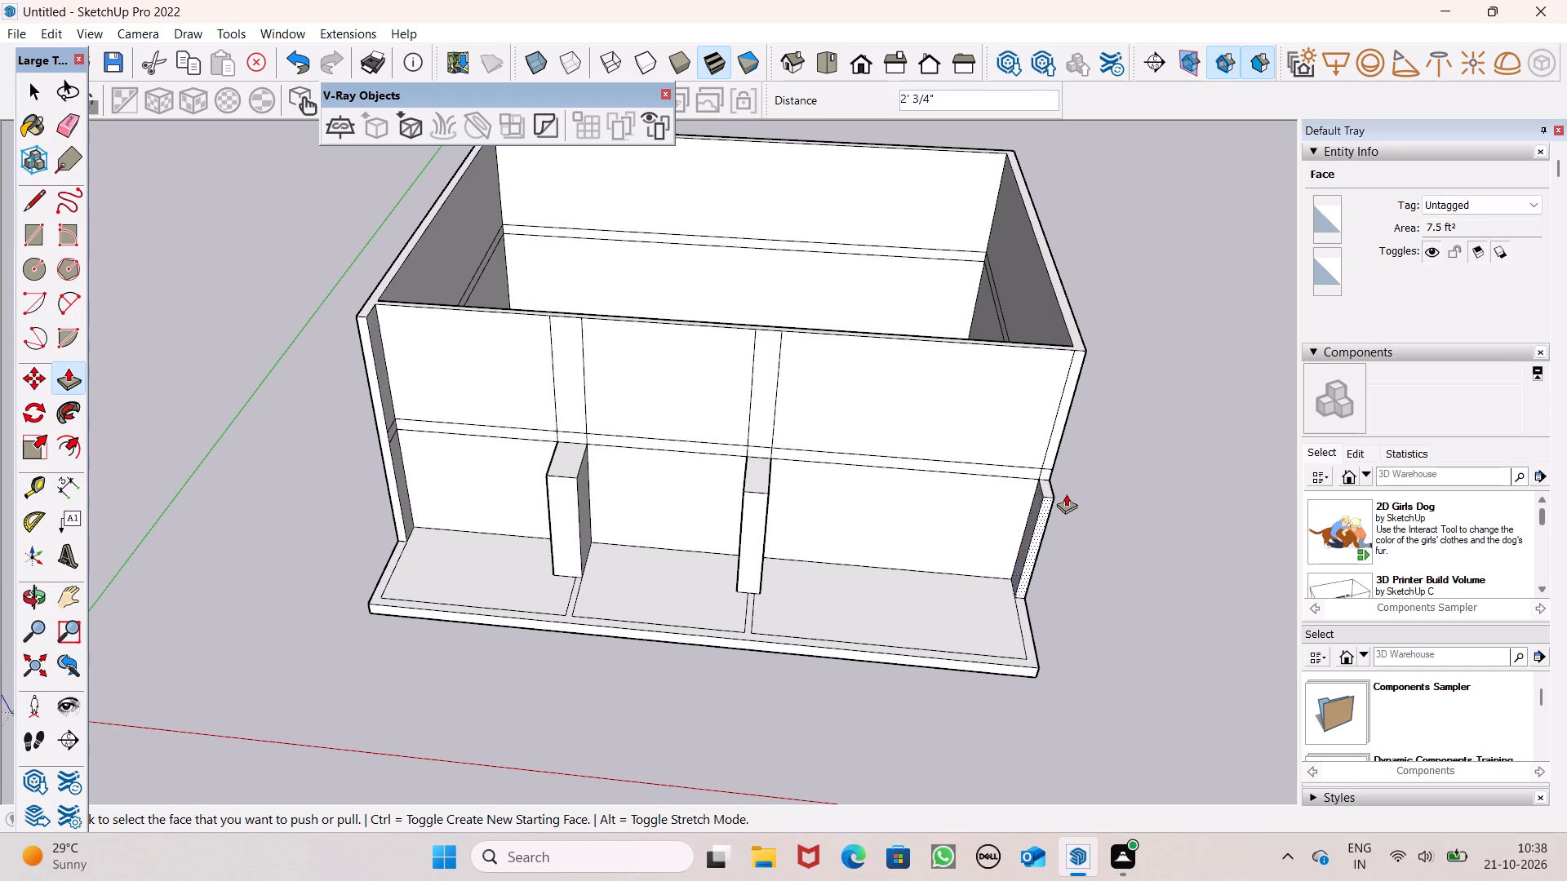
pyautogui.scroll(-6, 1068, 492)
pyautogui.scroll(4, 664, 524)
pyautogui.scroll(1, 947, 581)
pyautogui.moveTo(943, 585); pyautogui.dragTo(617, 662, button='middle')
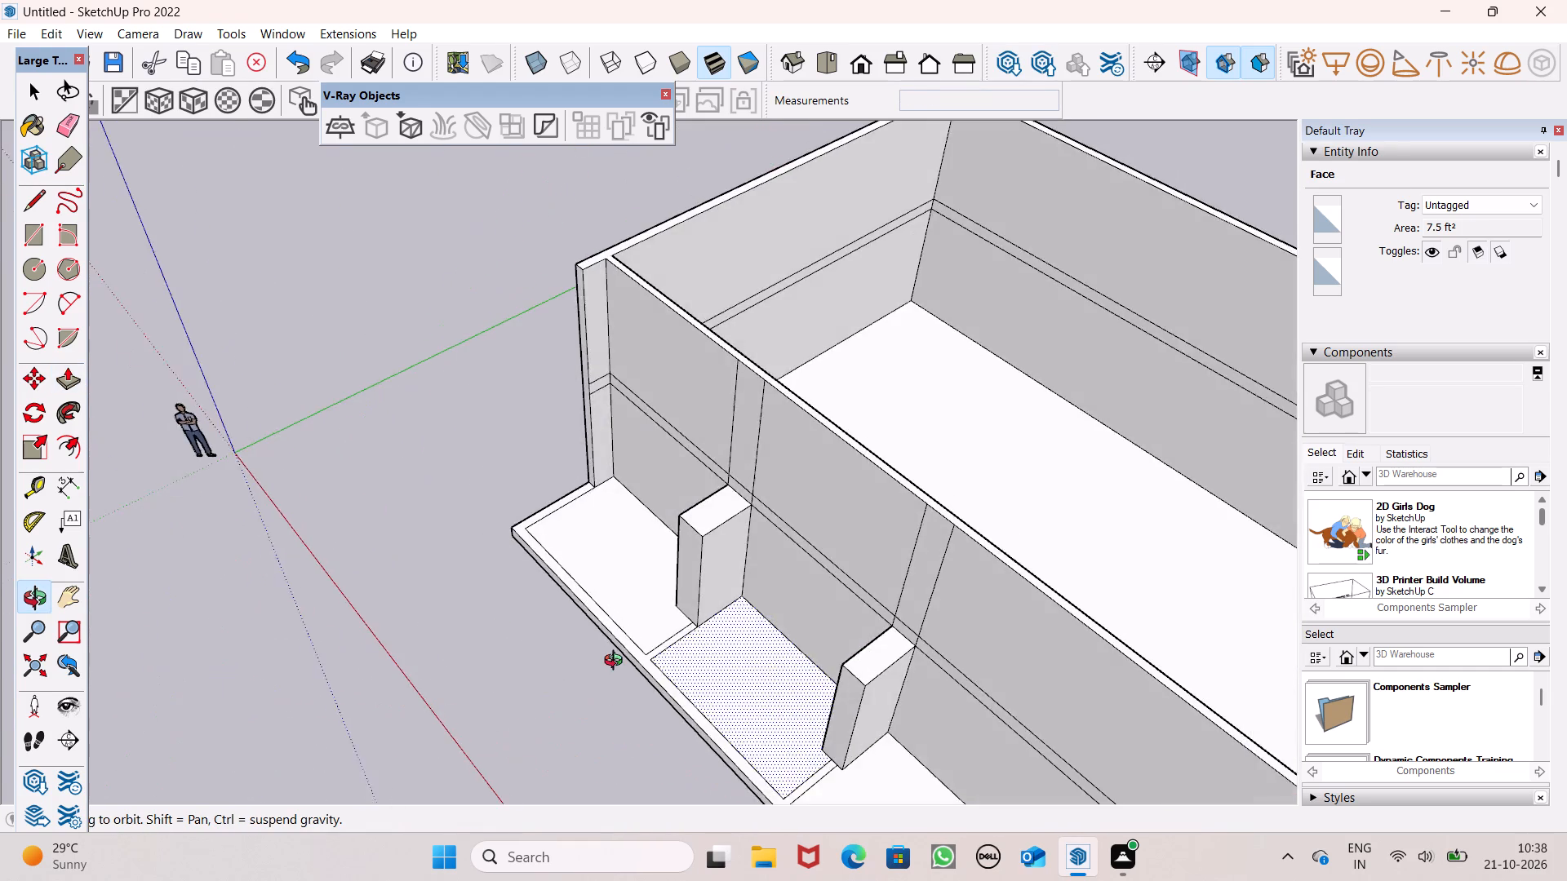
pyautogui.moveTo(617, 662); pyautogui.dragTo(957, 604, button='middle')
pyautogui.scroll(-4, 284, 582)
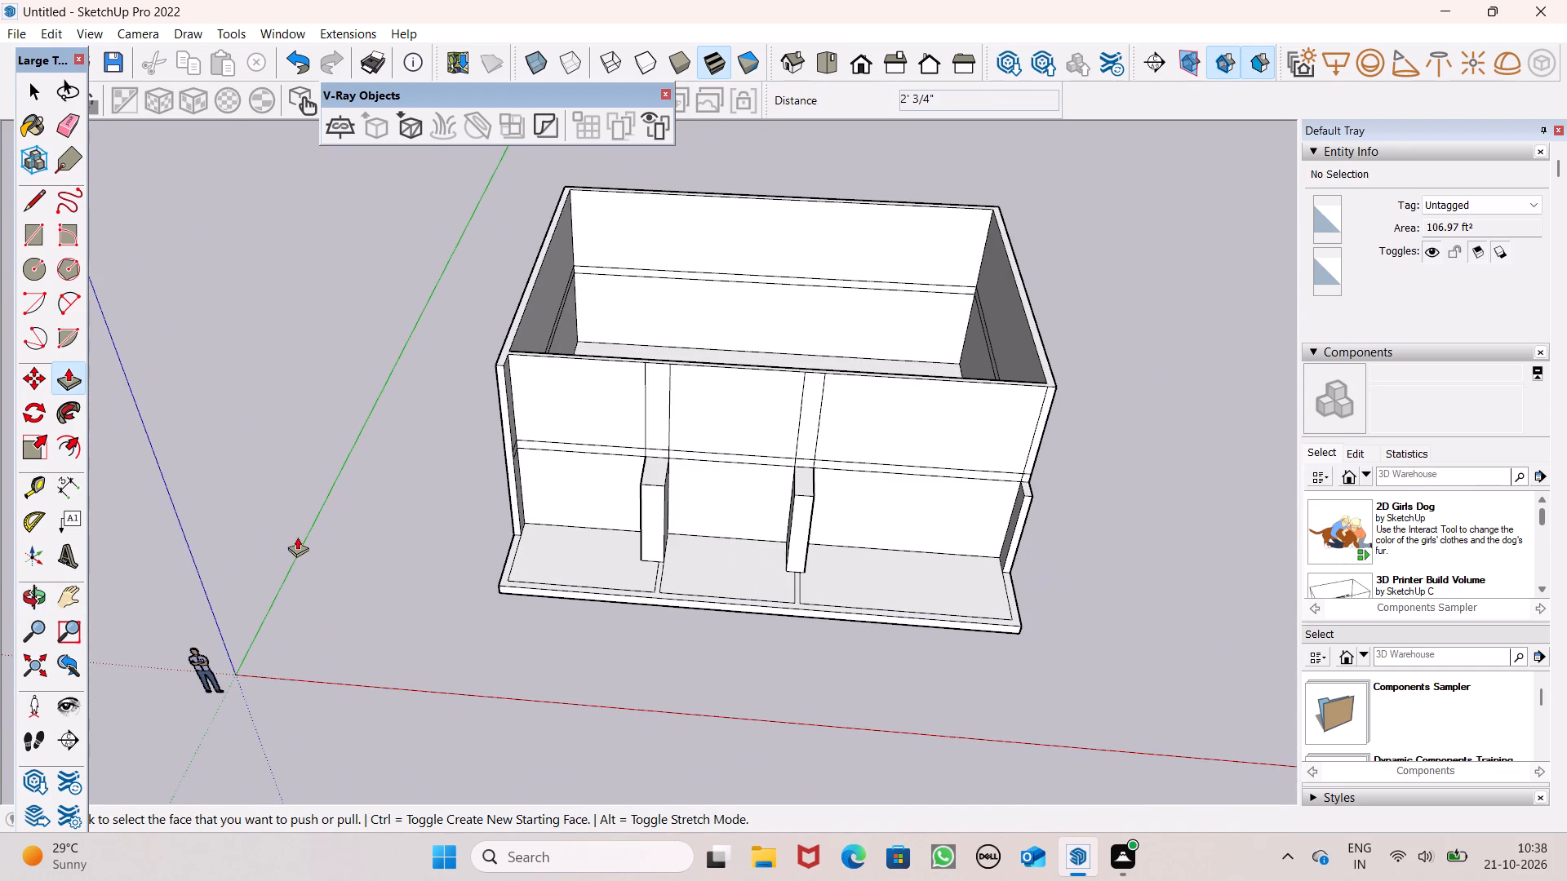
# Undo the right wall strip's extension and both forward extensions of the left wall's front end strip.
pyautogui.hotkey('ctrl', 'z')
pyautogui.hotkey('ctrl', 'z')
pyautogui.hotkey('ctrl', 'z')
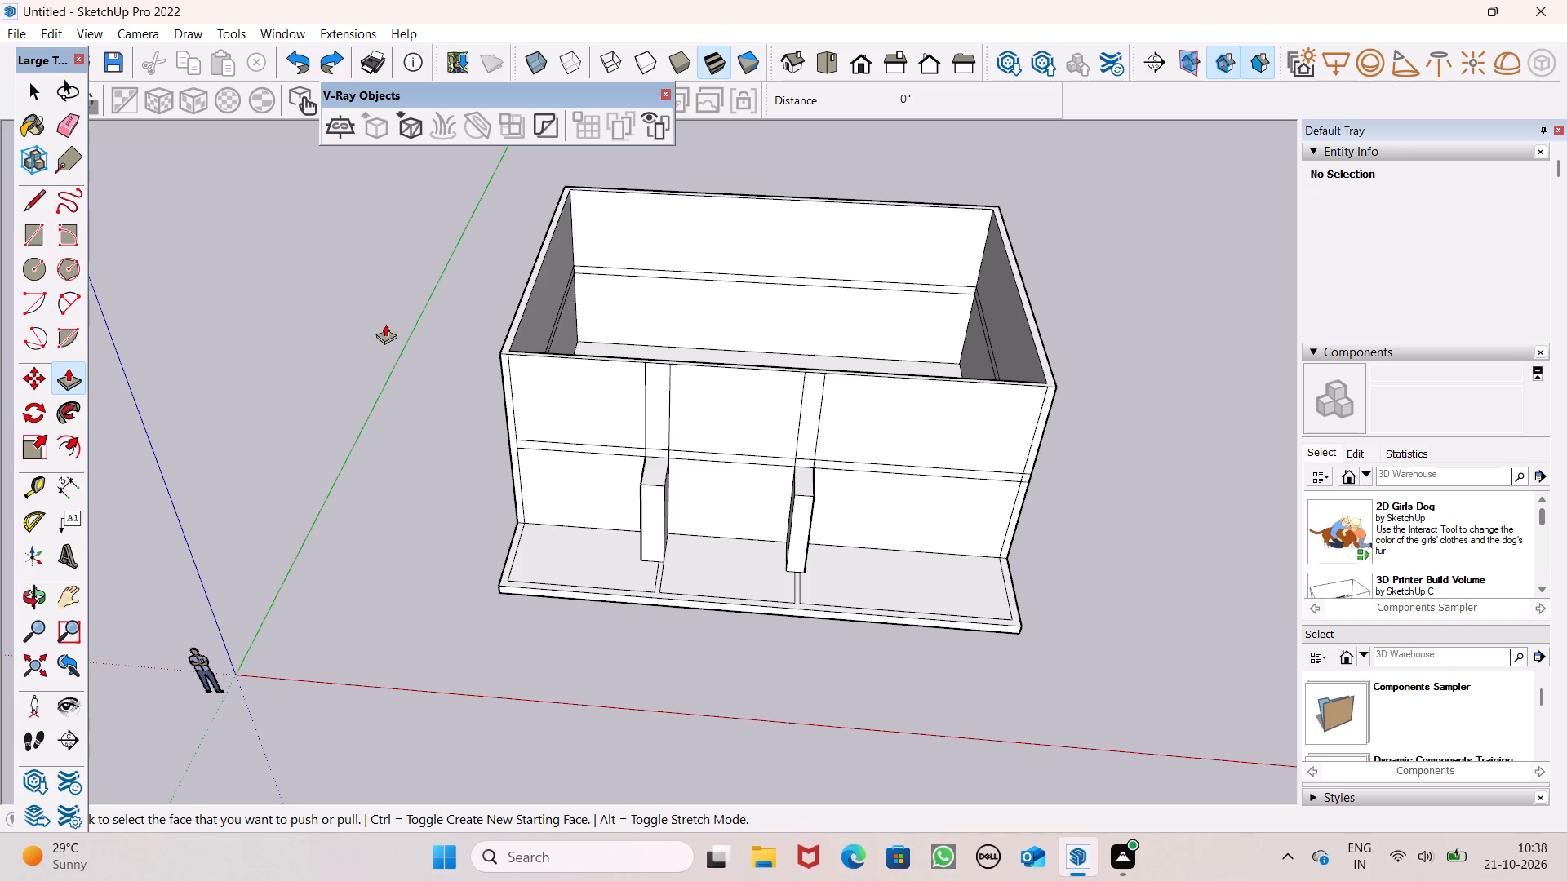
# Erase the short horizontal edges crossing the right wall's narrow front end strip at the 1' band.
pyautogui.click(60, 126)
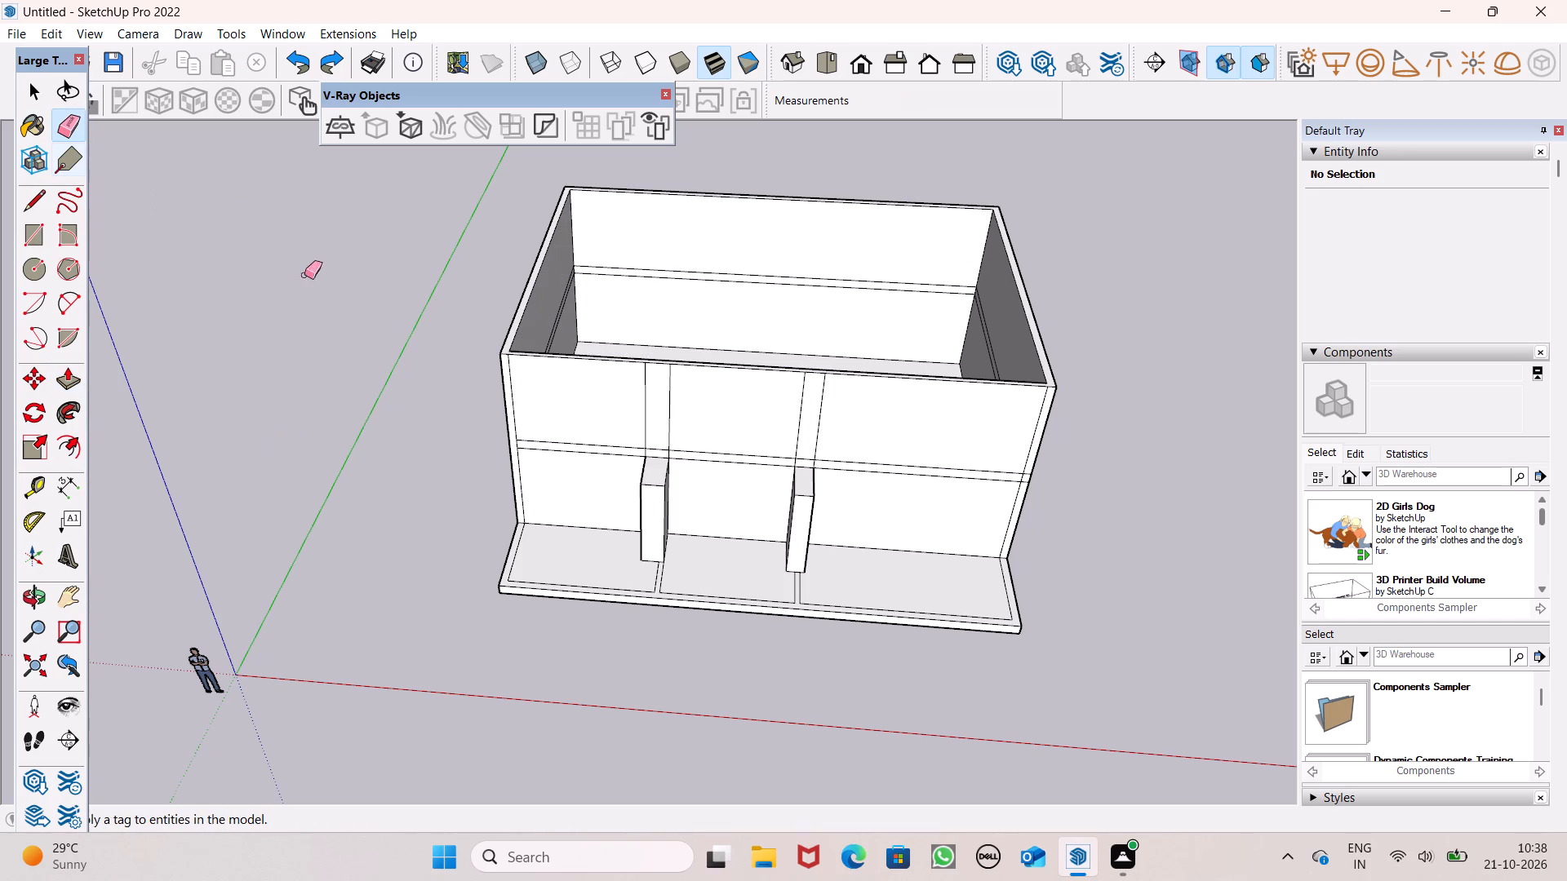
pyautogui.scroll(12, 980, 485)
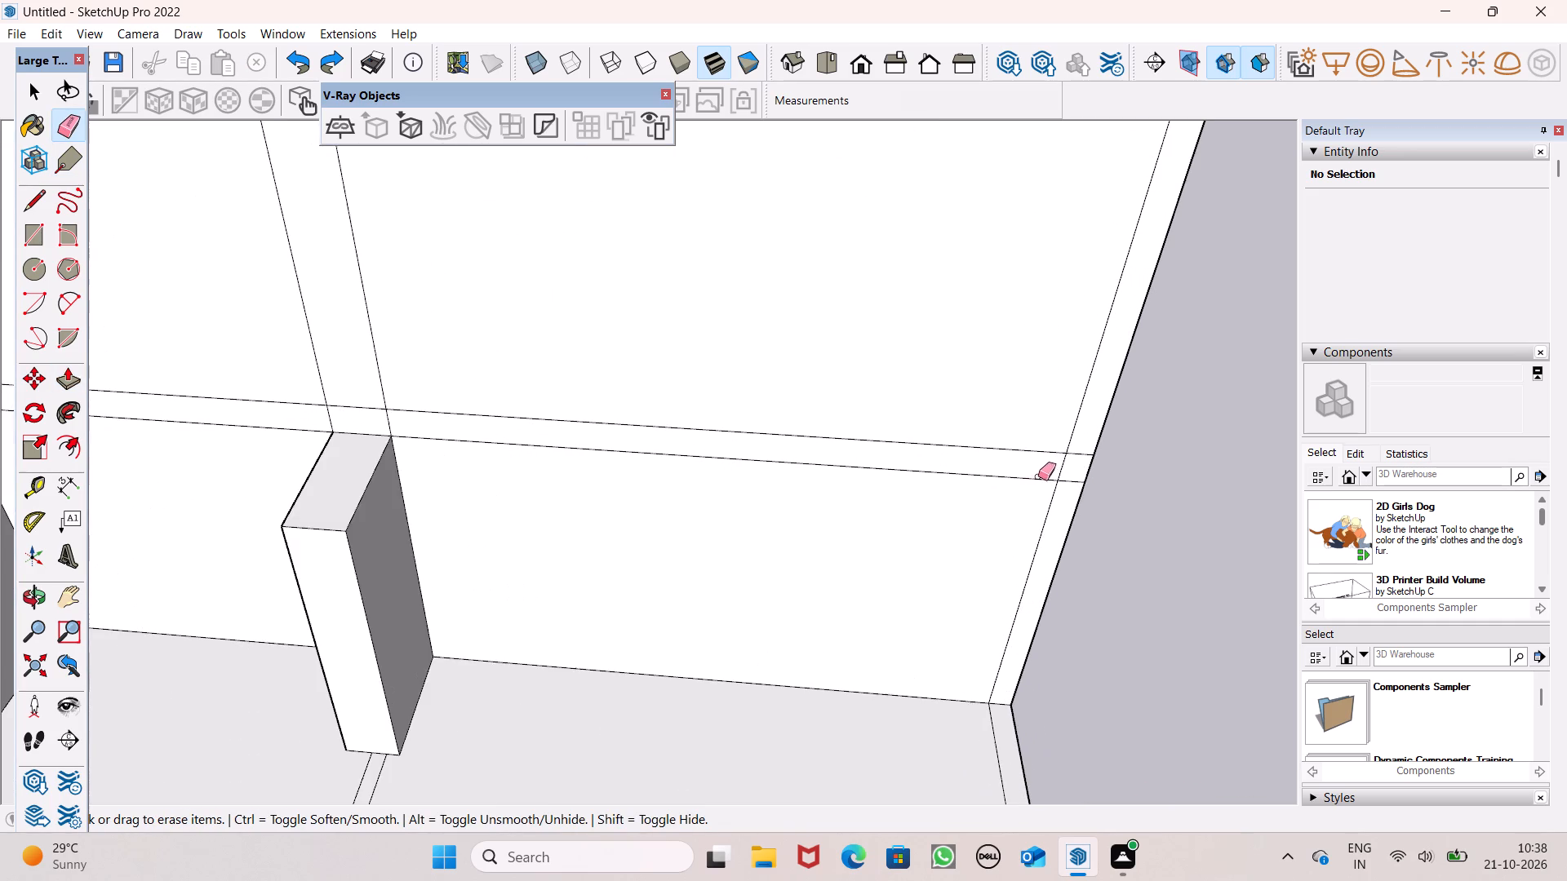
pyautogui.scroll(6, 1038, 476)
pyautogui.moveTo(1099, 416); pyautogui.dragTo(1083, 489)
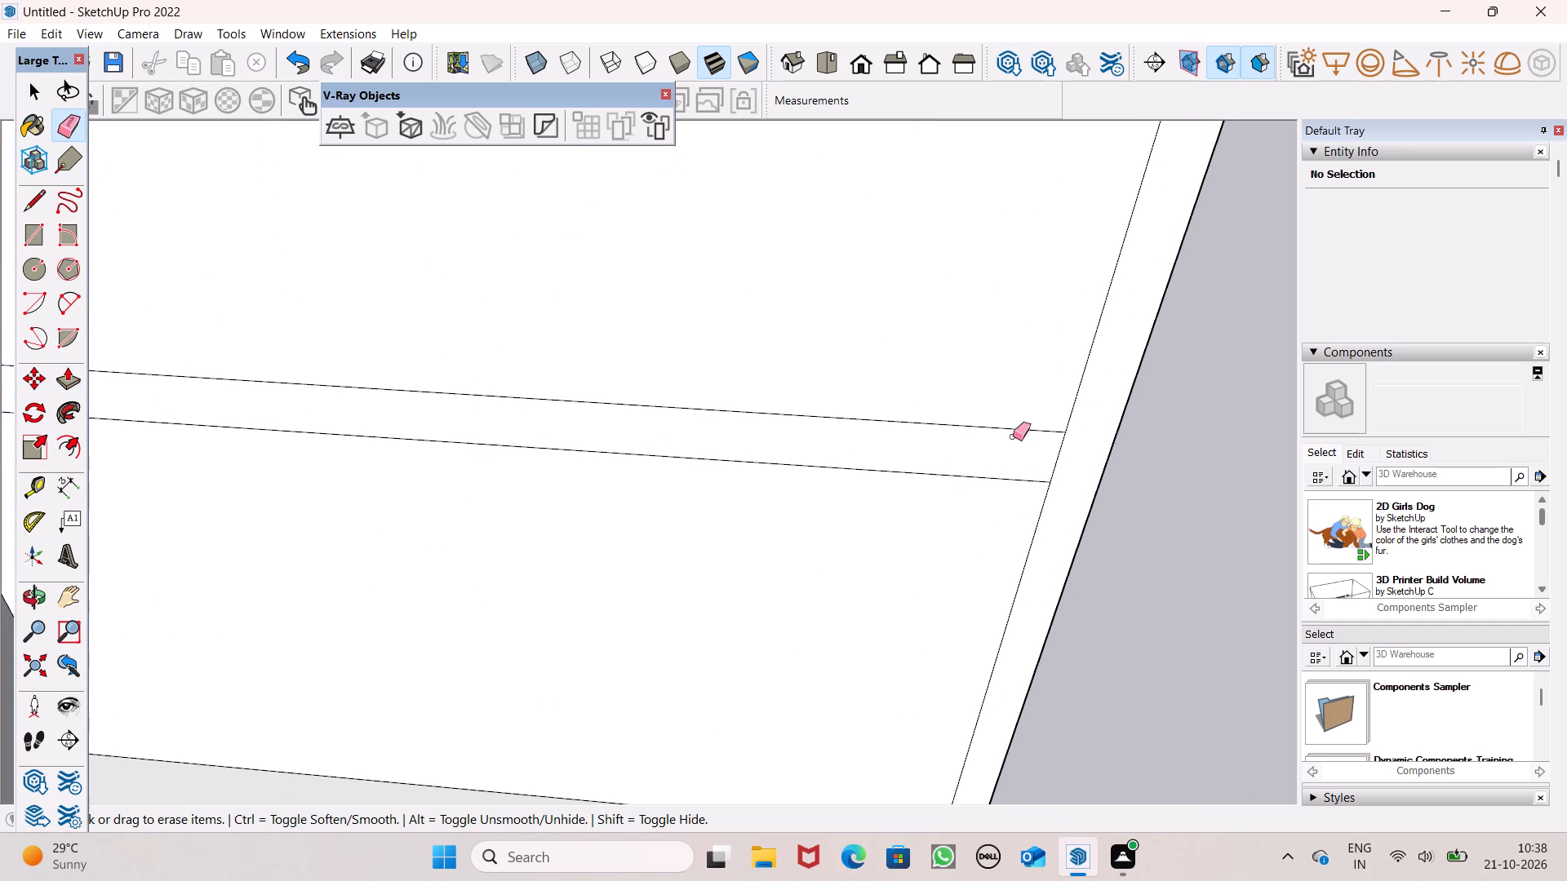
pyautogui.scroll(-7, 1120, 399)
pyautogui.scroll(-15, 1160, 480)
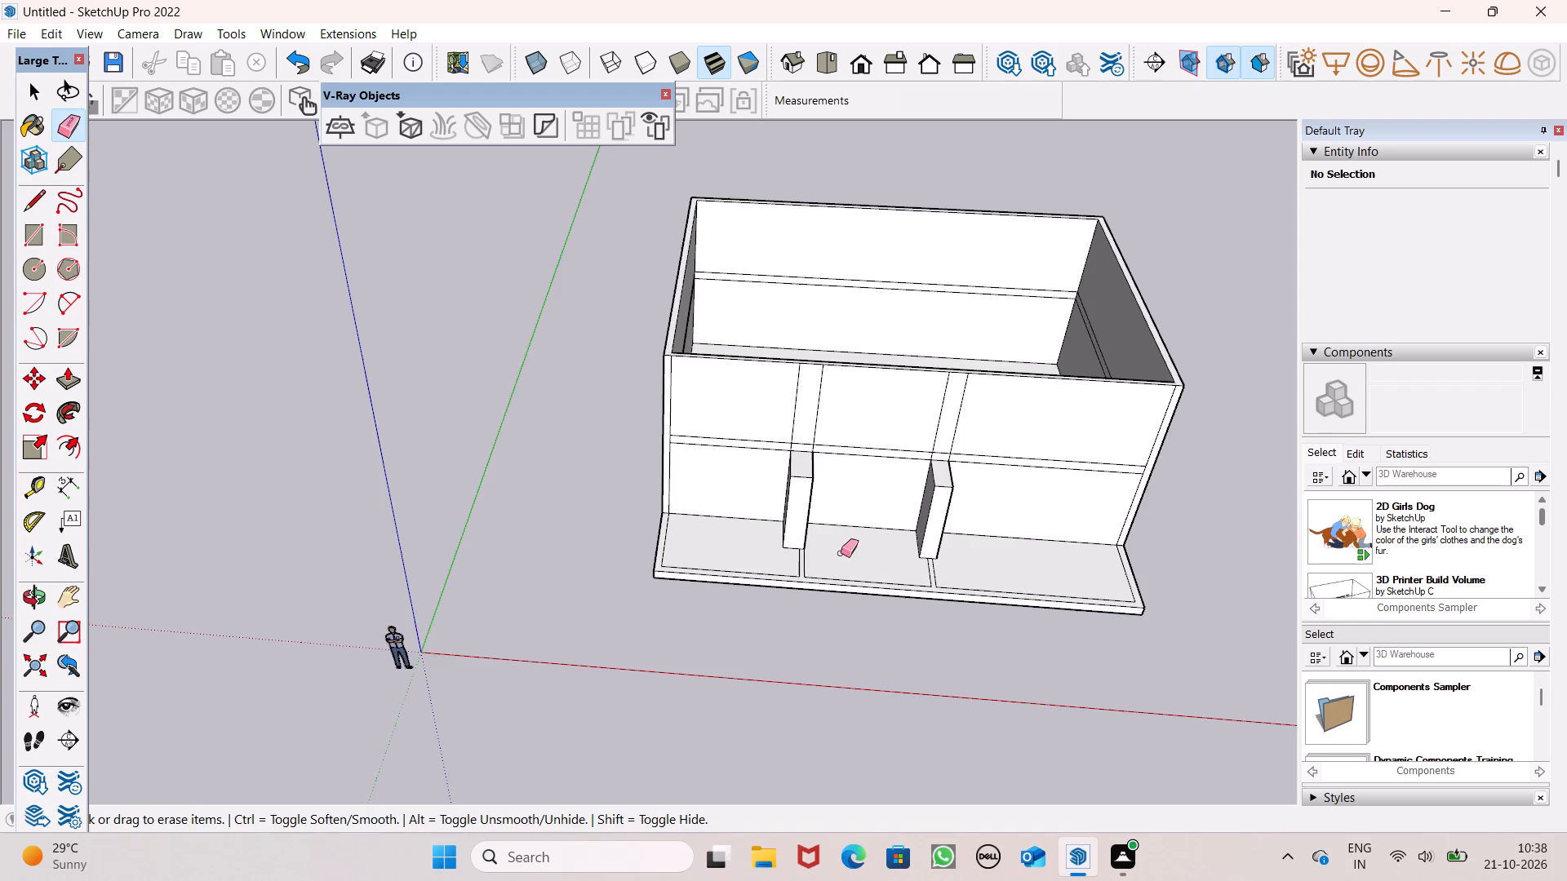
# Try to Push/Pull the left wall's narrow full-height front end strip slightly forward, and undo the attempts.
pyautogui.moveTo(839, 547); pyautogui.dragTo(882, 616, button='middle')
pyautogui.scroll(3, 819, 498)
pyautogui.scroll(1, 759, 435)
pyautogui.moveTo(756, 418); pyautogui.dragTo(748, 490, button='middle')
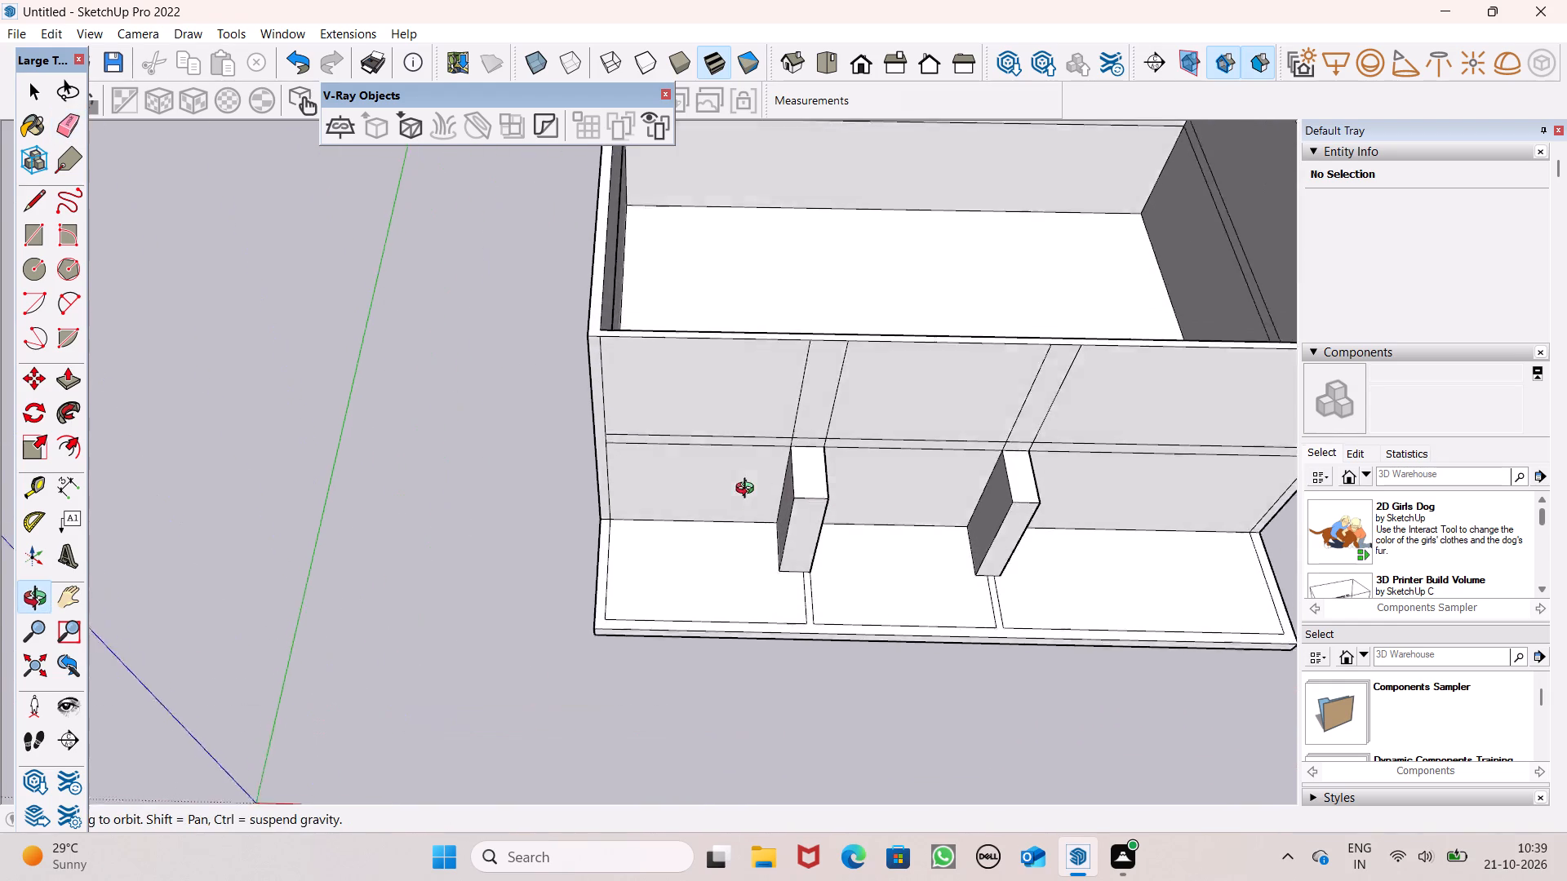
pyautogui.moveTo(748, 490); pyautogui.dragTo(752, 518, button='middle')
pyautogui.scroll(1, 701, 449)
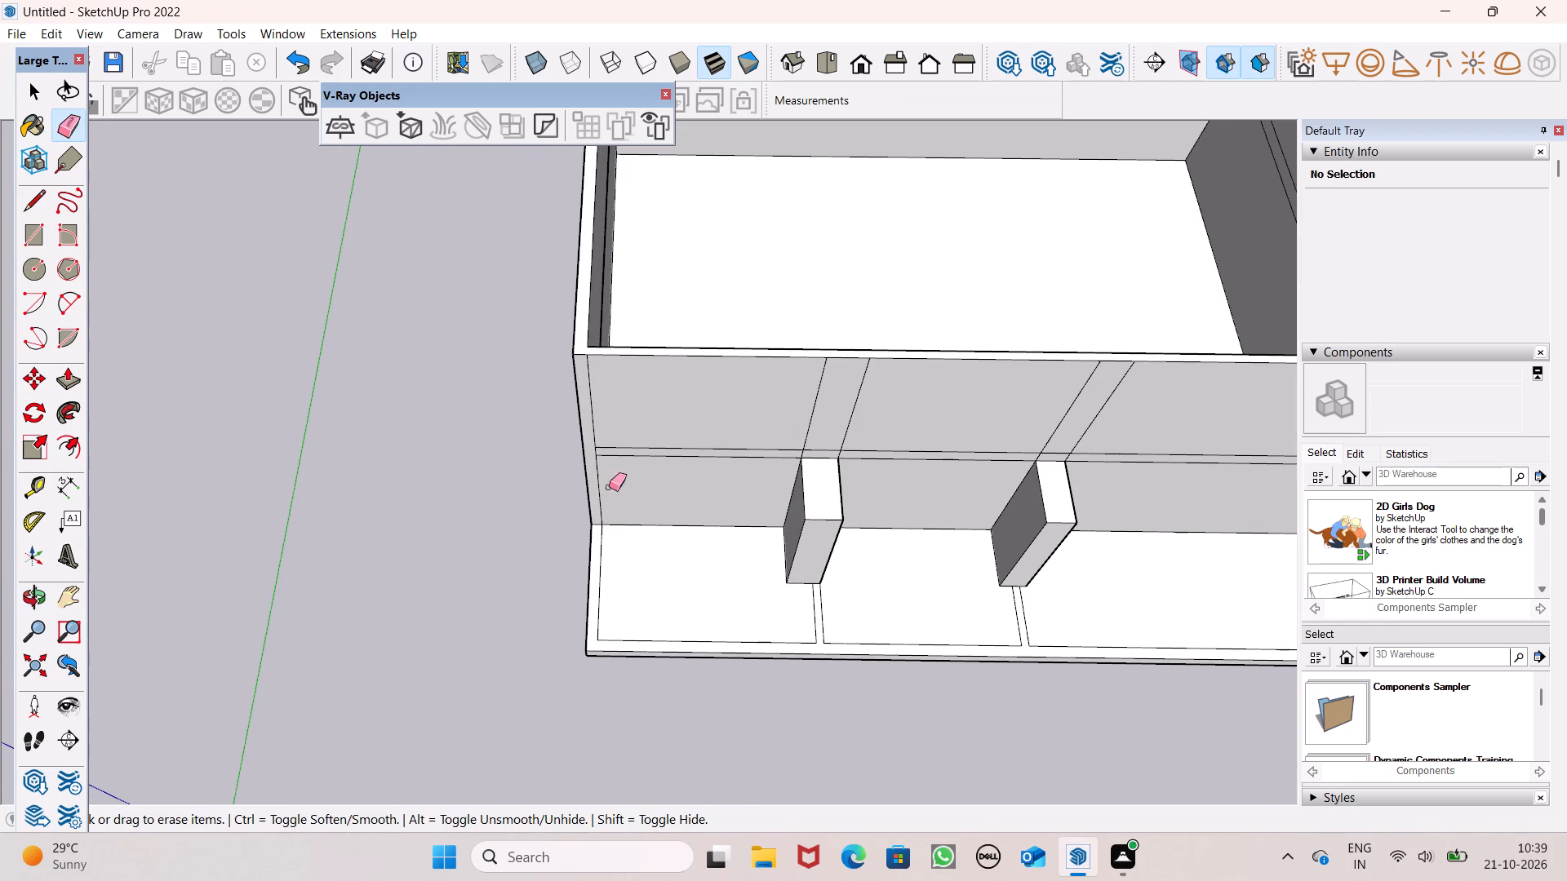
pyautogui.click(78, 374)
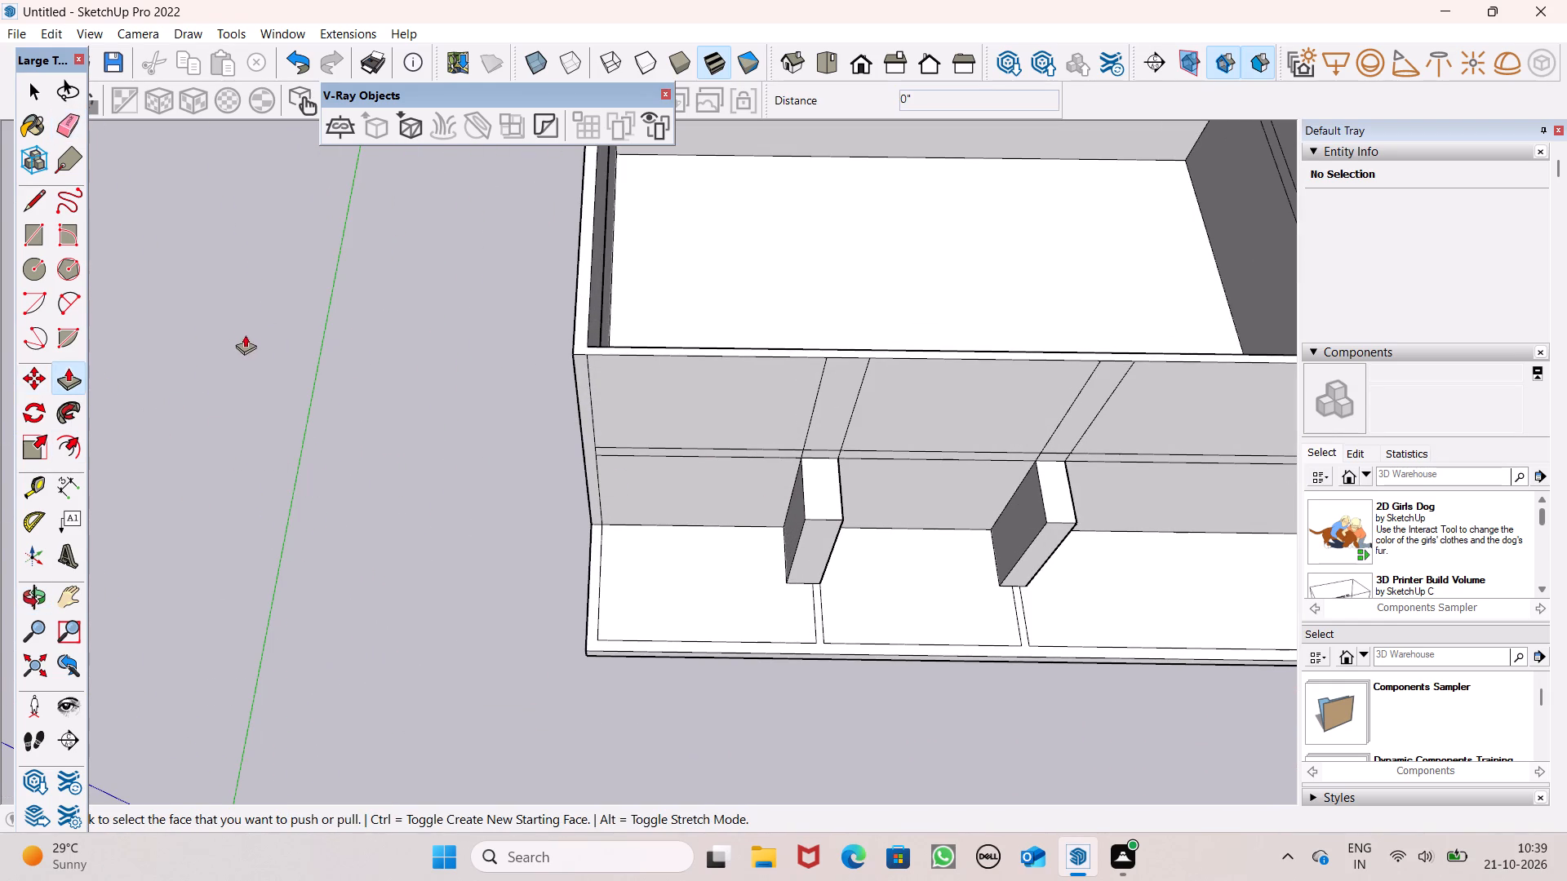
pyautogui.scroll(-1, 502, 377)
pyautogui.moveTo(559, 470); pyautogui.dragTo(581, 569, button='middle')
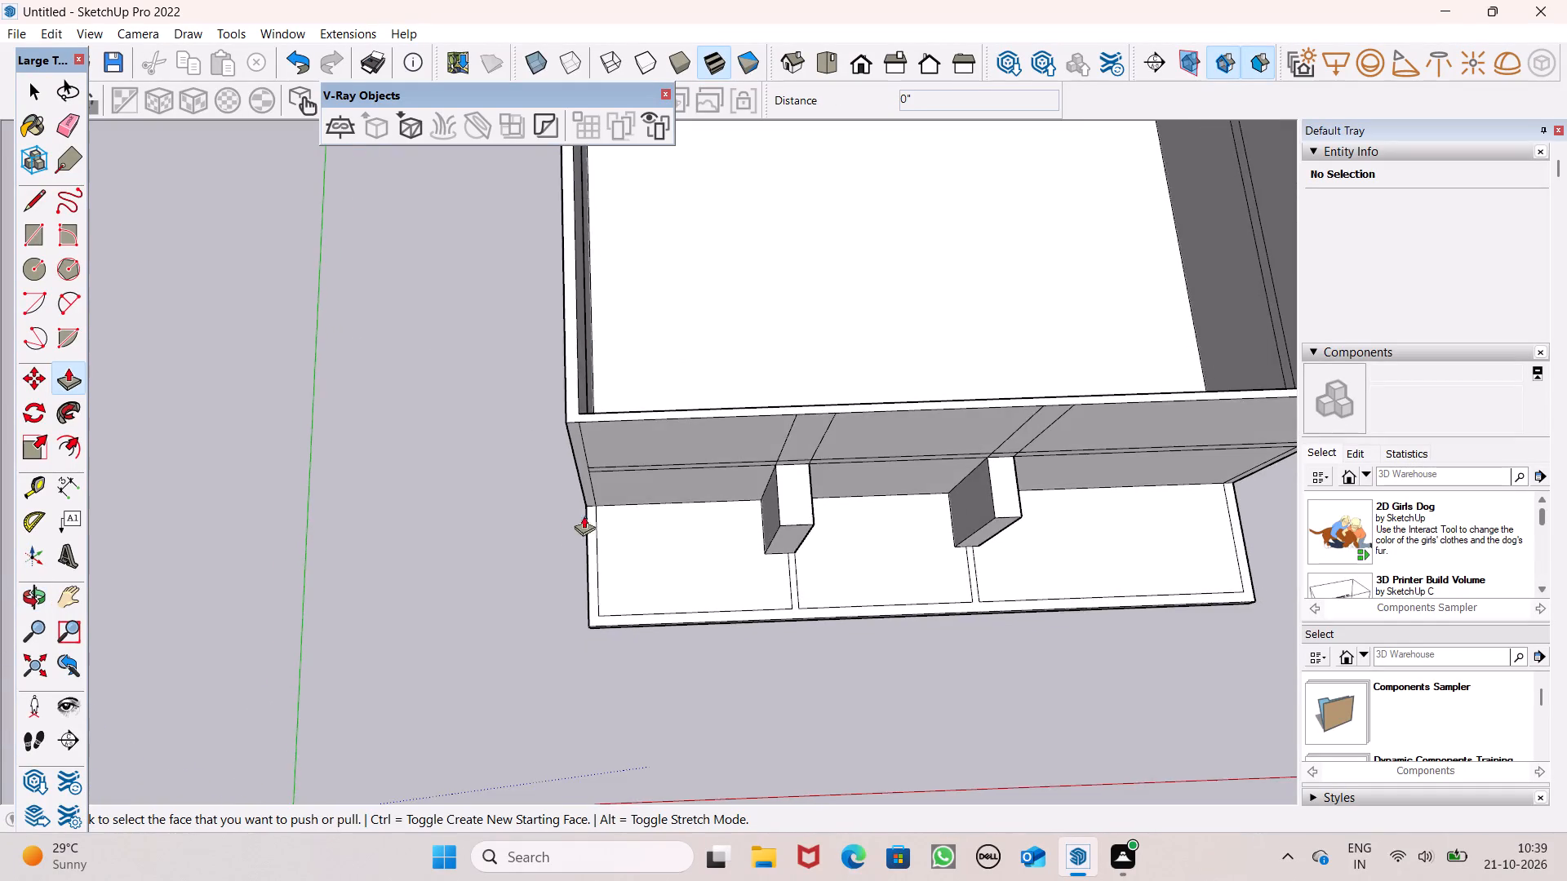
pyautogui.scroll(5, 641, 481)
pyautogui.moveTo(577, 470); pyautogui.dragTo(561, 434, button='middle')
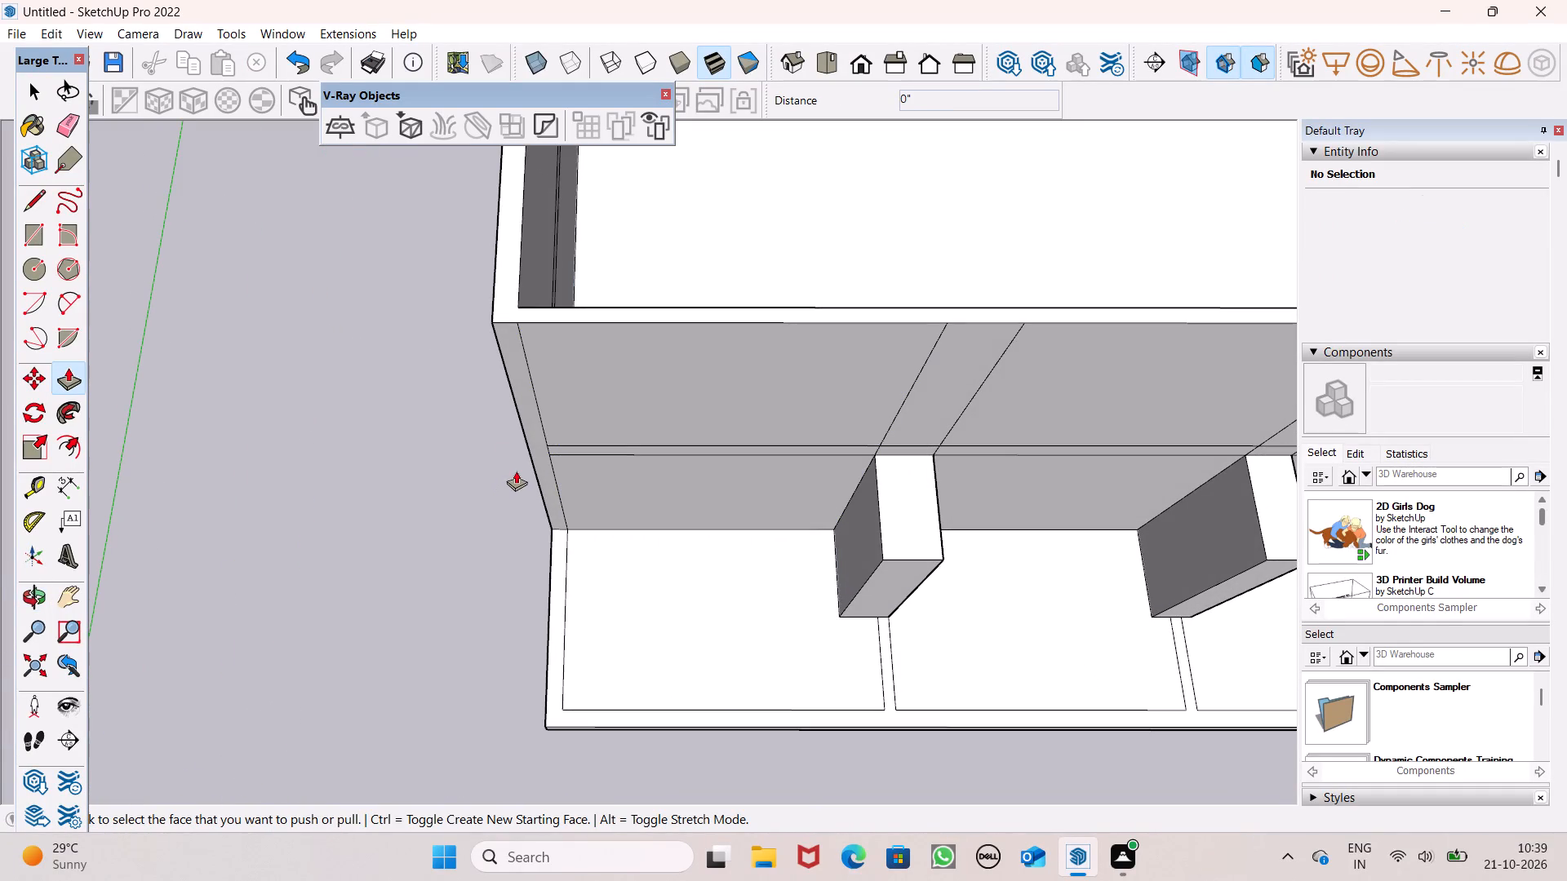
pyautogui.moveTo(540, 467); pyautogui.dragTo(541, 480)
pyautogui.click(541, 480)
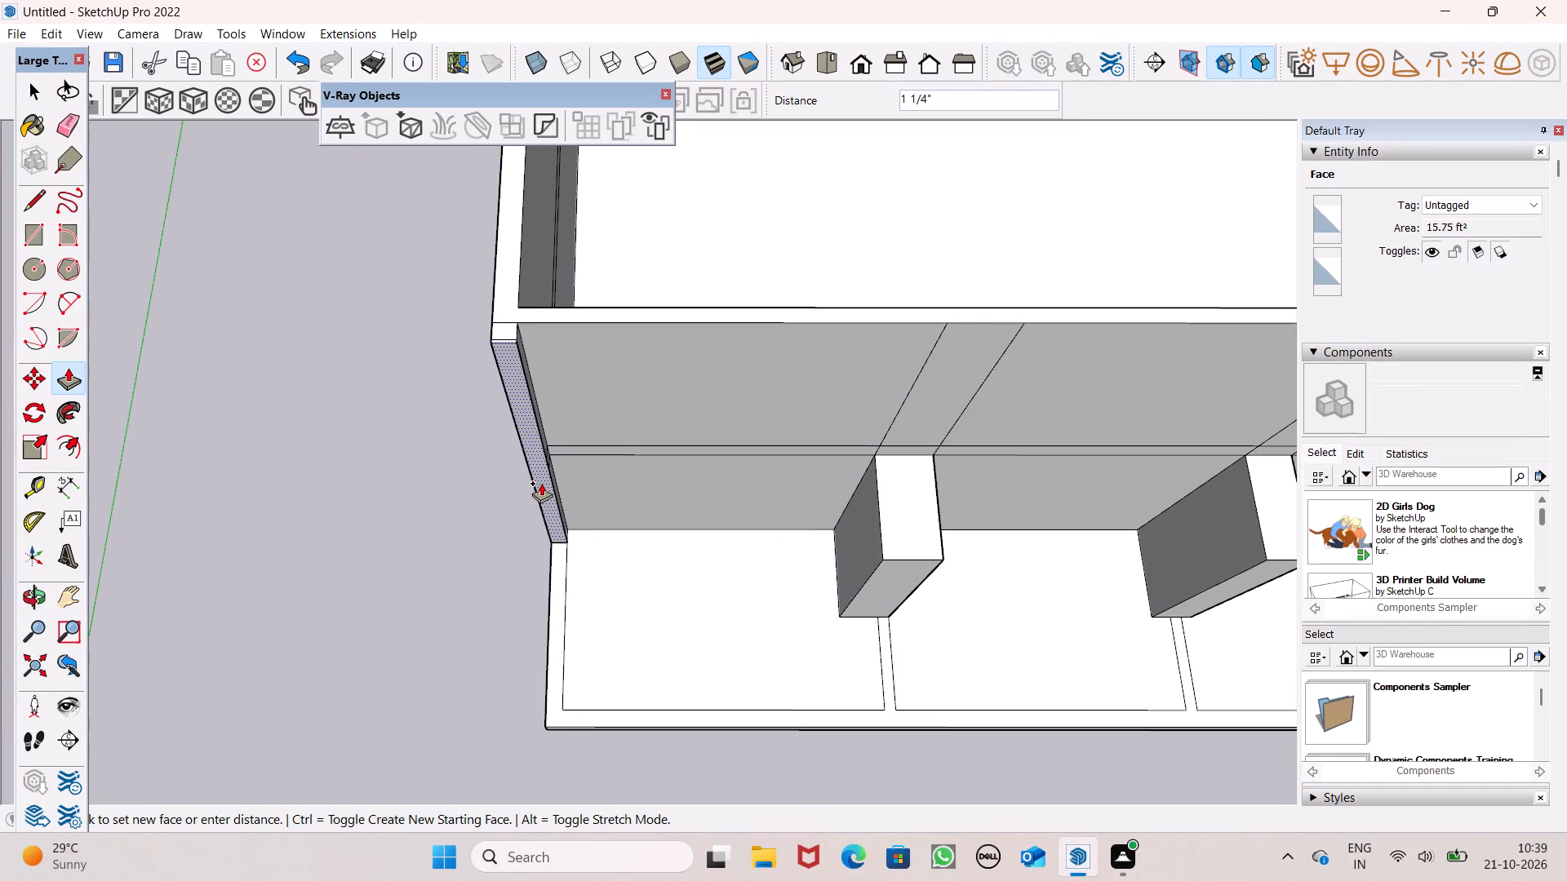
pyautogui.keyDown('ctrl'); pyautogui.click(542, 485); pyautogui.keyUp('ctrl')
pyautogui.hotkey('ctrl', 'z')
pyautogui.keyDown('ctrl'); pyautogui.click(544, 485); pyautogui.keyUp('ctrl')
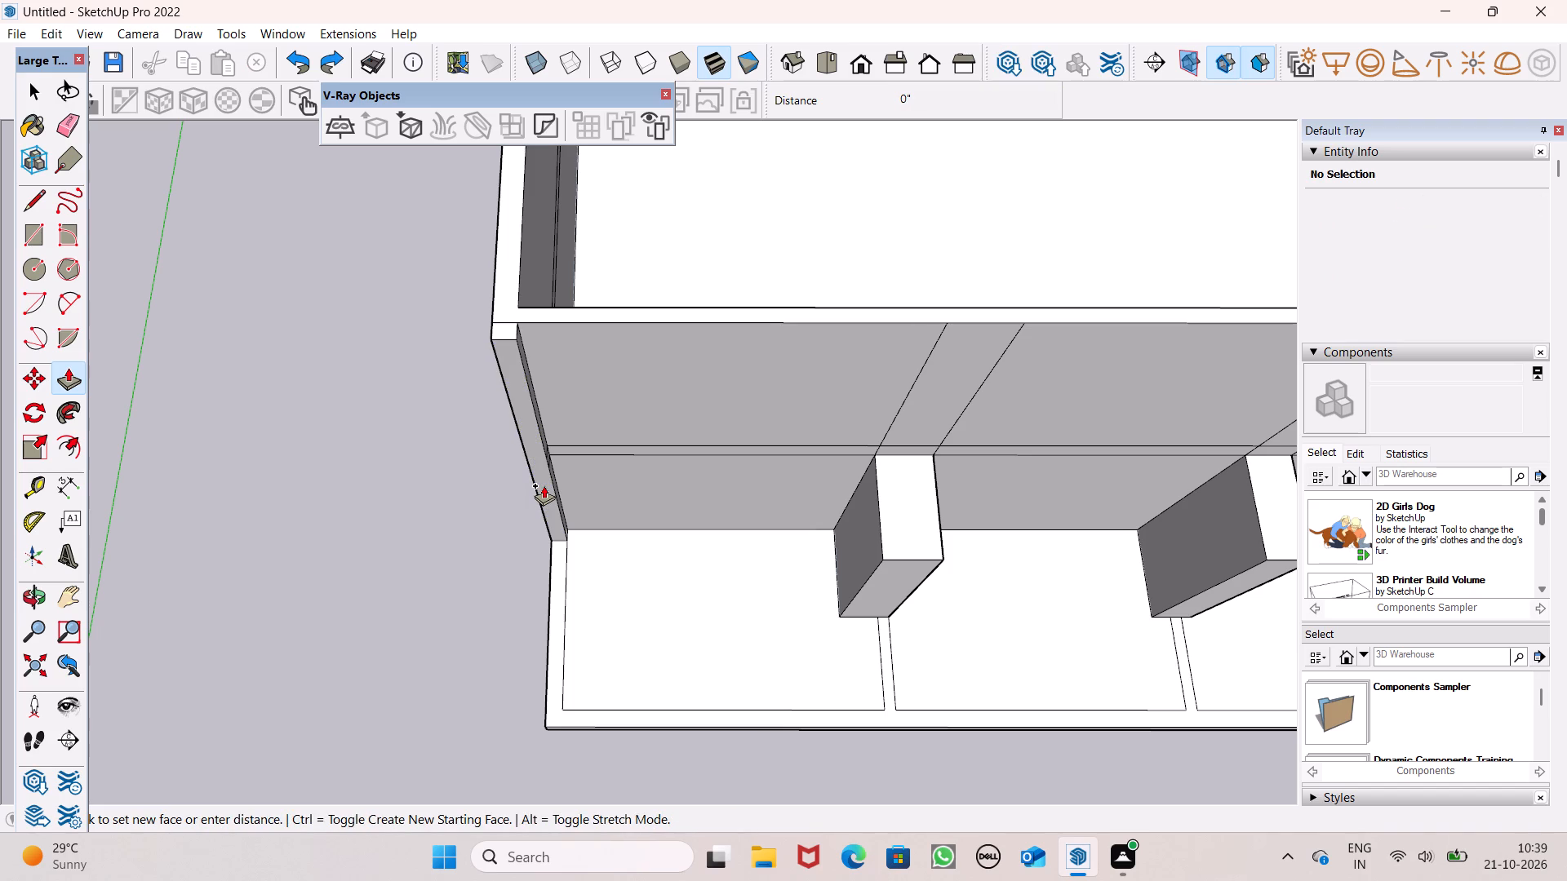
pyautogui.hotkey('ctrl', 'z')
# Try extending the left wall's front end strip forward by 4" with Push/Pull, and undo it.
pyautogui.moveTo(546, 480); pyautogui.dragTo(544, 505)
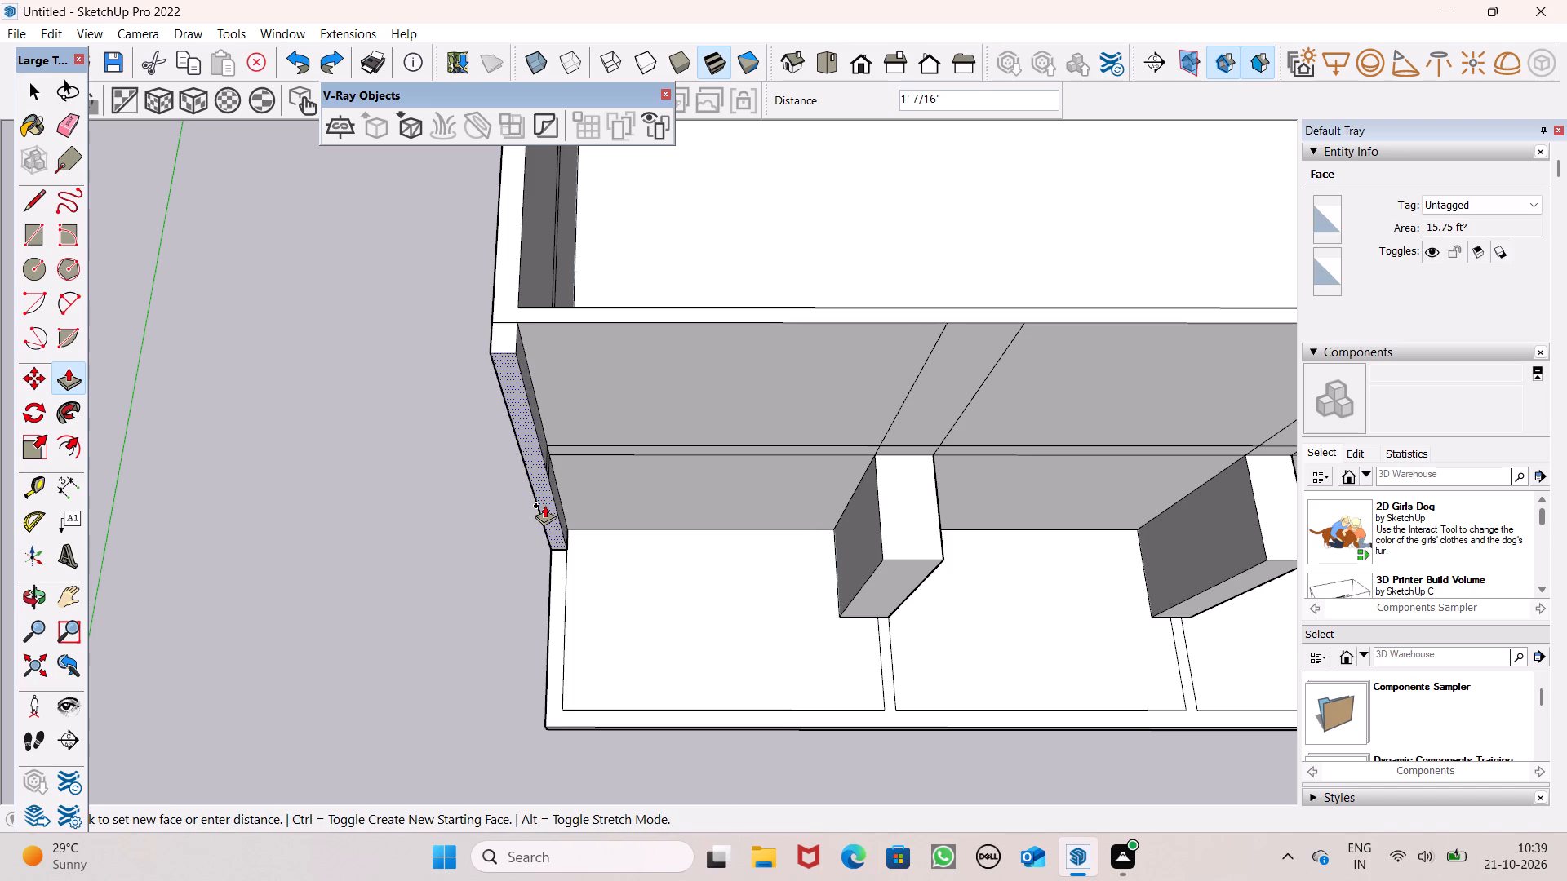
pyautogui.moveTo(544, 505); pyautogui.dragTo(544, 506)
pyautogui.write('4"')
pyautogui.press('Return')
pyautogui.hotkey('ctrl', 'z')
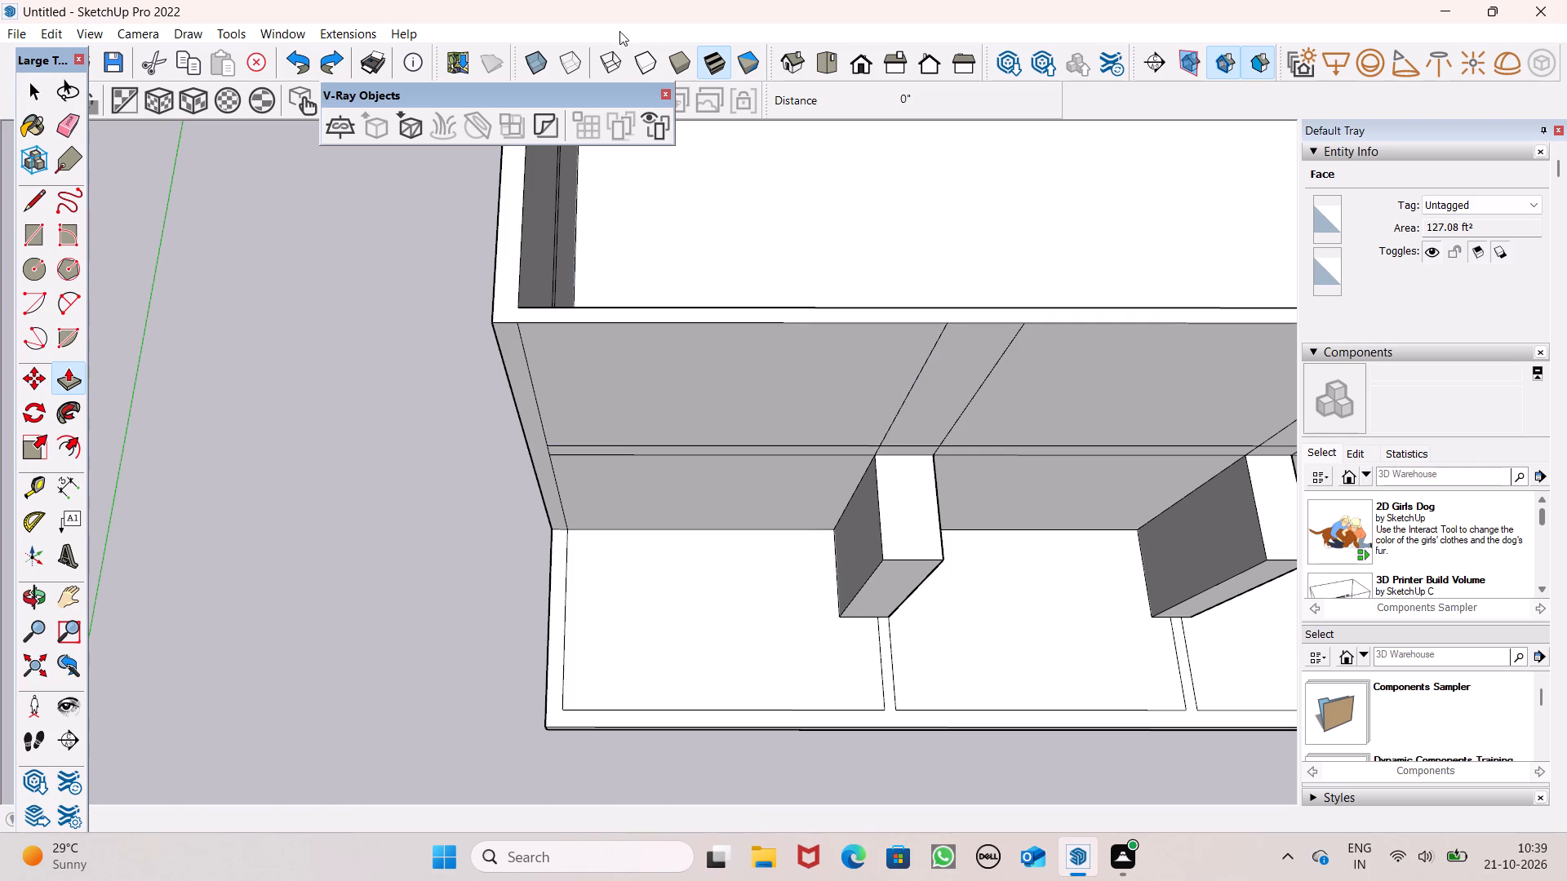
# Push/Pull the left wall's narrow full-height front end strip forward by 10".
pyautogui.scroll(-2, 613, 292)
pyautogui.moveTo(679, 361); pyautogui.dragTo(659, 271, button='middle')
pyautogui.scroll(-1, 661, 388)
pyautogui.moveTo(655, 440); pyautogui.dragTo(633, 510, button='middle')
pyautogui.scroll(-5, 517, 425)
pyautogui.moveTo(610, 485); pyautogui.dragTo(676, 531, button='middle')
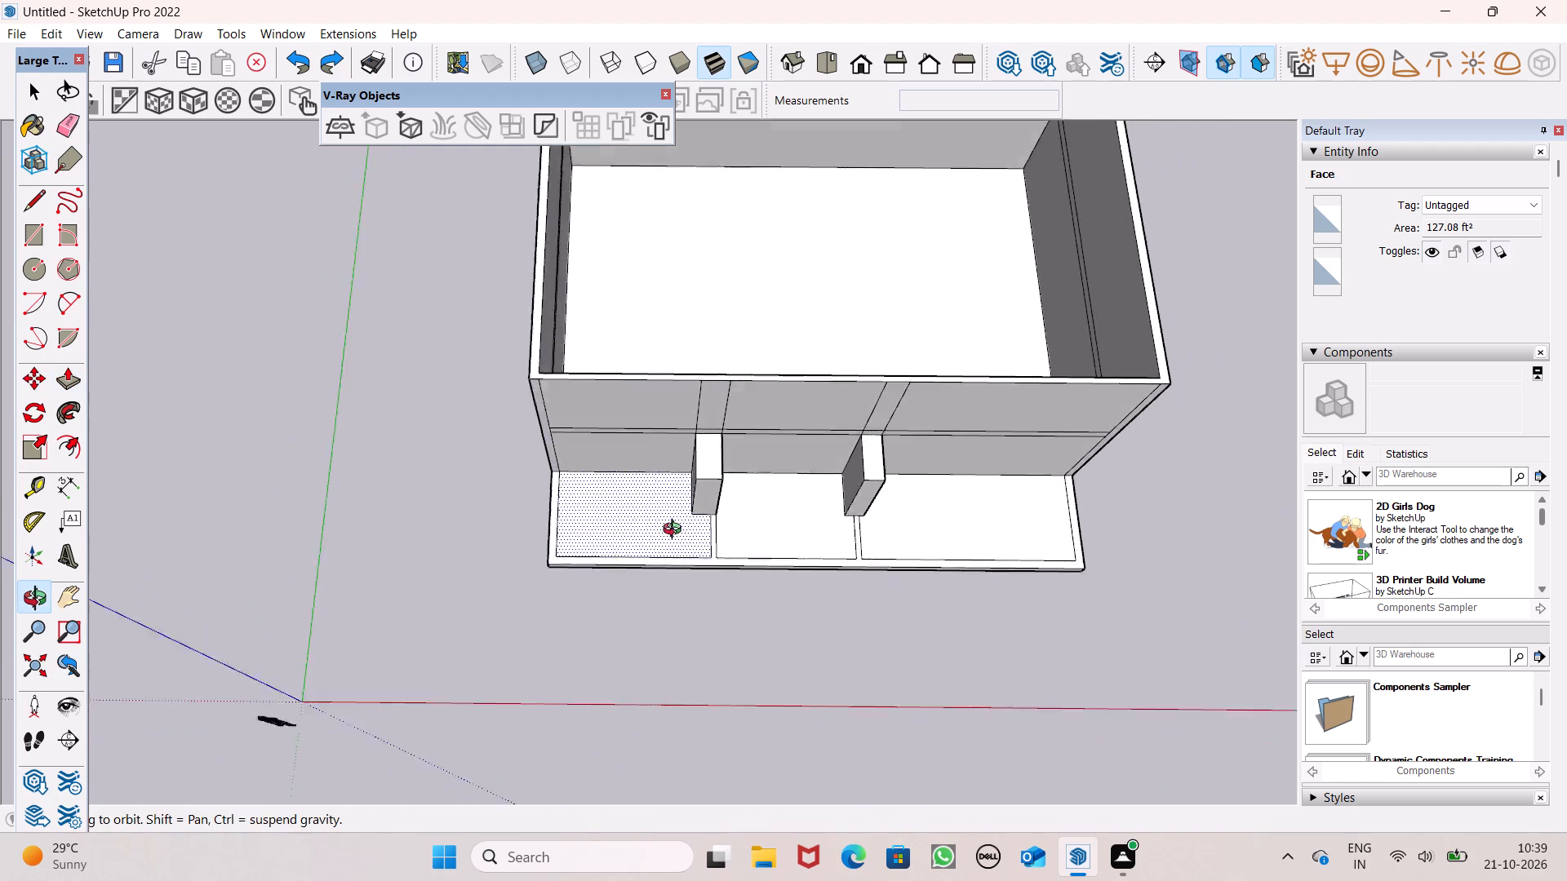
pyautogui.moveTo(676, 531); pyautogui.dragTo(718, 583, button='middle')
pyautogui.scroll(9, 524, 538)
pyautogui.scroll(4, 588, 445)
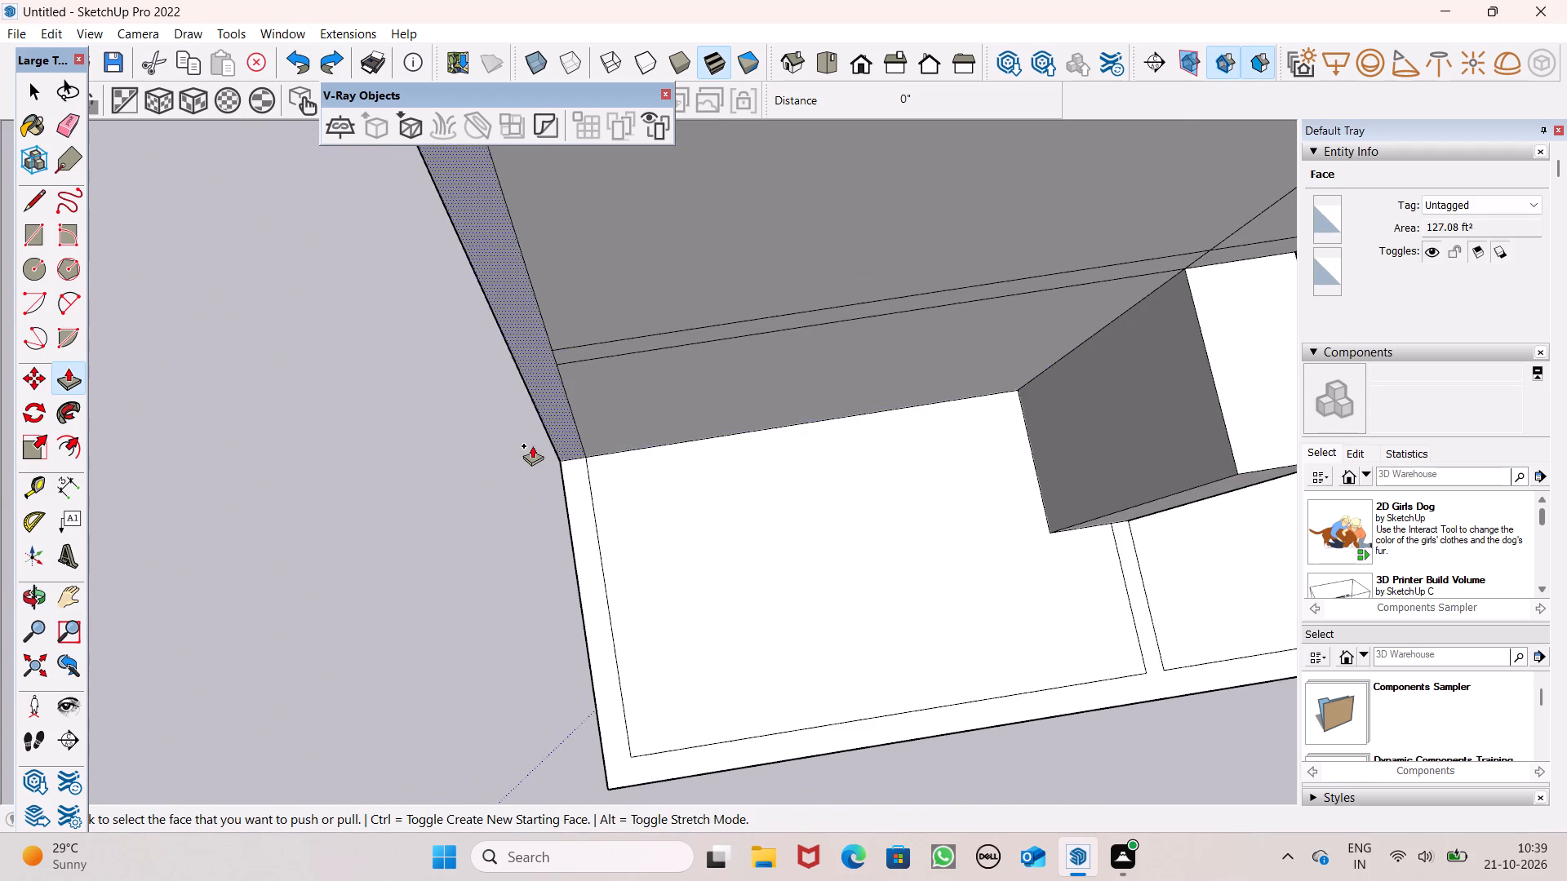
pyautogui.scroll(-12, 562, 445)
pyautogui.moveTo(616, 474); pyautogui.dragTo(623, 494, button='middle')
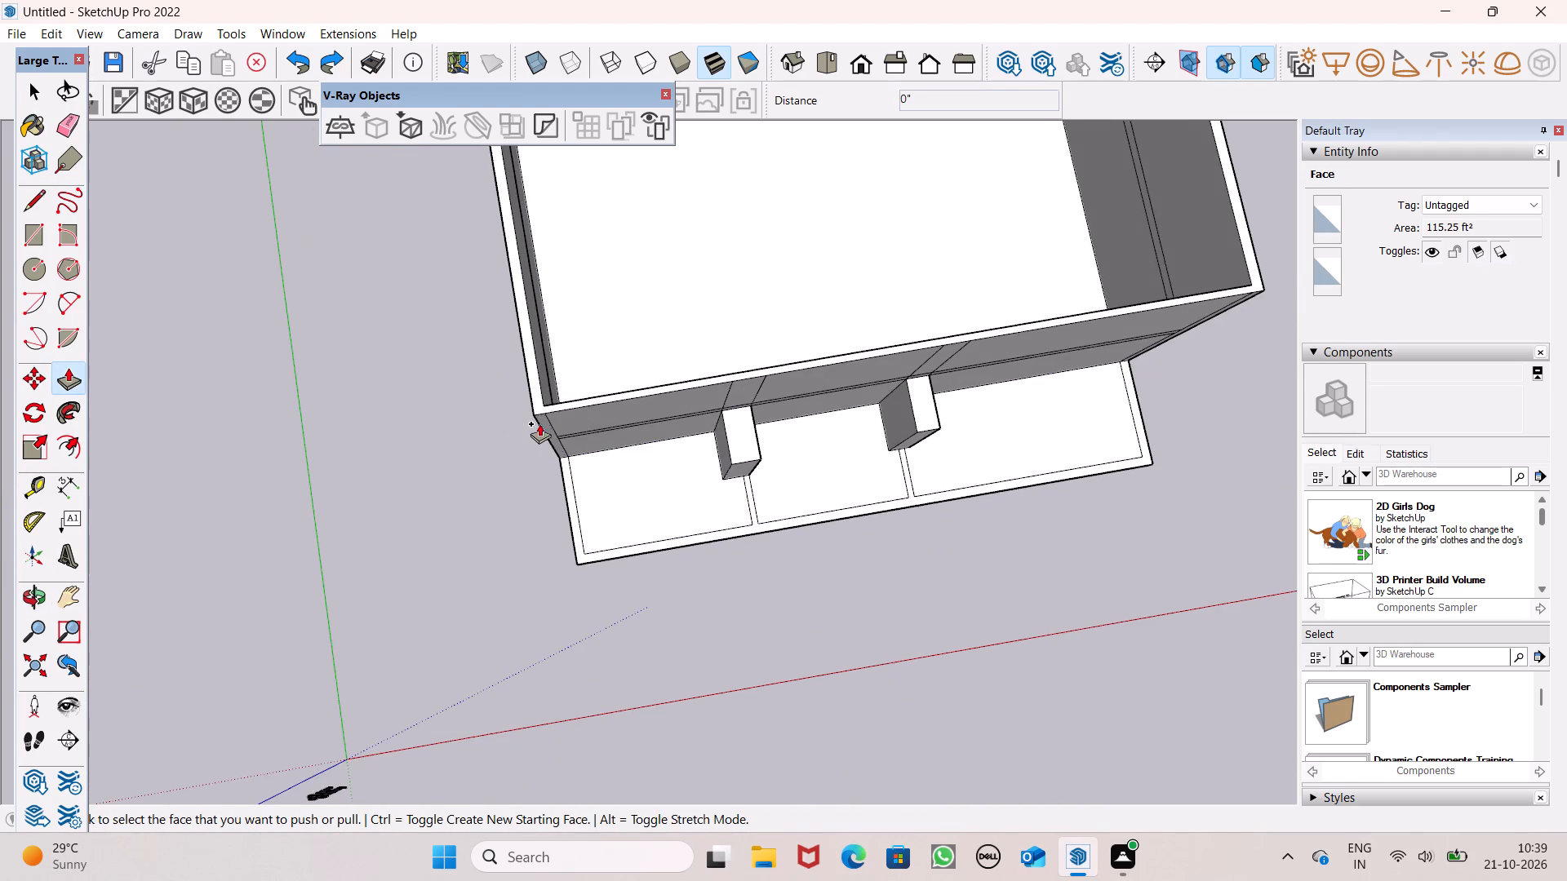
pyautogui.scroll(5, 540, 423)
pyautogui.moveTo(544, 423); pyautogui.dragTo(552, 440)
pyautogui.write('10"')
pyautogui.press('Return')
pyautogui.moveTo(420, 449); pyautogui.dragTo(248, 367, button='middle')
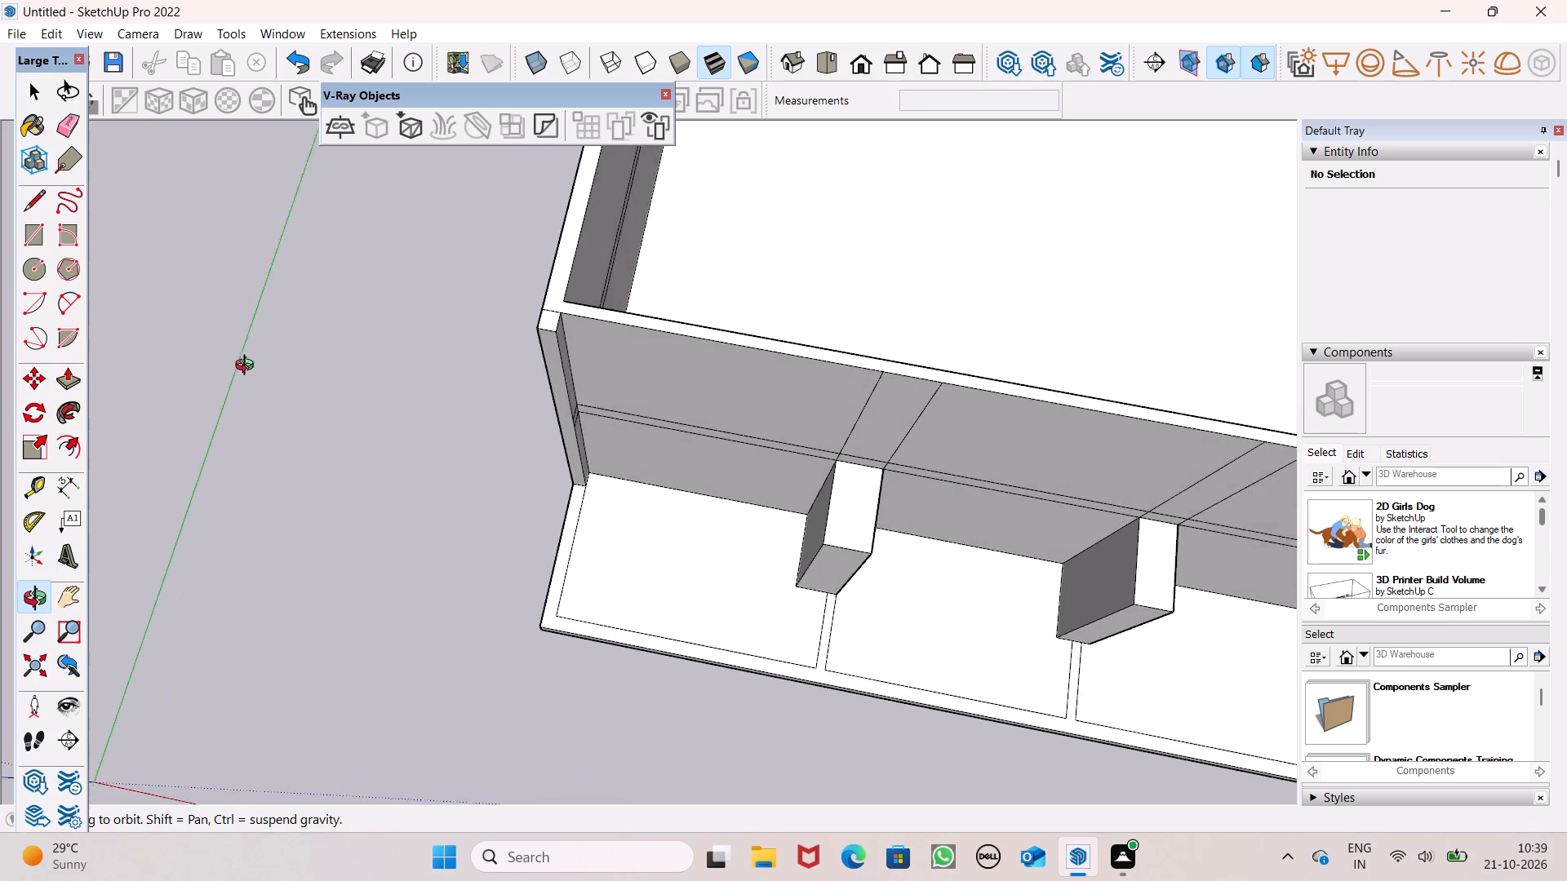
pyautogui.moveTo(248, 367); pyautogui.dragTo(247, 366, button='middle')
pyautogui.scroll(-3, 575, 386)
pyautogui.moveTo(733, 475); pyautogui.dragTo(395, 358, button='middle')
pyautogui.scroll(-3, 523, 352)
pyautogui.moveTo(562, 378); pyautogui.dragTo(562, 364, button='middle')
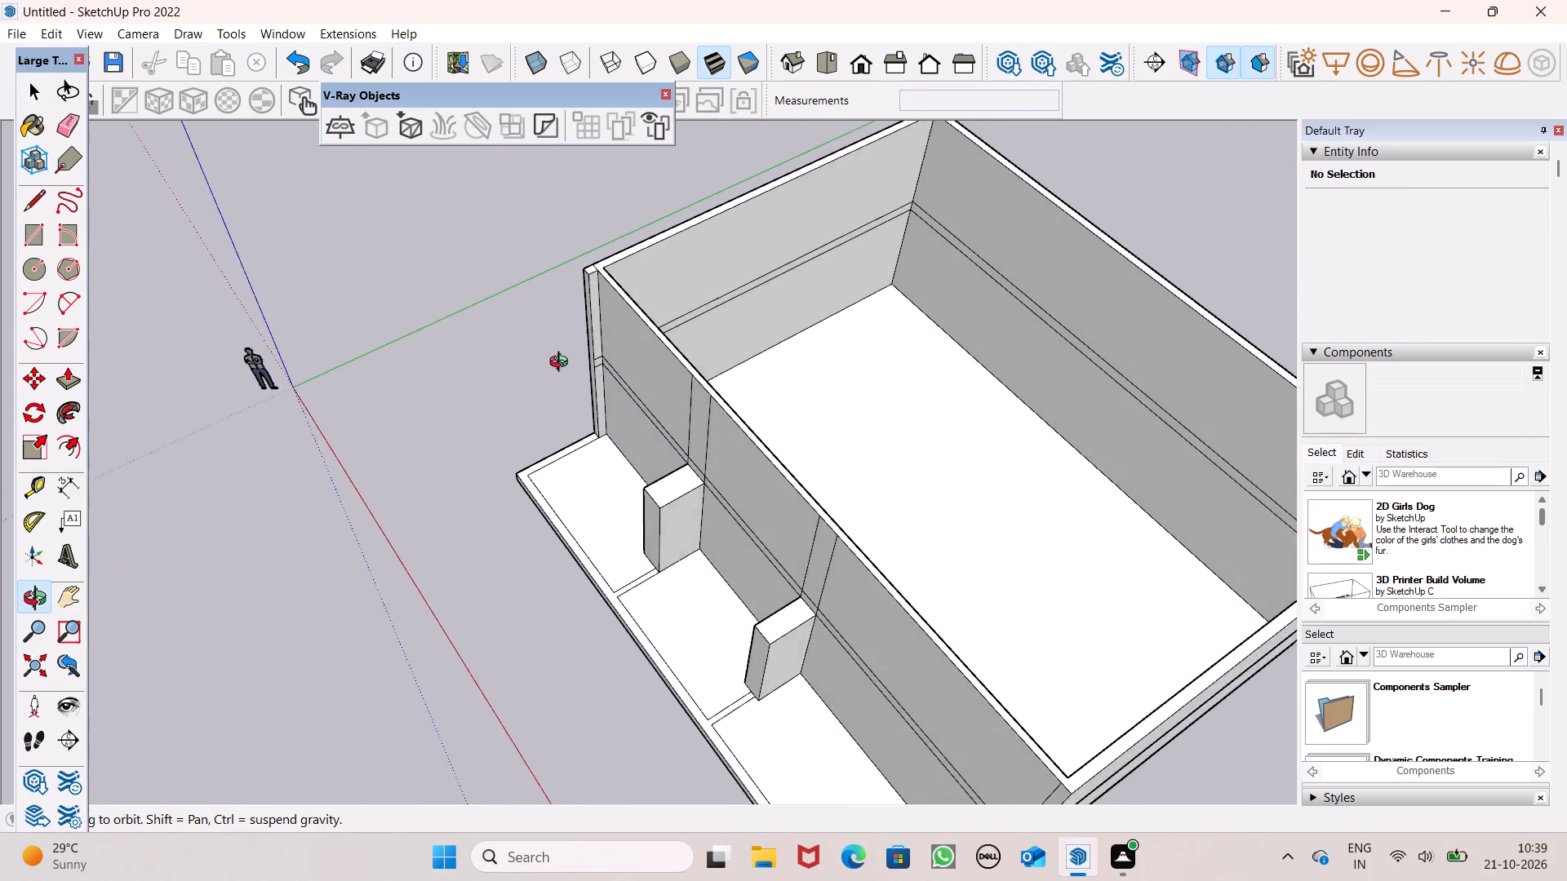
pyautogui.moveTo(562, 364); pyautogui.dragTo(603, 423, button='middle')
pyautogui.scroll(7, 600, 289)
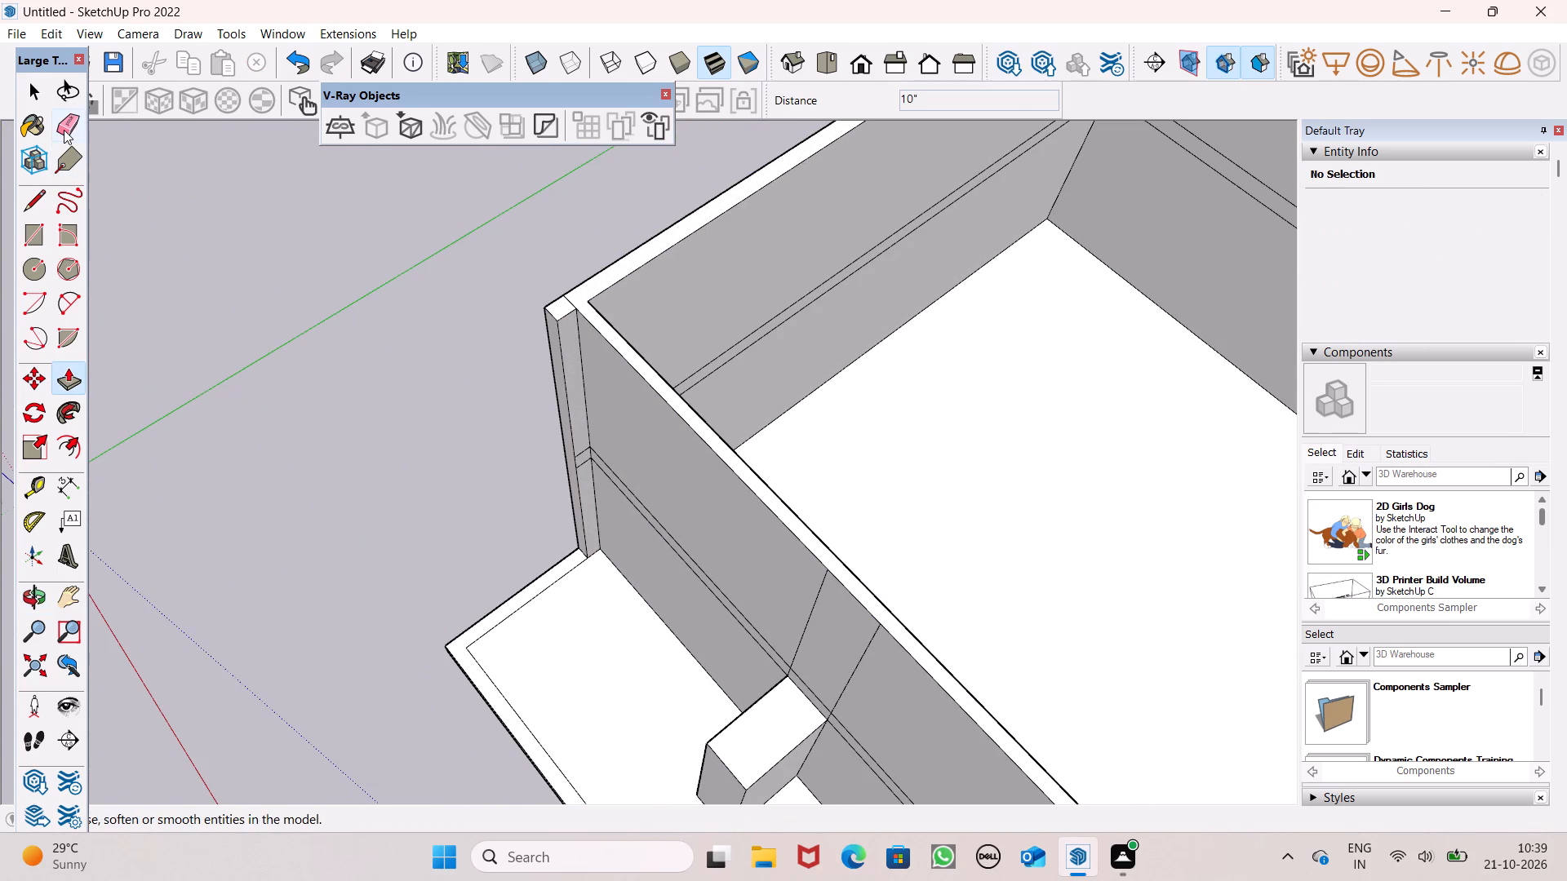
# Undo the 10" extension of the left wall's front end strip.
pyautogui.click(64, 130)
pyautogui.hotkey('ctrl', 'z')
# Push/Pull the left wall's narrow full-height front end strip forward by 1'.
pyautogui.moveTo(455, 423); pyautogui.dragTo(484, 431, button='middle')
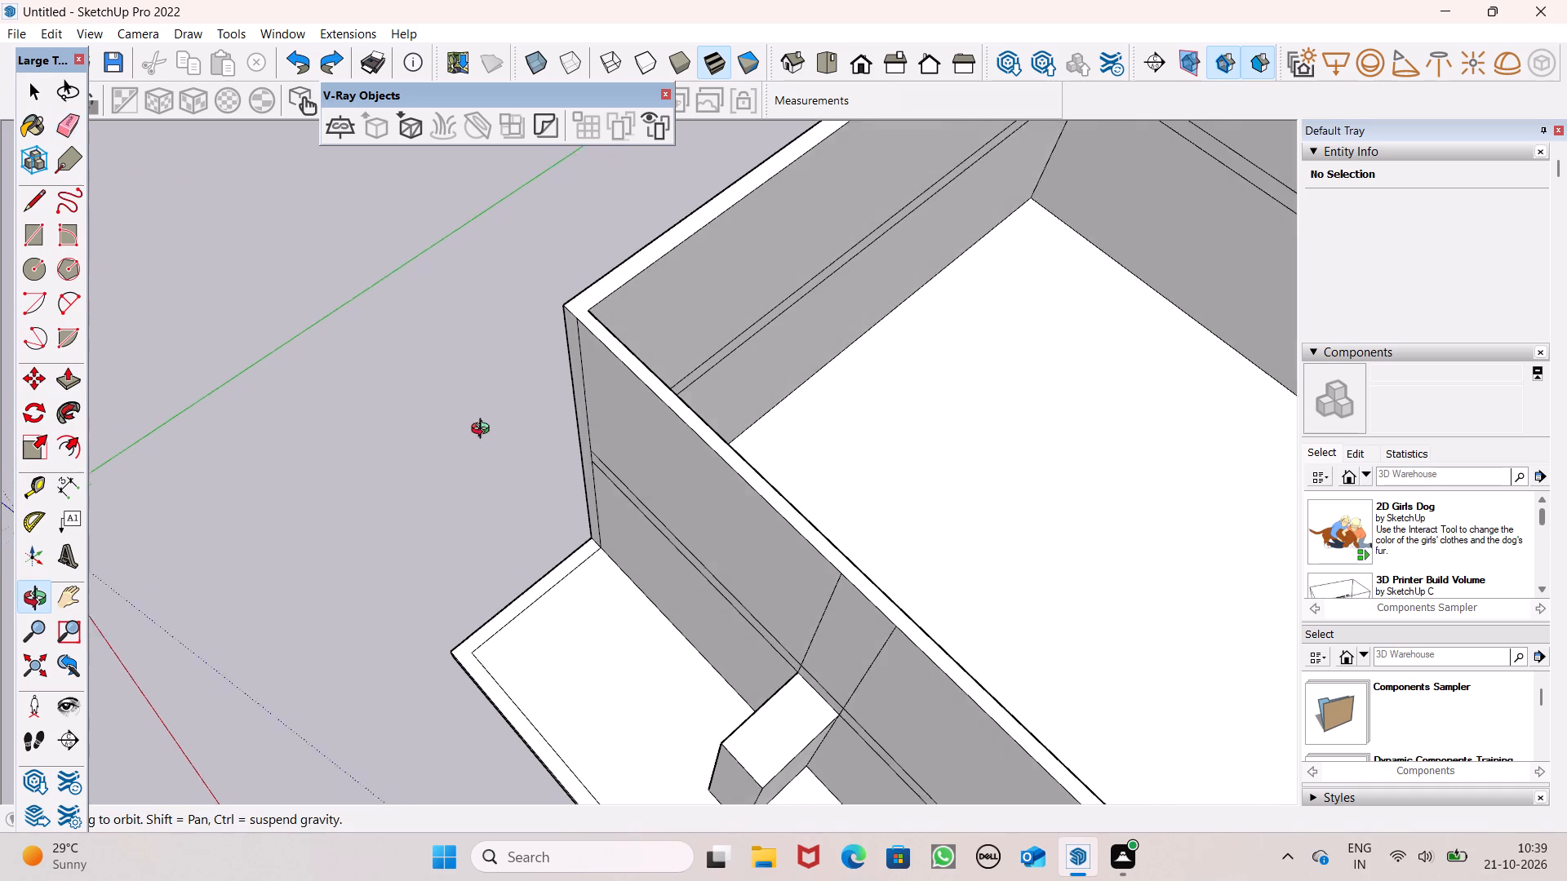
pyautogui.moveTo(484, 431); pyautogui.dragTo(499, 426, button='middle')
pyautogui.press('space')
pyautogui.click(75, 376)
pyautogui.scroll(-3, 479, 263)
pyautogui.moveTo(548, 304); pyautogui.dragTo(677, 339, button='middle')
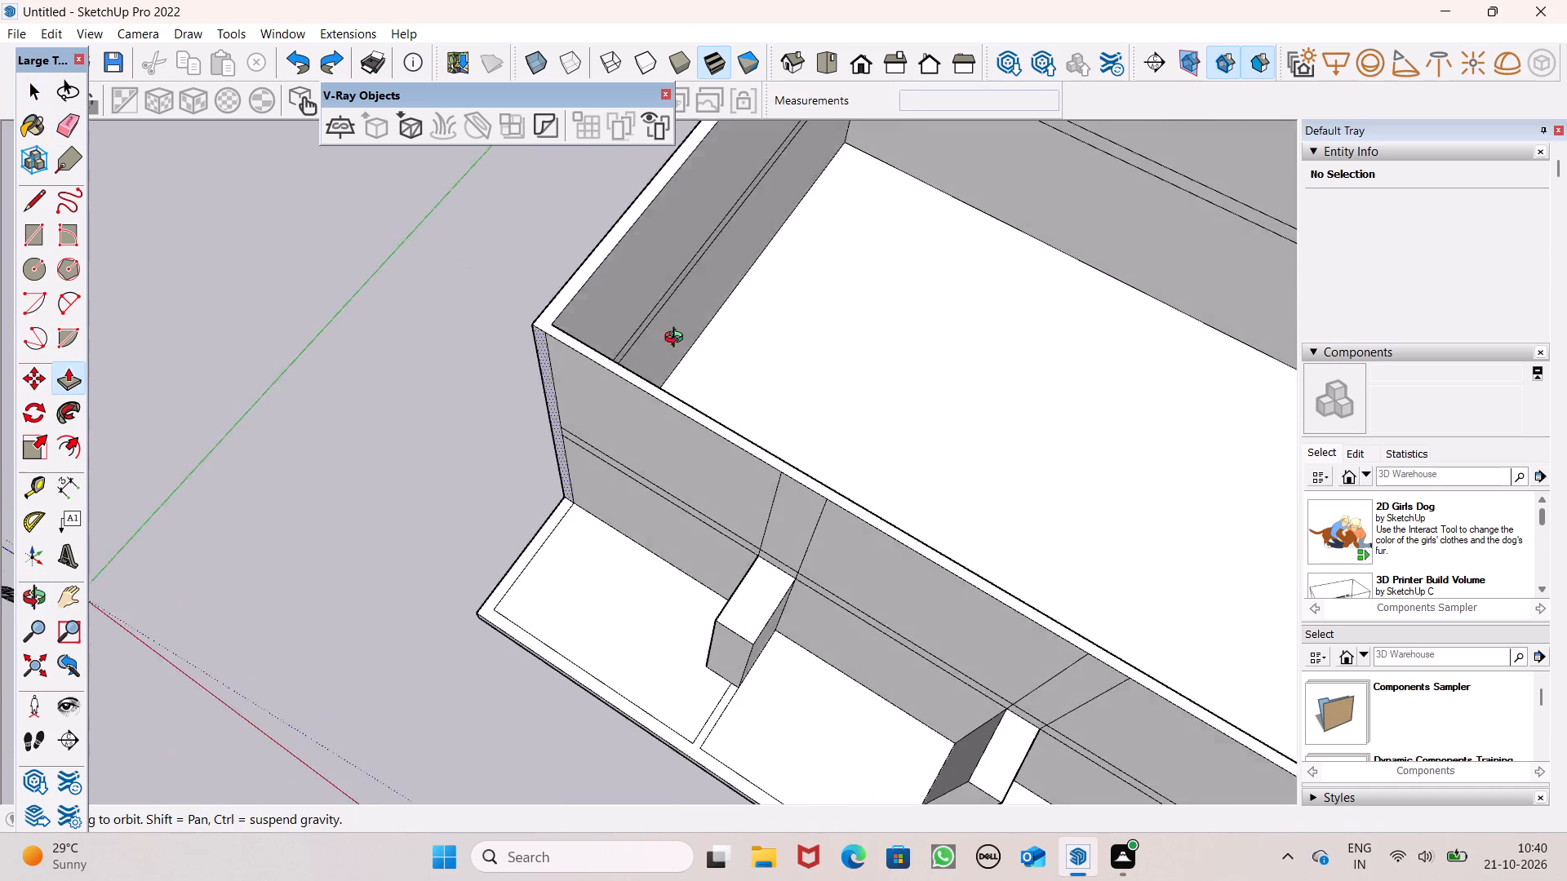
pyautogui.moveTo(677, 339); pyautogui.dragTo(693, 343, button='middle')
pyautogui.scroll(3, 576, 399)
pyautogui.moveTo(539, 407); pyautogui.dragTo(540, 425)
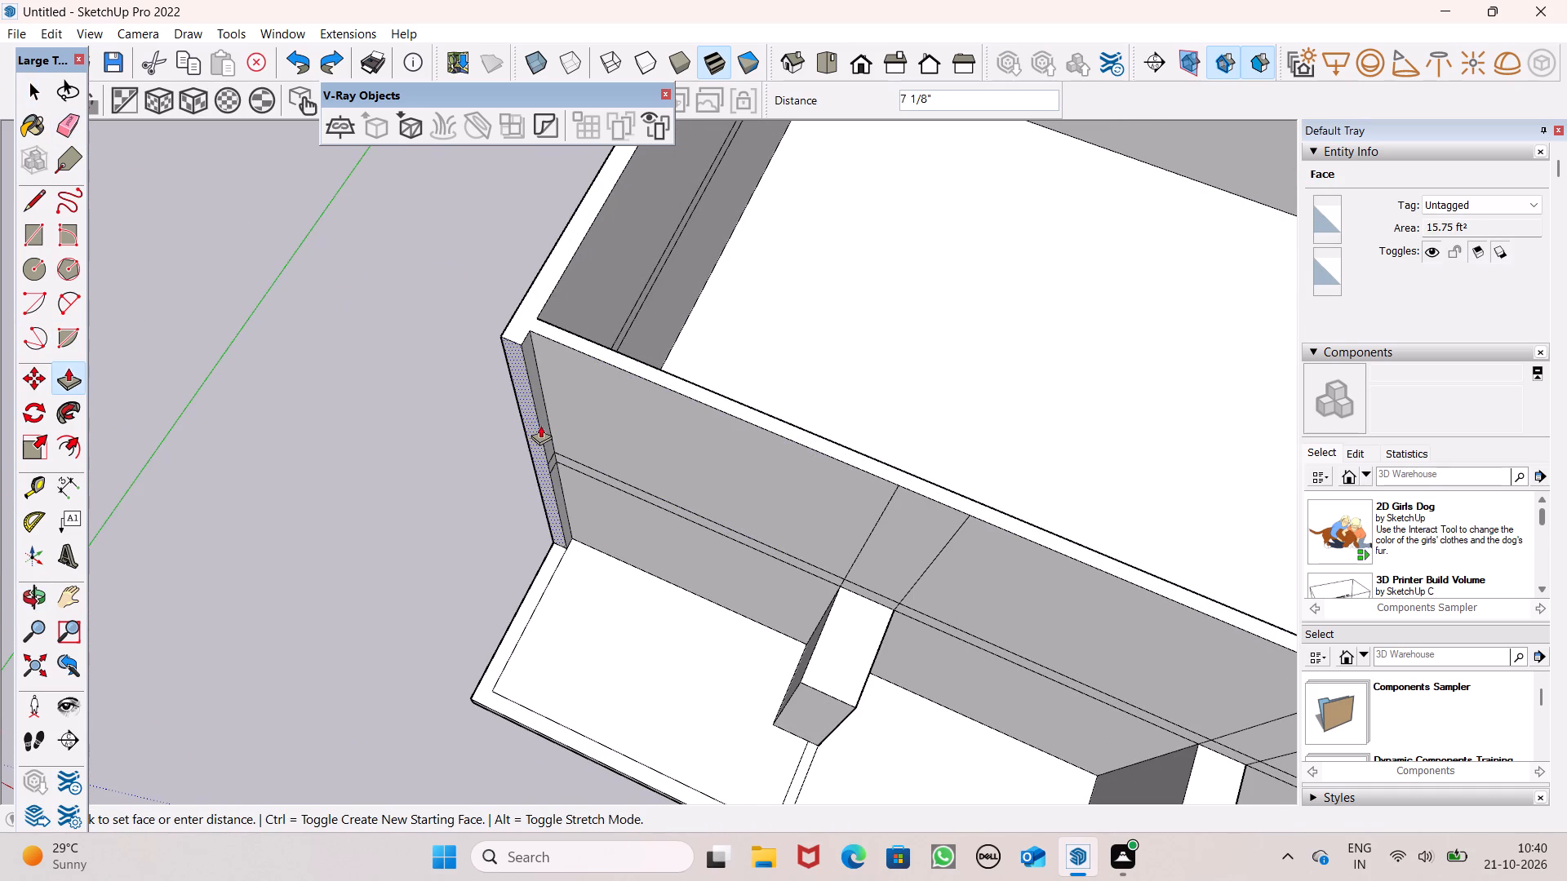
pyautogui.moveTo(540, 425); pyautogui.dragTo(535, 432)
pyautogui.write("1'")
pyautogui.press('Return')
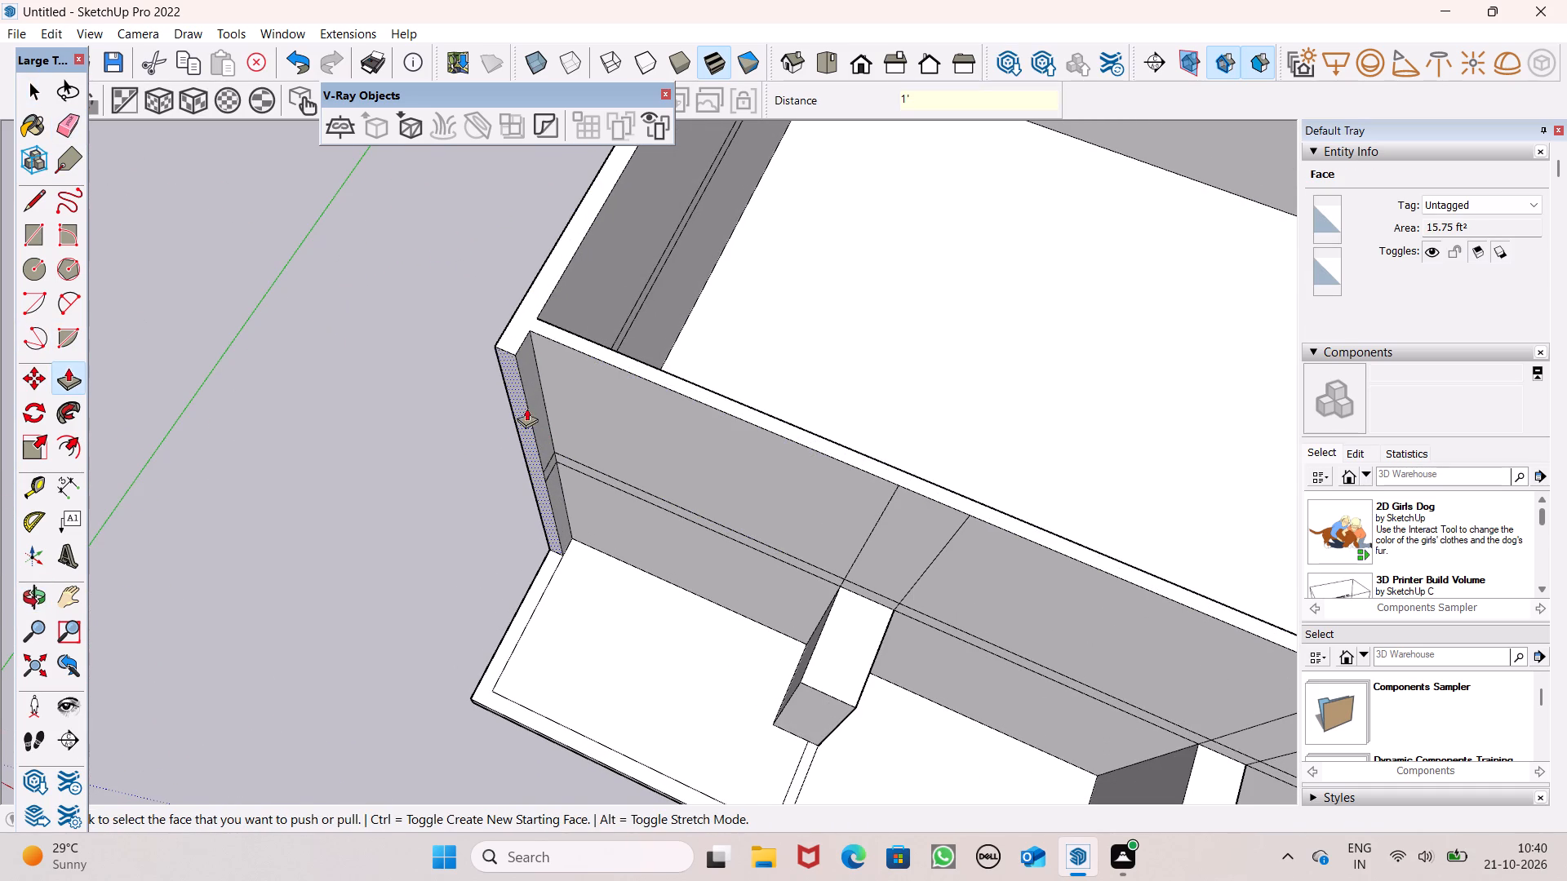
# Push/Pull the right wall's narrow full-height front end strip forward by 1'.
pyautogui.scroll(-12, 486, 343)
pyautogui.scroll(6, 1015, 605)
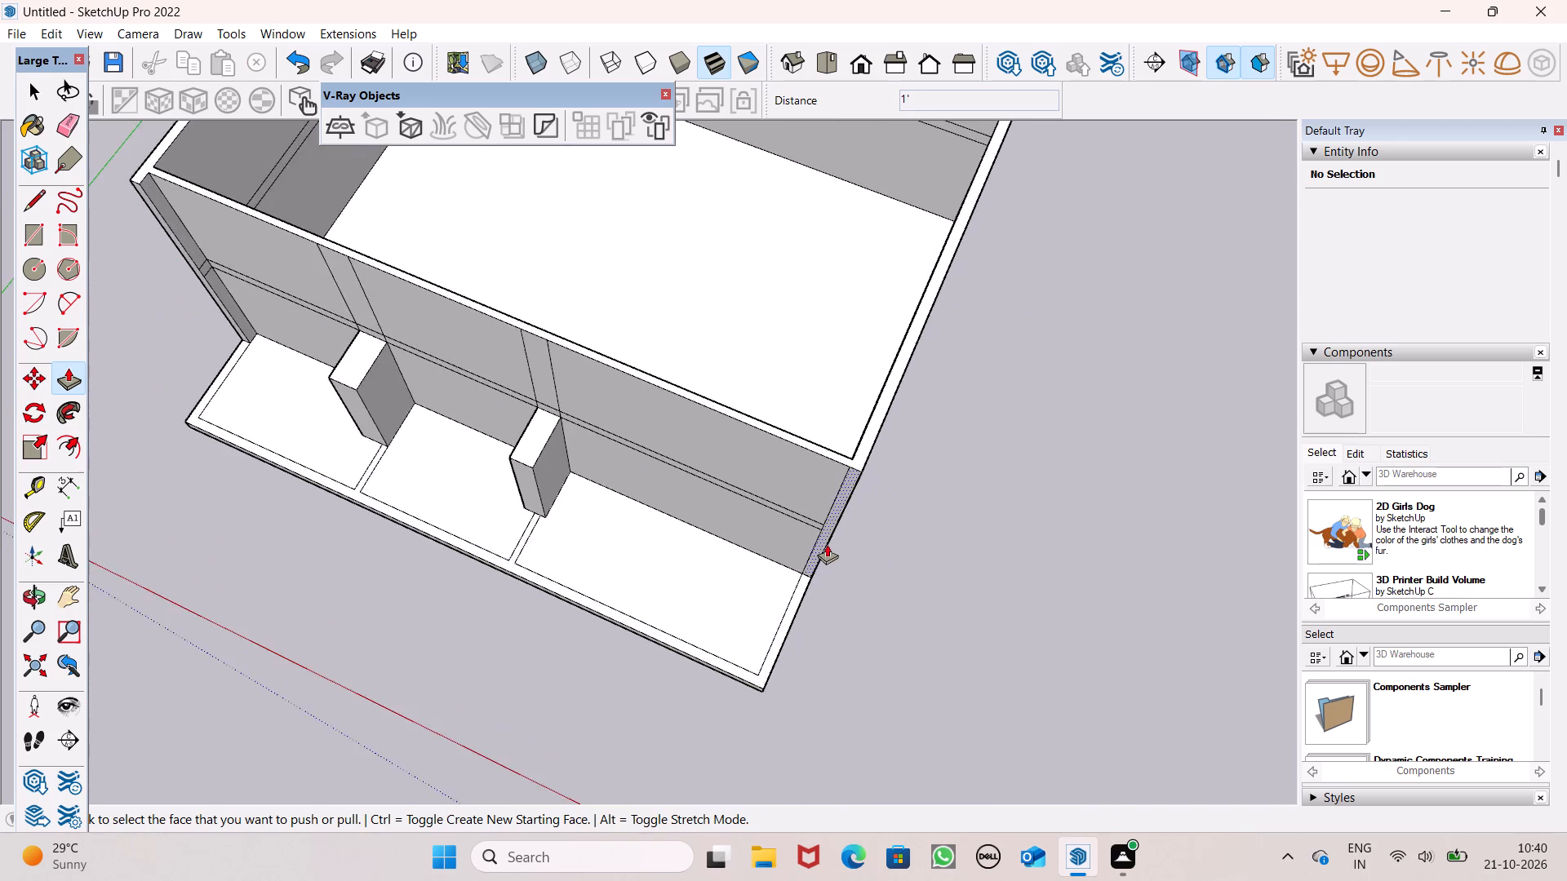
pyautogui.scroll(7, 827, 544)
pyautogui.moveTo(819, 545); pyautogui.dragTo(812, 558)
pyautogui.write("1'")
pyautogui.press('Return')
pyautogui.scroll(-4, 864, 527)
pyautogui.press('space')
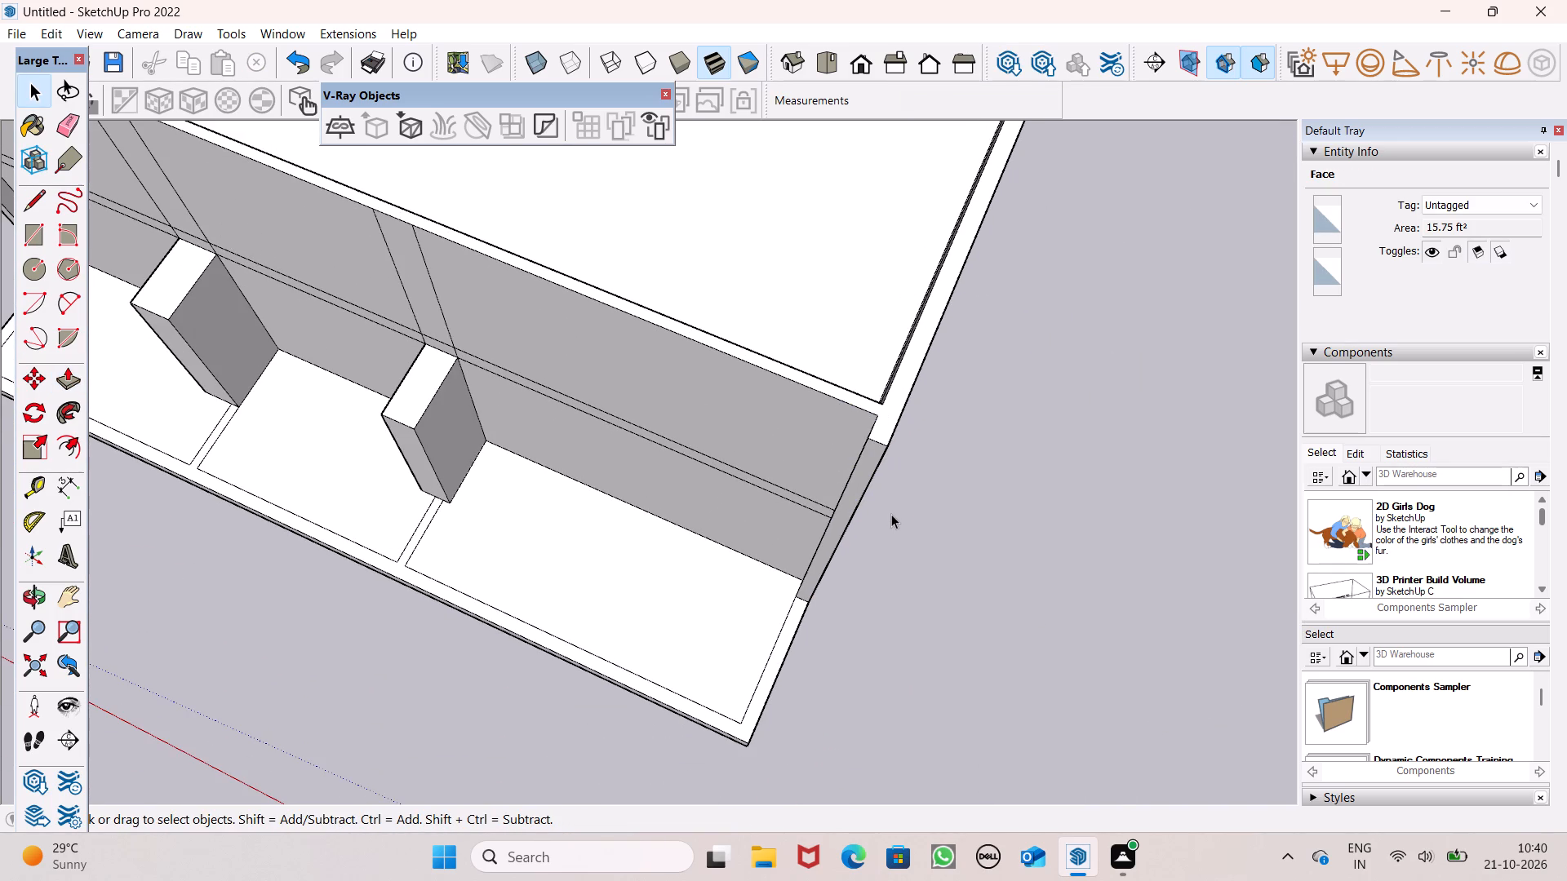
pyautogui.scroll(-4, 924, 485)
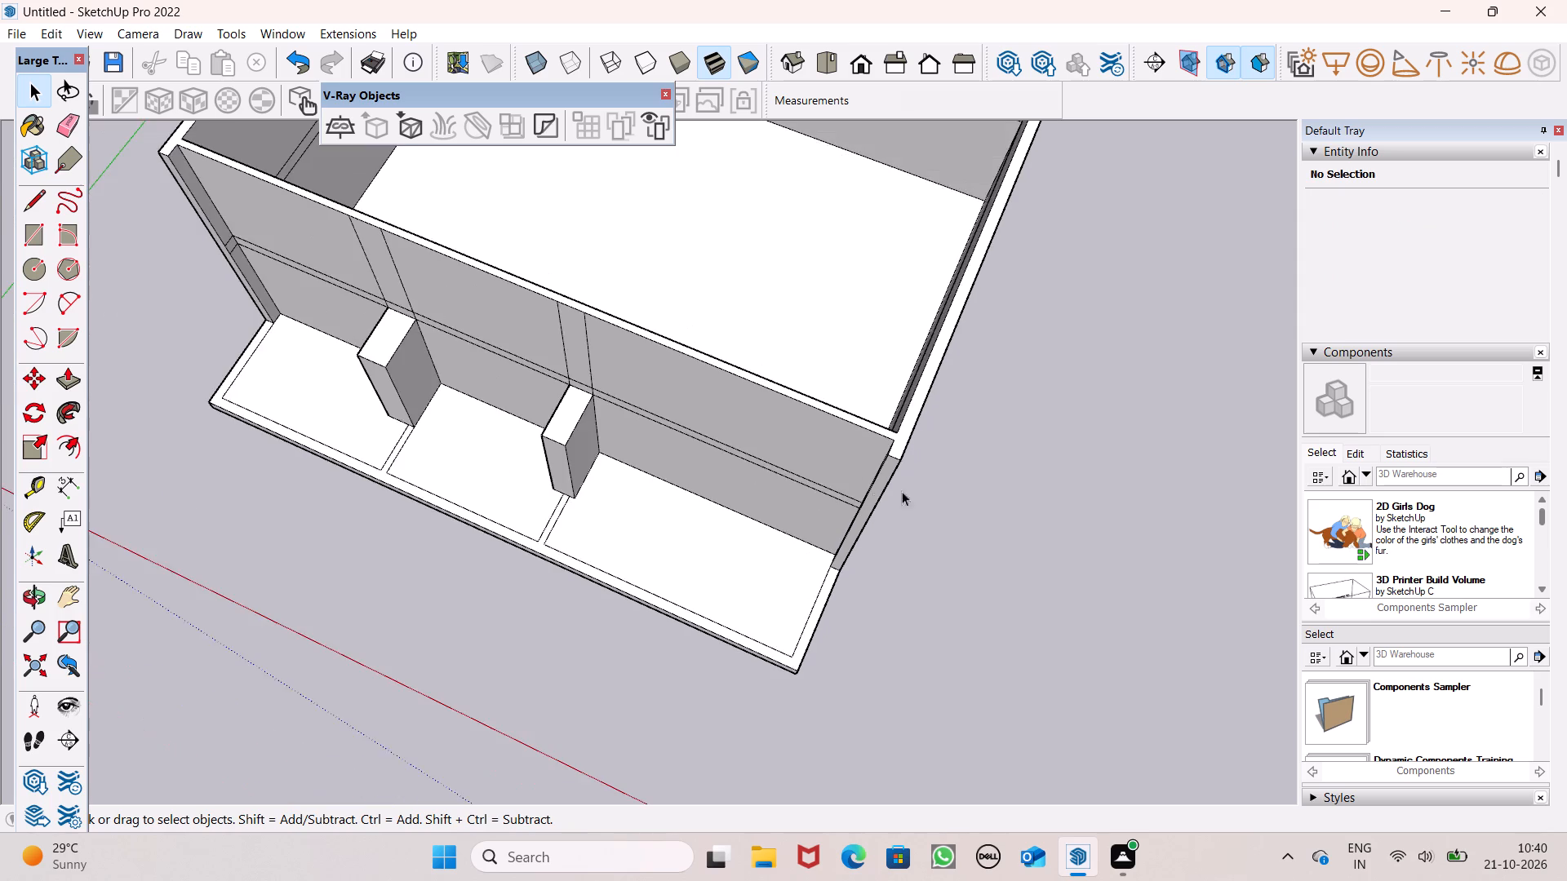
# Examine the extended side wall ends and the front facade from several angles.
pyautogui.moveTo(859, 494); pyautogui.dragTo(1028, 320, button='middle')
pyautogui.scroll(1, 943, 329)
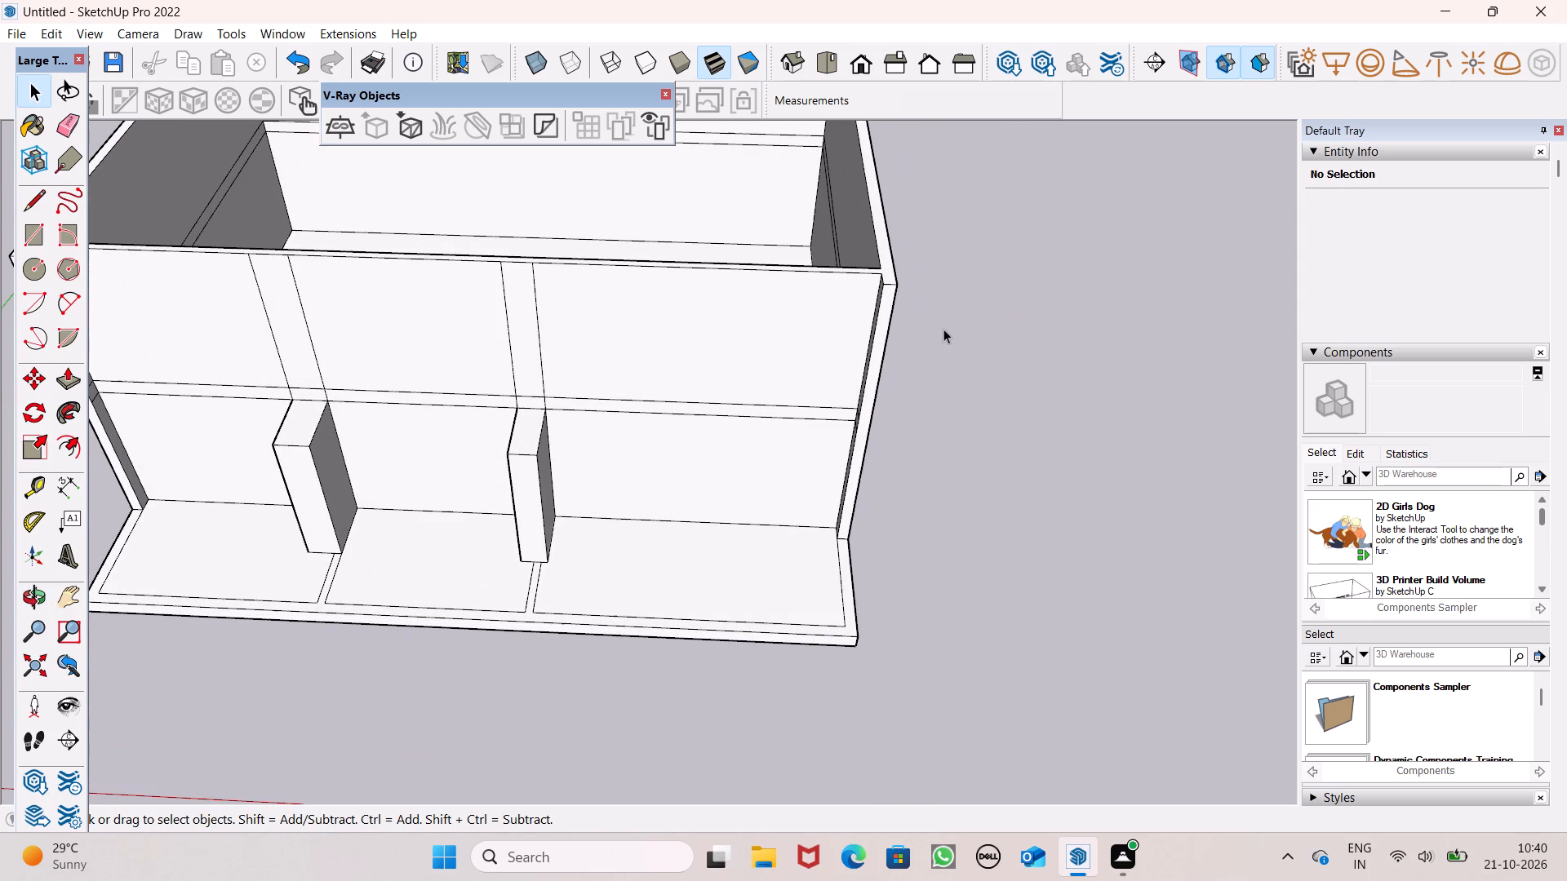
pyautogui.scroll(5, 804, 268)
pyautogui.moveTo(839, 302); pyautogui.dragTo(764, 193, button='middle')
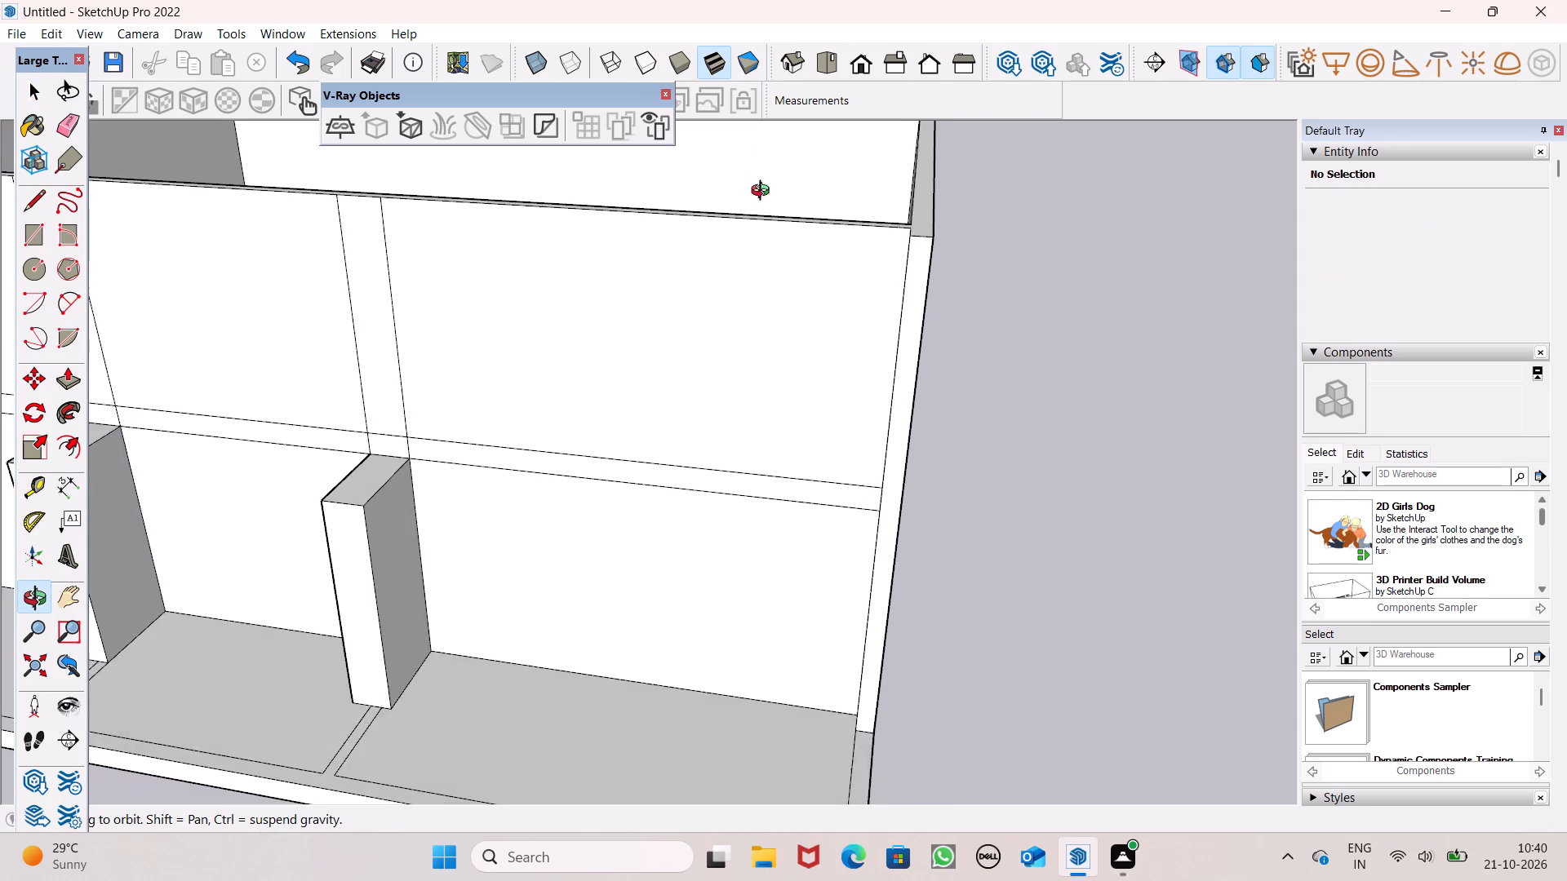
pyautogui.moveTo(764, 193); pyautogui.dragTo(779, 208, button='middle')
pyautogui.scroll(1, 757, 206)
pyautogui.scroll(-2, 757, 206)
pyautogui.moveTo(814, 302); pyautogui.dragTo(828, 371, button='middle')
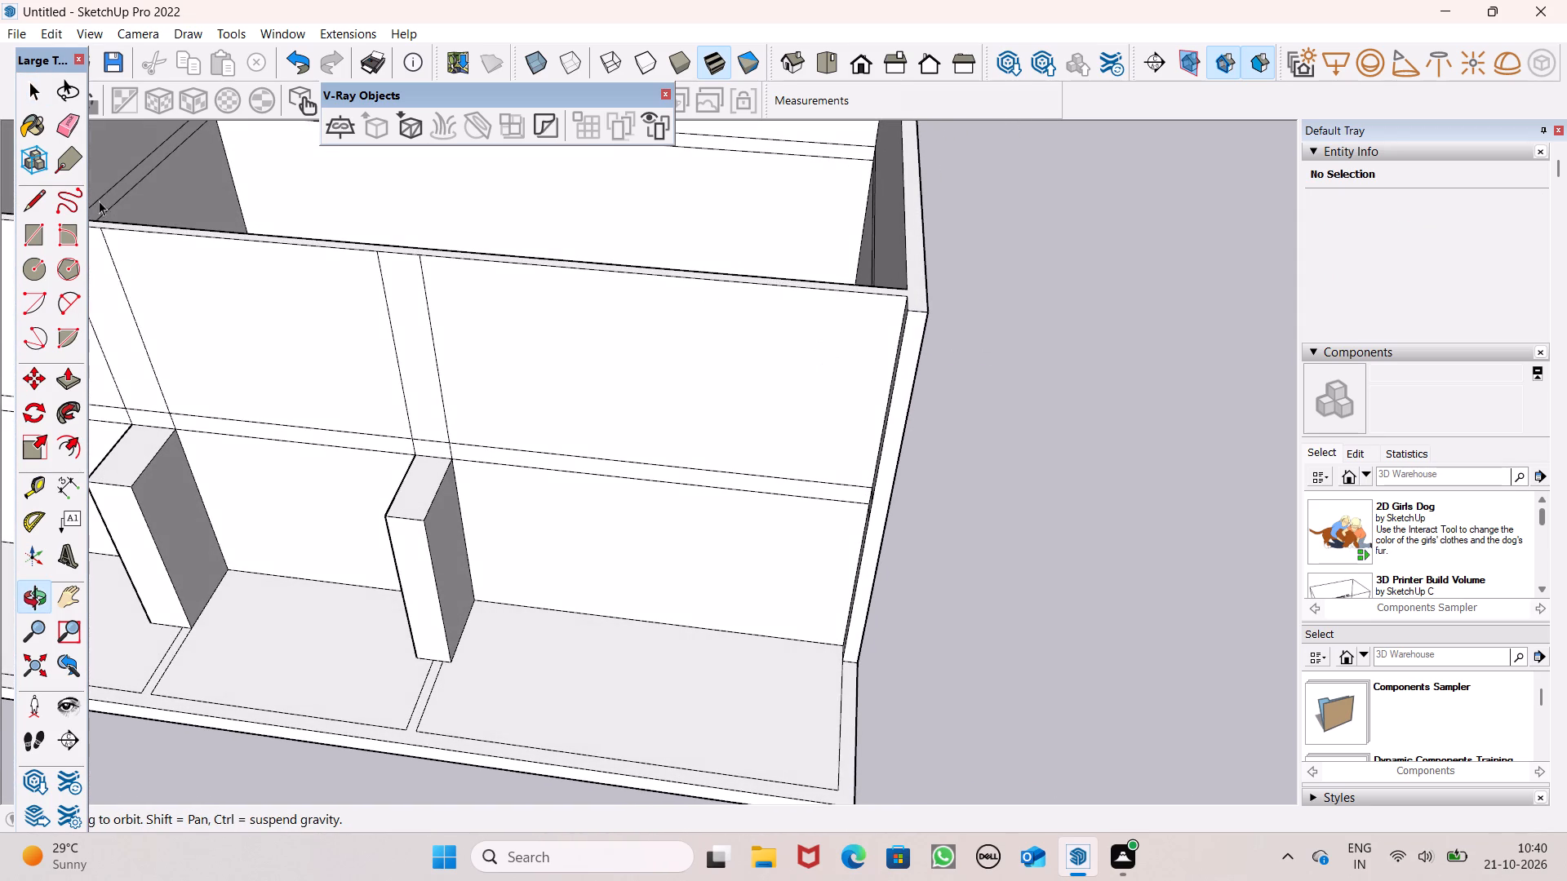
pyautogui.scroll(-10, 908, 216)
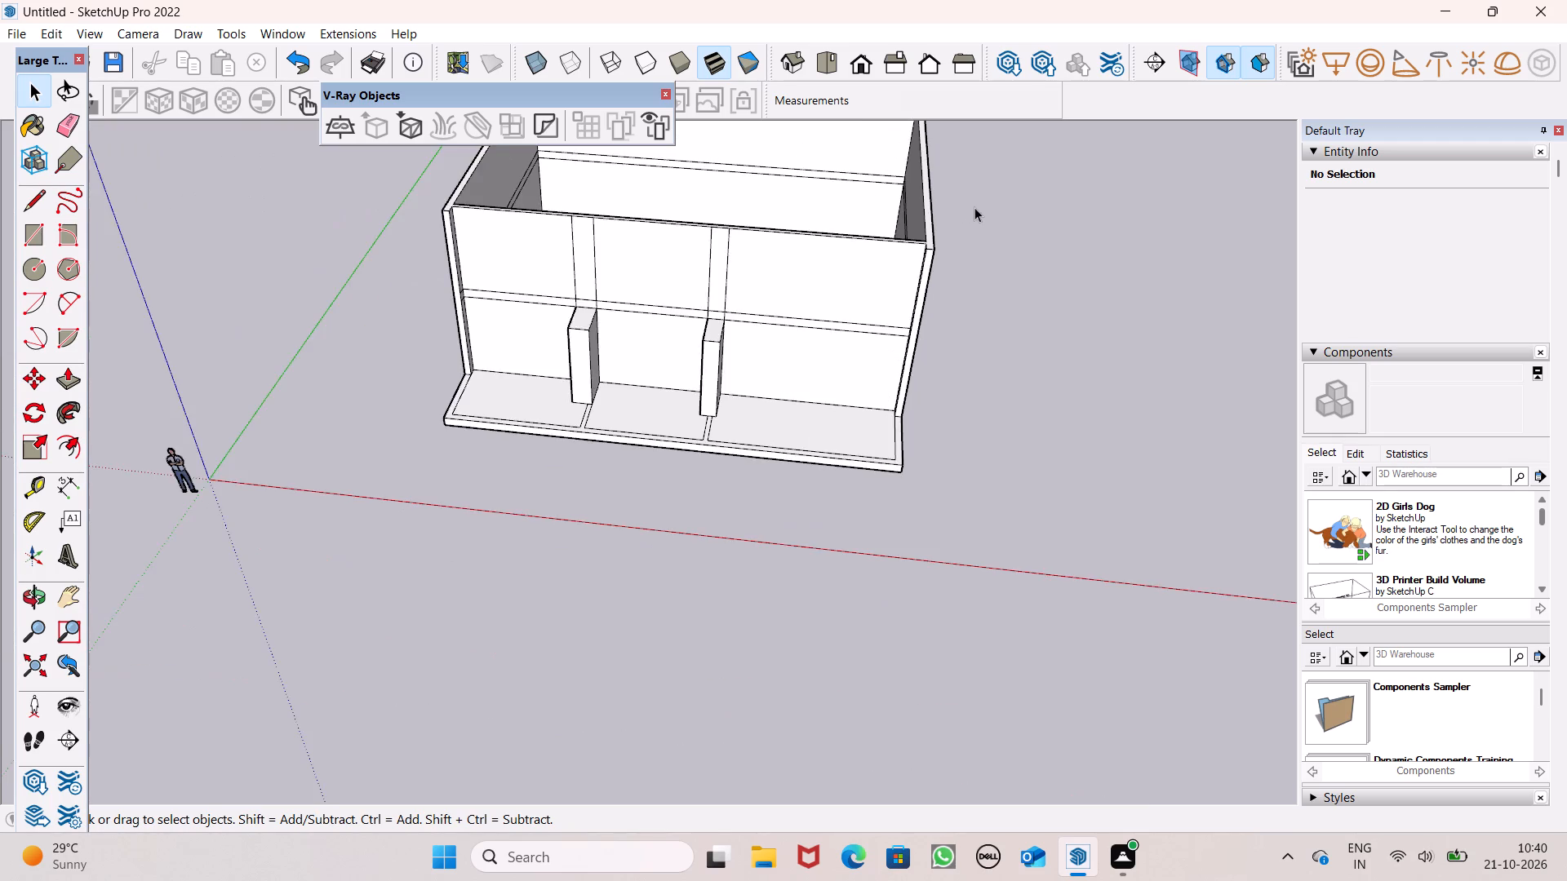
pyautogui.scroll(-3, 959, 200)
pyautogui.scroll(4, 789, 267)
pyautogui.scroll(-2, 896, 203)
pyautogui.moveTo(634, 312); pyautogui.dragTo(623, 330, button='middle')
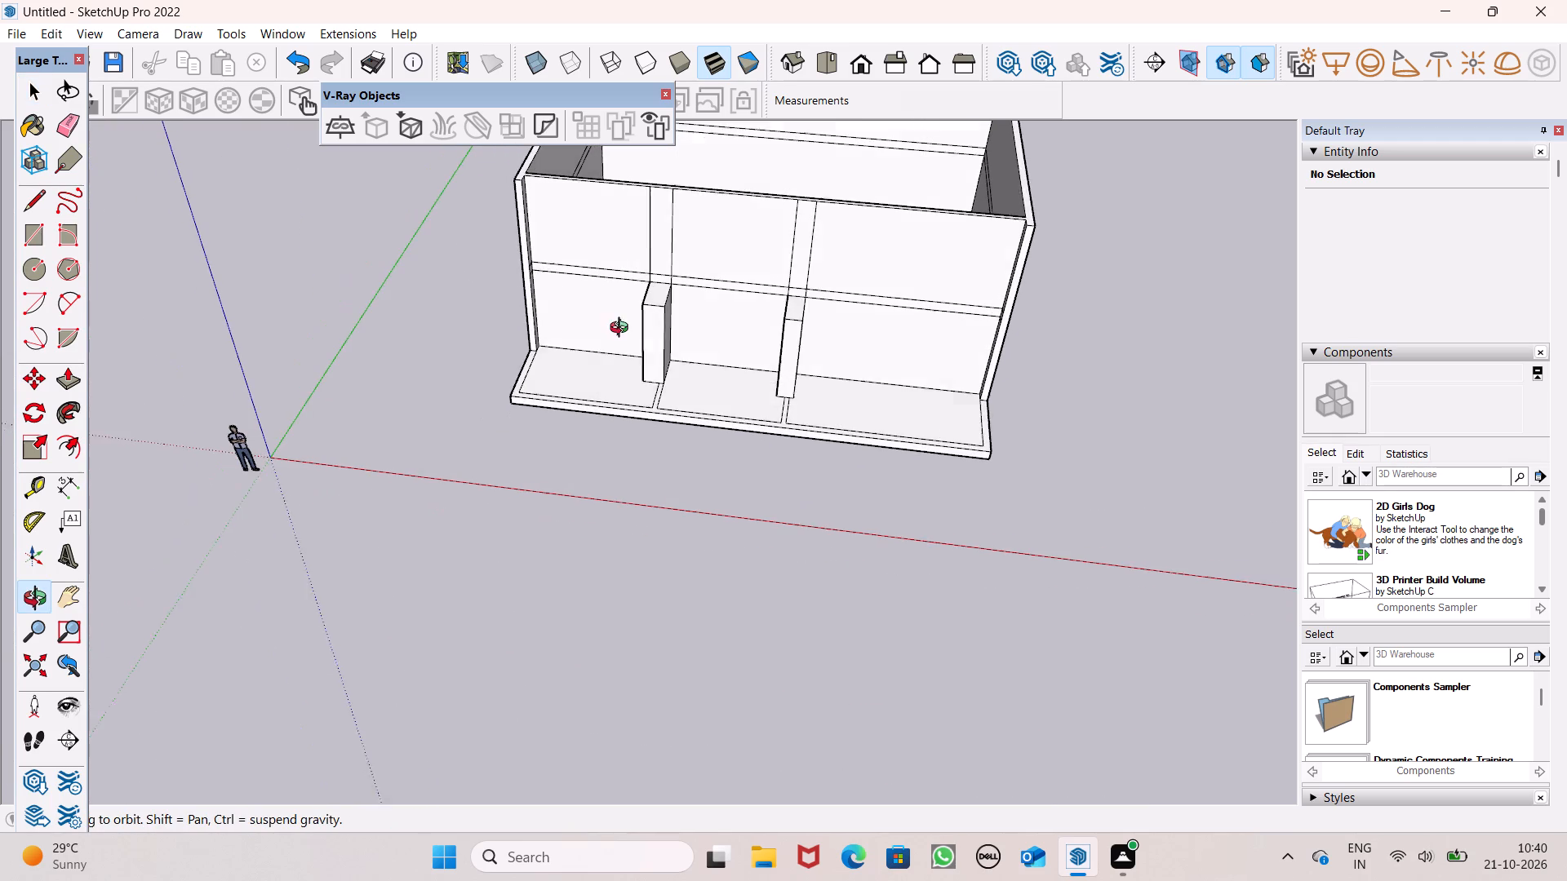
pyautogui.moveTo(623, 330); pyautogui.dragTo(597, 345, button='middle')
# Push/Pull the front face of the left ground-floor pier forward by about 4' 2" towards the porch's inner border line.
pyautogui.scroll(2, 696, 345)
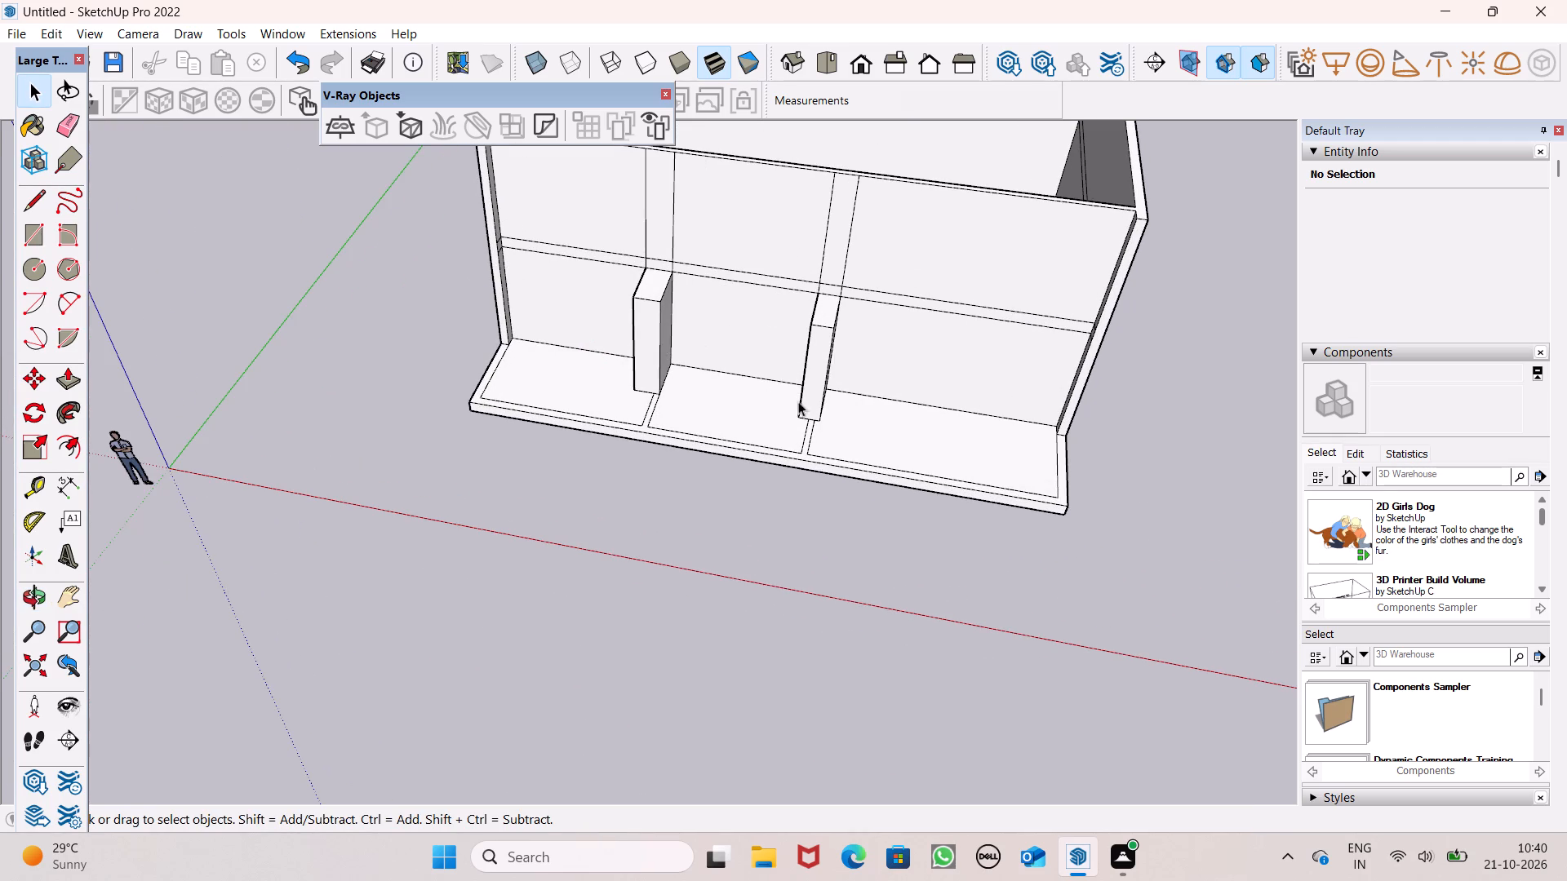
pyautogui.moveTo(806, 404); pyautogui.dragTo(910, 462, button='middle')
pyautogui.scroll(1, 754, 457)
pyautogui.moveTo(756, 487); pyautogui.dragTo(867, 494, button='middle')
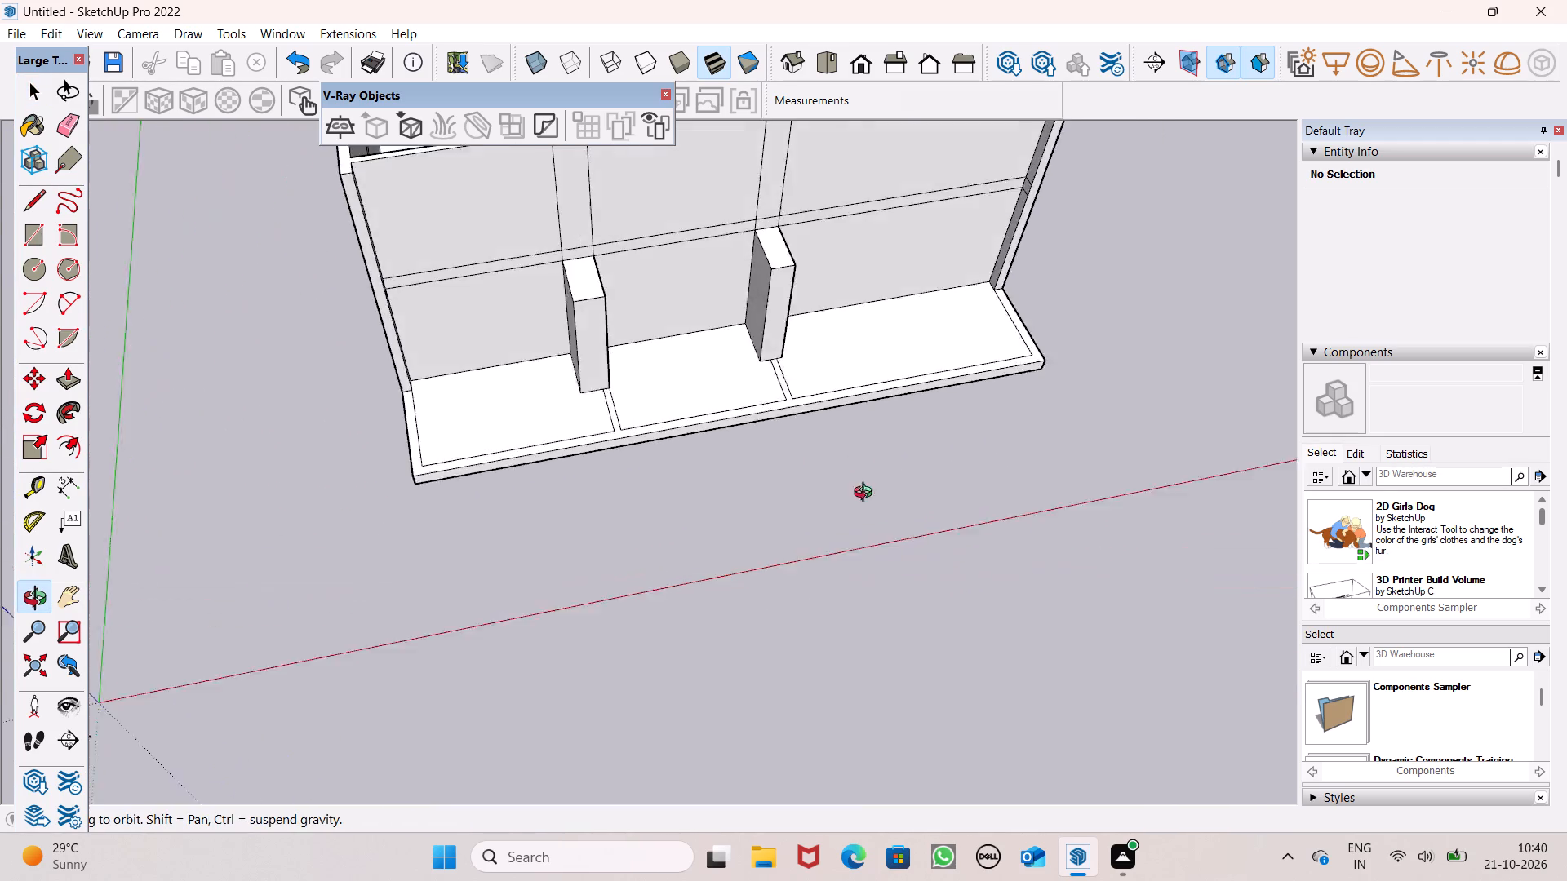
pyautogui.moveTo(867, 494); pyautogui.dragTo(929, 501, button='middle')
pyautogui.scroll(-4, 761, 381)
pyautogui.moveTo(657, 386); pyautogui.dragTo(553, 432, button='middle')
pyautogui.scroll(7, 642, 354)
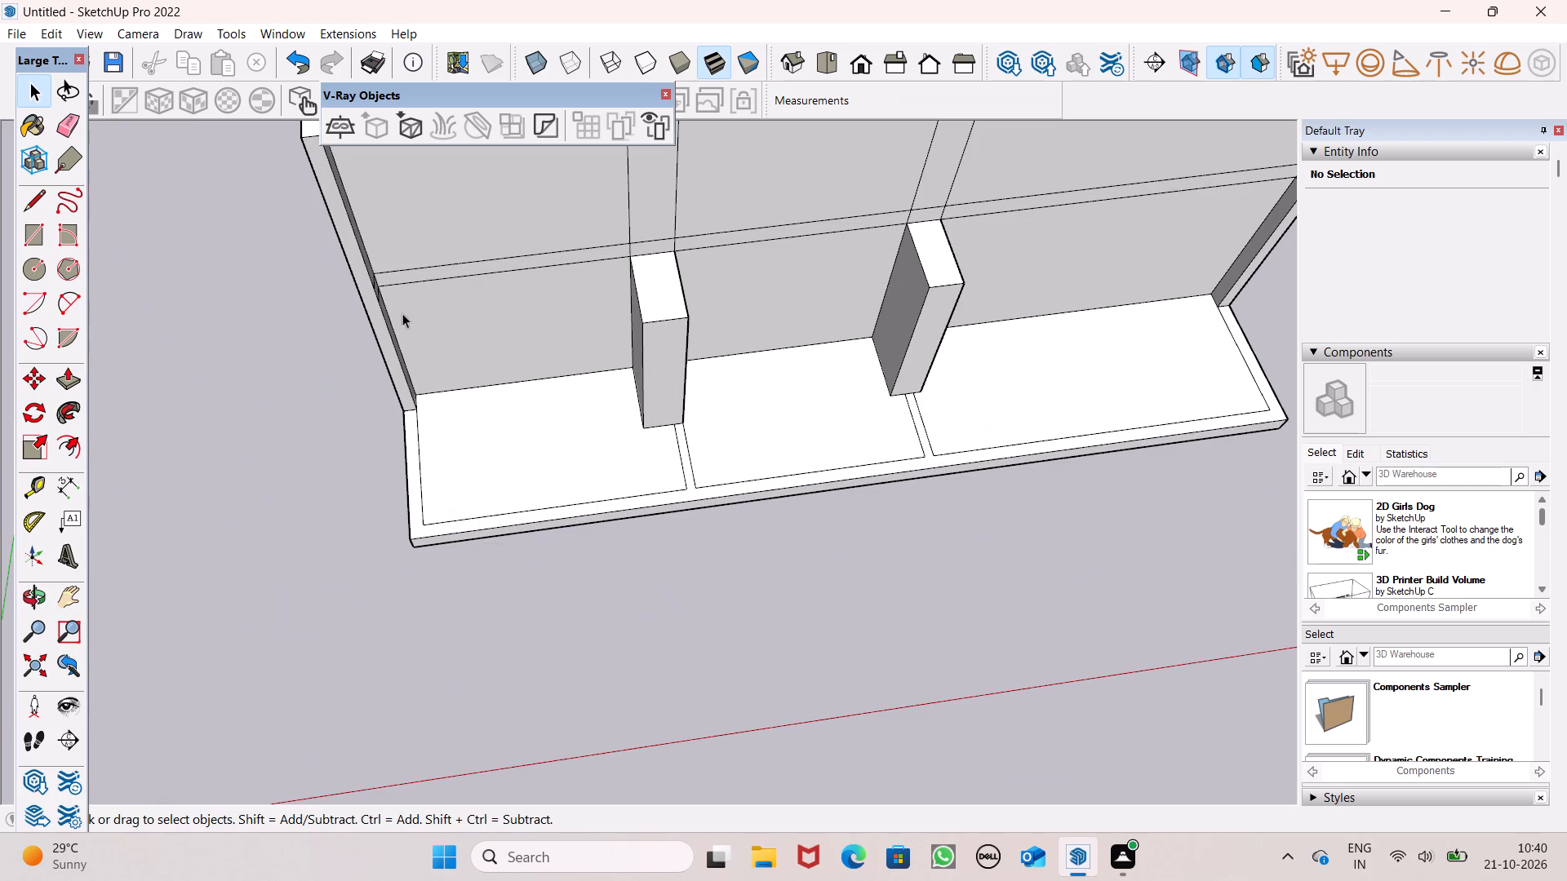
pyautogui.click(67, 377)
pyautogui.moveTo(522, 392); pyautogui.dragTo(633, 401, button='middle')
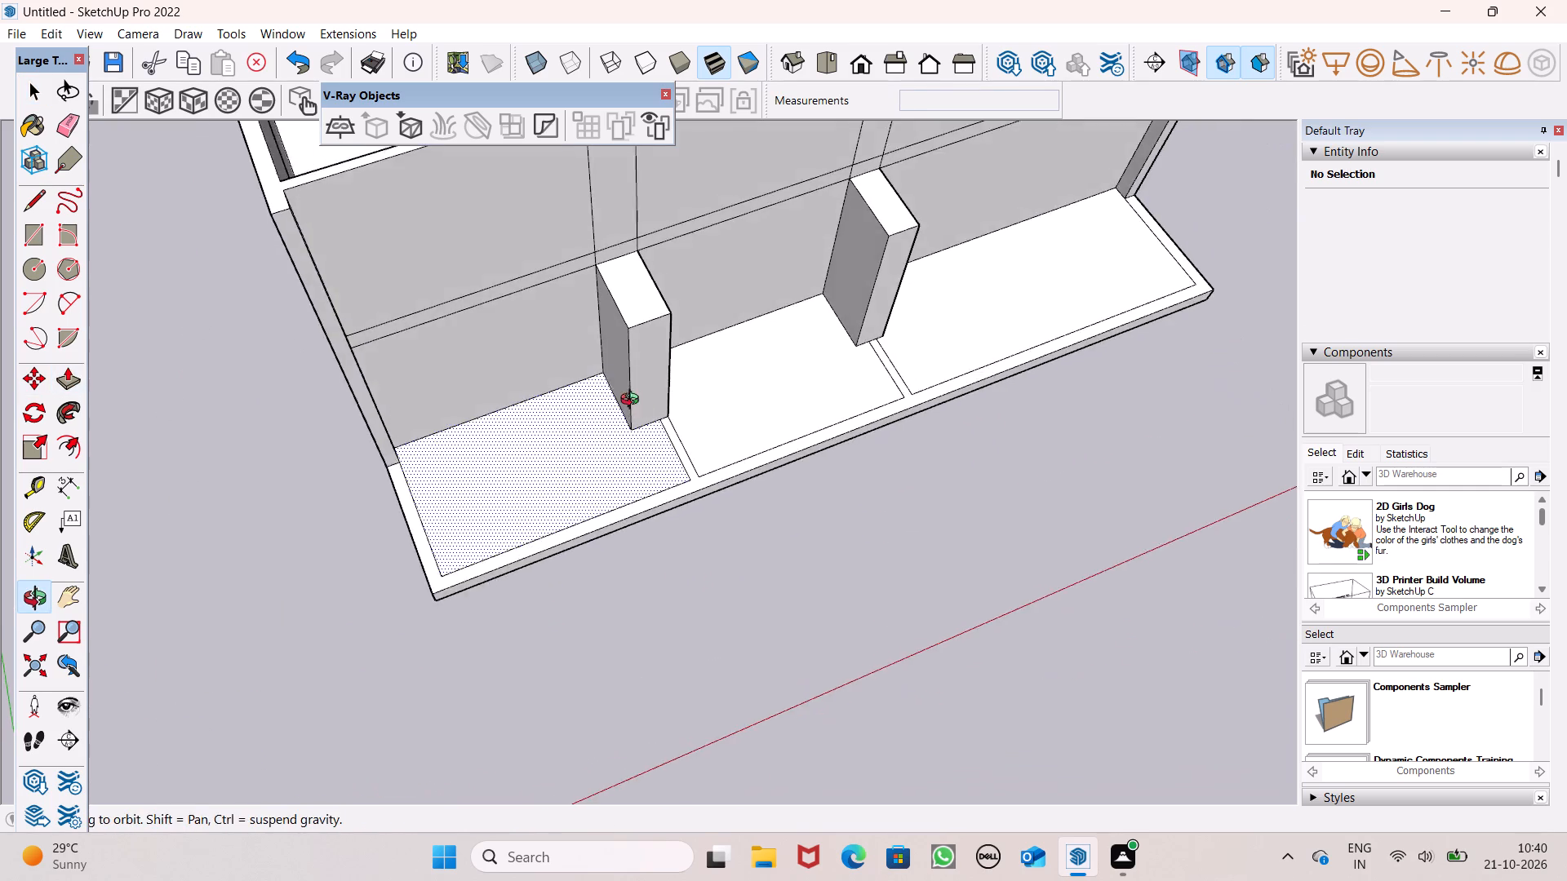
pyautogui.moveTo(633, 401); pyautogui.dragTo(635, 401, button='middle')
pyautogui.scroll(6, 646, 379)
pyautogui.moveTo(646, 378); pyautogui.dragTo(662, 423)
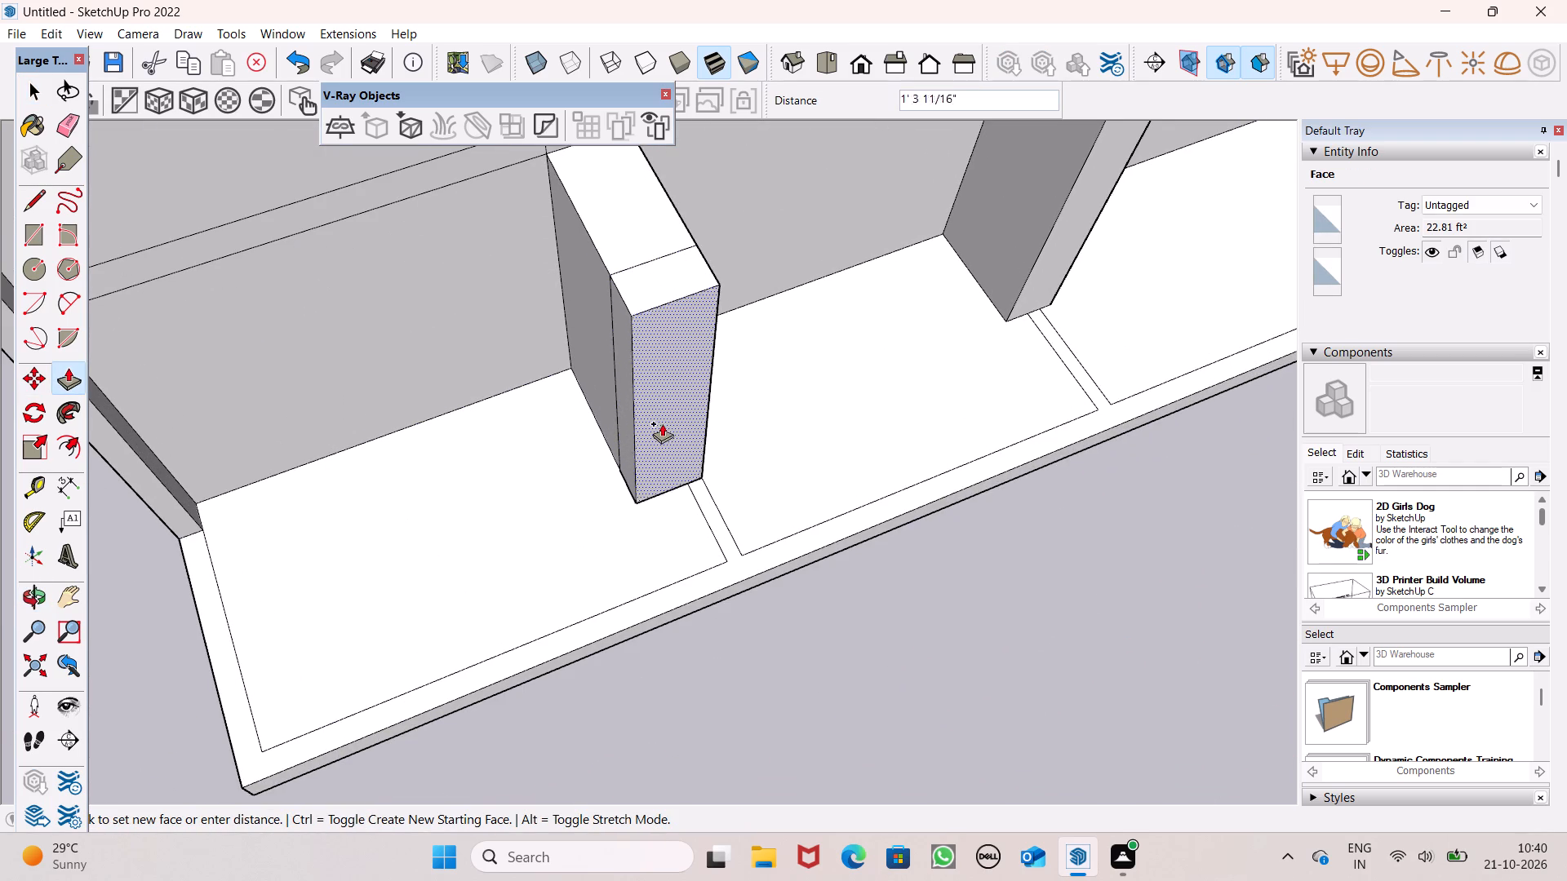
pyautogui.moveTo(662, 423); pyautogui.dragTo(679, 467)
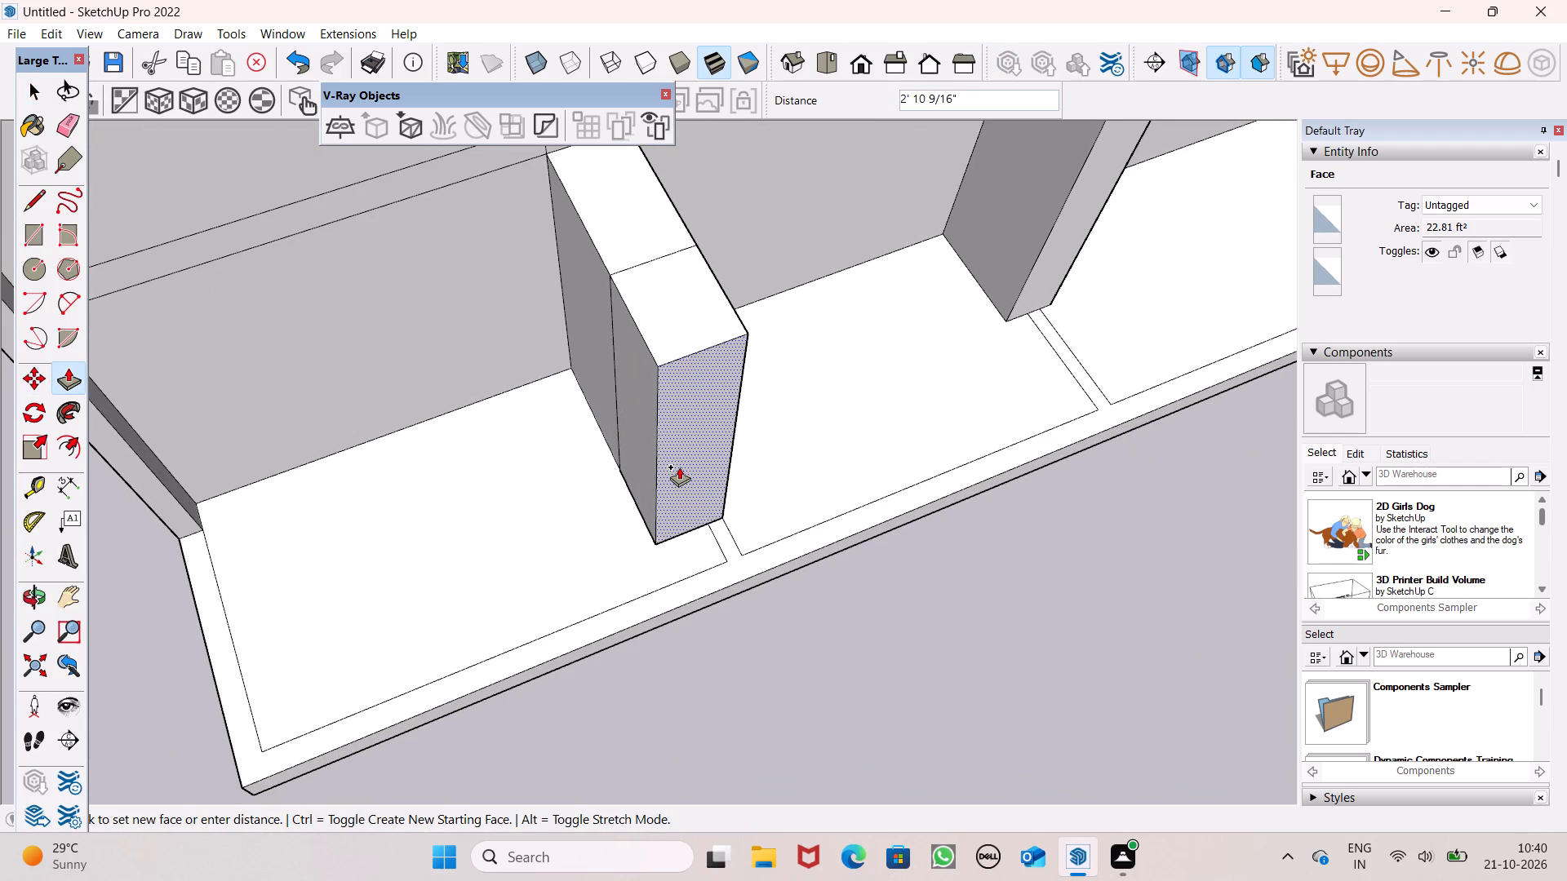
pyautogui.moveTo(679, 467); pyautogui.dragTo(719, 480)
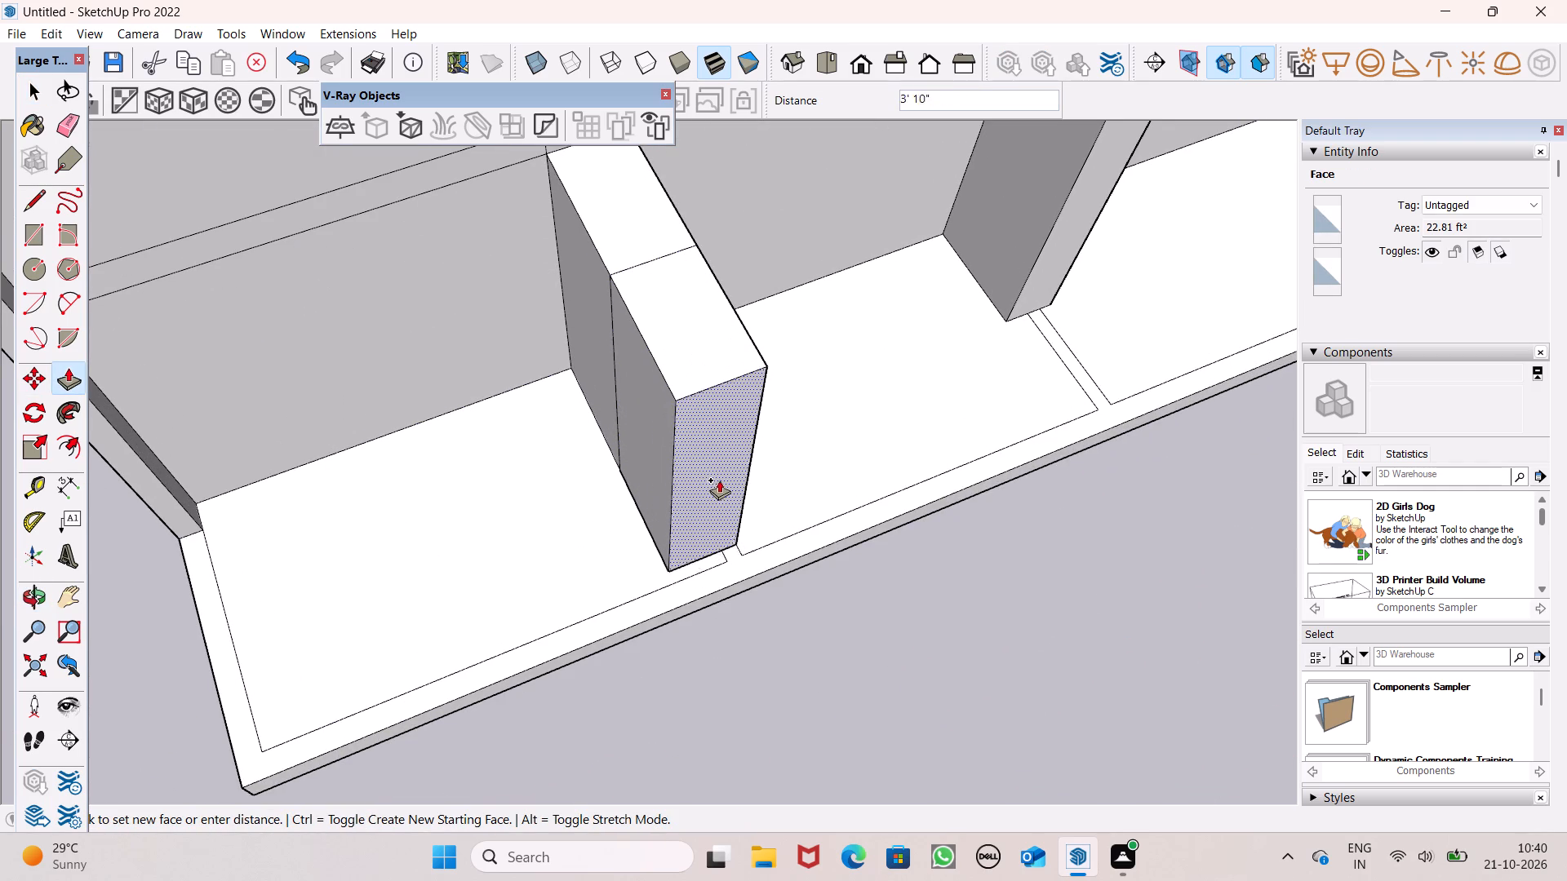
pyautogui.moveTo(719, 480); pyautogui.dragTo(726, 497)
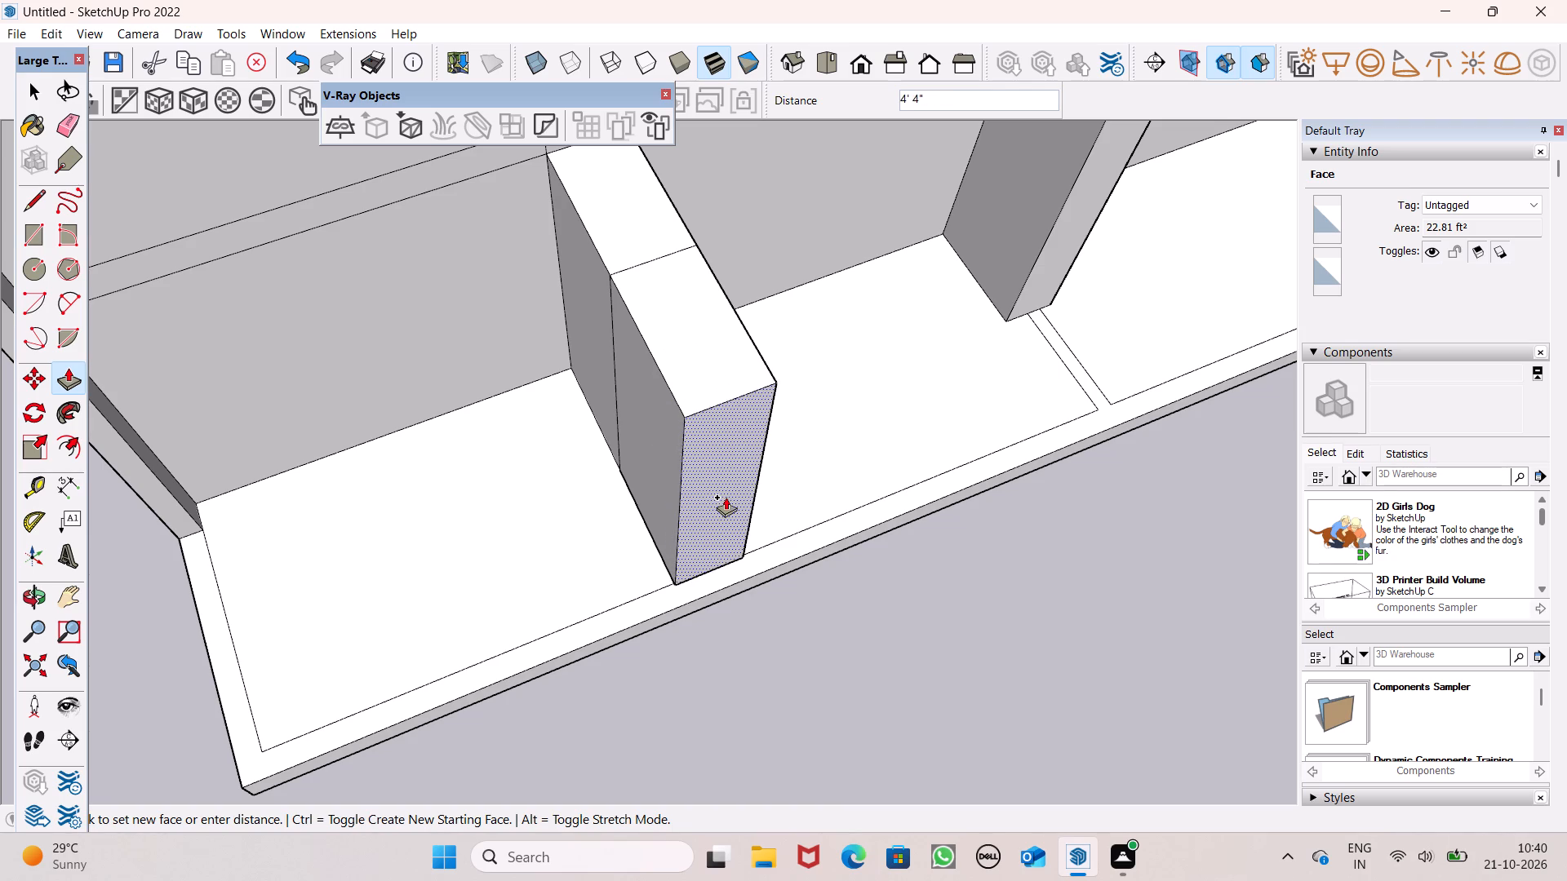
pyautogui.moveTo(726, 497); pyautogui.dragTo(726, 490)
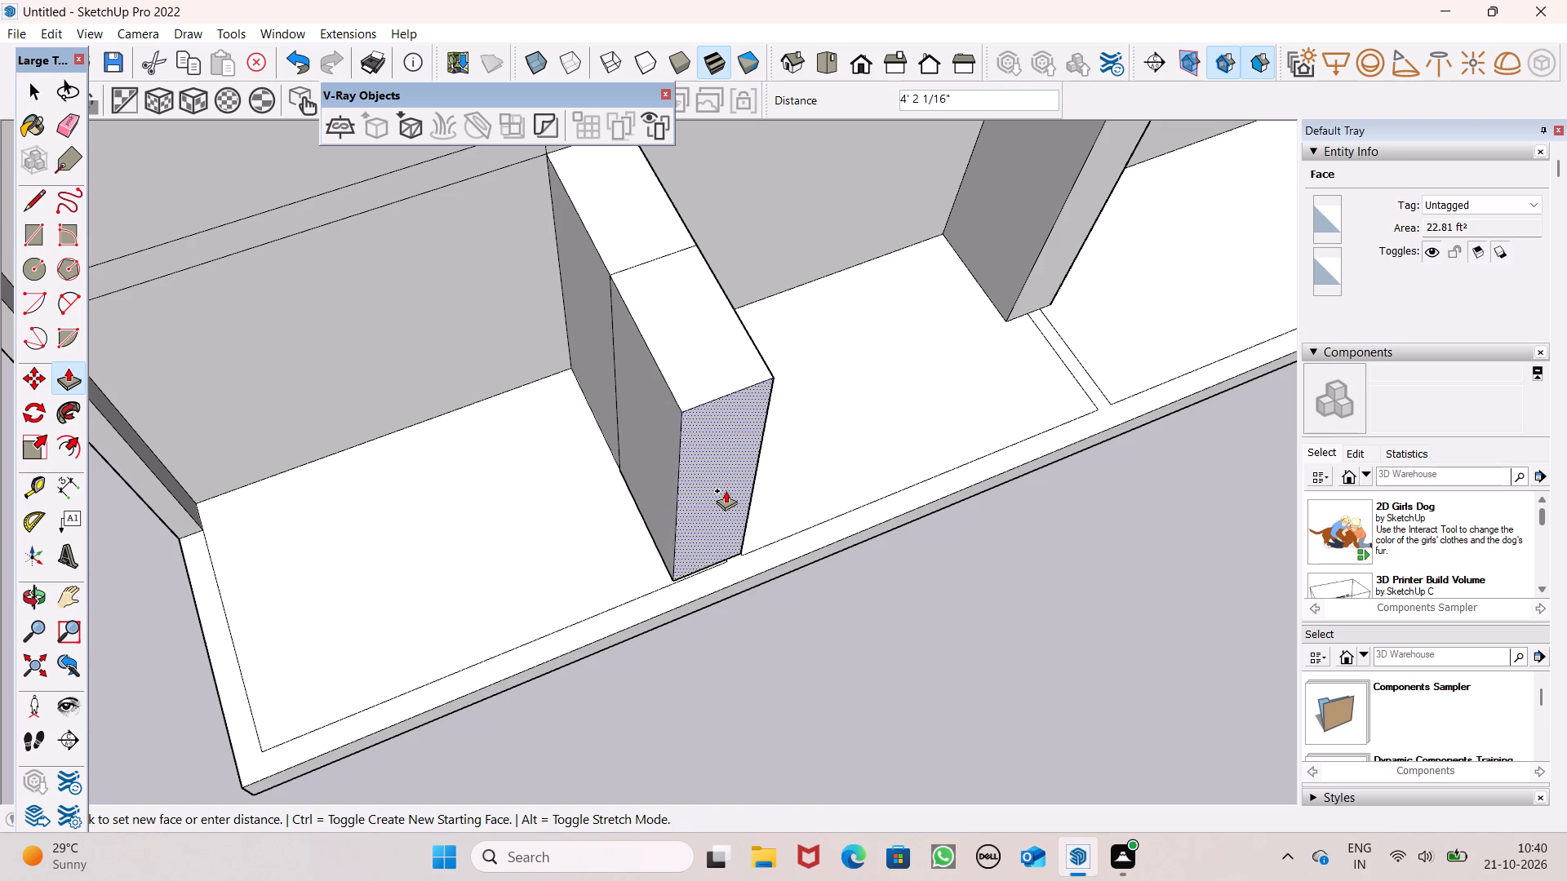
pyautogui.moveTo(726, 490); pyautogui.dragTo(726, 491)
# Push/Pull the left pier's front face a further 1/2" forward to meet the porch's inner border line.
pyautogui.scroll(-3, 755, 444)
pyautogui.moveTo(797, 480); pyautogui.dragTo(89, 328, button='middle')
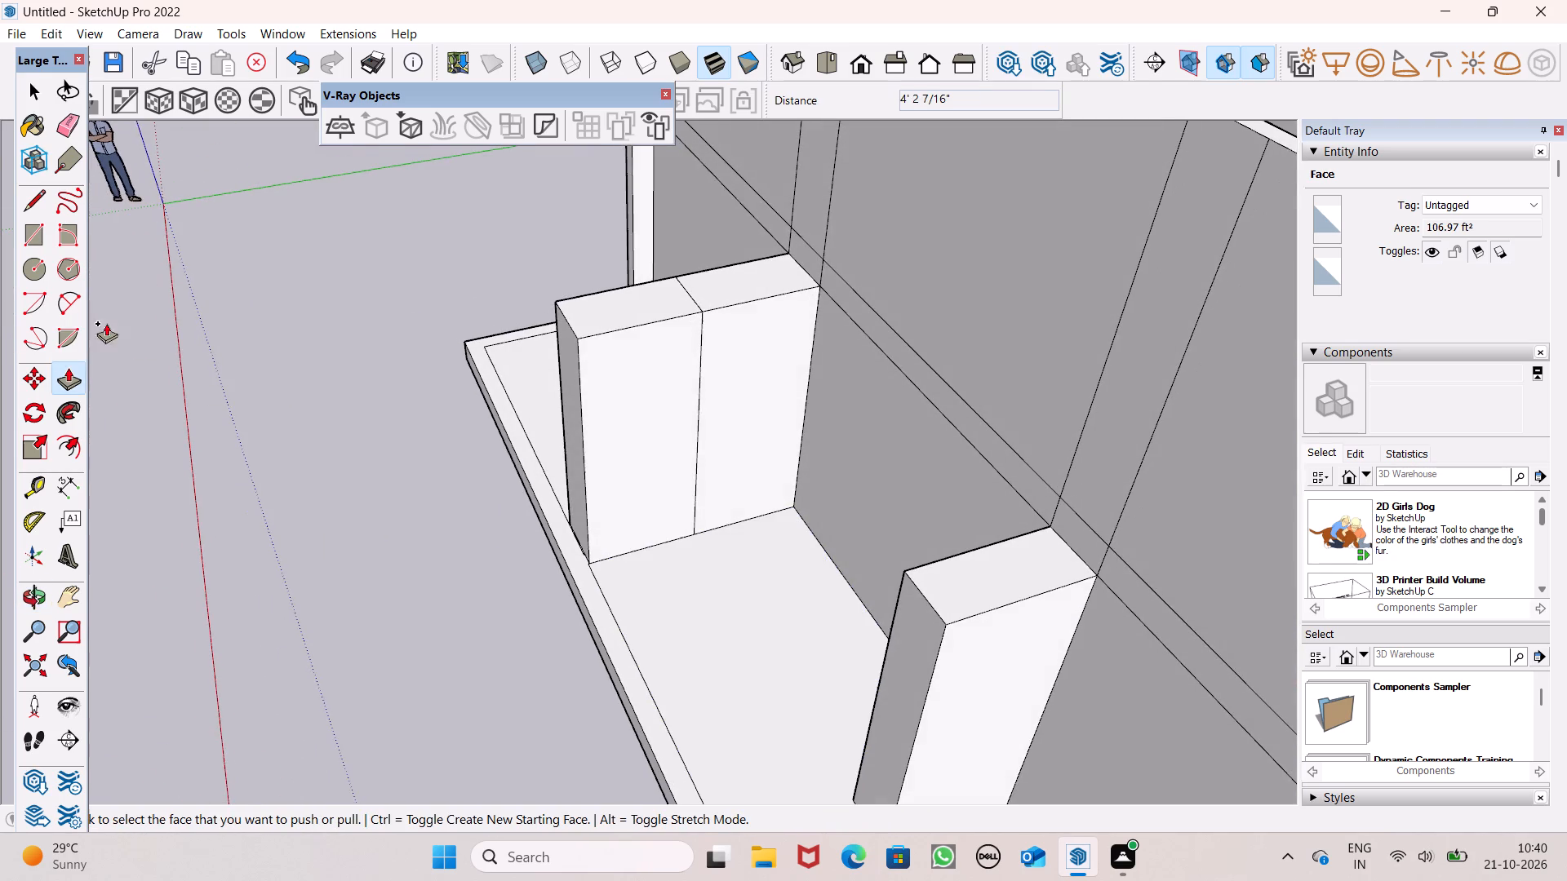
pyautogui.scroll(8, 475, 485)
pyautogui.scroll(7, 724, 715)
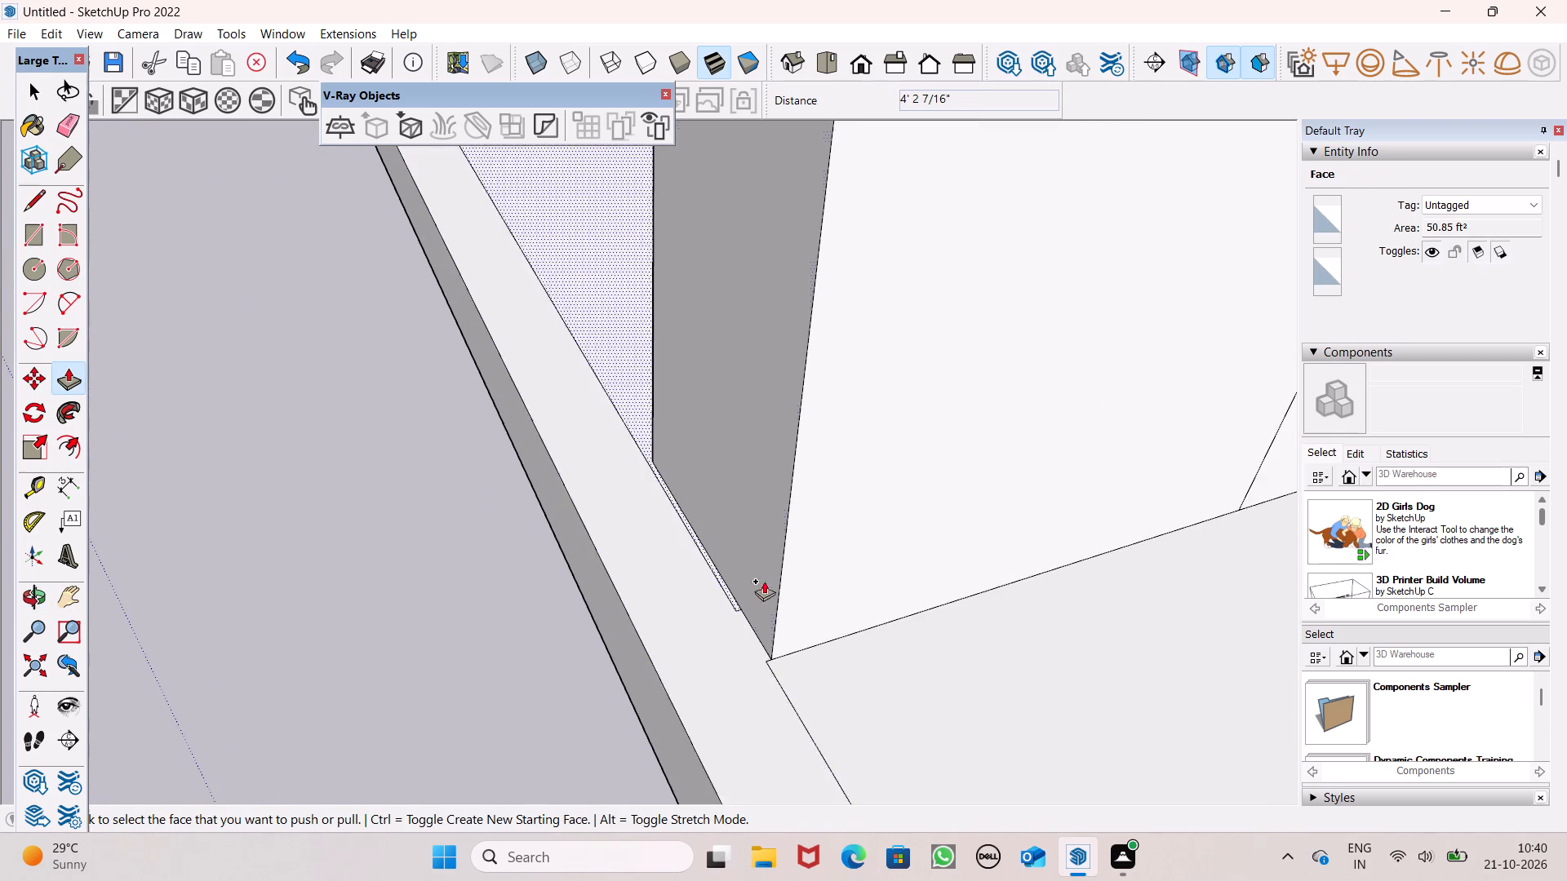
pyautogui.scroll(6, 766, 574)
pyautogui.moveTo(764, 593); pyautogui.dragTo(761, 609)
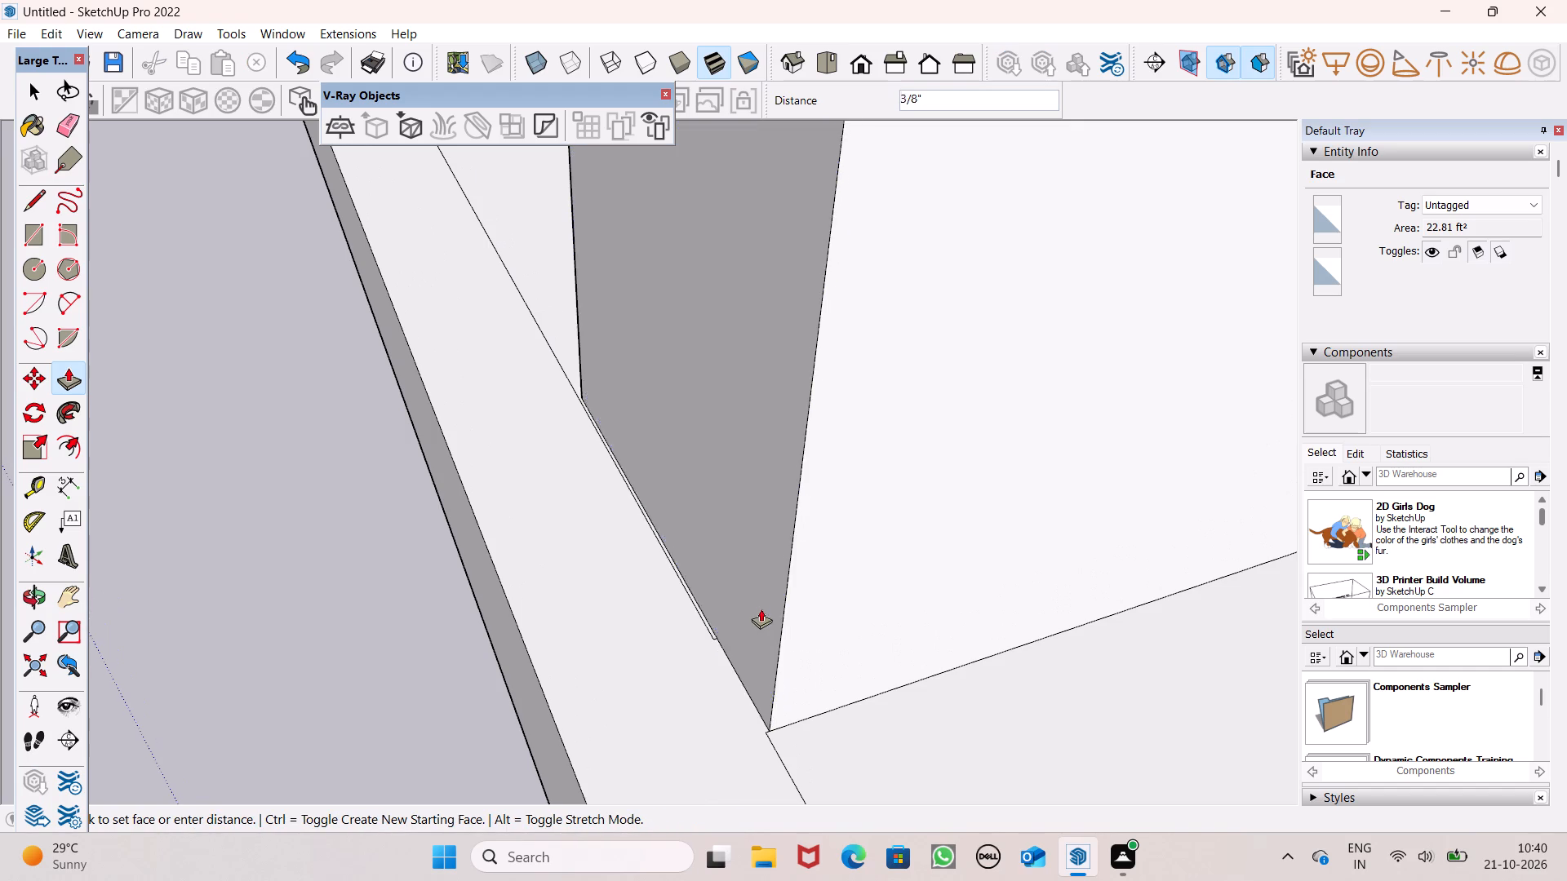
pyautogui.moveTo(761, 609); pyautogui.dragTo(757, 617)
pyautogui.scroll(-8, 814, 561)
pyautogui.scroll(-13, 816, 555)
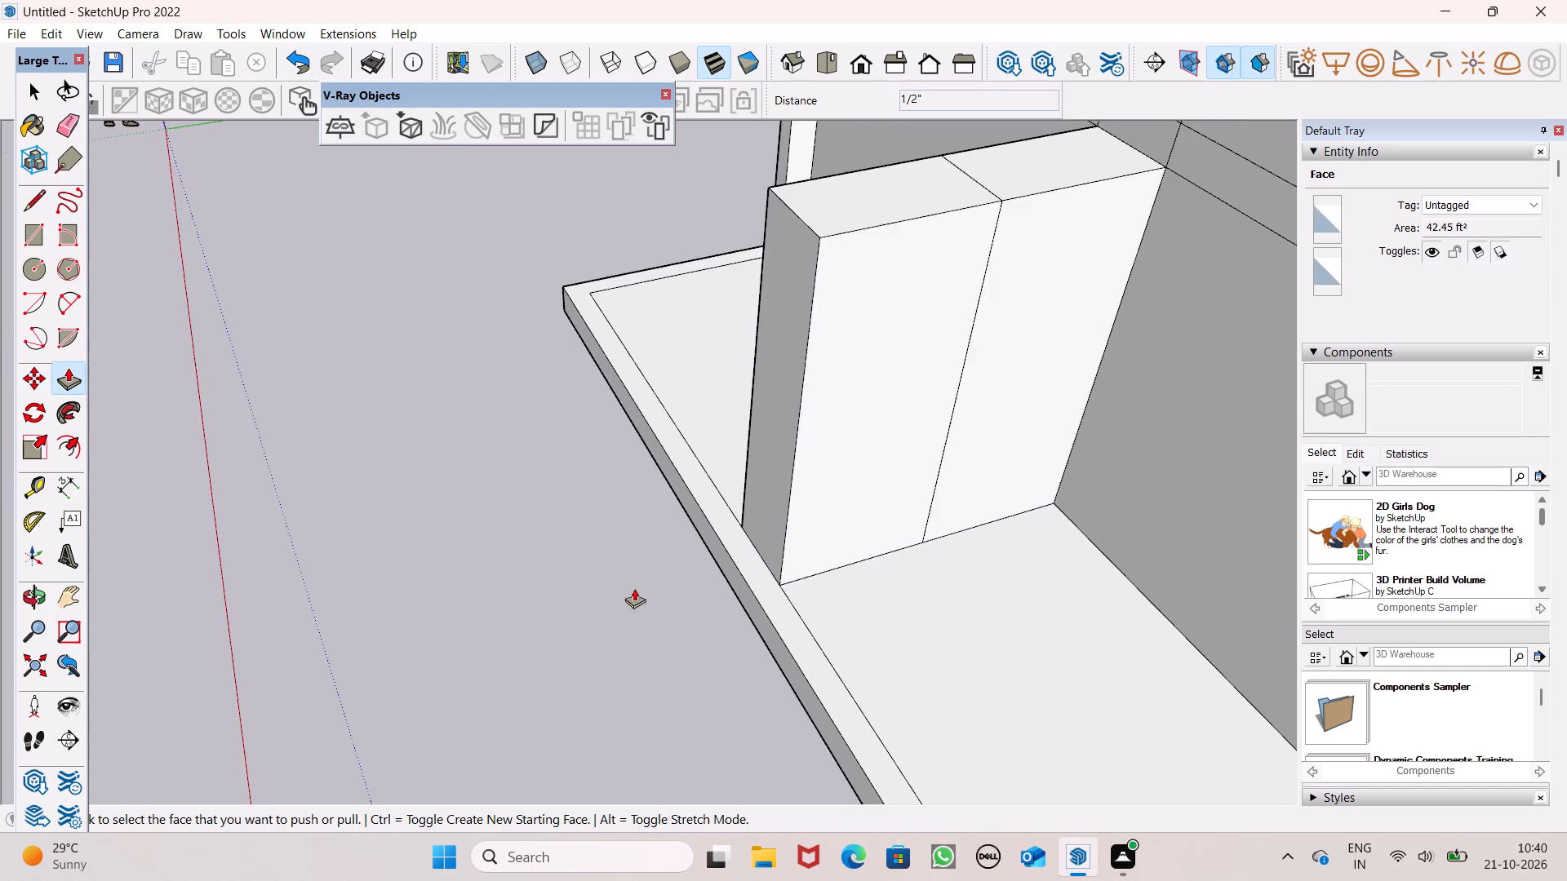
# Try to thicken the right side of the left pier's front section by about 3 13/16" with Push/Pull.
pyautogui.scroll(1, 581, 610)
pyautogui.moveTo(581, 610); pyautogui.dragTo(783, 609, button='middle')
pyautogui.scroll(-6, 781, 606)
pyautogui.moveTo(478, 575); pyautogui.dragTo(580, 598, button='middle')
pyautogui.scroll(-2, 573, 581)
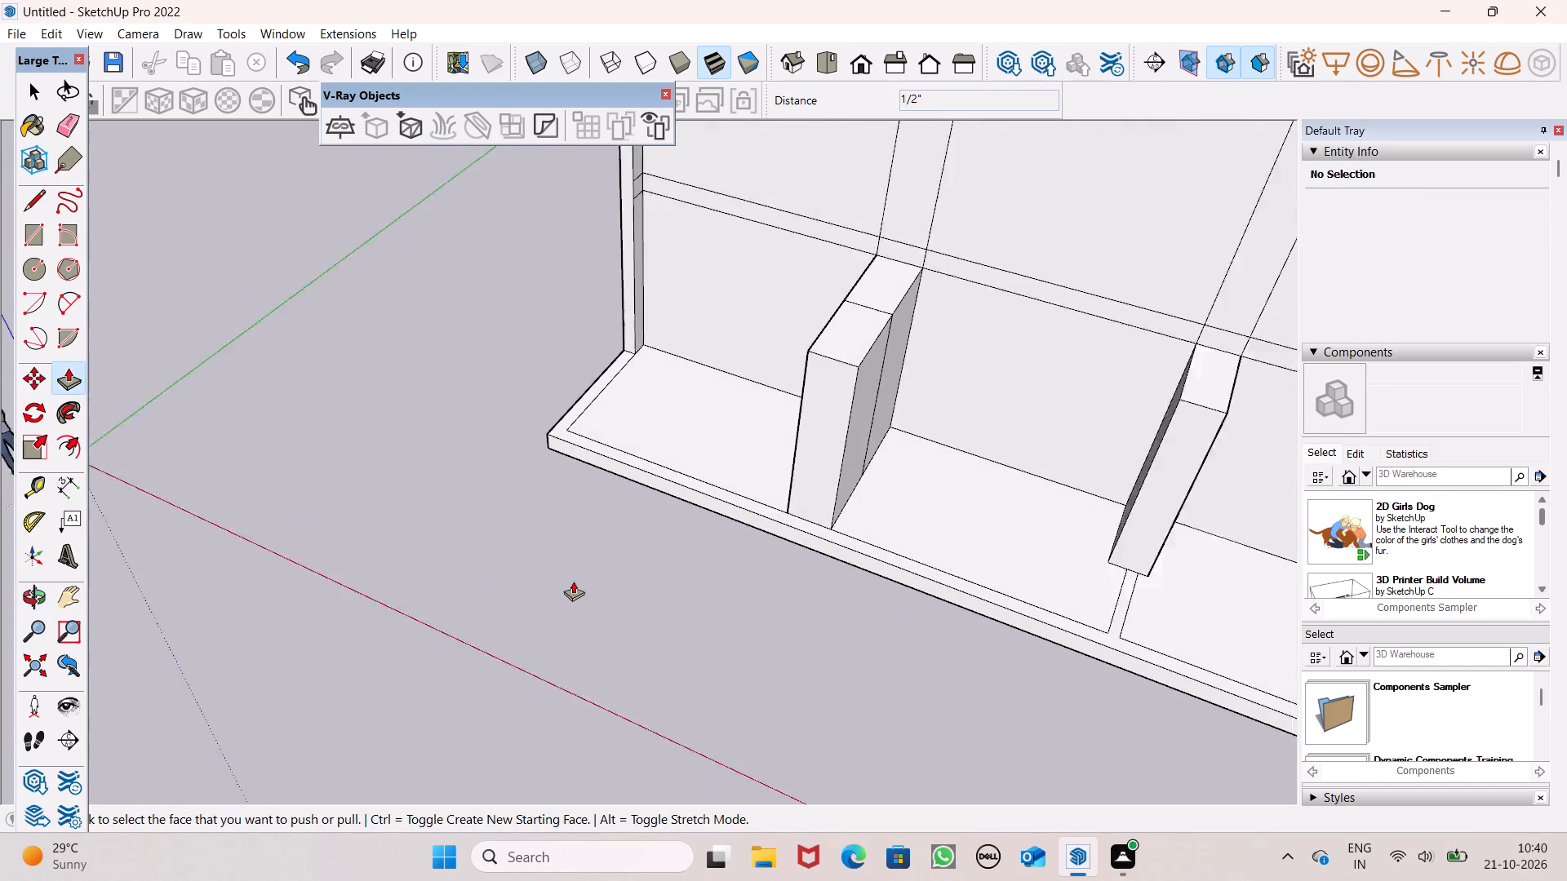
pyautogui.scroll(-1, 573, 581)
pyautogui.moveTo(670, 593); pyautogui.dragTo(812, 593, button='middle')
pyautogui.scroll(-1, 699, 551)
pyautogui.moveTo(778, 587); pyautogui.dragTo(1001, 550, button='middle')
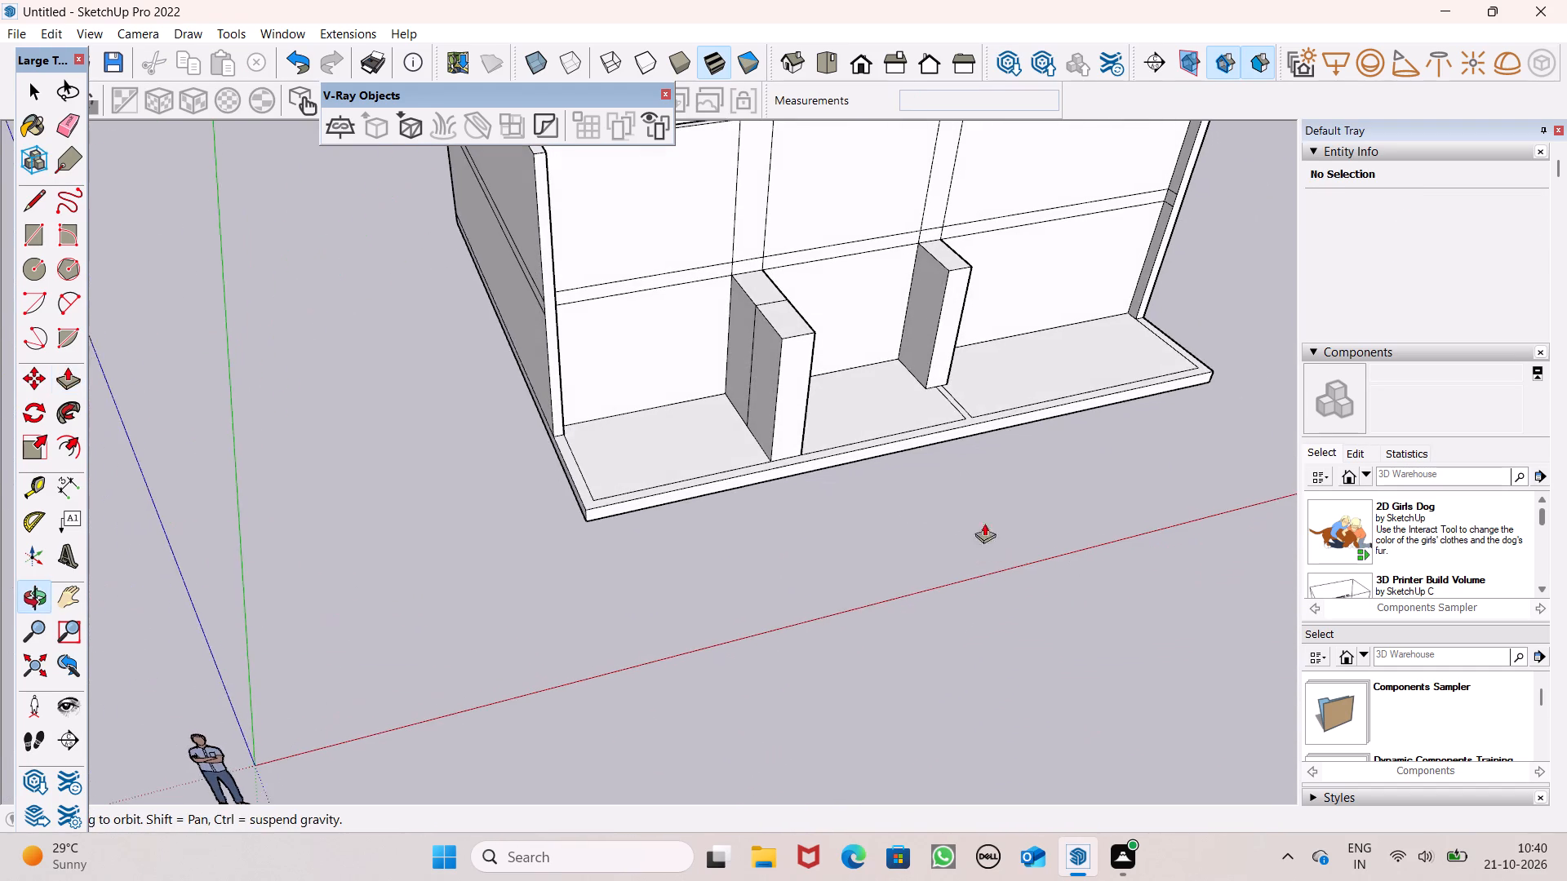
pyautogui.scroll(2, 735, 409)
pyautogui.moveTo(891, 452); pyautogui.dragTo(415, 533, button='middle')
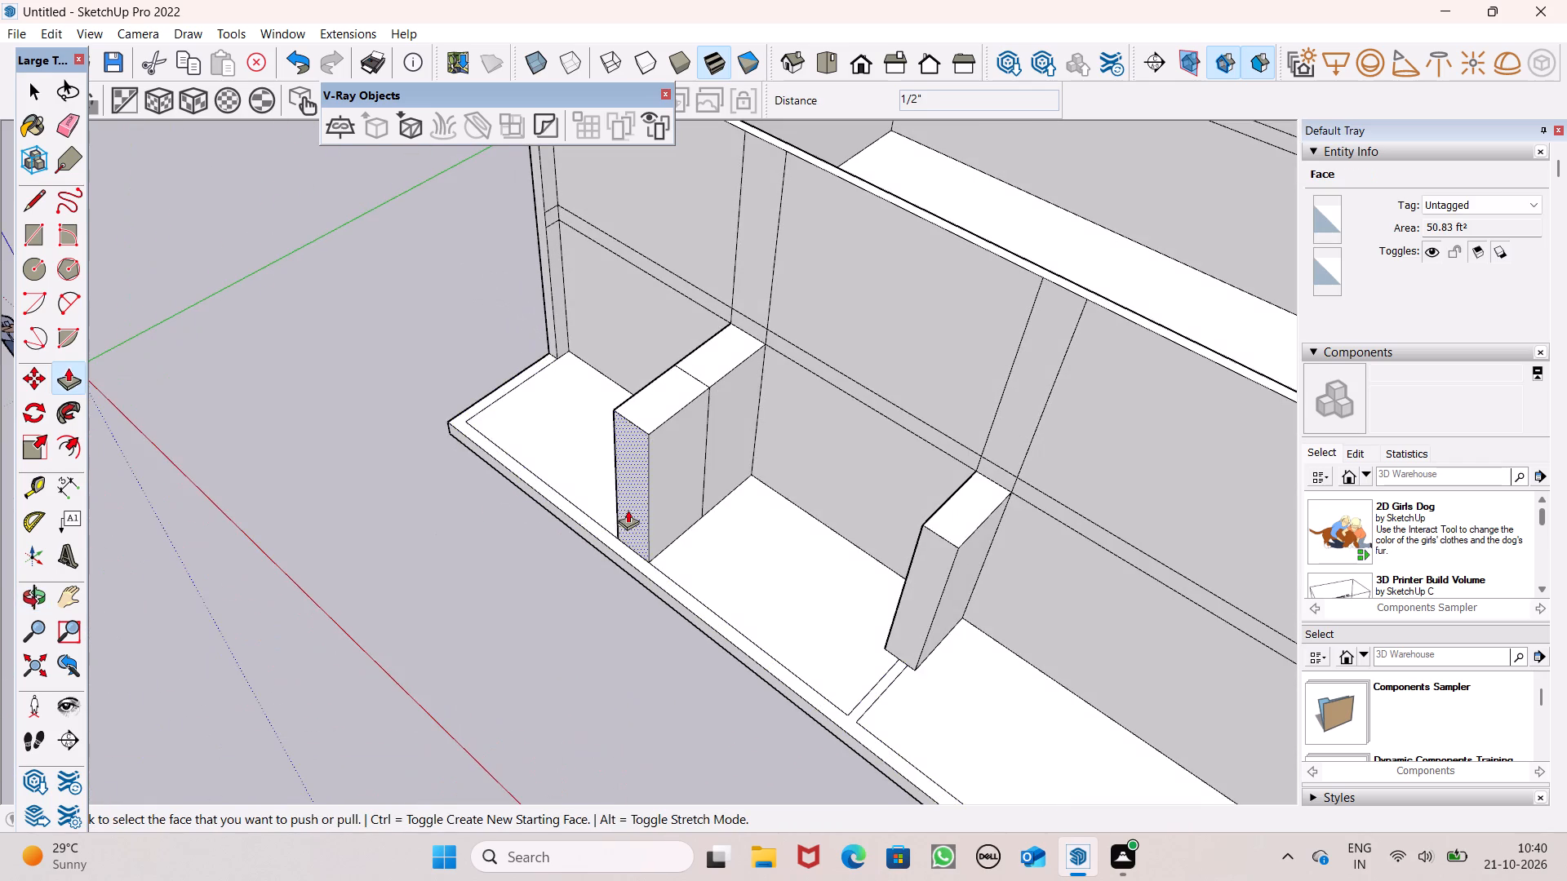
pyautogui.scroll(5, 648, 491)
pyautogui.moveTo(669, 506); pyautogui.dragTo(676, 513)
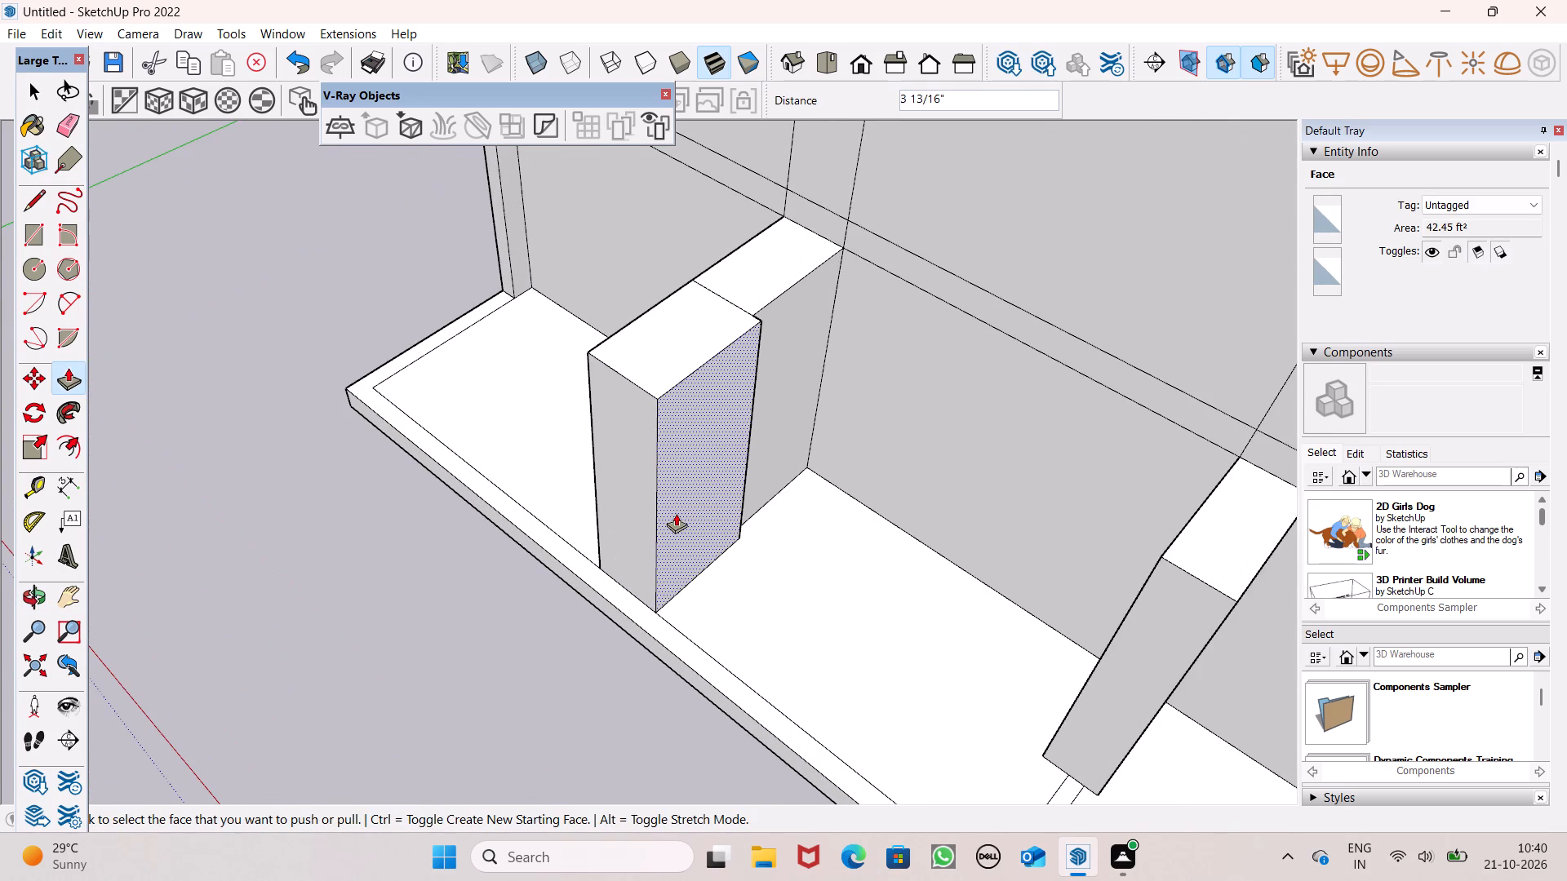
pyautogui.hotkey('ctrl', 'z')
# Push/Pull the right side face of the left pier's front section outward by about 1 5/8".
pyautogui.scroll(1, 668, 506)
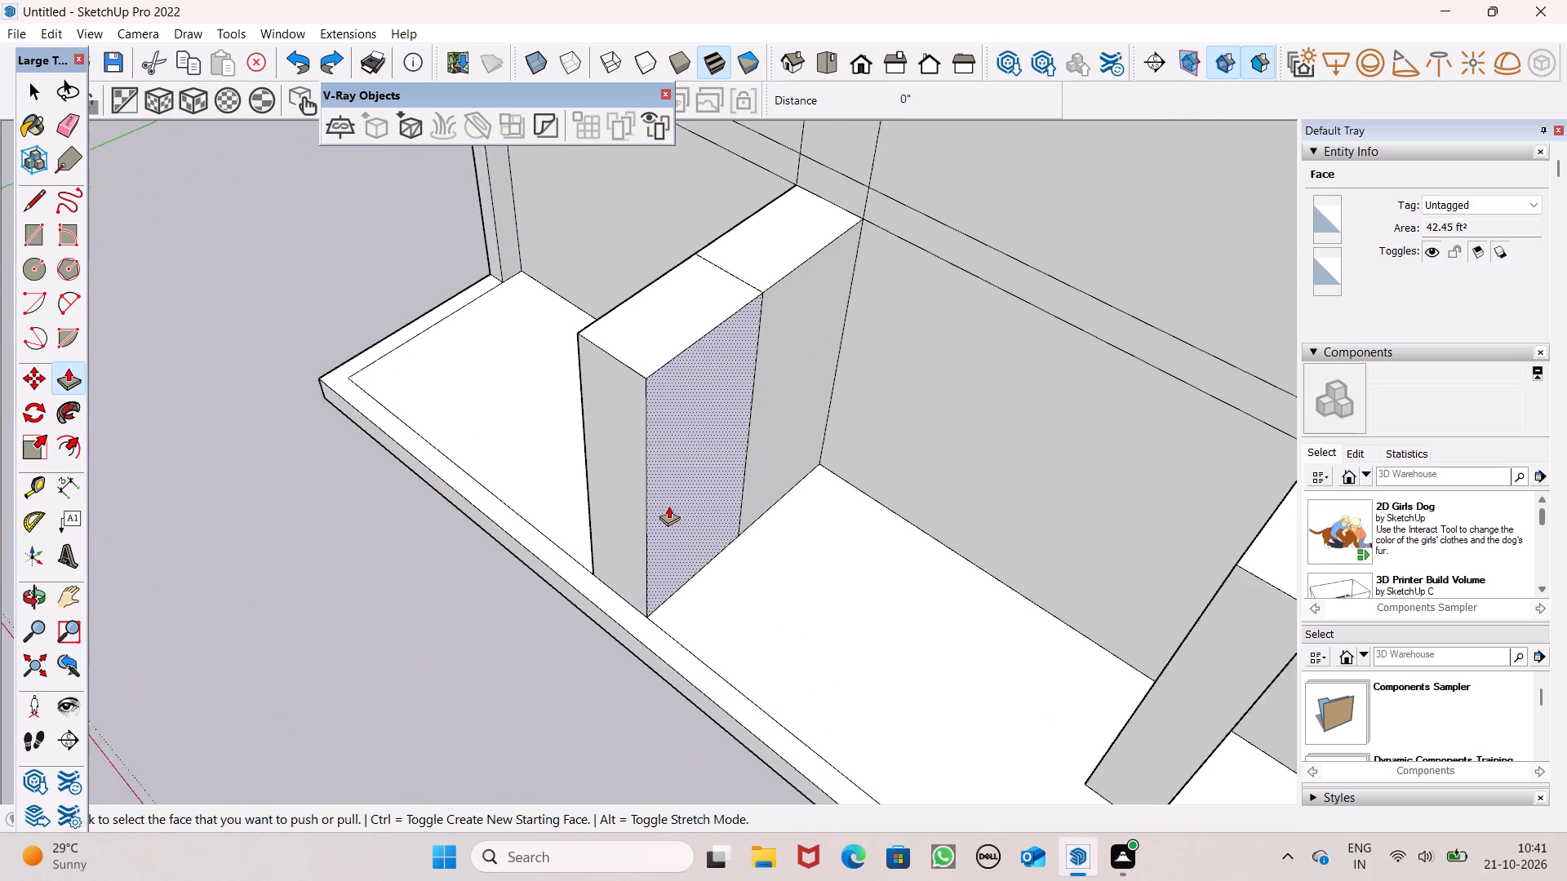
pyautogui.scroll(2, 668, 506)
pyautogui.click(668, 505)
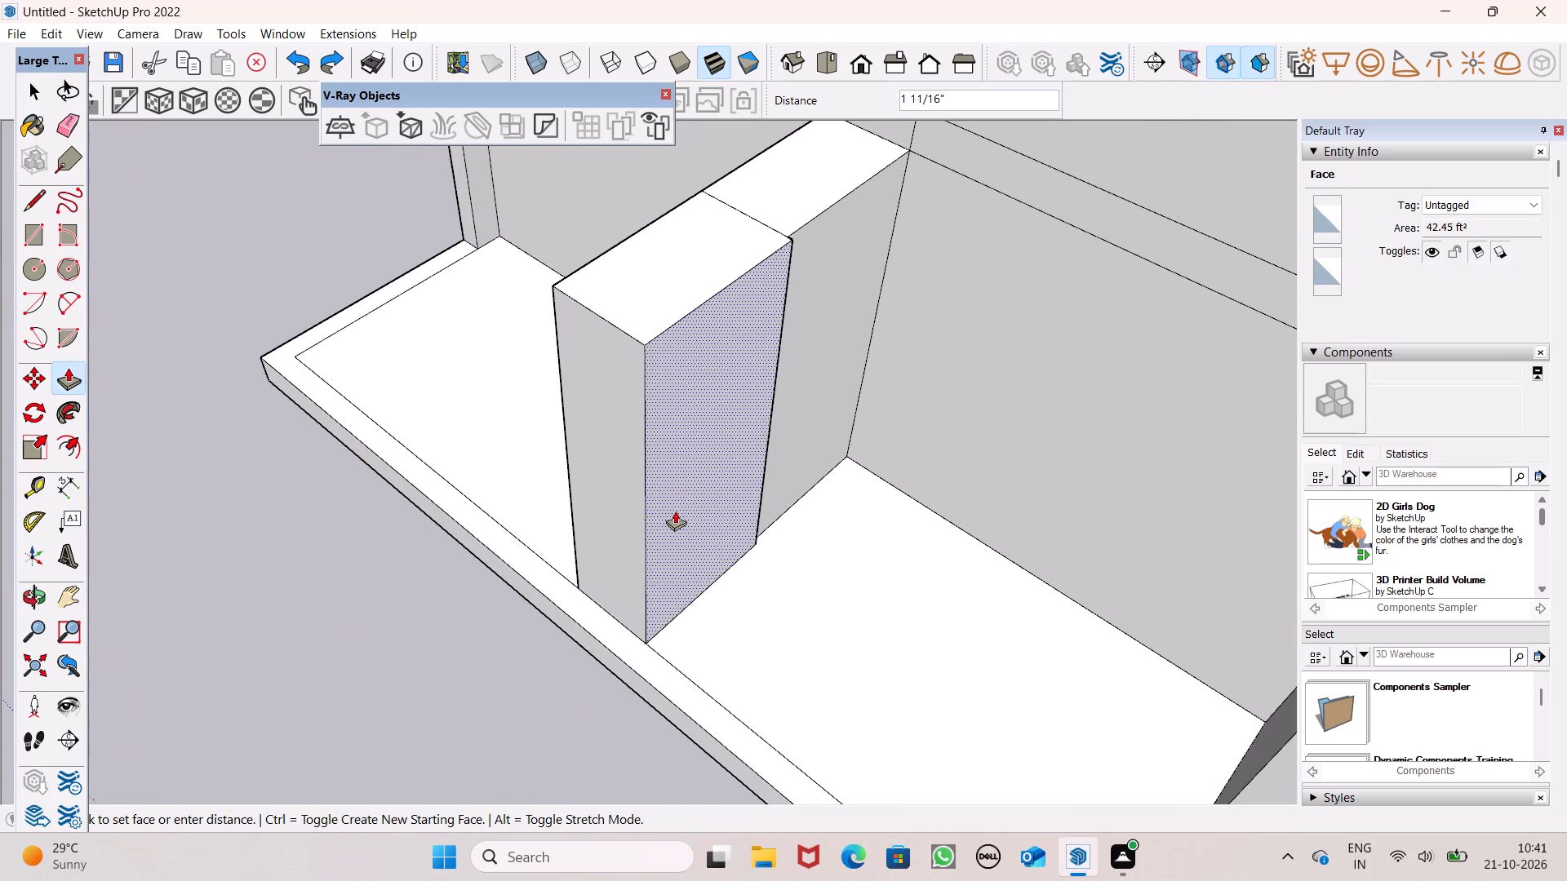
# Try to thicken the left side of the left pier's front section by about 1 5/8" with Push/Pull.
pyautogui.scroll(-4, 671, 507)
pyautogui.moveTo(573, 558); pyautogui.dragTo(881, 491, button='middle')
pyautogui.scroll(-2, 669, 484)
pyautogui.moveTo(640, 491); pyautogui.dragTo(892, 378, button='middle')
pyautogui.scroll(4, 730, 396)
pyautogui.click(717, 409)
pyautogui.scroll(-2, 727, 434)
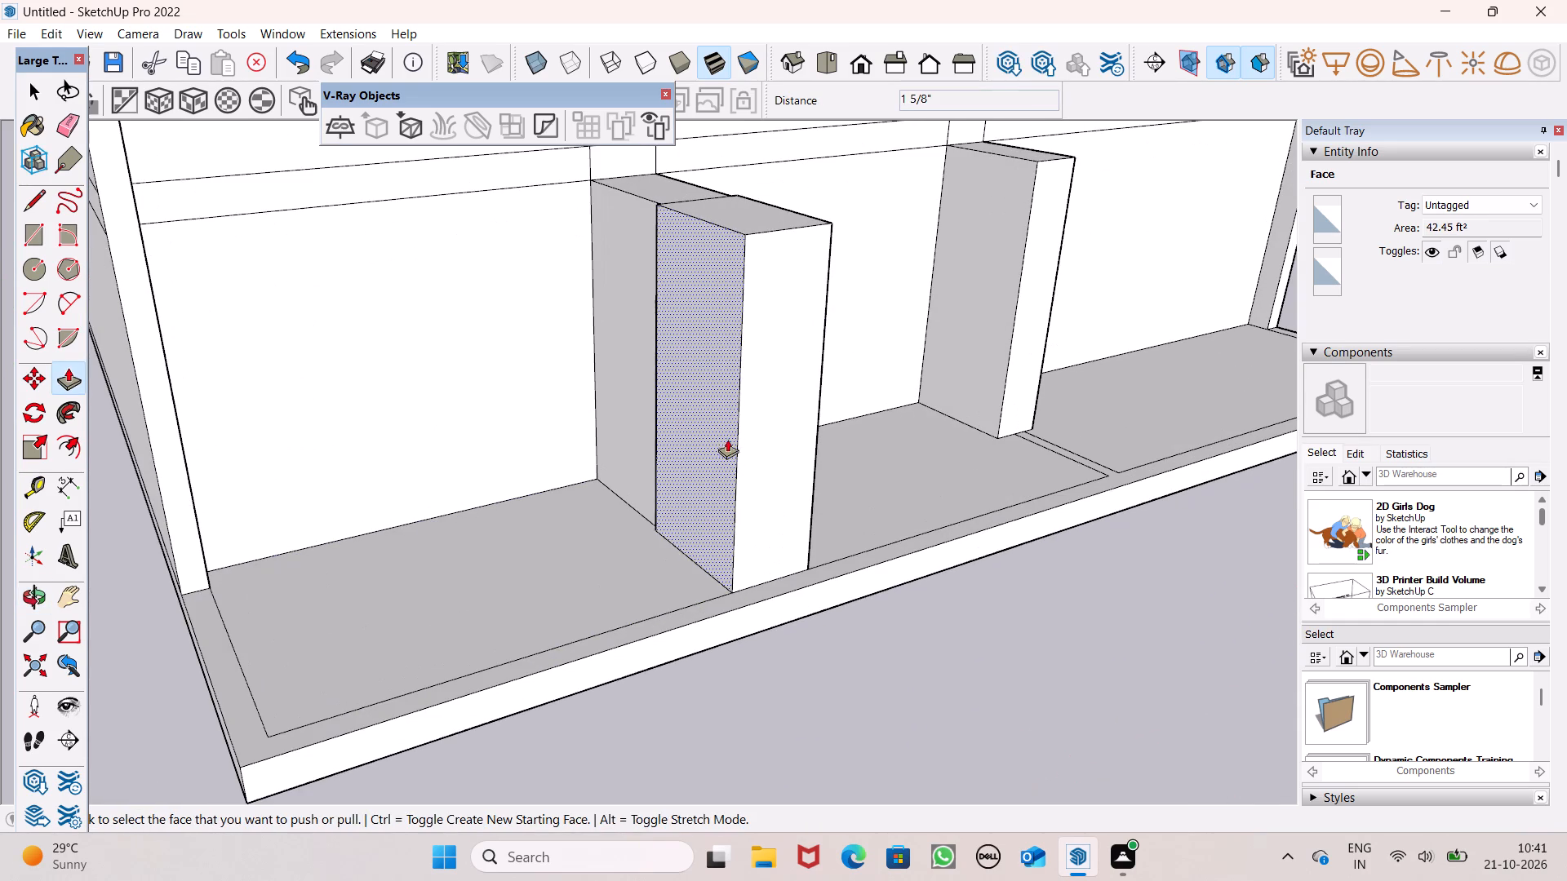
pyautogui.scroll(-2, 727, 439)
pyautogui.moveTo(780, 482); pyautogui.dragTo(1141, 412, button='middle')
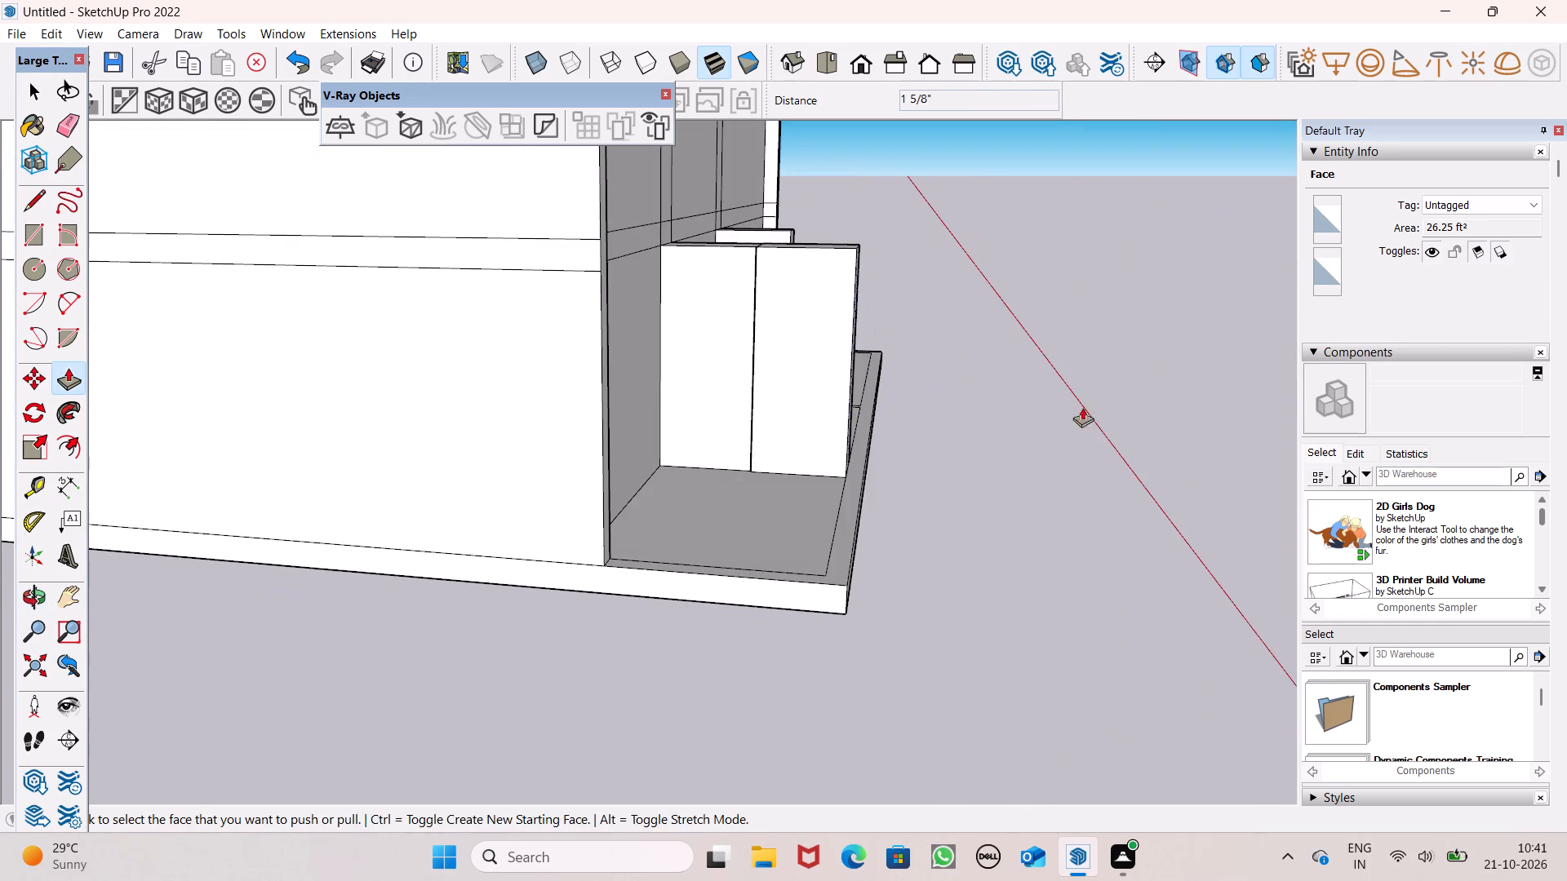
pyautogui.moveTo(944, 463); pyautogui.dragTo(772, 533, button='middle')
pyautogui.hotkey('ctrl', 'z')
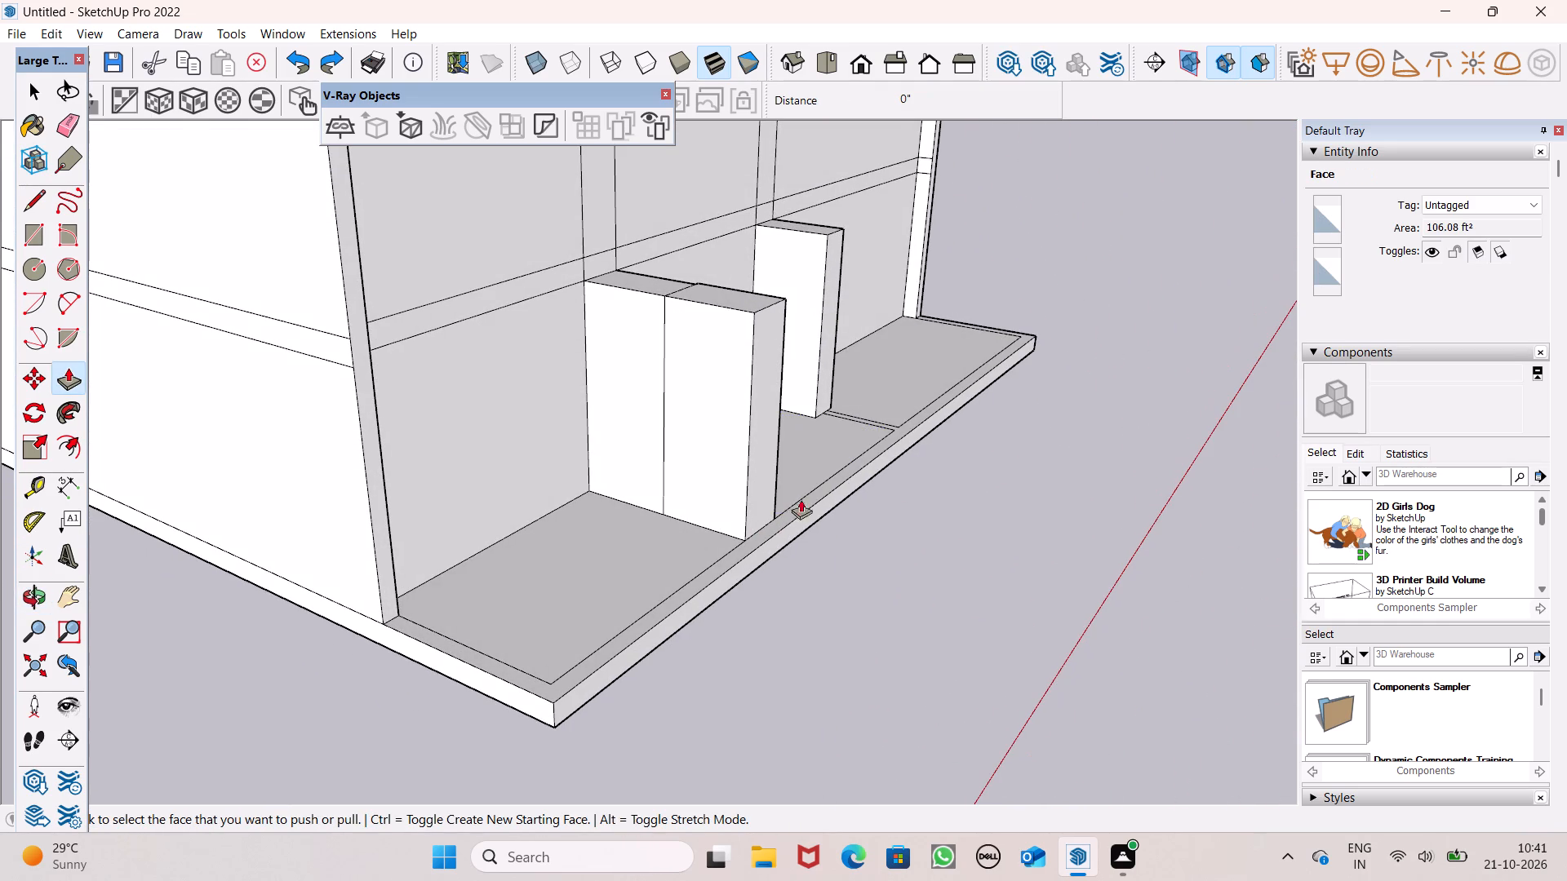
# Examine the extended left pier, the right pier and the porch floor from several angles.
pyautogui.moveTo(925, 504); pyautogui.dragTo(748, 529, button='middle')
pyautogui.scroll(1, 748, 524)
pyautogui.scroll(-3, 879, 471)
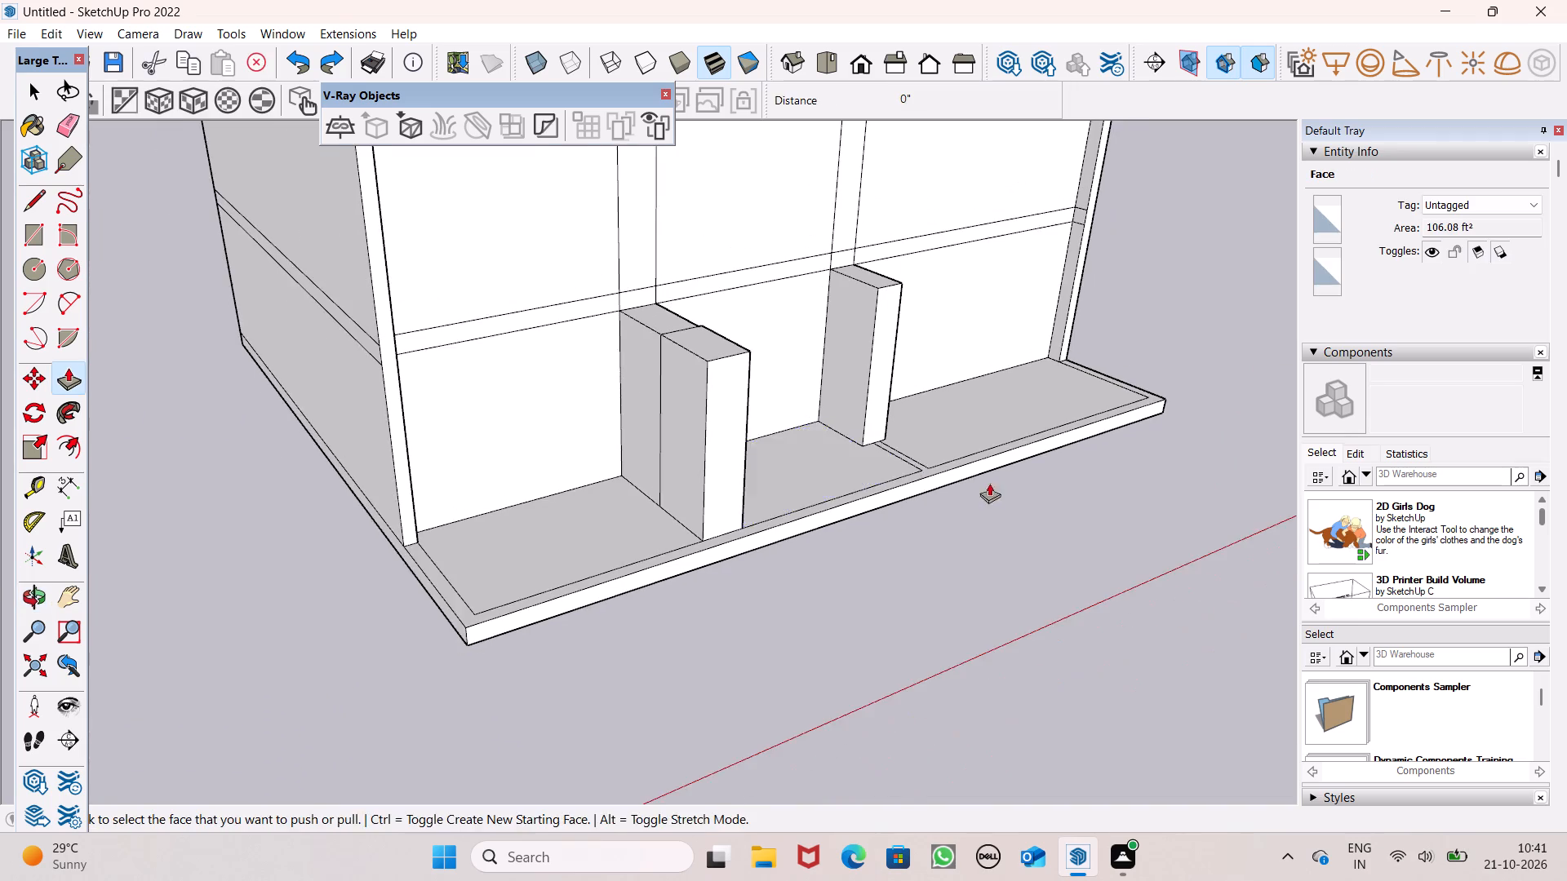
pyautogui.moveTo(989, 487); pyautogui.dragTo(564, 507, button='middle')
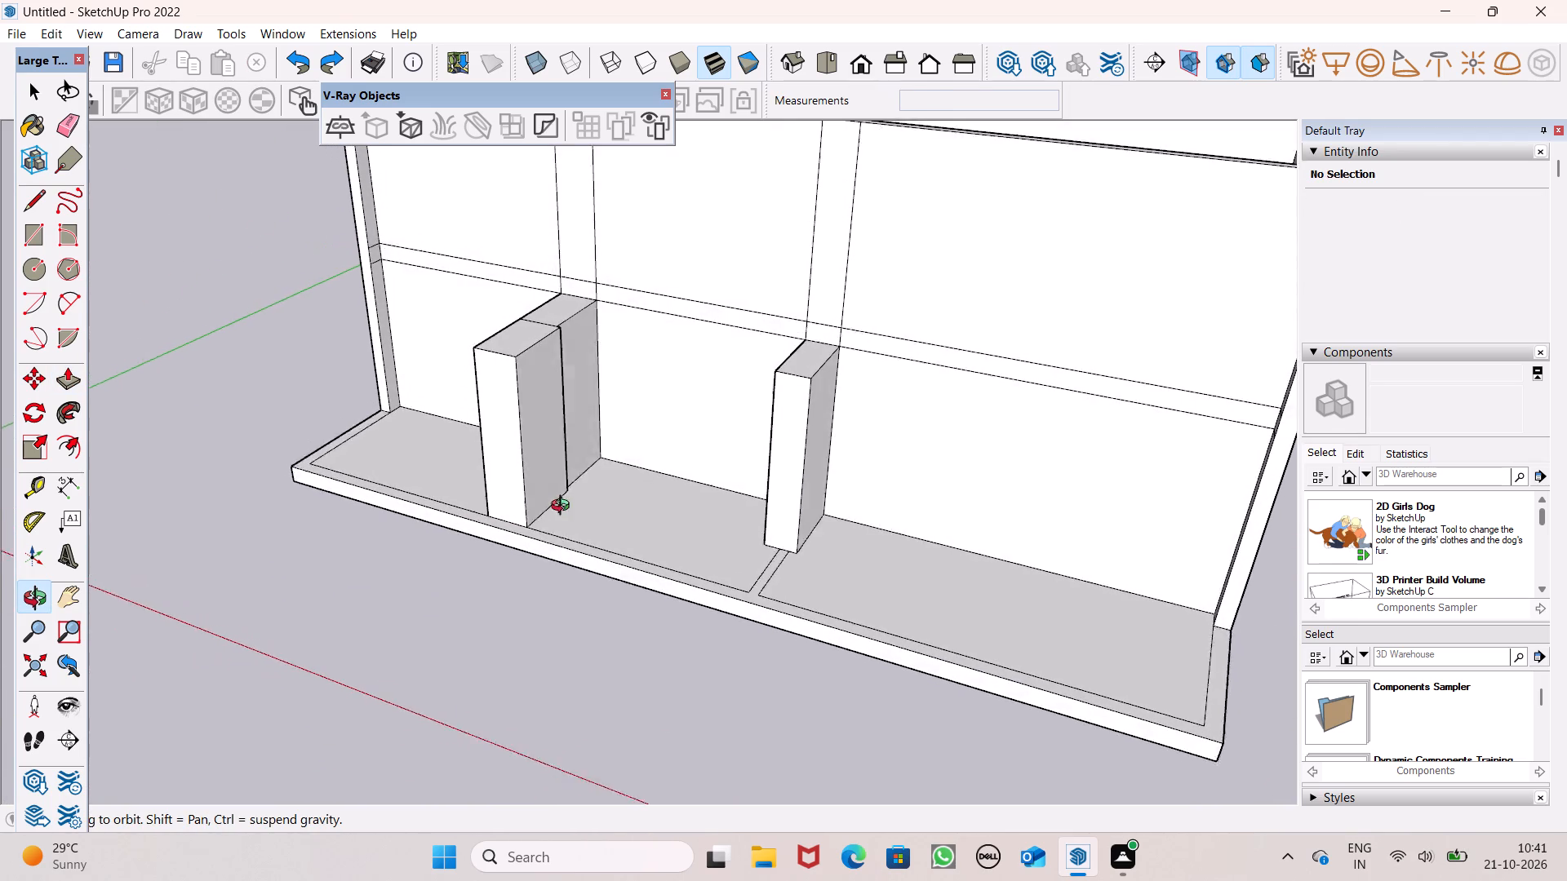
pyautogui.moveTo(564, 507); pyautogui.dragTo(591, 495, button='middle')
pyautogui.scroll(6, 527, 411)
pyautogui.moveTo(655, 438); pyautogui.dragTo(233, 529, button='middle')
pyautogui.scroll(1, 556, 500)
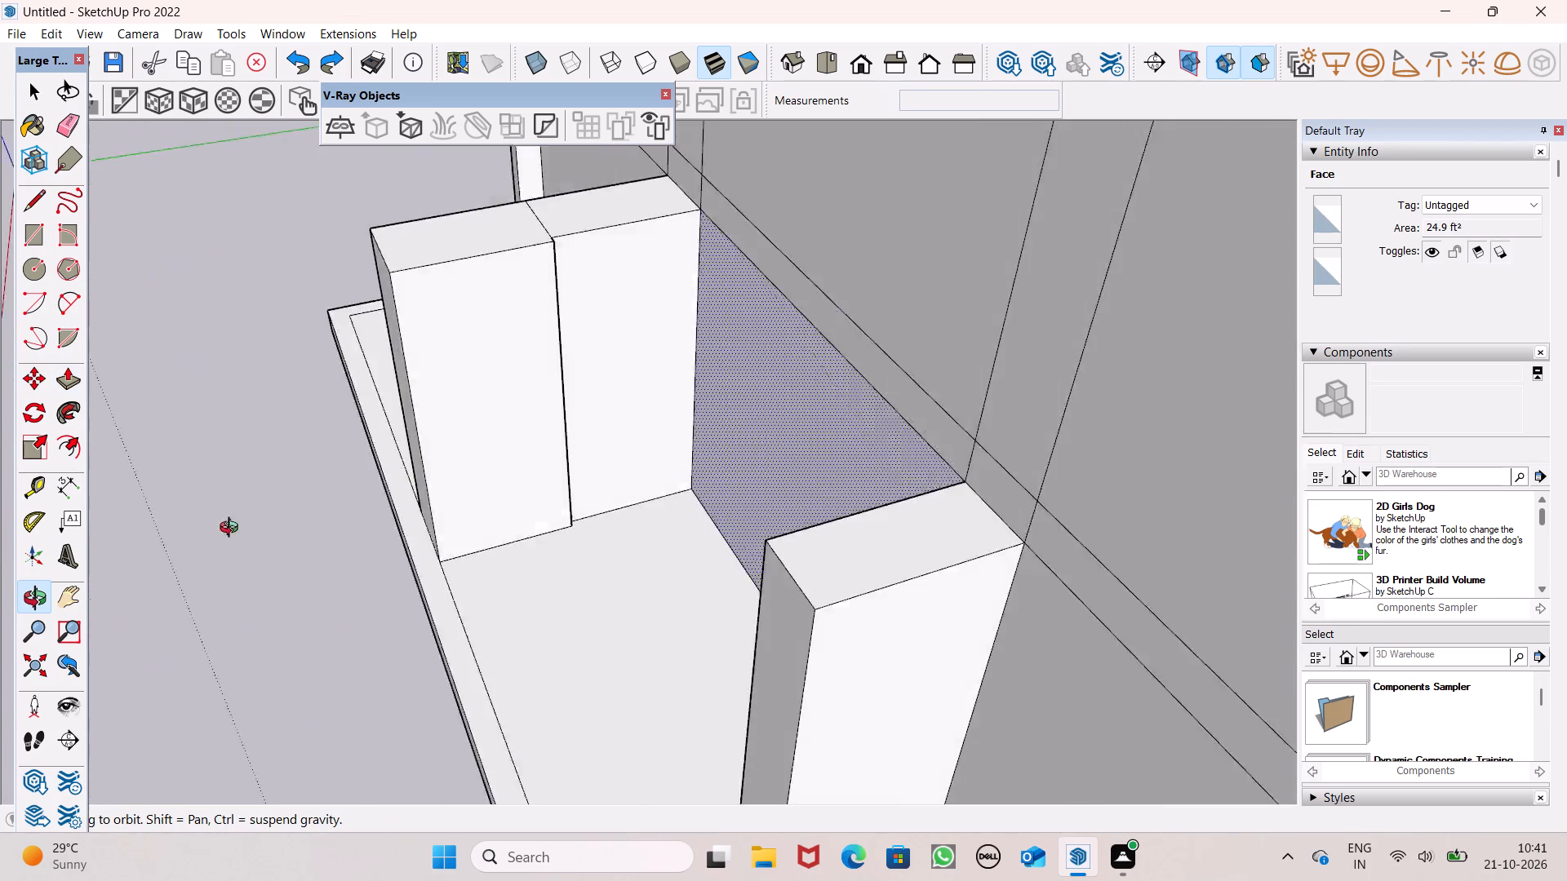
pyautogui.moveTo(233, 529); pyautogui.dragTo(683, 434, button='middle')
pyautogui.scroll(-7, 689, 396)
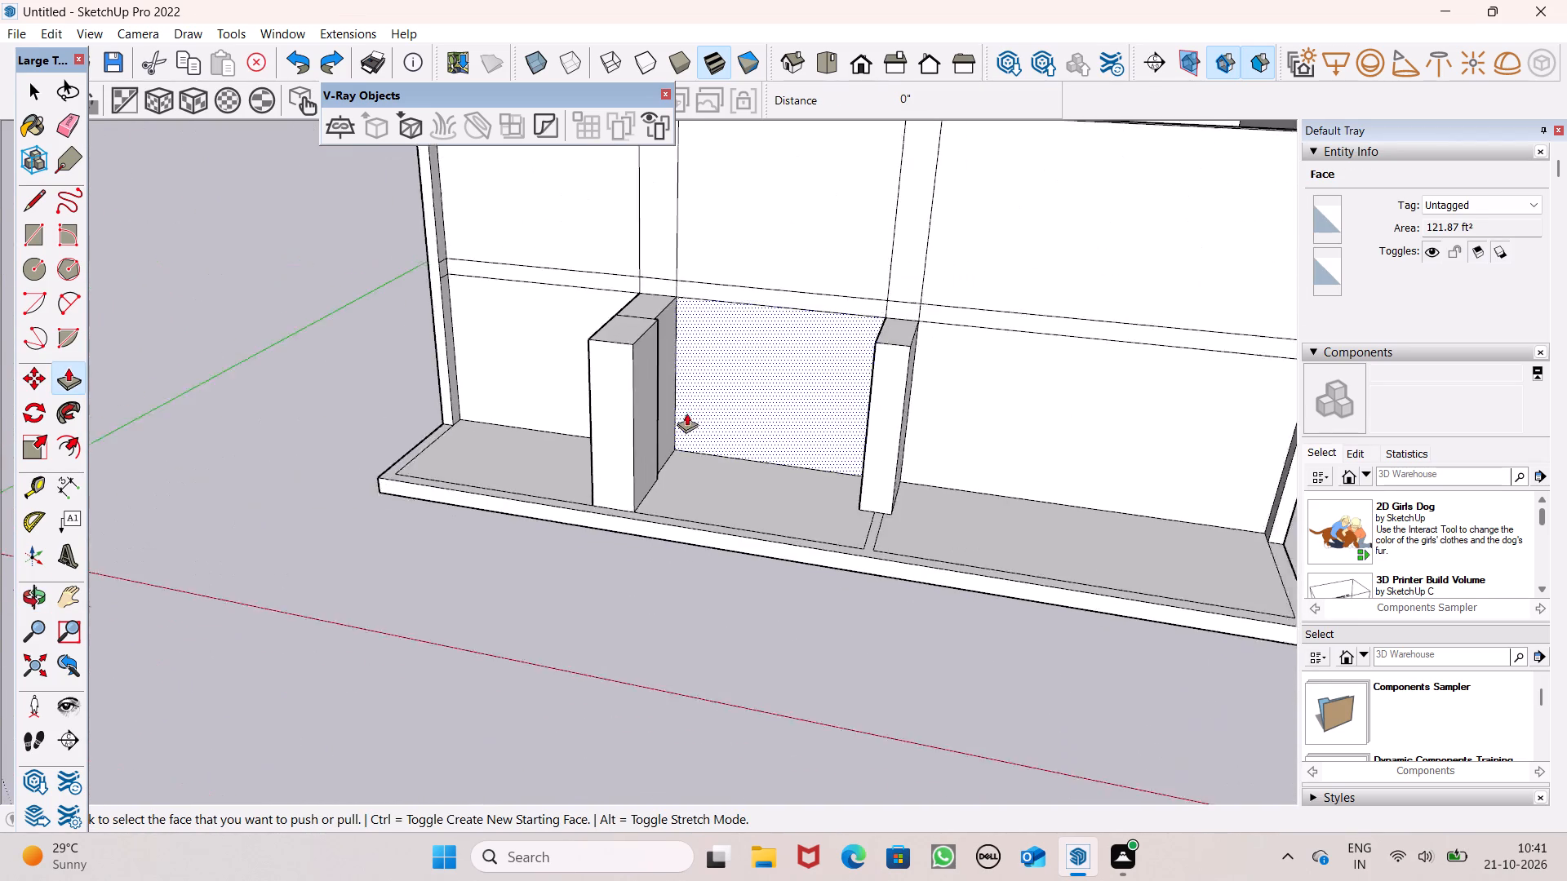
pyautogui.scroll(-1, 686, 413)
pyautogui.scroll(1, 597, 443)
pyautogui.moveTo(594, 449); pyautogui.dragTo(732, 471, button='middle')
pyautogui.press('space')
pyautogui.moveTo(1020, 573); pyautogui.dragTo(1013, 564, button='middle')
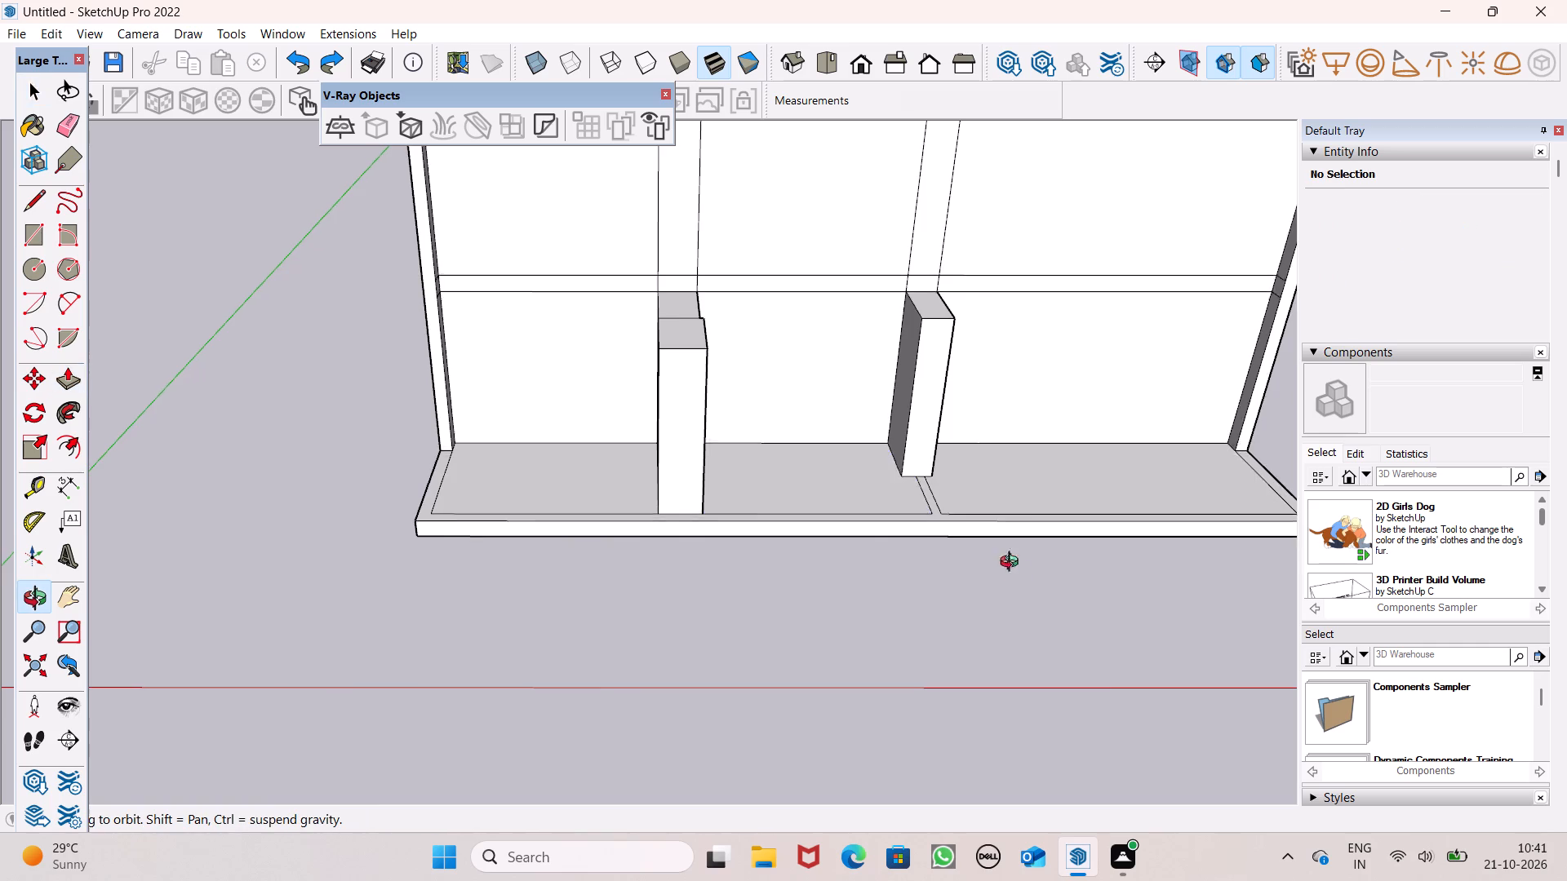
pyautogui.moveTo(1013, 564); pyautogui.dragTo(957, 486, button='middle')
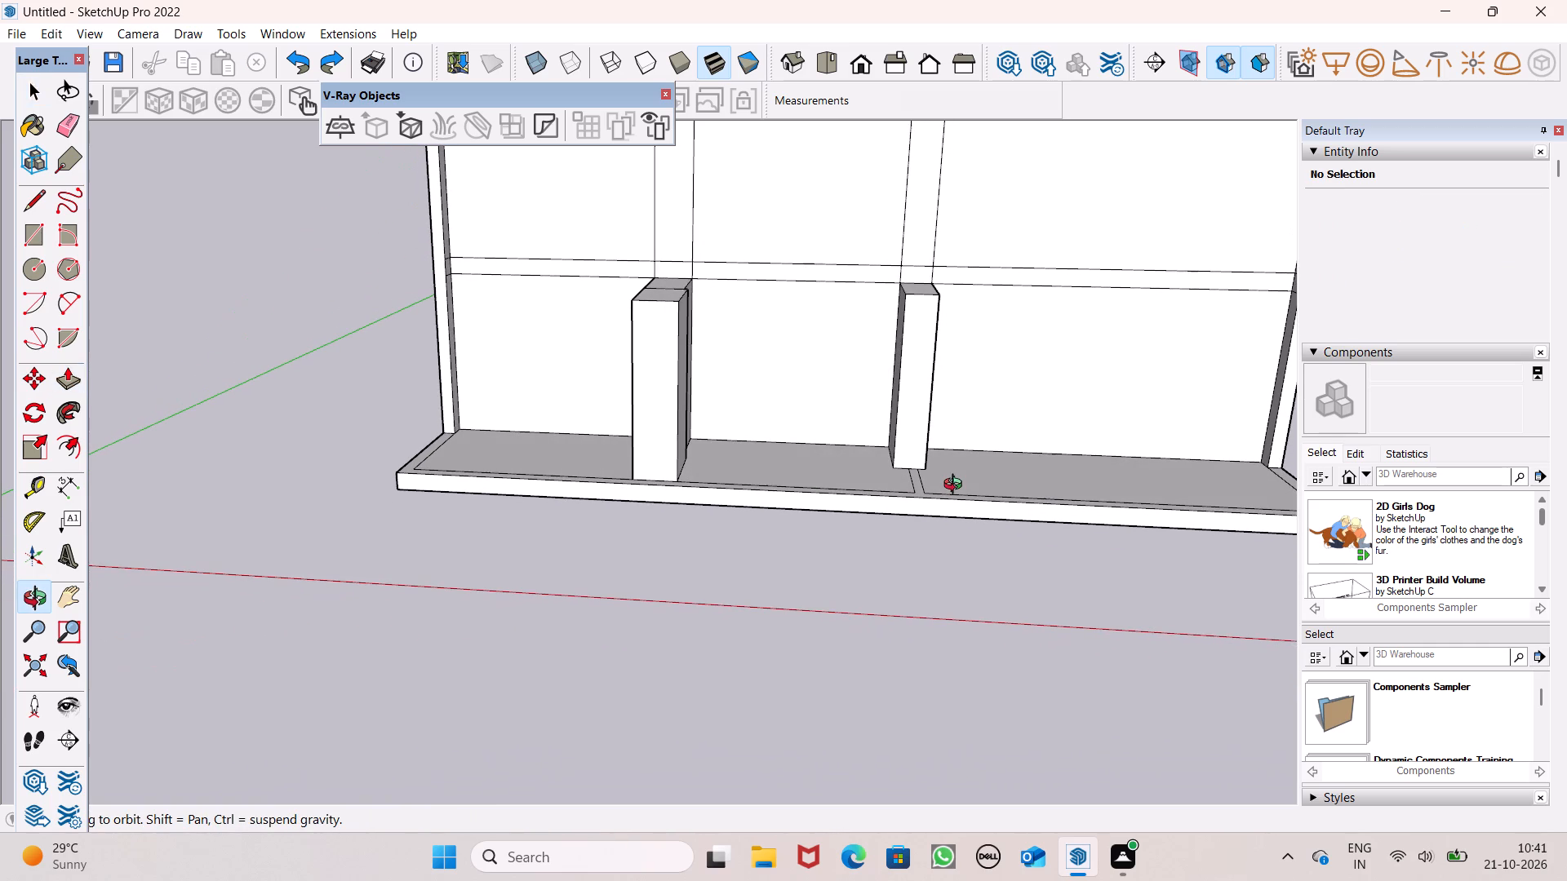
pyautogui.moveTo(957, 486); pyautogui.dragTo(956, 467, button='middle')
pyautogui.scroll(3, 806, 444)
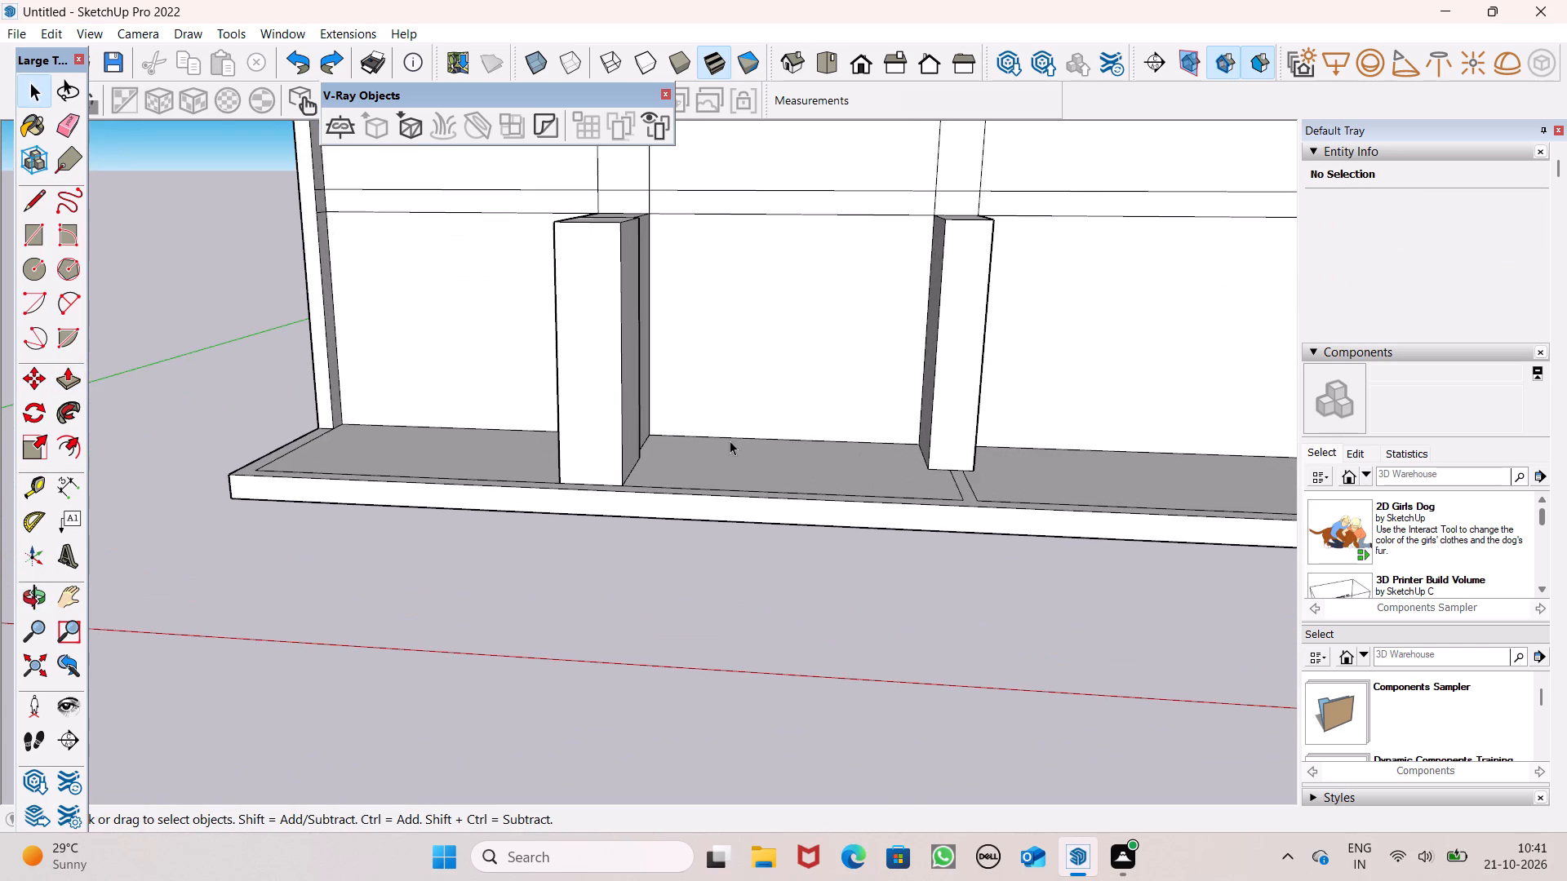
pyautogui.scroll(2, 743, 431)
pyautogui.scroll(-5, 771, 445)
pyautogui.moveTo(872, 414); pyautogui.dragTo(900, 471, button='middle')
pyautogui.scroll(1, 883, 407)
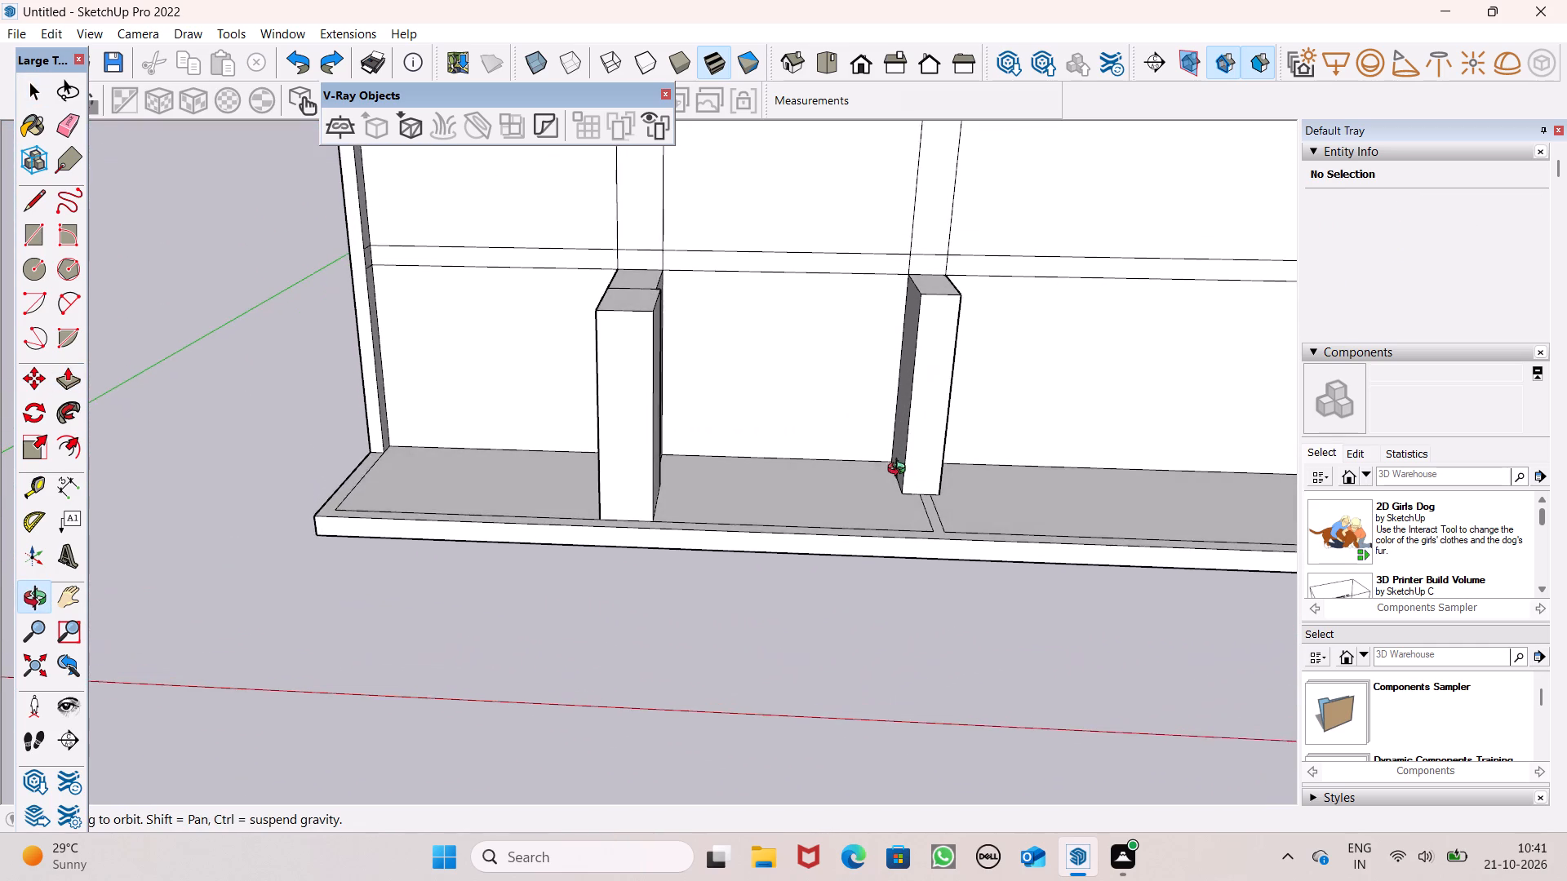
# Examine the whole front of the house, including the porch floor and both piers, from farther away.
pyautogui.moveTo(900, 471); pyautogui.dragTo(902, 472, button='middle')
pyautogui.scroll(-8, 954, 438)
pyautogui.moveTo(786, 529); pyautogui.dragTo(788, 601, button='middle')
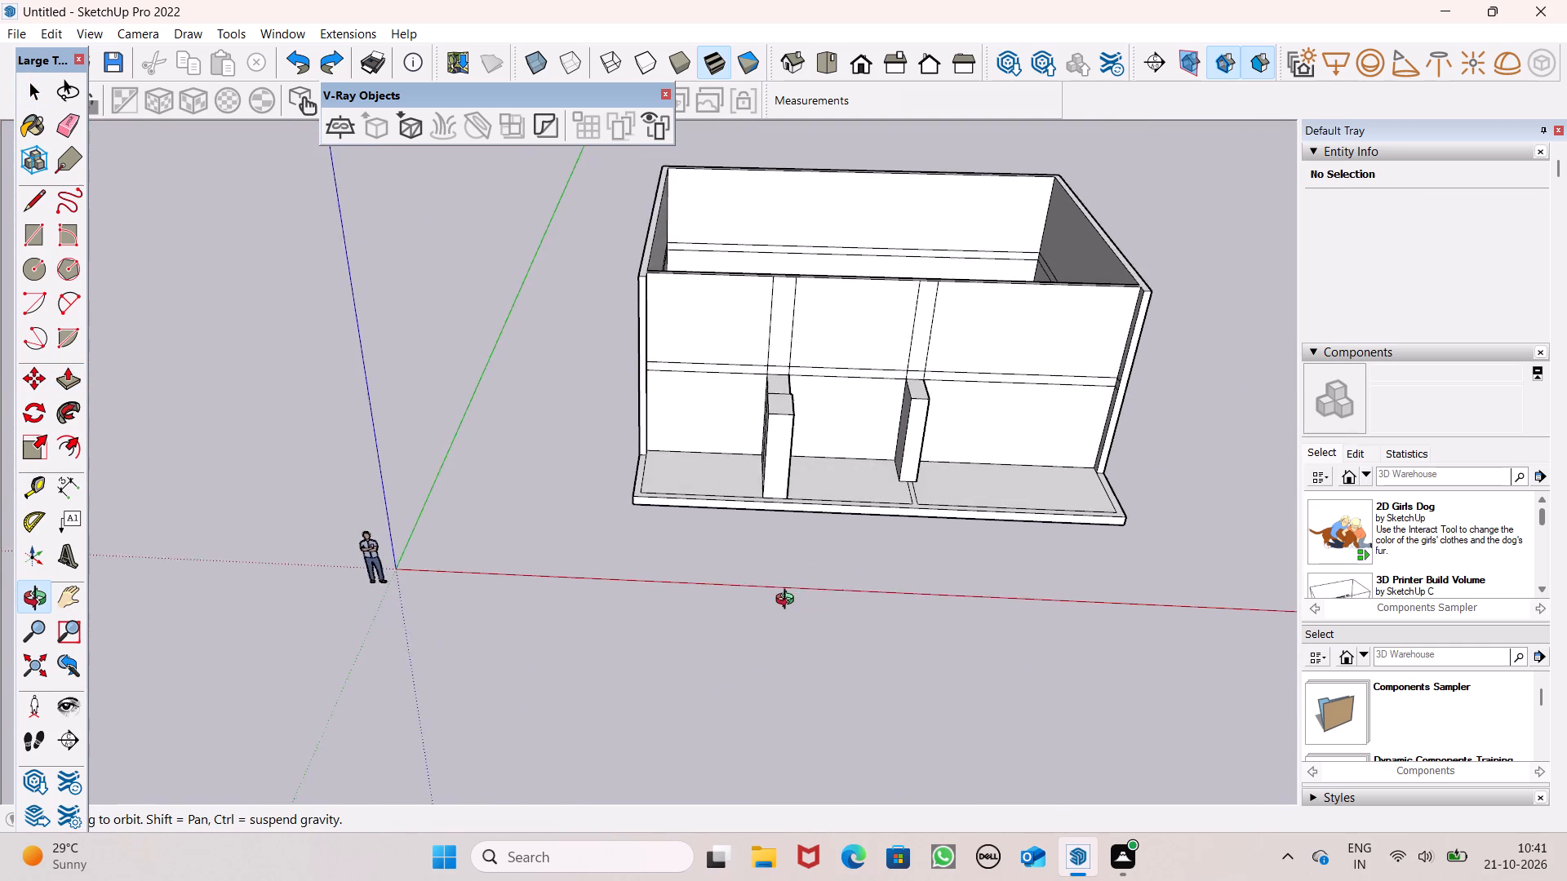
pyautogui.moveTo(788, 601); pyautogui.dragTo(780, 583, button='middle')
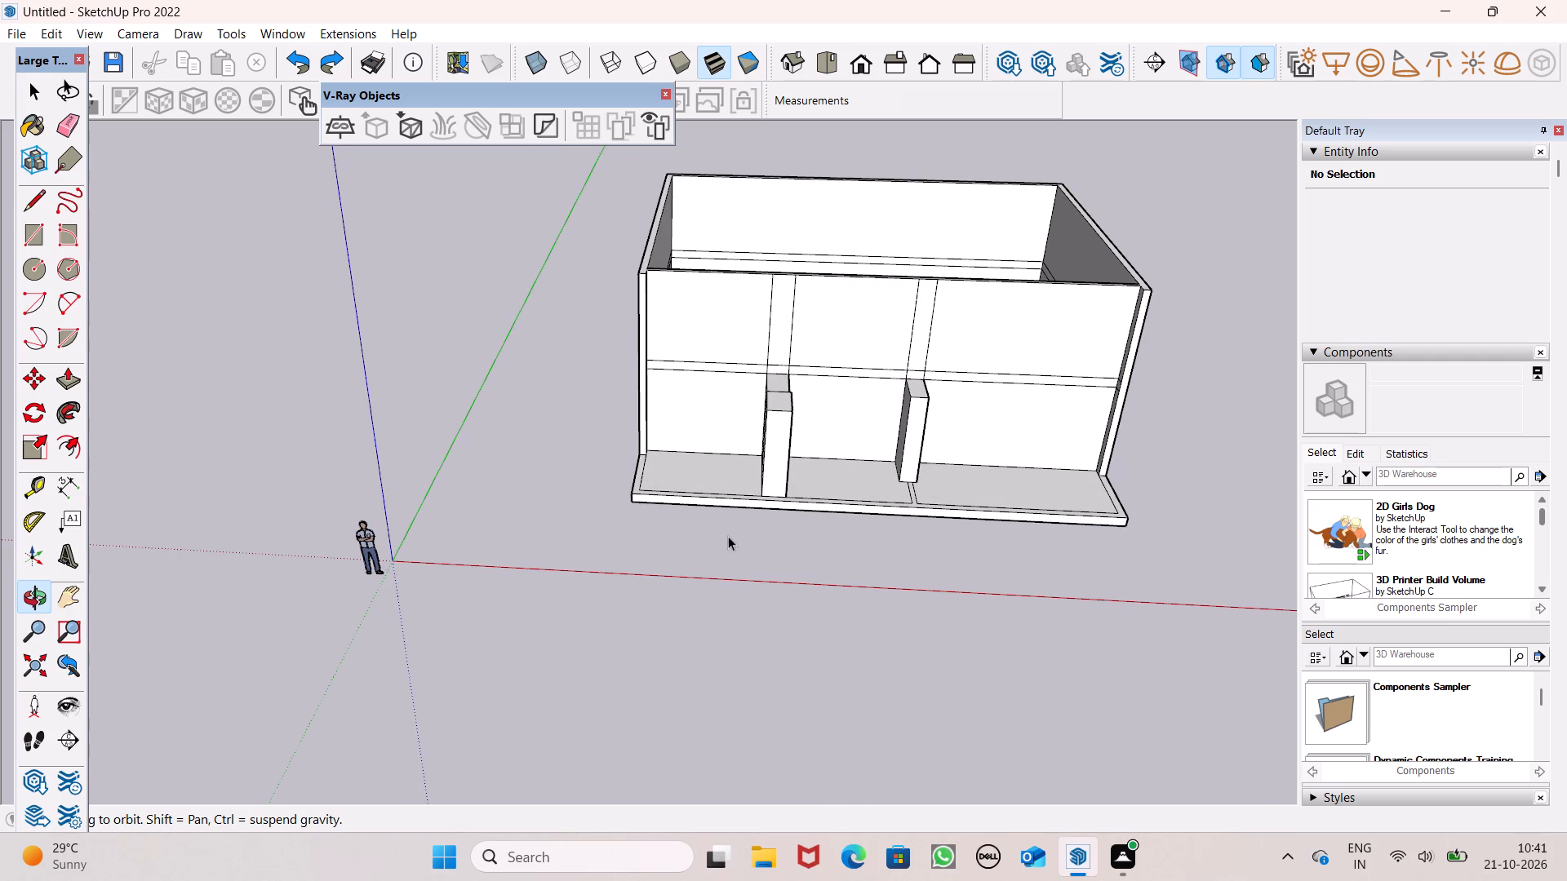
pyautogui.scroll(6, 850, 527)
pyautogui.scroll(-1, 730, 529)
pyautogui.scroll(-4, 592, 445)
pyautogui.scroll(-3, 962, 377)
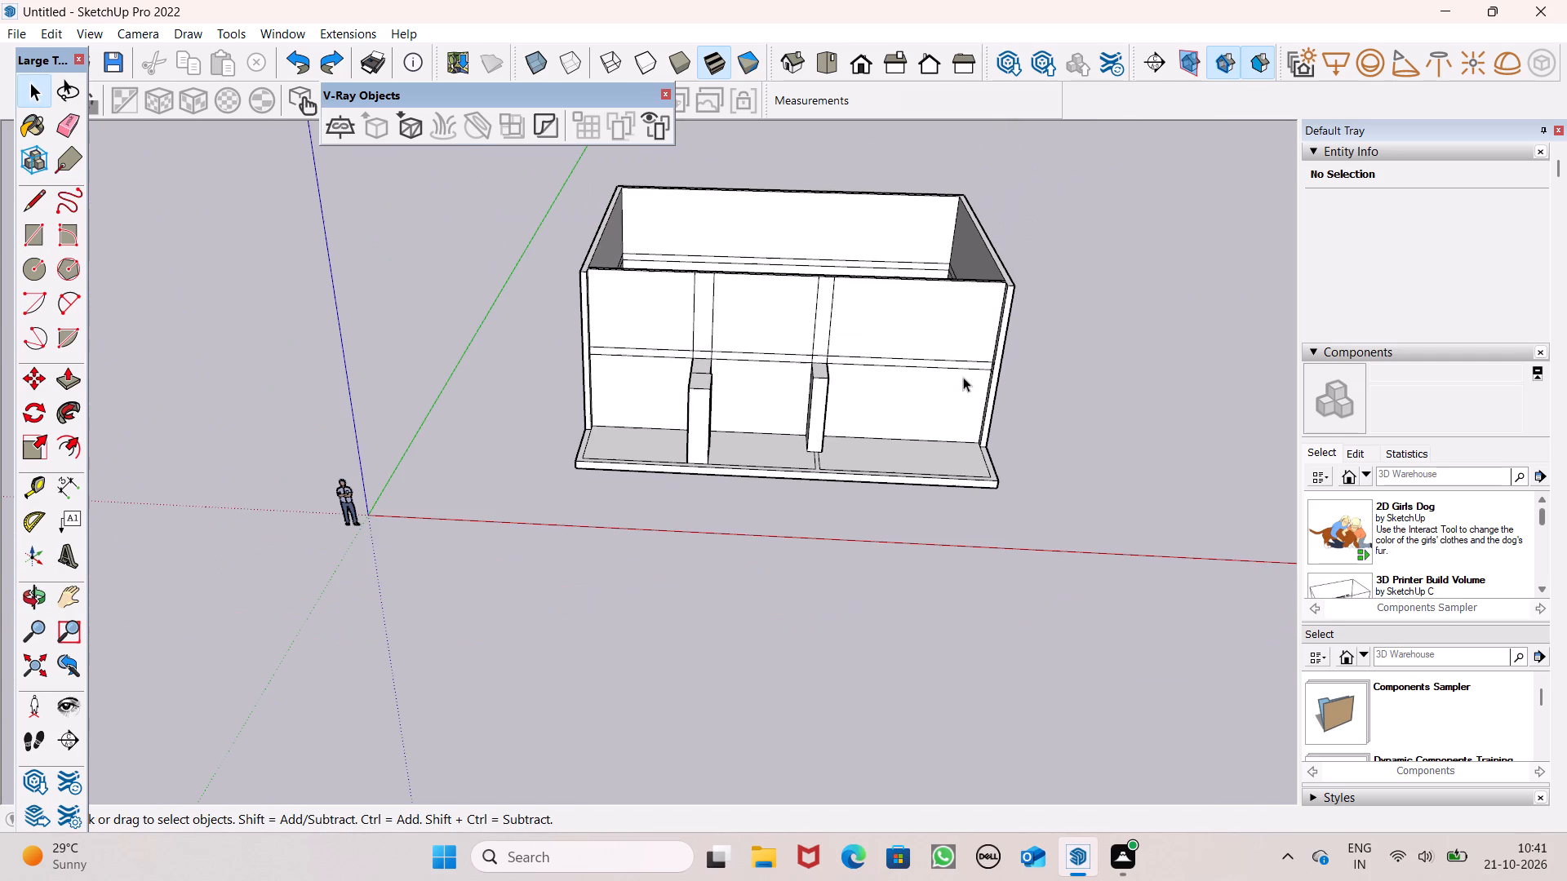
# Erase the two horizontal floor-level lines on the front wall between the right pier and the right side wall.
pyautogui.click(36, 231)
pyautogui.scroll(7, 1005, 272)
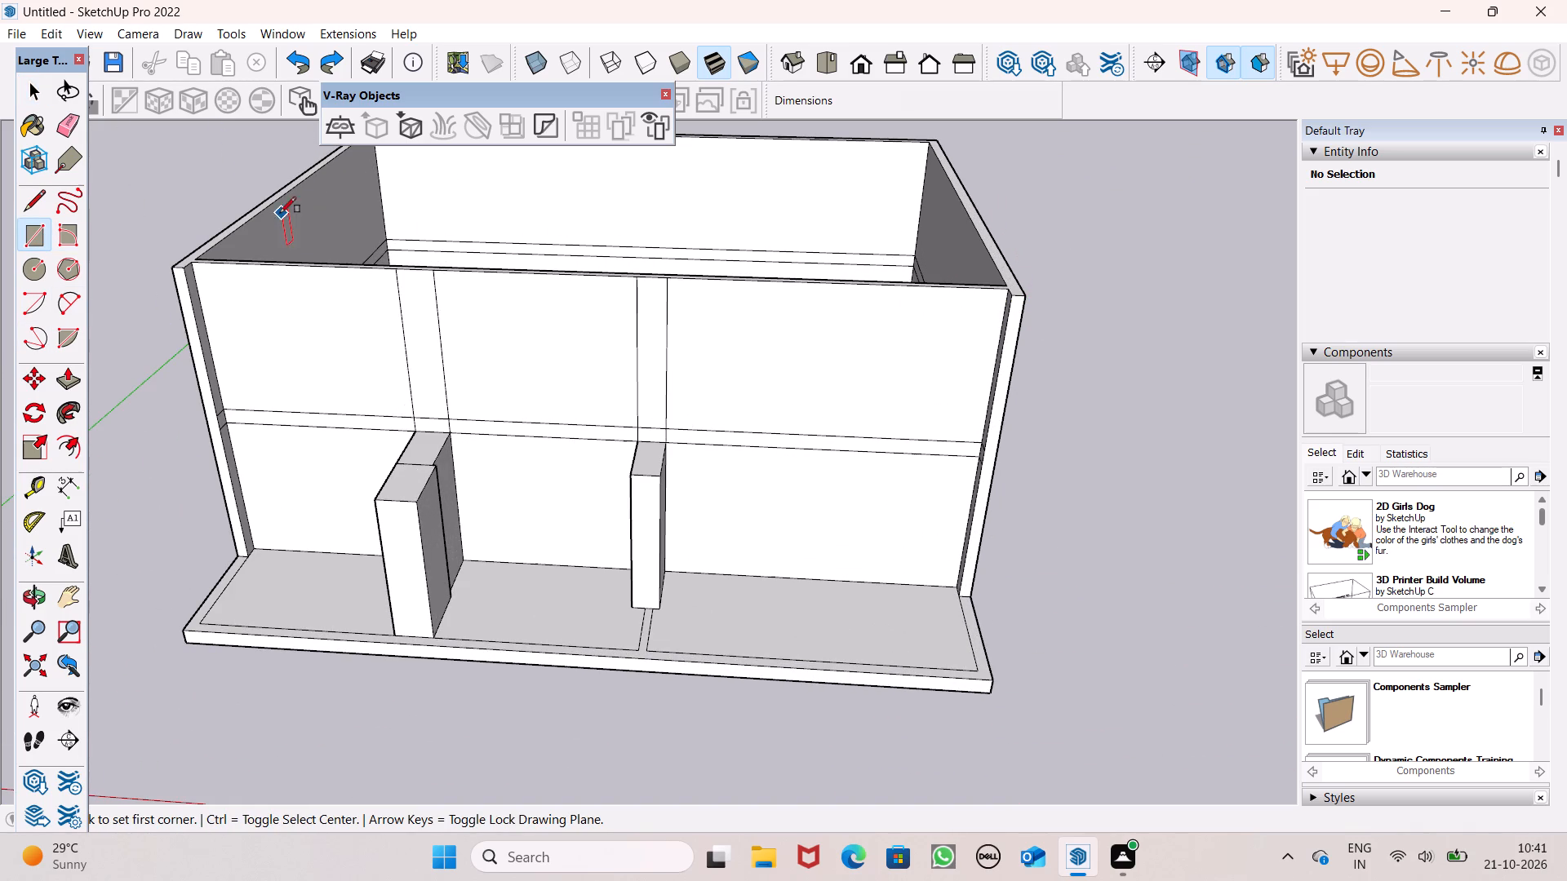
pyautogui.scroll(2, 987, 398)
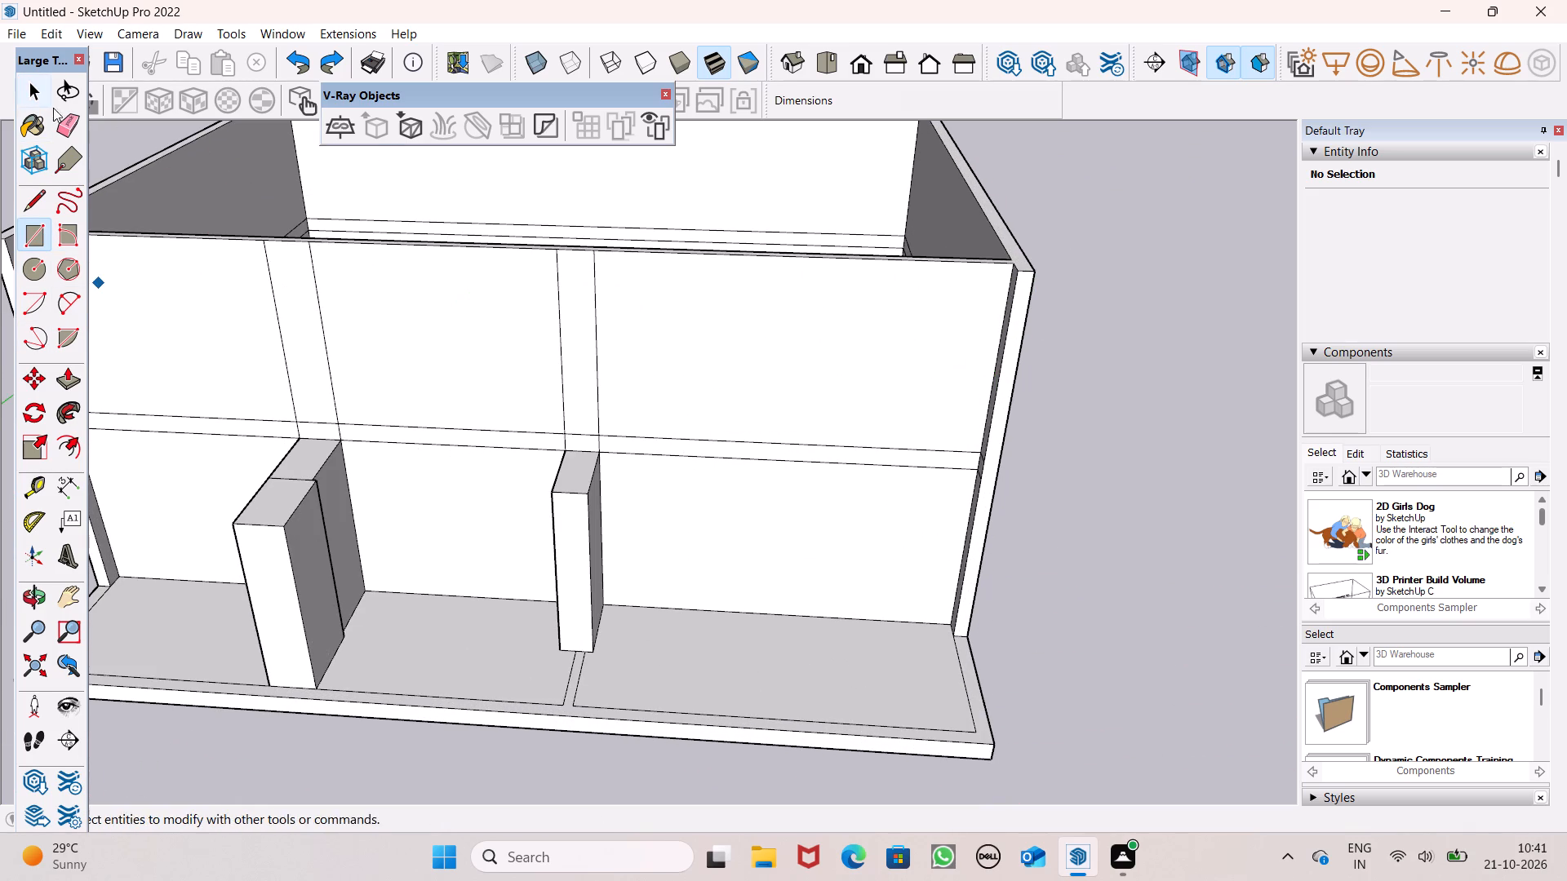
pyautogui.moveTo(69, 117); pyautogui.dragTo(71, 126)
pyautogui.moveTo(720, 437); pyautogui.dragTo(725, 480)
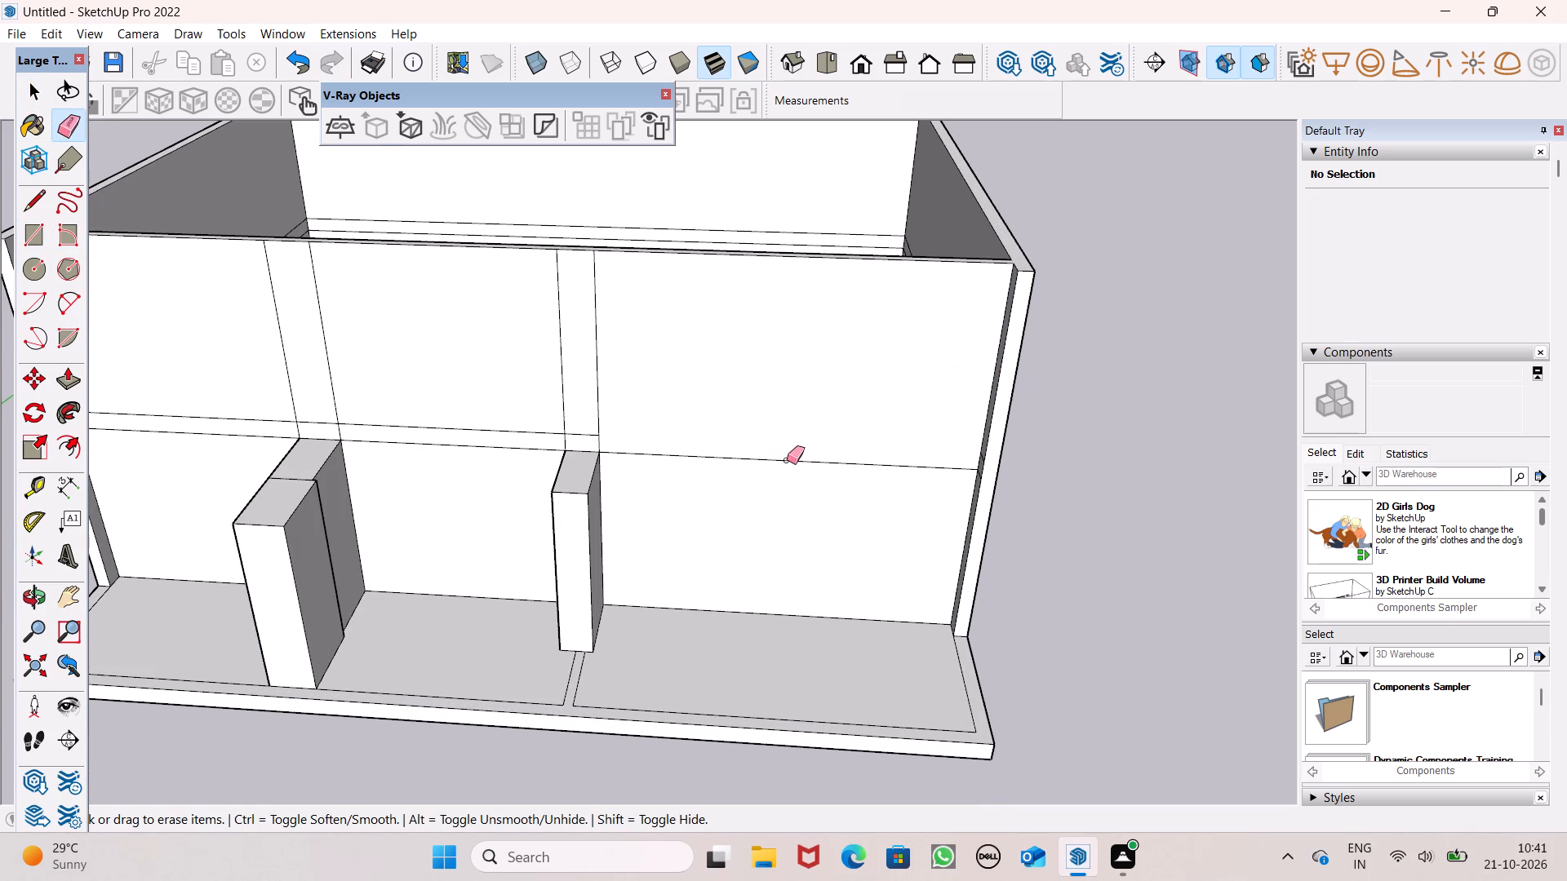
pyautogui.moveTo(787, 460); pyautogui.dragTo(788, 482)
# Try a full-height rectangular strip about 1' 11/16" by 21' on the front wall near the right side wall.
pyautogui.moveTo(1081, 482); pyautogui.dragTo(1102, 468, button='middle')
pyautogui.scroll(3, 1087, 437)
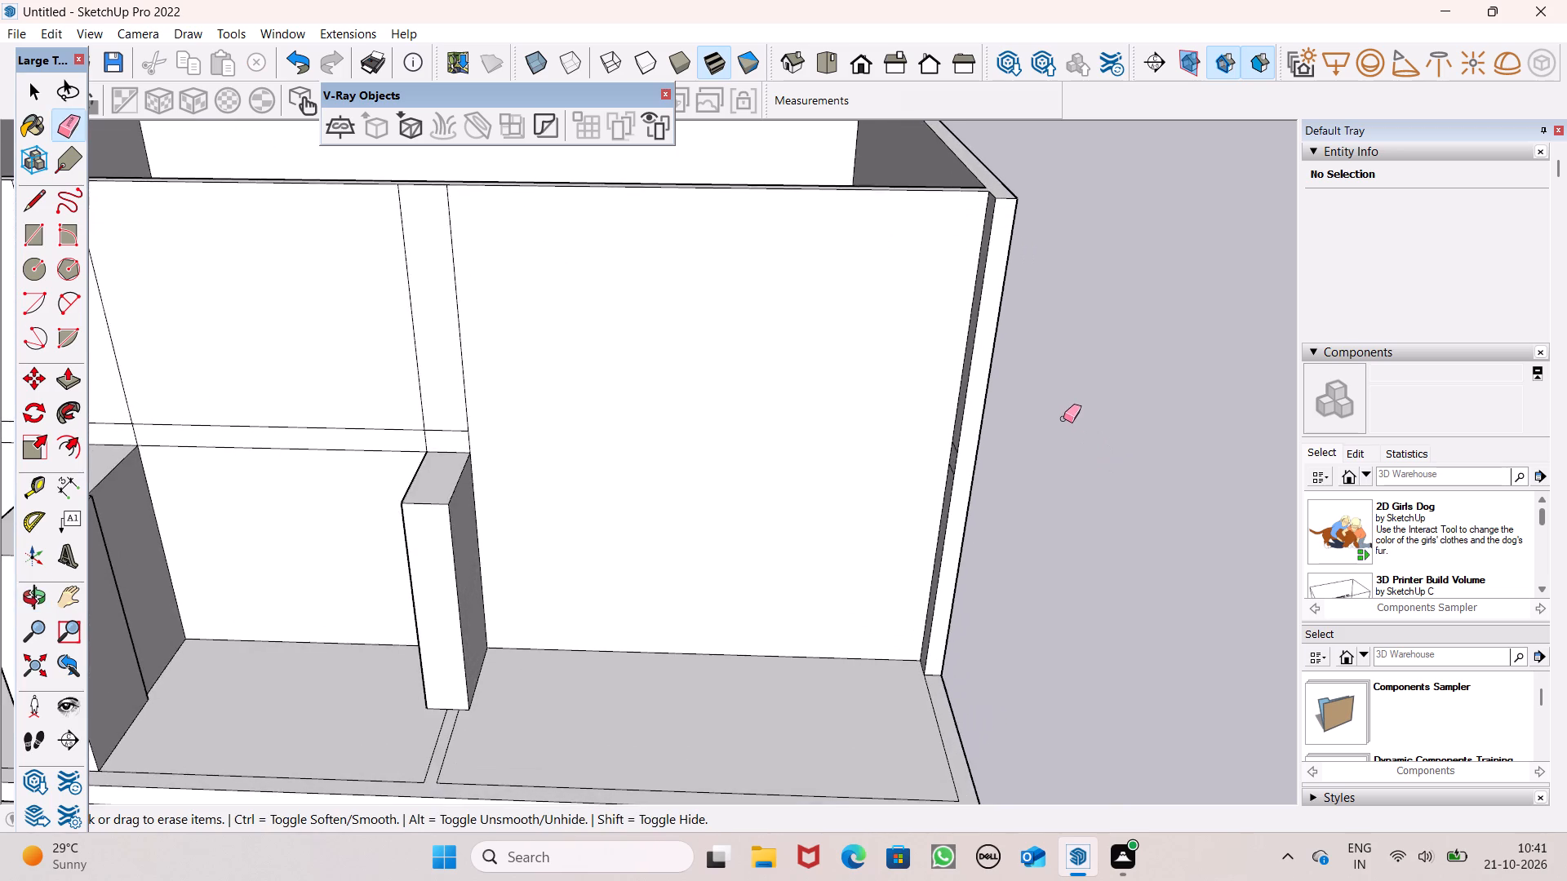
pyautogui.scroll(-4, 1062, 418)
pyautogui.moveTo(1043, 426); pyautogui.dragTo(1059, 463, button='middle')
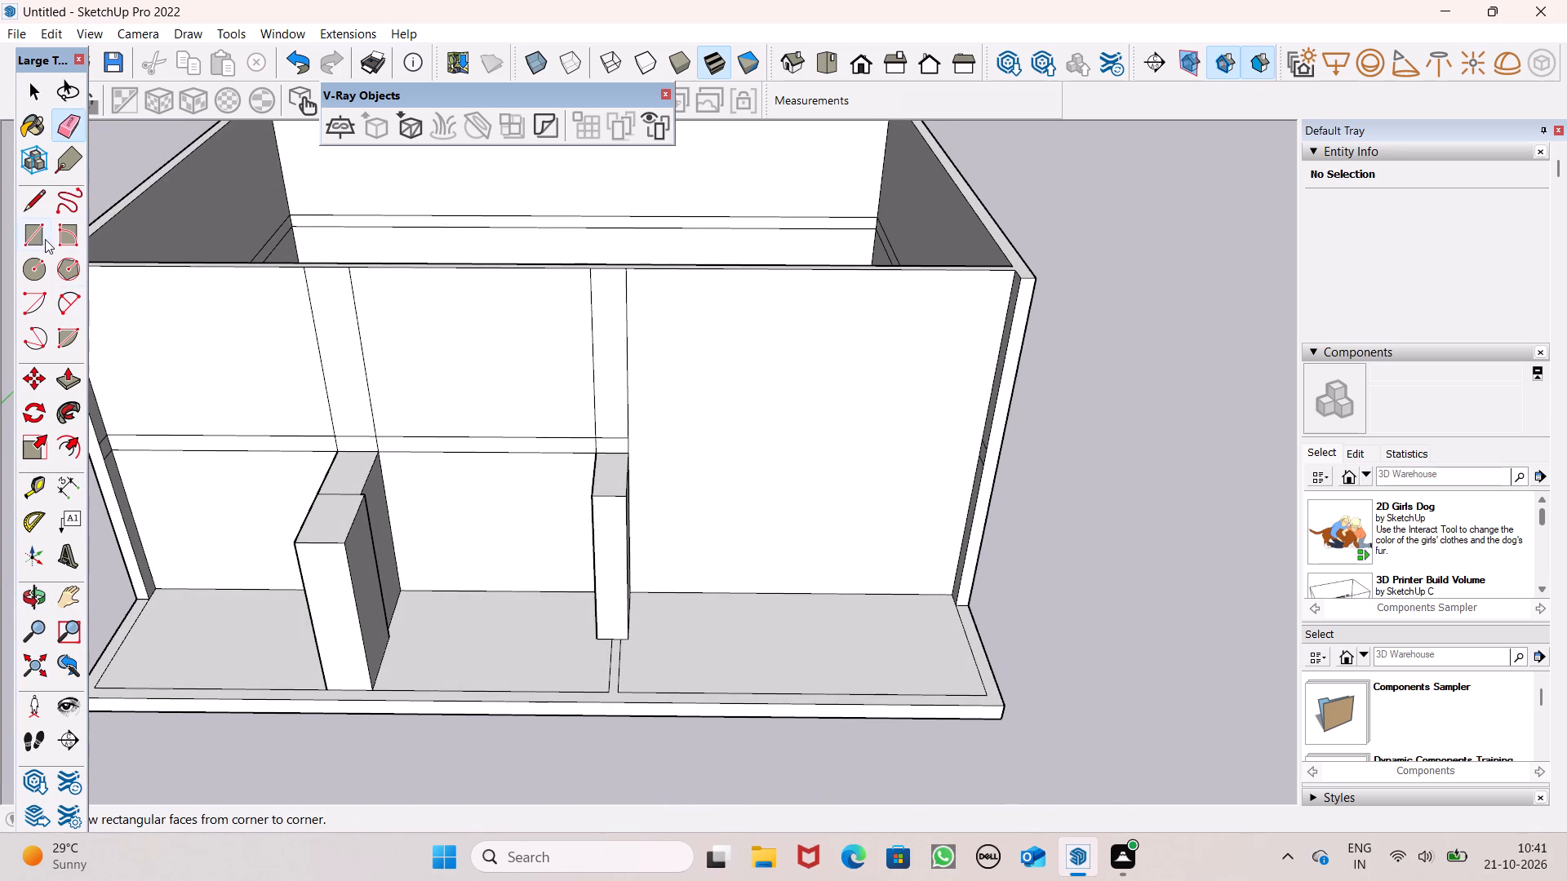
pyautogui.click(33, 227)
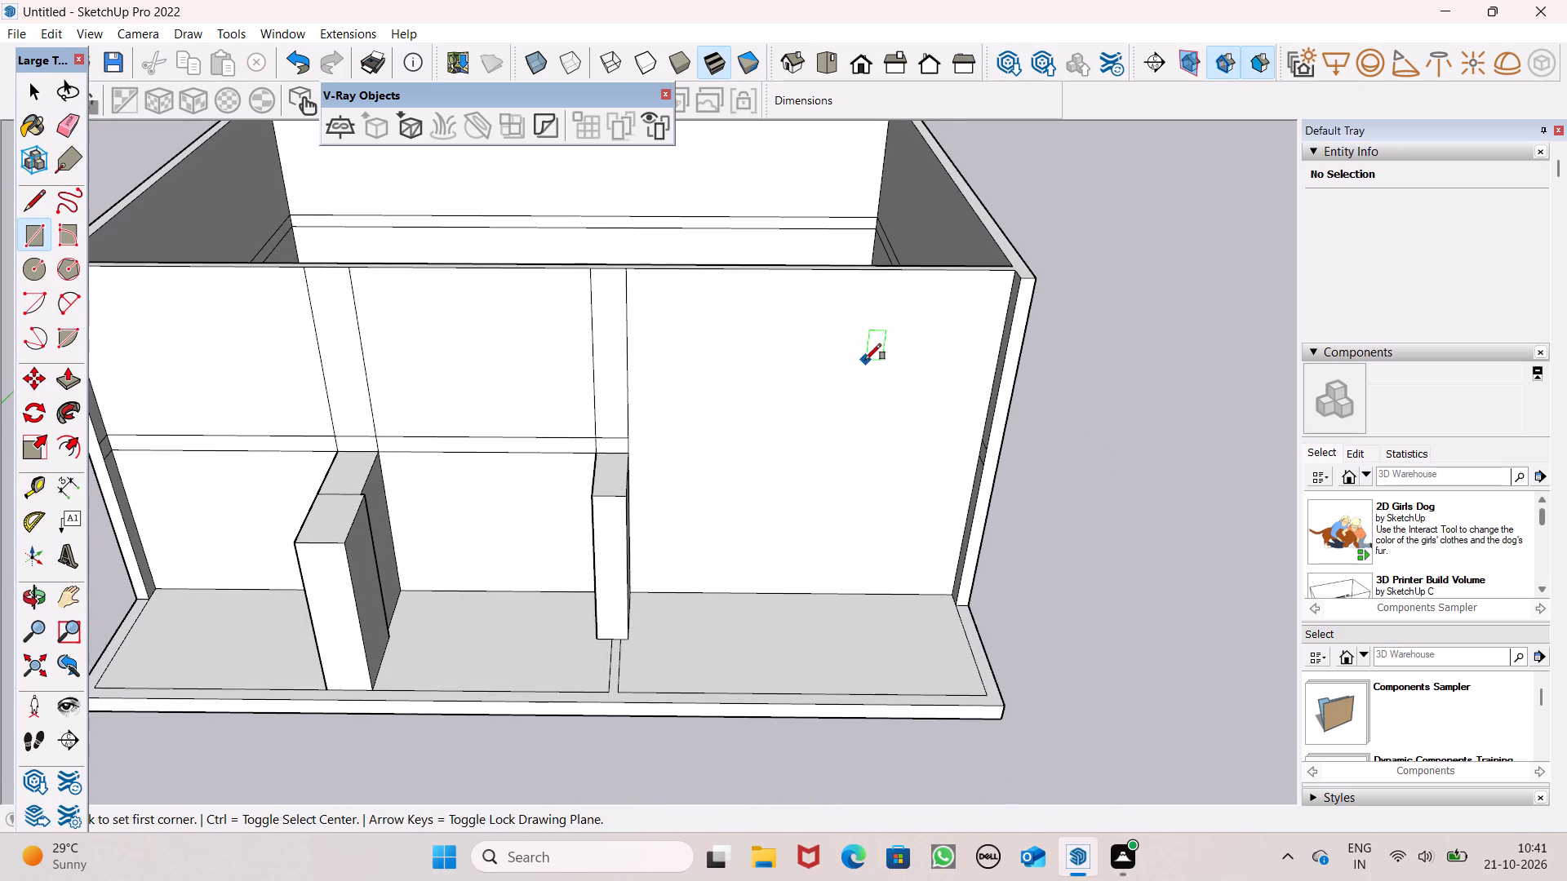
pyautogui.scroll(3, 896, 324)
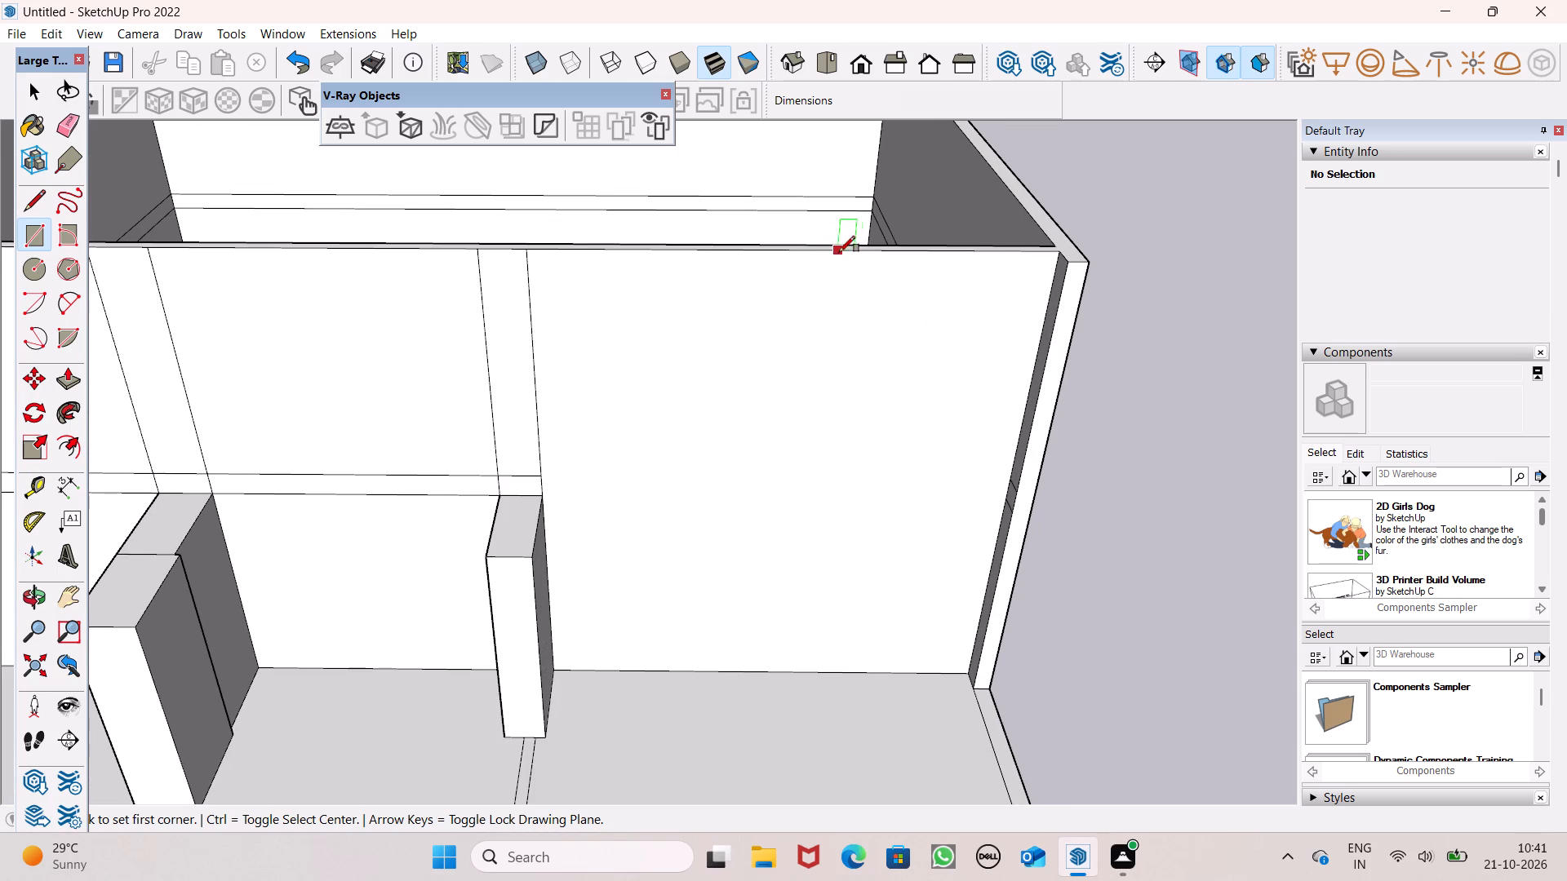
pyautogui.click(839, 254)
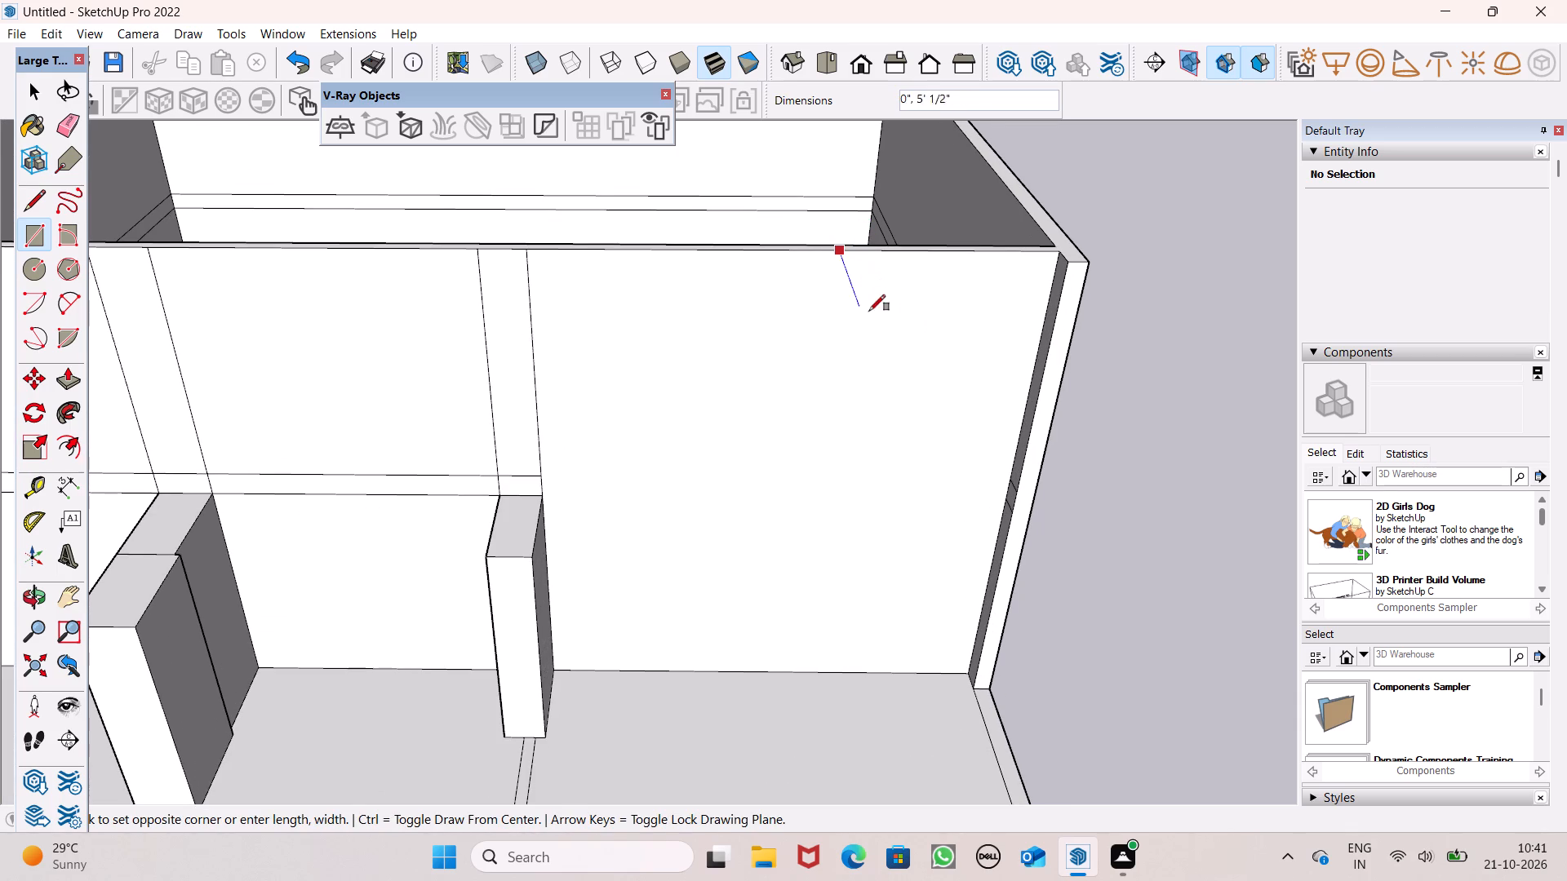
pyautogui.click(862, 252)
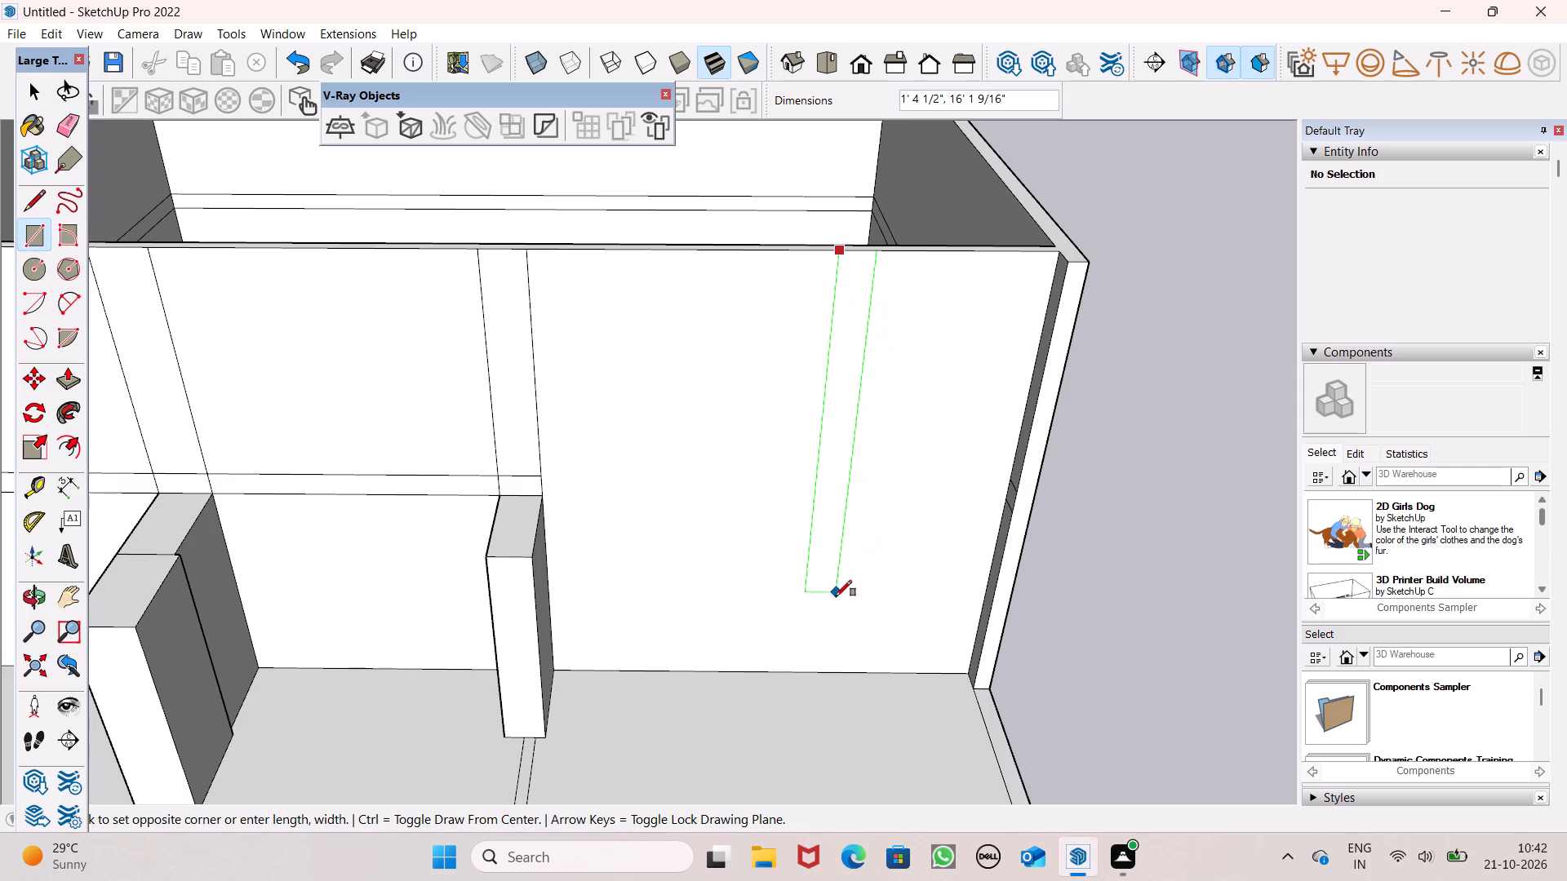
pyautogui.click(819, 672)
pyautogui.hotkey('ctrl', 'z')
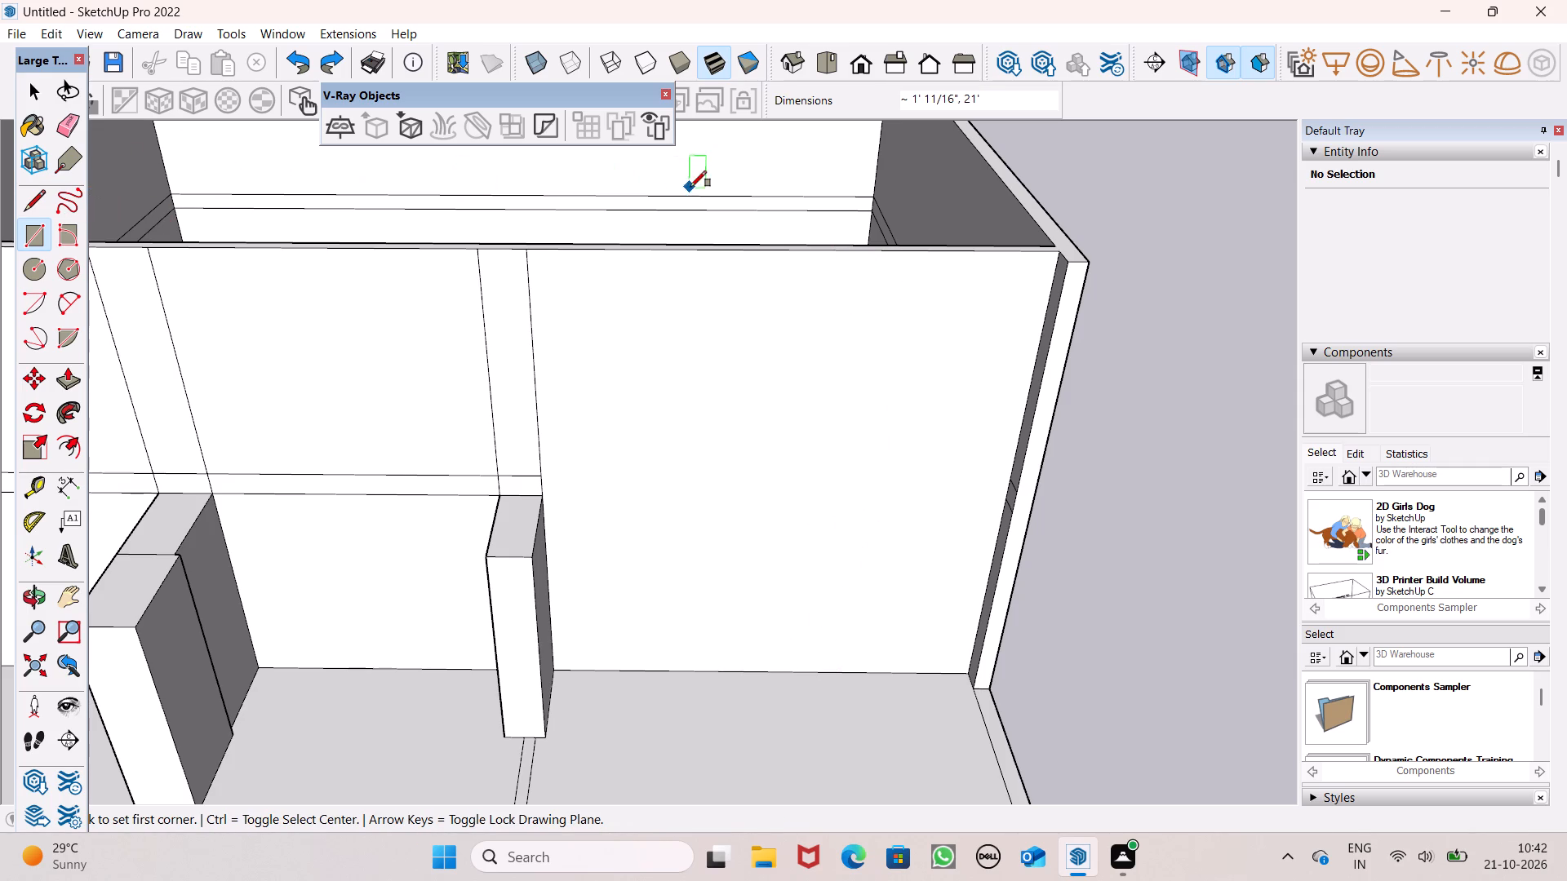
# Draw a vertical rectangular strip about 9 11/16" by 21' on the front wall, from its top edge down to the porch floor.
pyautogui.click(845, 255)
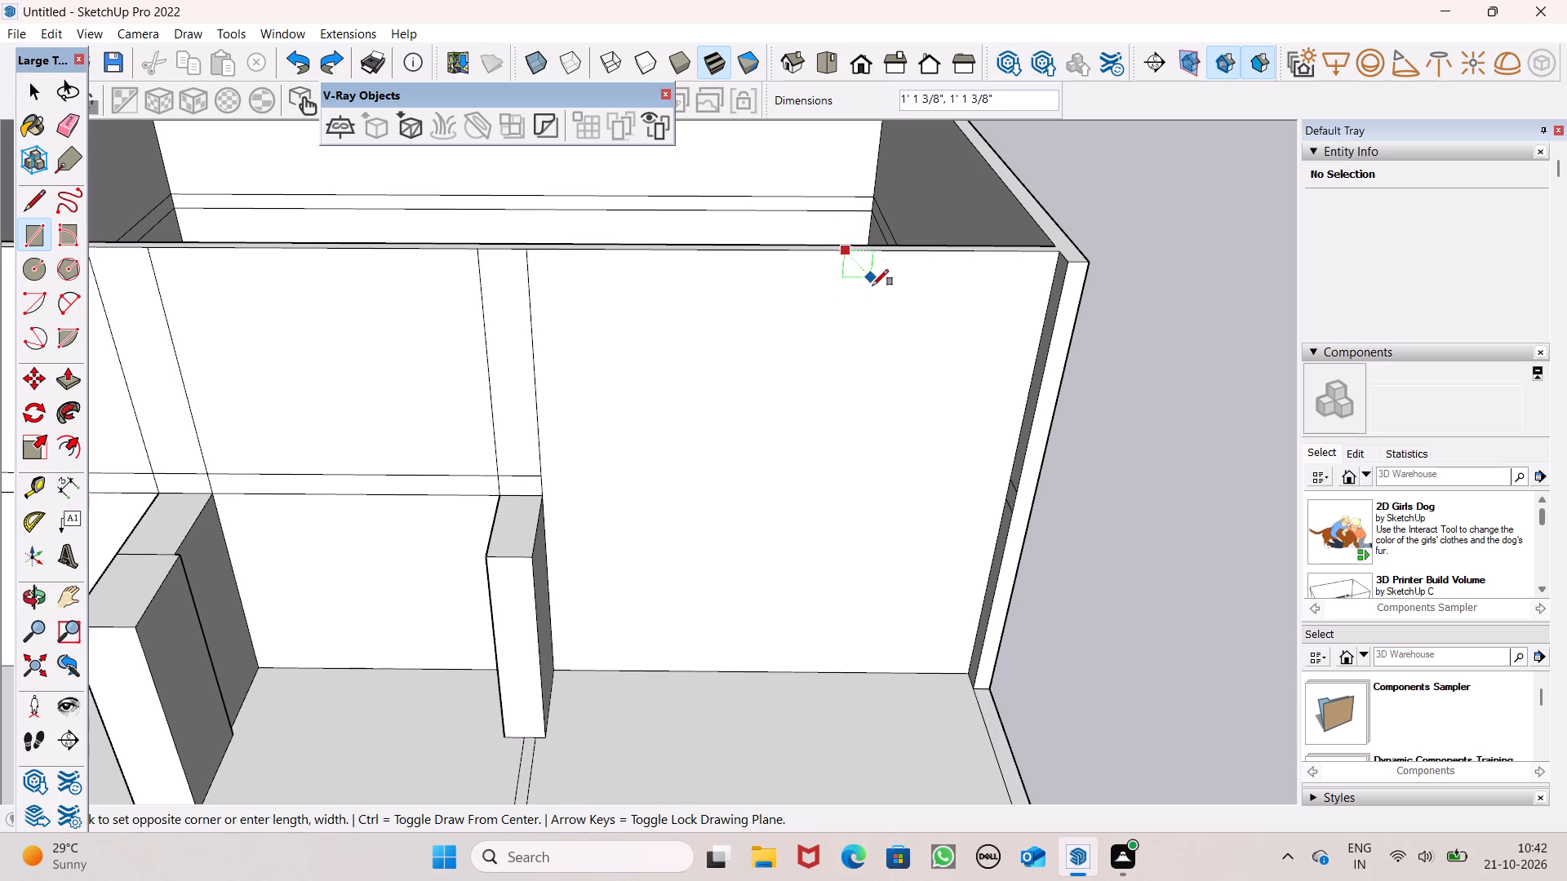
pyautogui.click(819, 675)
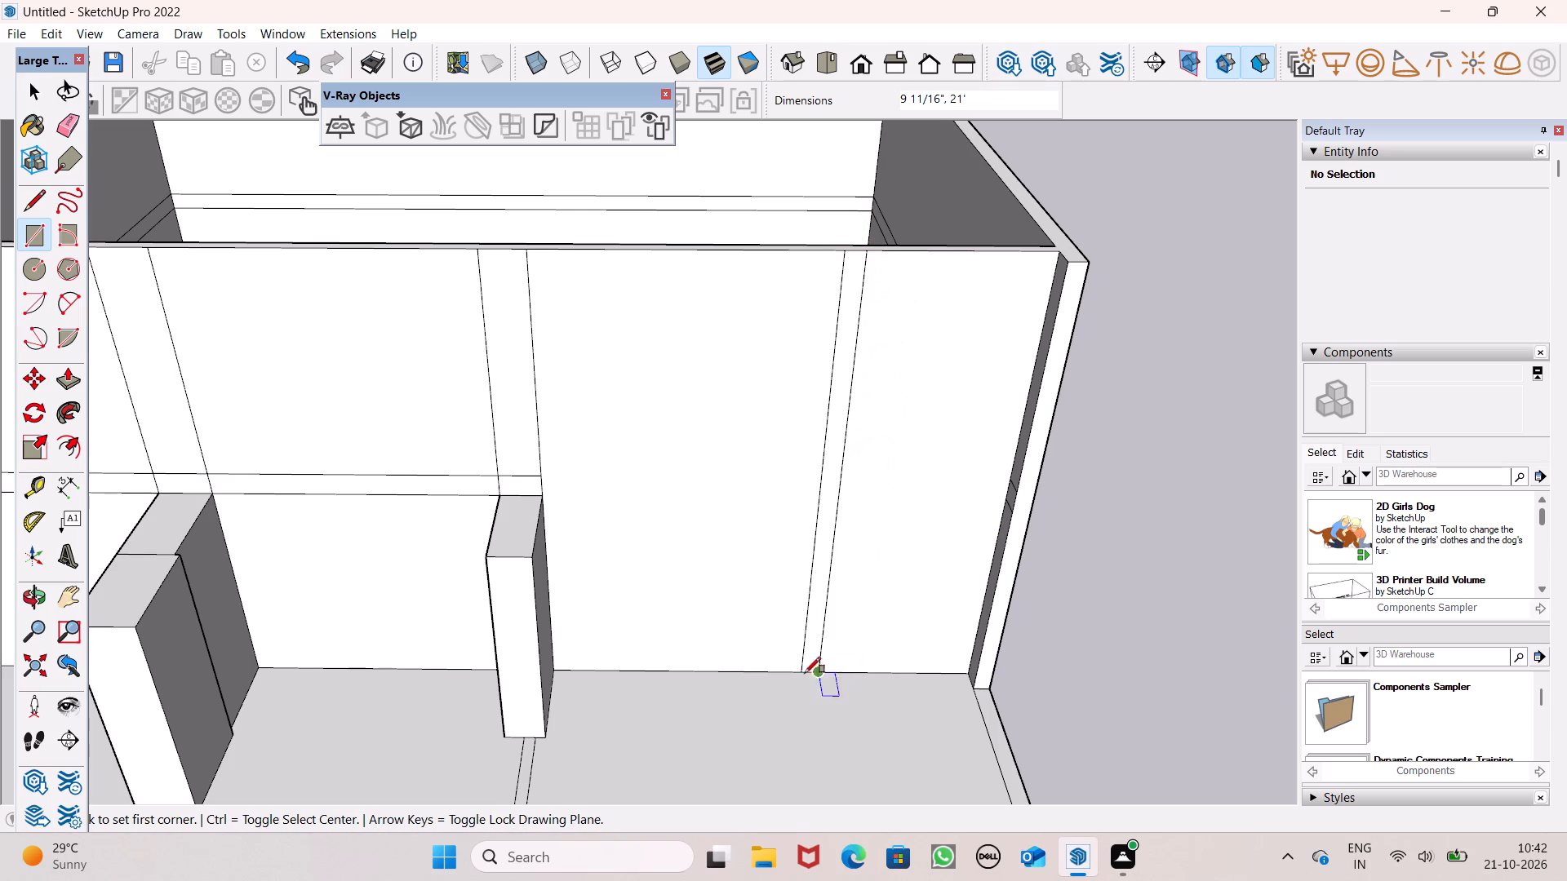
pyautogui.press('space')
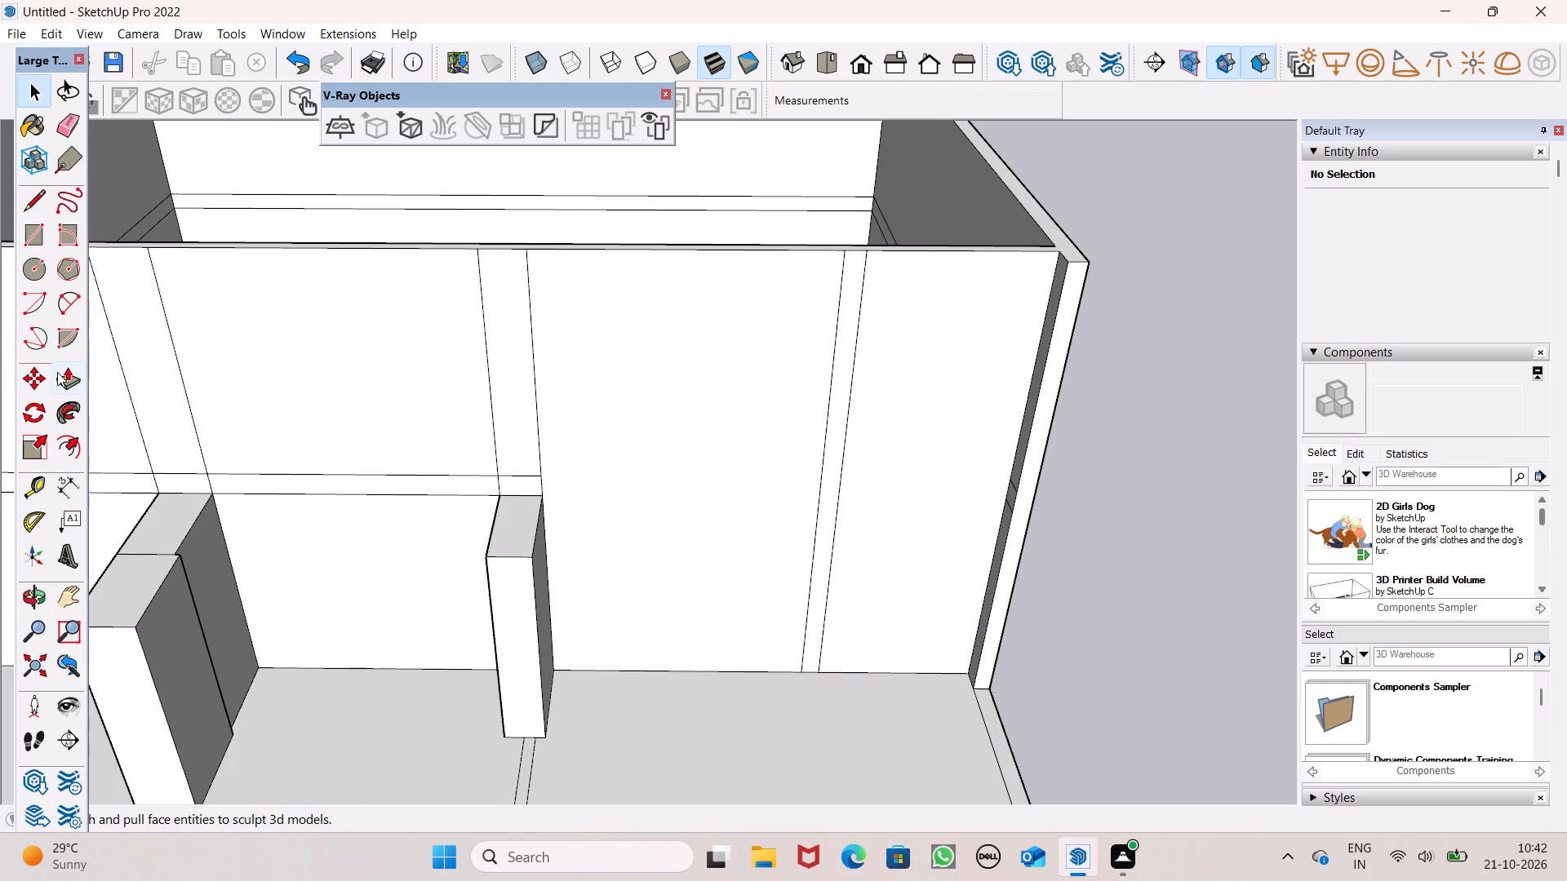
# Push/Pull the new vertical strip forward into a column level with the front of the extended right side wall.
pyautogui.click(58, 372)
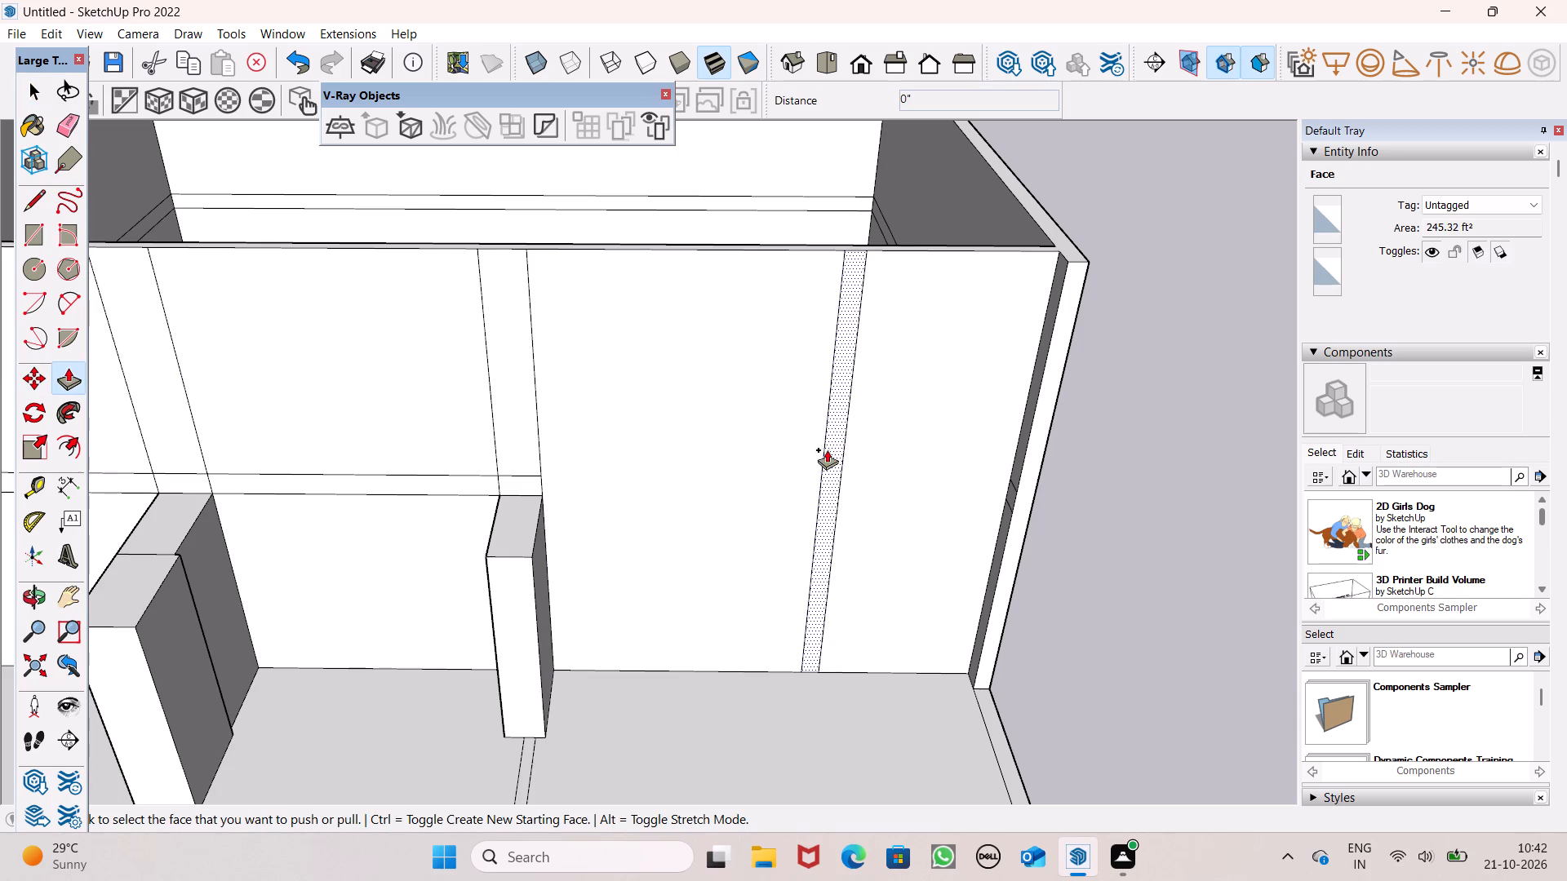
pyautogui.moveTo(837, 445); pyautogui.dragTo(1029, 485)
pyautogui.doubleClick(1029, 485)
pyautogui.hotkey('ctrl', 'z')
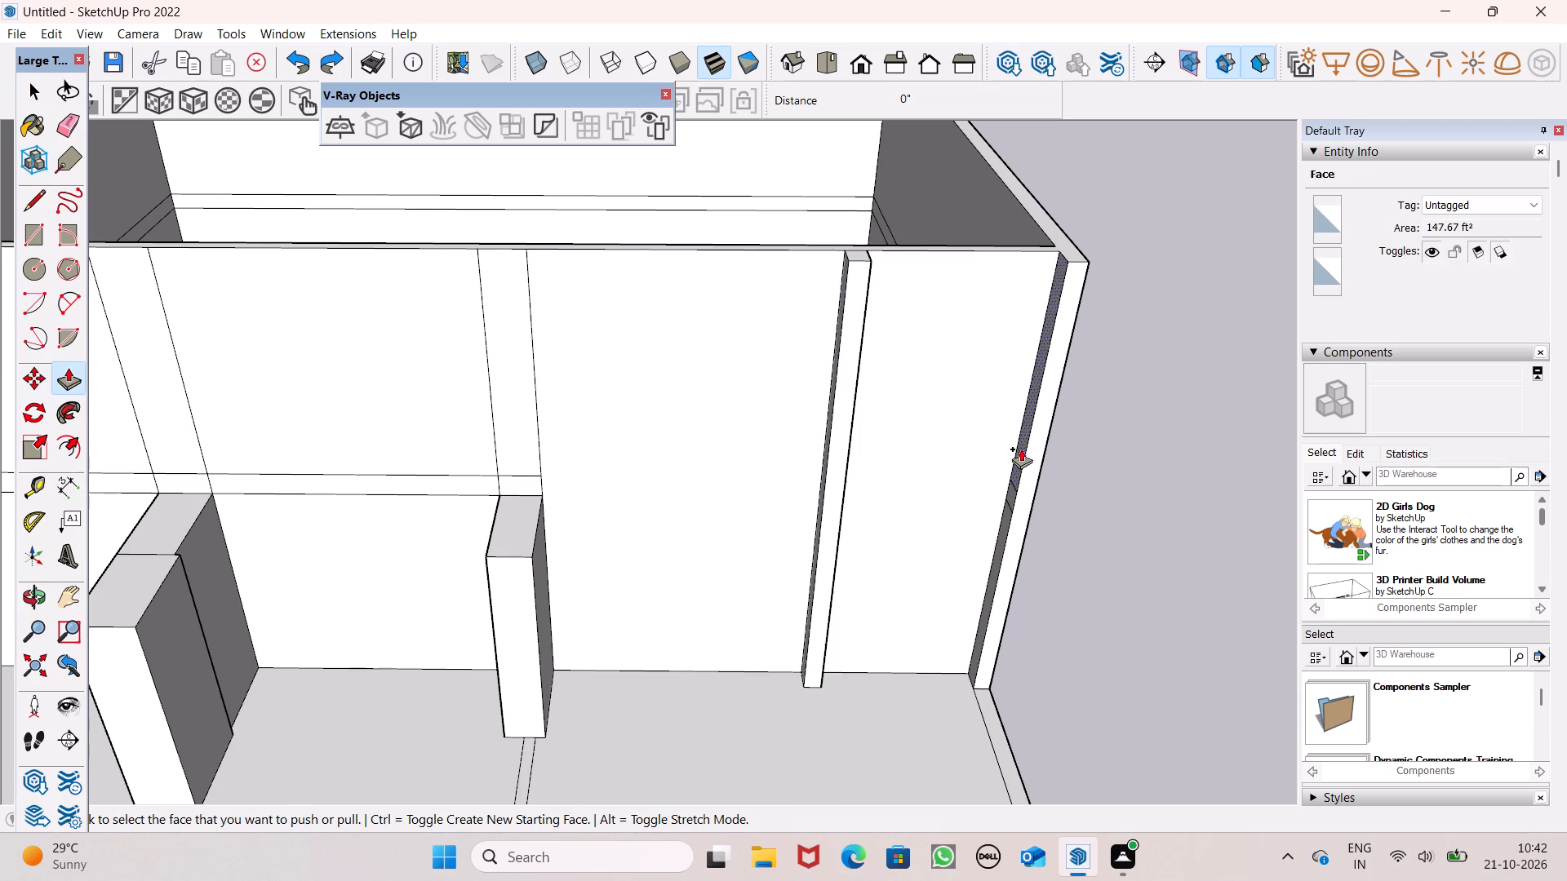
# Raise the new column's top face 1' 11/16" with Push/Pull.
pyautogui.moveTo(1028, 449); pyautogui.dragTo(822, 364, button='middle')
pyautogui.scroll(-5, 822, 362)
pyautogui.moveTo(822, 362); pyautogui.dragTo(879, 534, button='middle')
pyautogui.scroll(5, 789, 363)
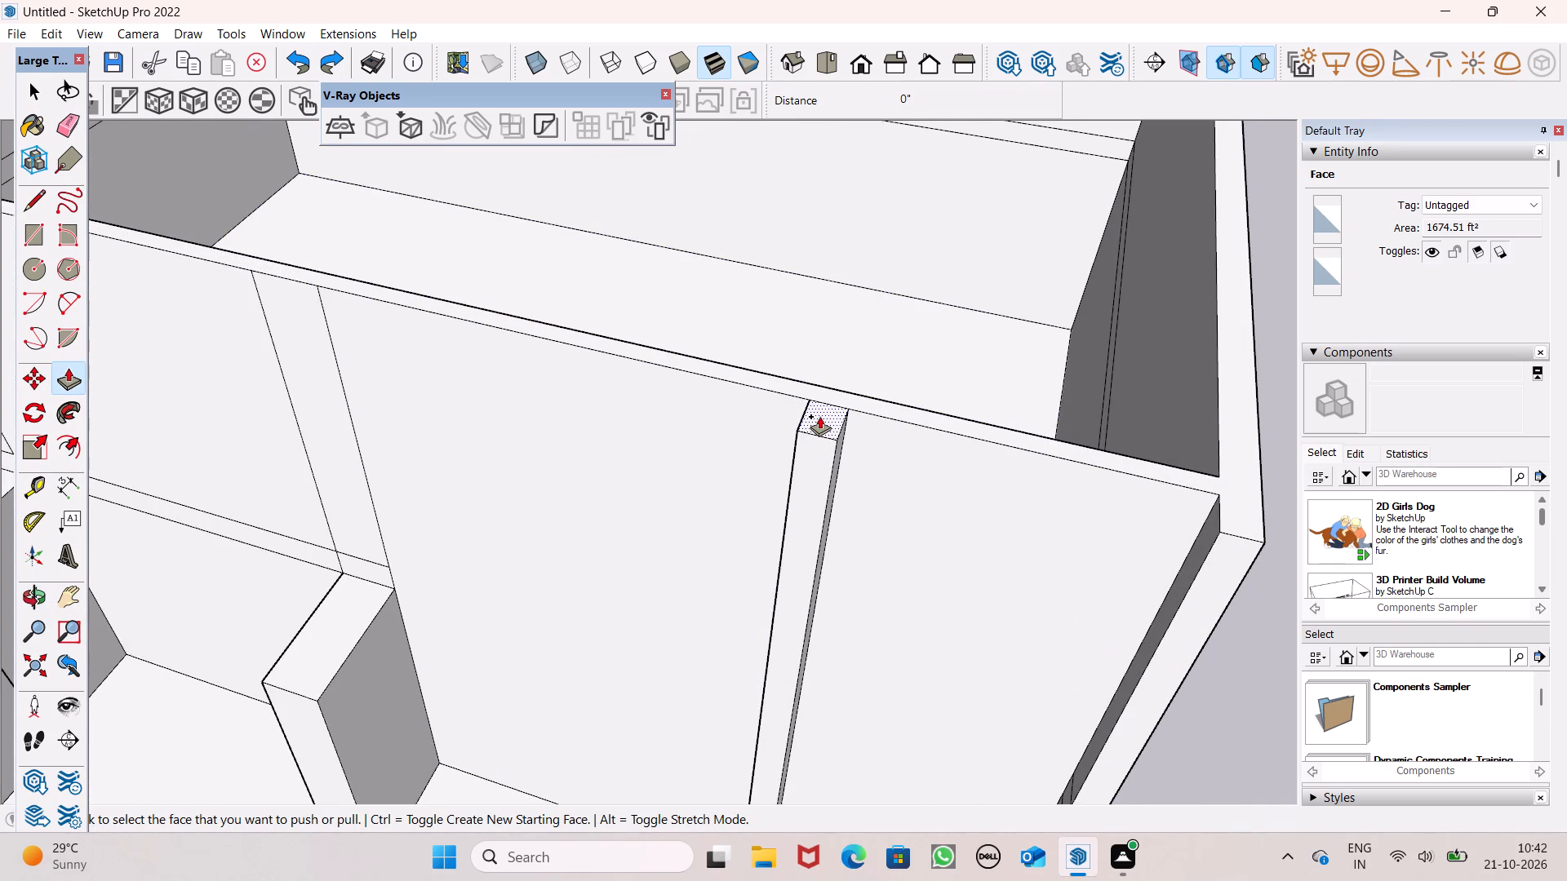
pyautogui.moveTo(819, 416); pyautogui.dragTo(823, 380)
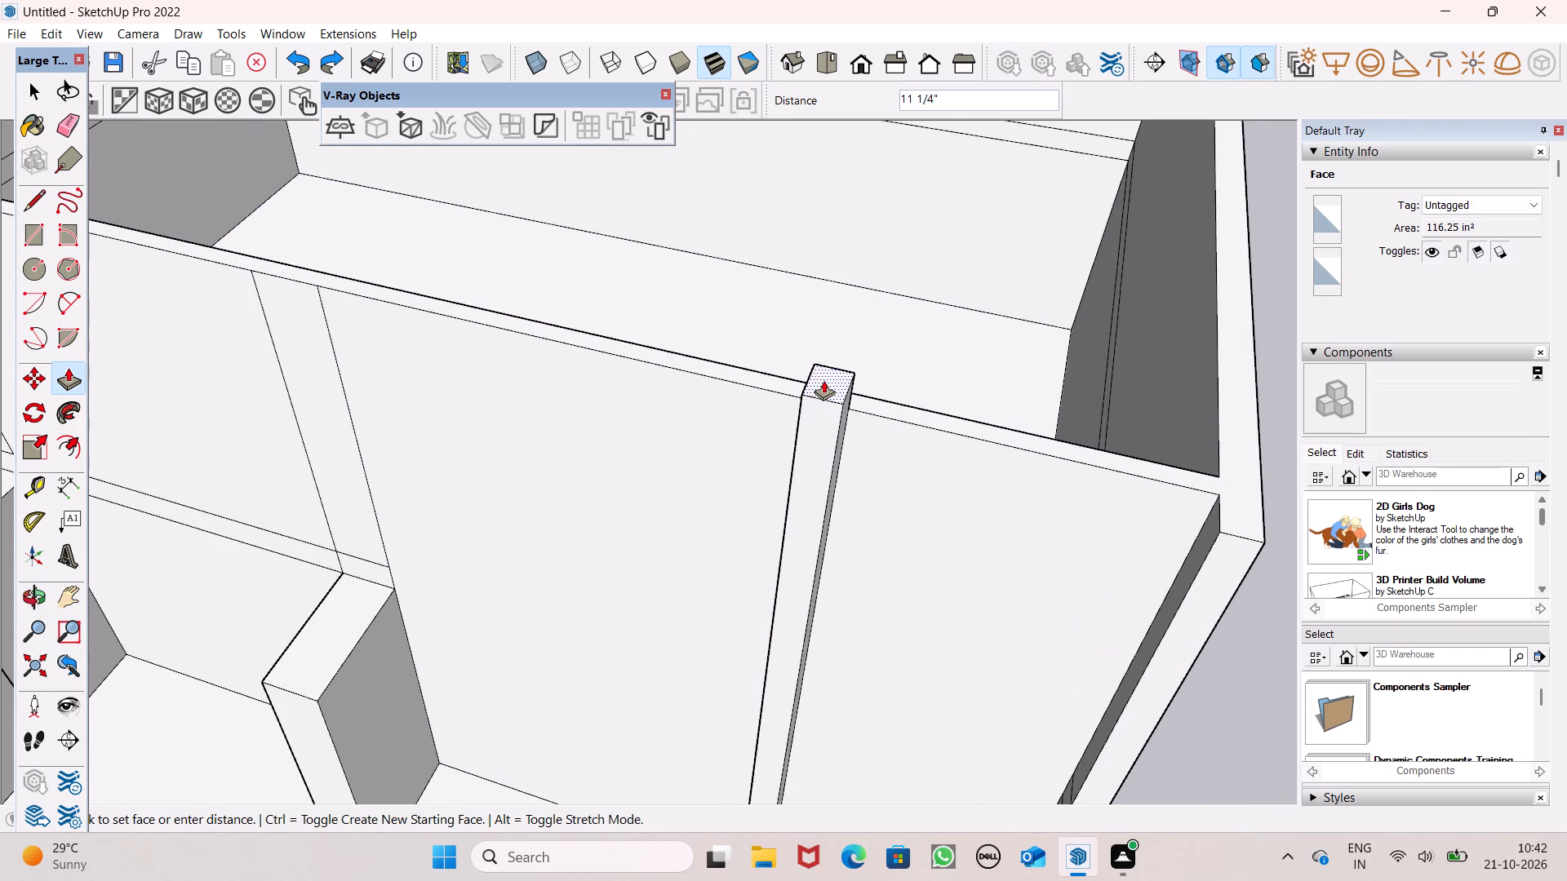
pyautogui.moveTo(823, 380); pyautogui.dragTo(823, 375)
# Draw a line across the column's right side face at wall-top level to separate its raised top part.
pyautogui.moveTo(849, 427); pyautogui.dragTo(668, 271, button='middle')
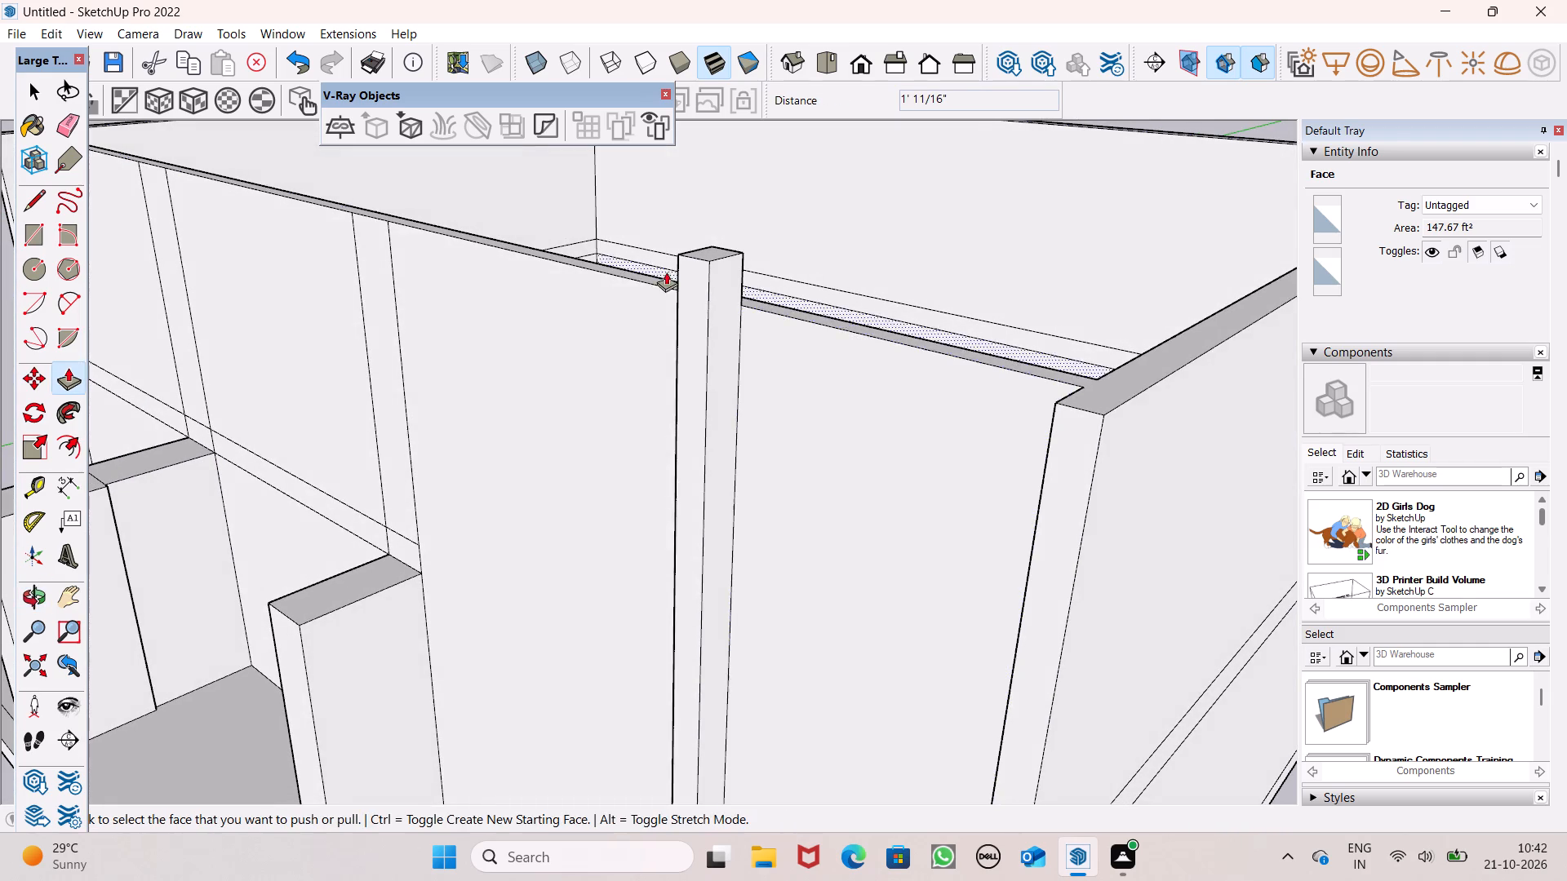
pyautogui.click(27, 196)
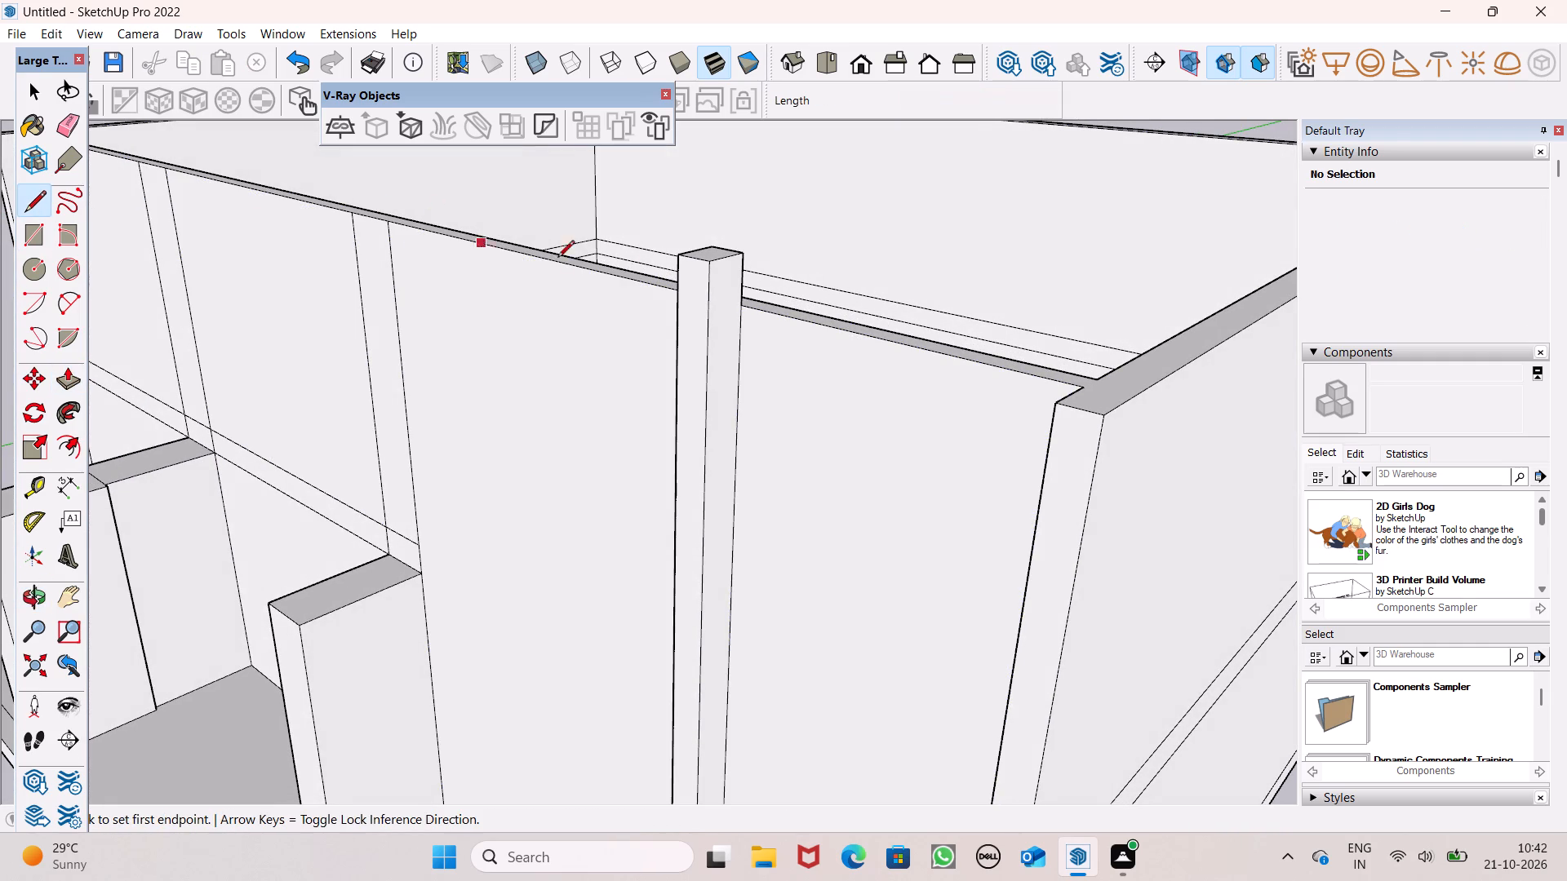
pyautogui.moveTo(638, 276); pyautogui.dragTo(551, 347, button='middle')
pyautogui.scroll(5, 610, 365)
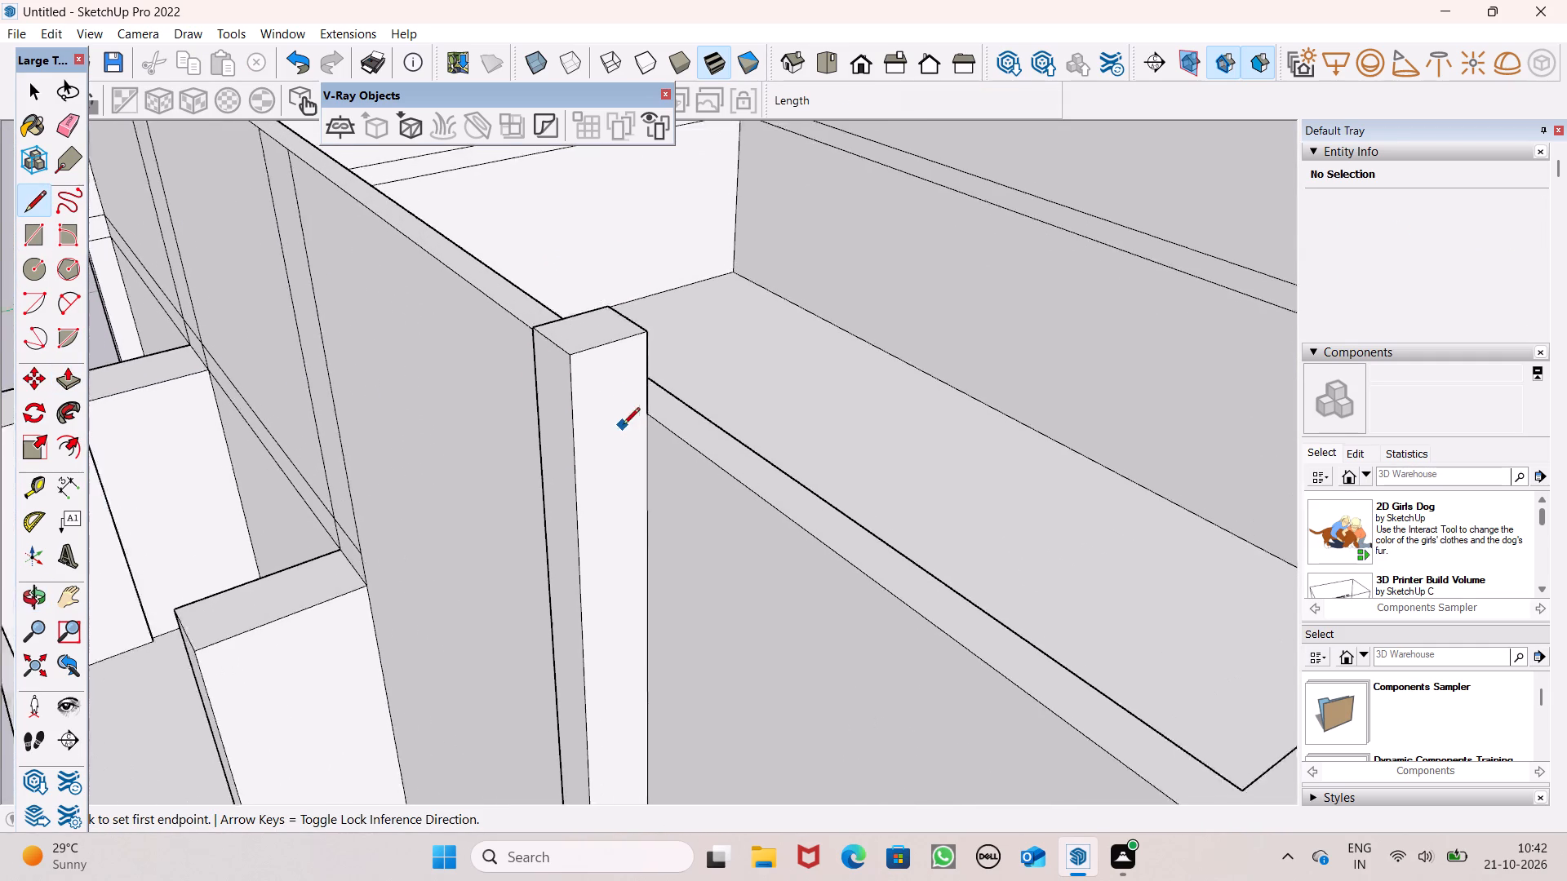
pyautogui.scroll(3, 623, 426)
pyautogui.click(662, 406)
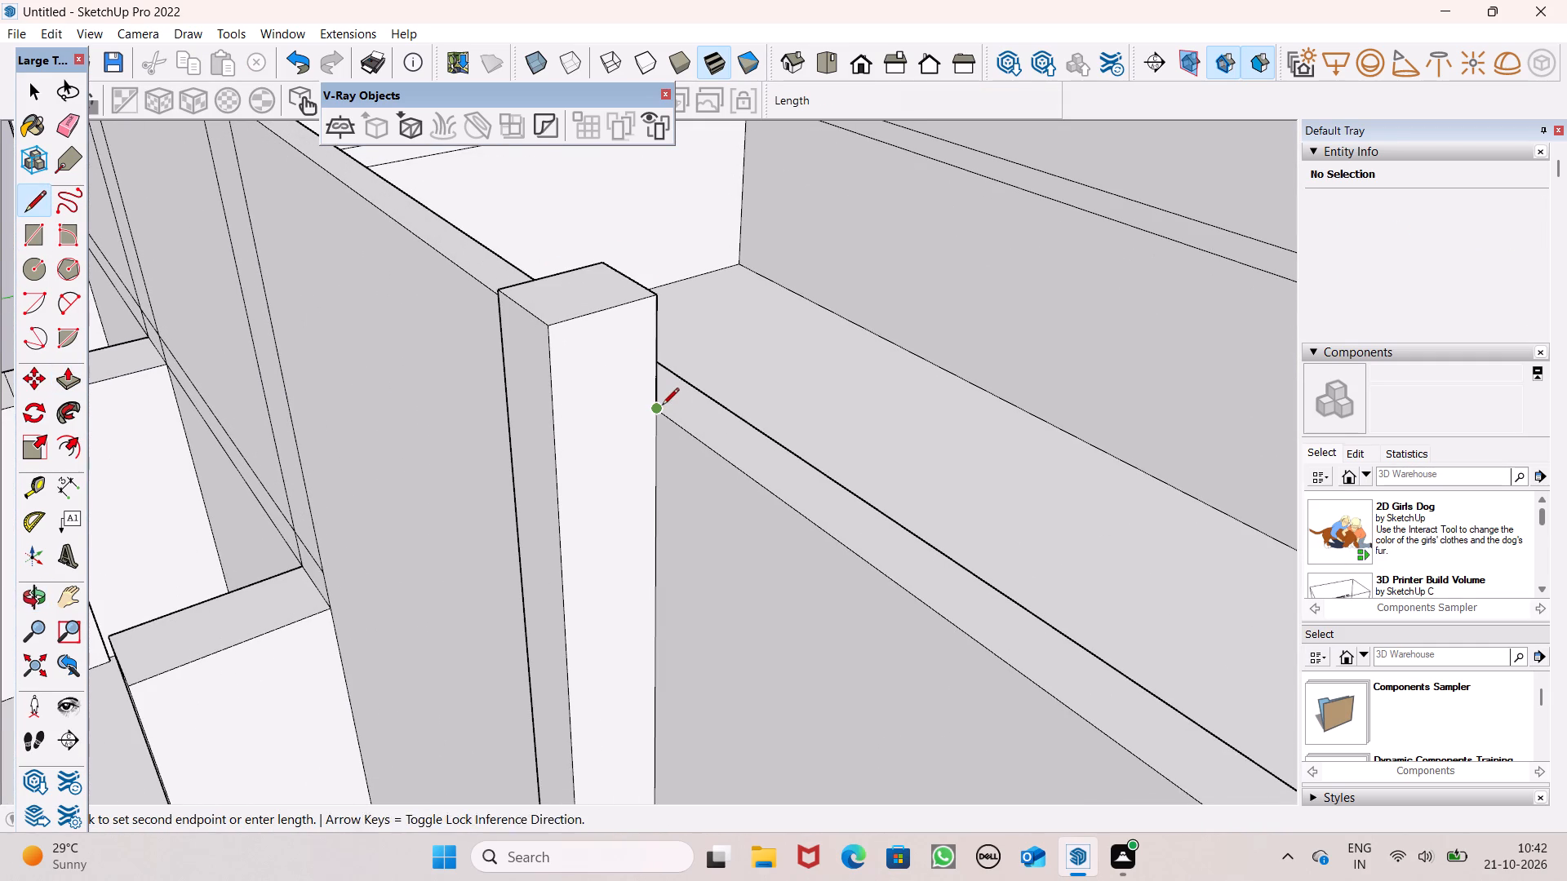
pyautogui.click(556, 440)
# Push/Pull the raised top part's right face 7' 9 1/4" sideways as a beam to the right side wall's outer face.
pyautogui.scroll(-6, 919, 304)
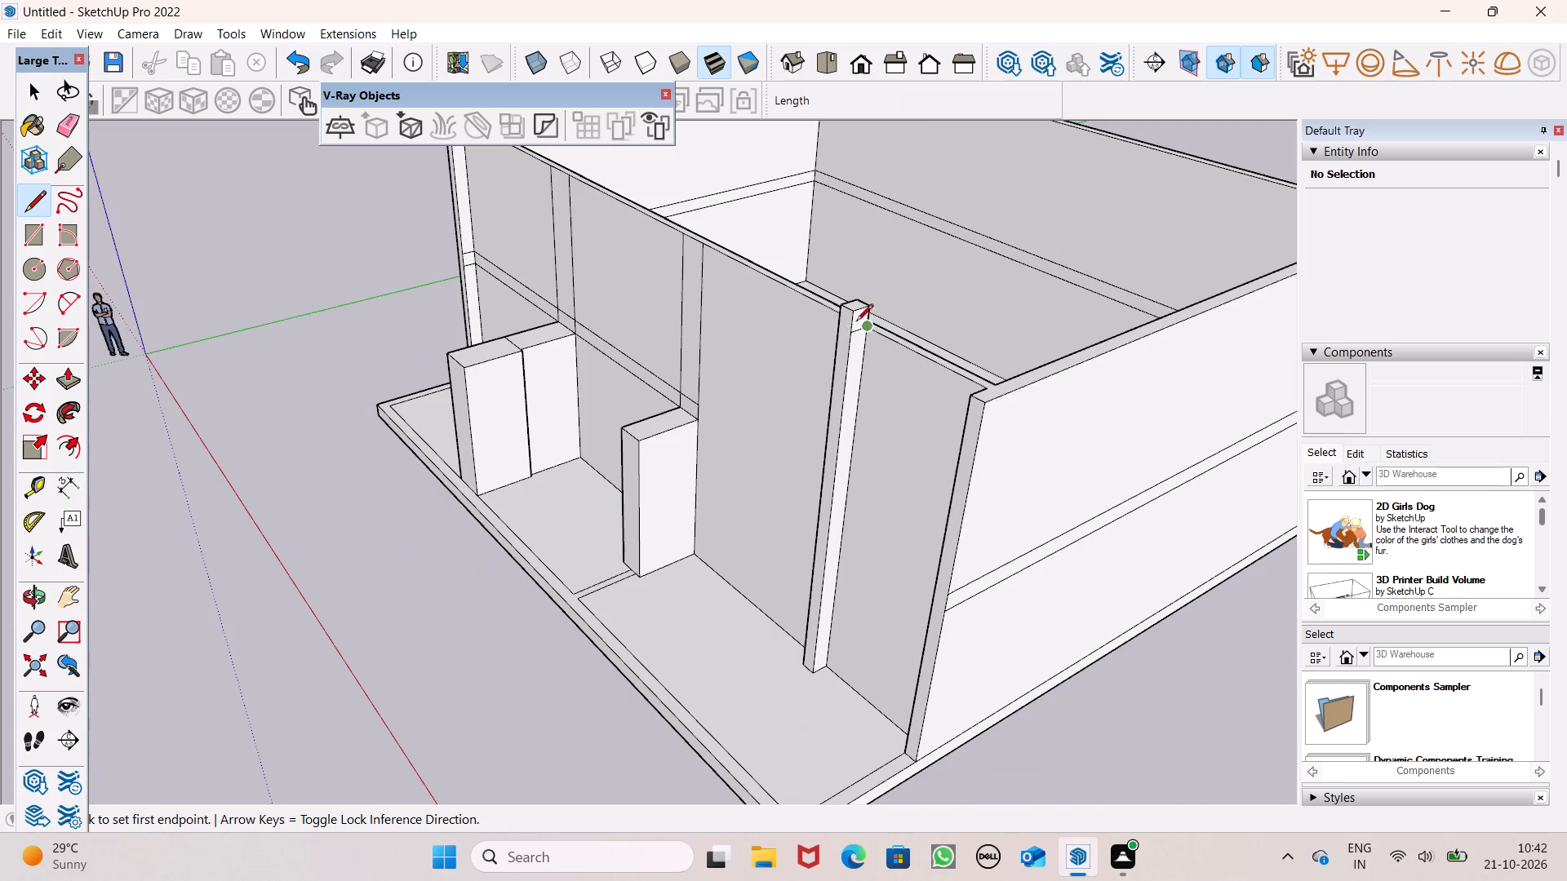
pyautogui.click(56, 370)
pyautogui.scroll(5, 883, 370)
pyautogui.moveTo(837, 289); pyautogui.dragTo(1054, 349)
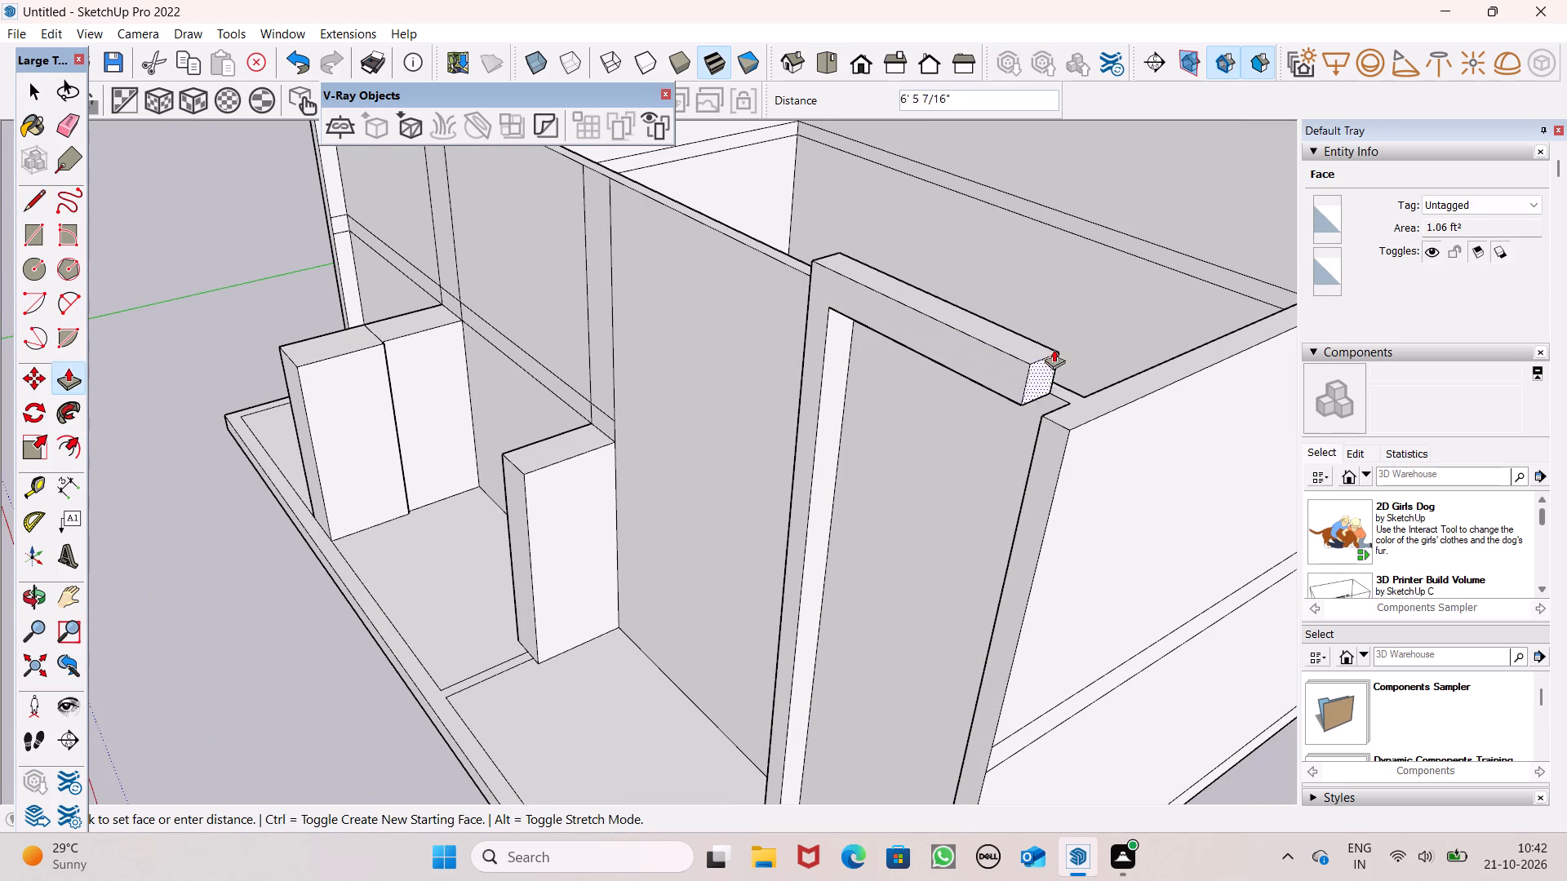
pyautogui.moveTo(1054, 349); pyautogui.dragTo(1103, 370)
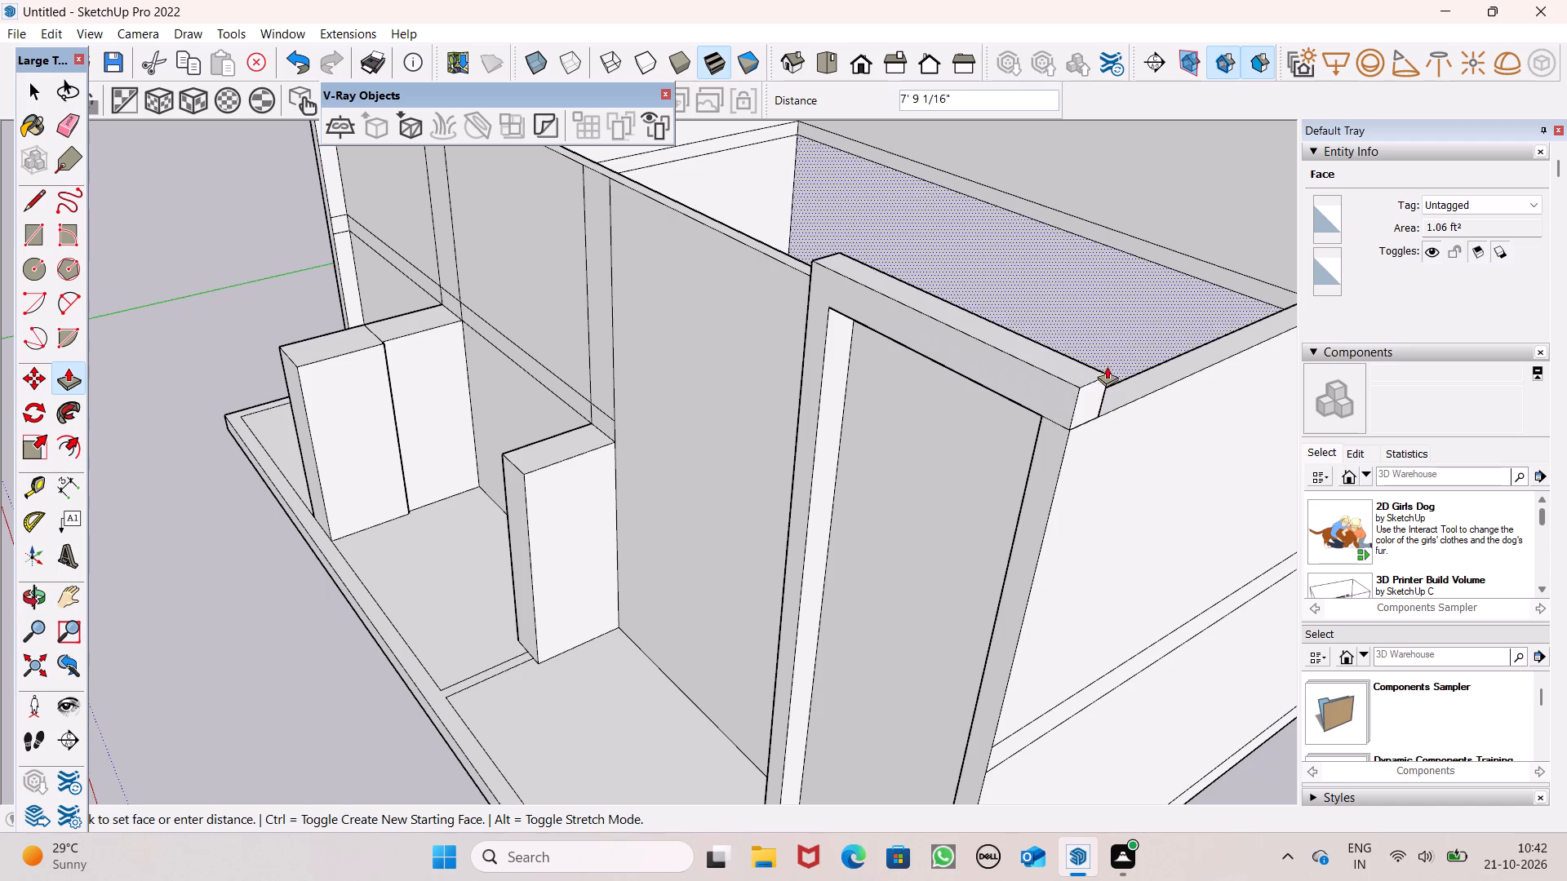
# Examine the joint between the beam's outer end and the right side wall up close, dismissing the chat notification.
pyautogui.moveTo(1069, 392); pyautogui.dragTo(1179, 265, button='middle')
pyautogui.moveTo(1065, 361); pyautogui.dragTo(1156, 285, button='middle')
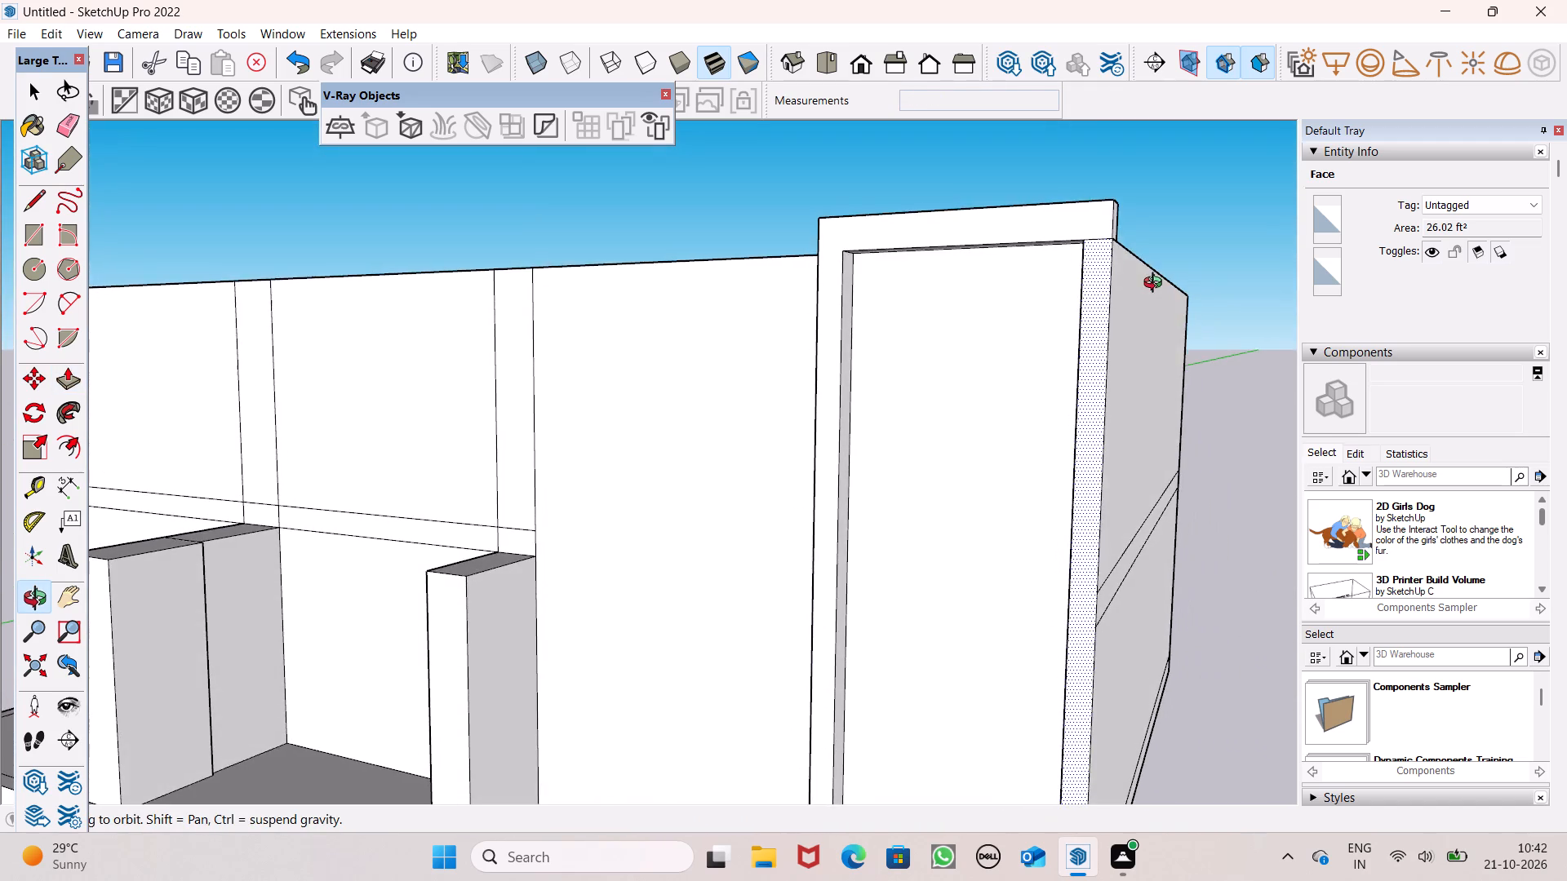
pyautogui.moveTo(1156, 285); pyautogui.dragTo(872, 375, button='middle')
pyautogui.scroll(1, 1195, 317)
pyautogui.scroll(8, 855, 358)
pyautogui.scroll(7, 730, 320)
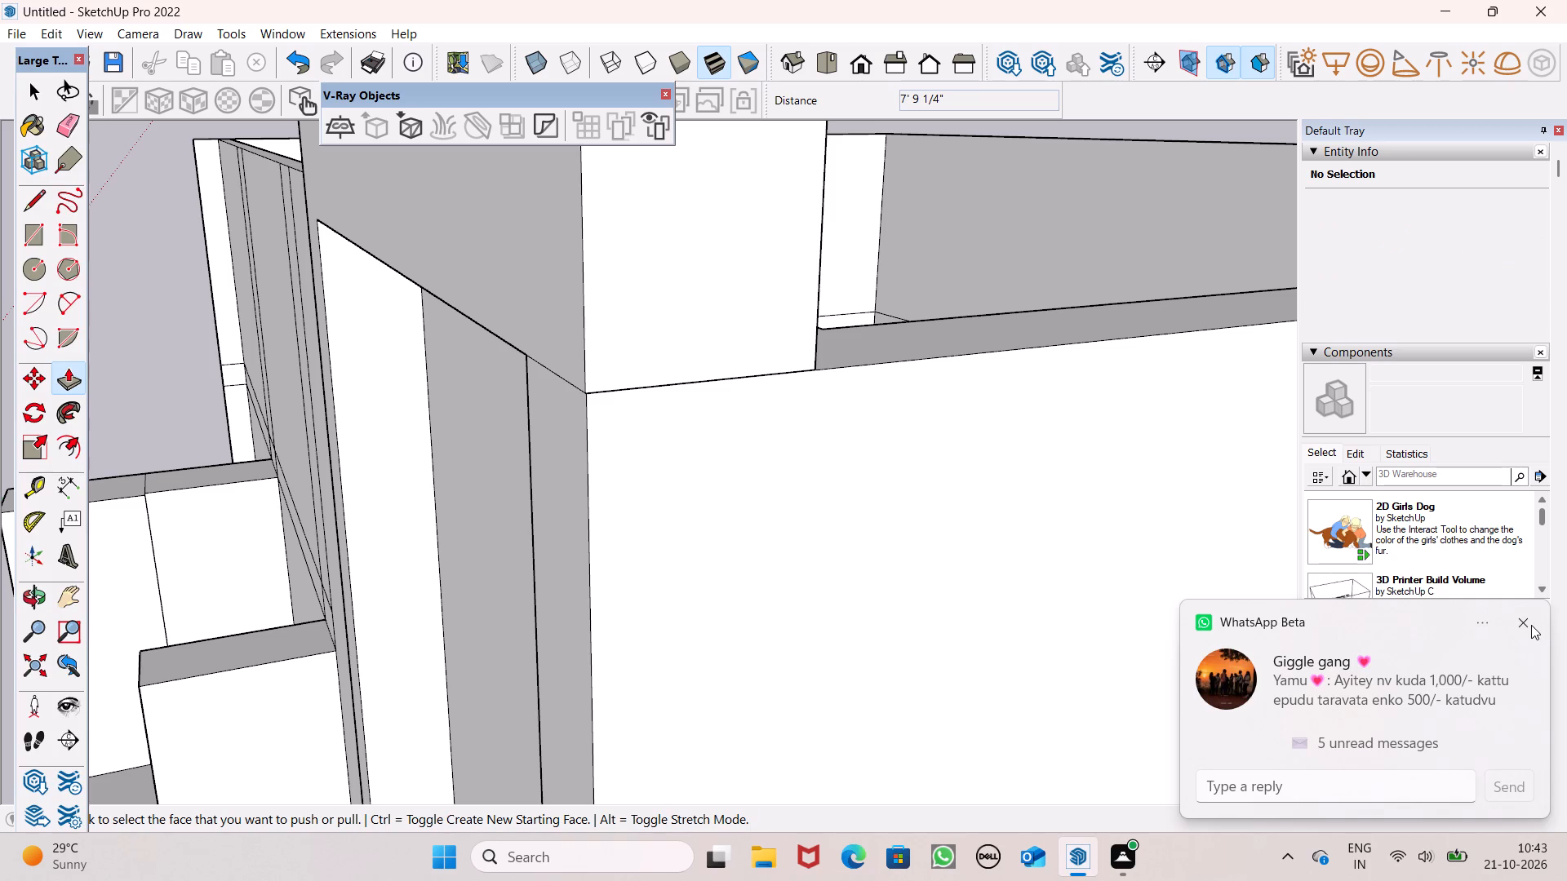
pyautogui.moveTo(1531, 625); pyautogui.dragTo(1525, 618)
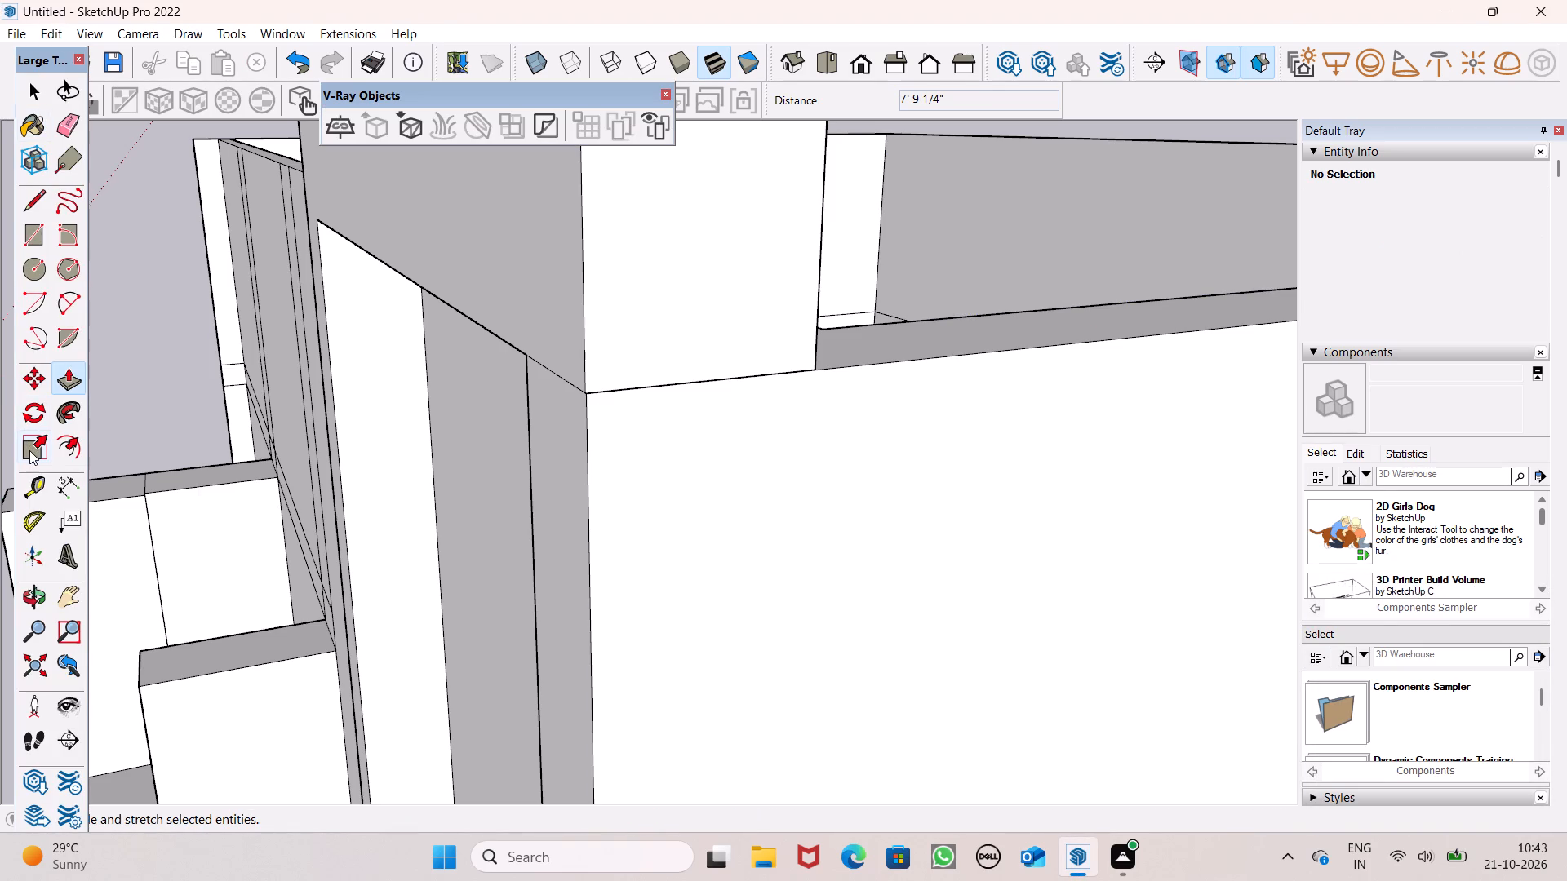
# Examine the column-and-beam frame at the front's right end from several angles, including its upper outer corner.
pyautogui.scroll(-1, 31, 454)
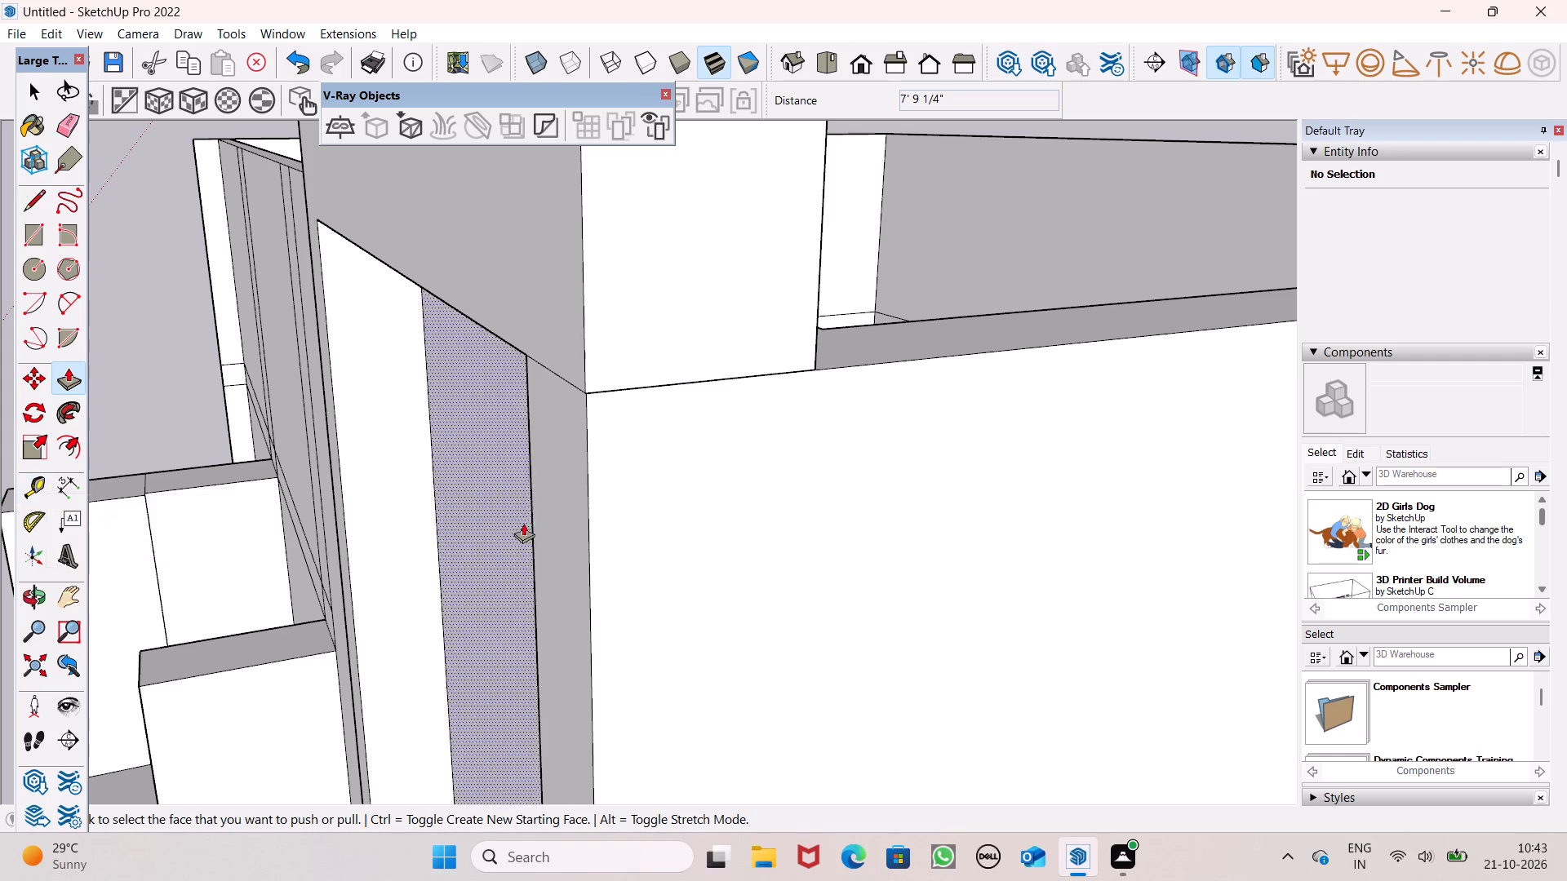
pyautogui.scroll(-6, 583, 507)
pyautogui.scroll(-7, 911, 285)
pyautogui.moveTo(1050, 401); pyautogui.dragTo(1179, 397, button='middle')
pyautogui.scroll(2, 921, 242)
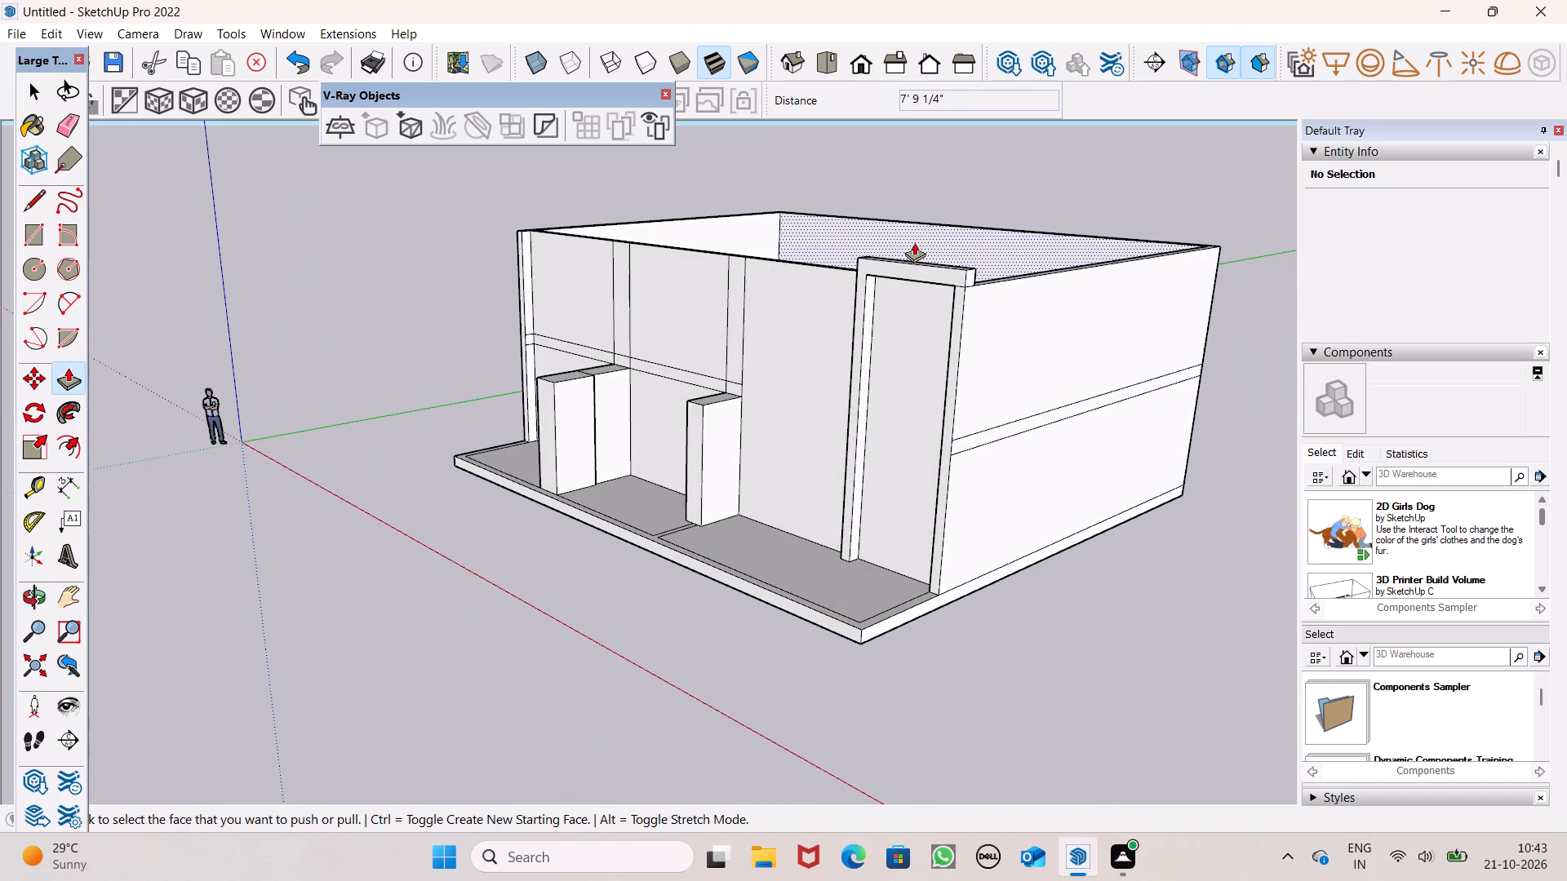
pyautogui.scroll(3, 914, 242)
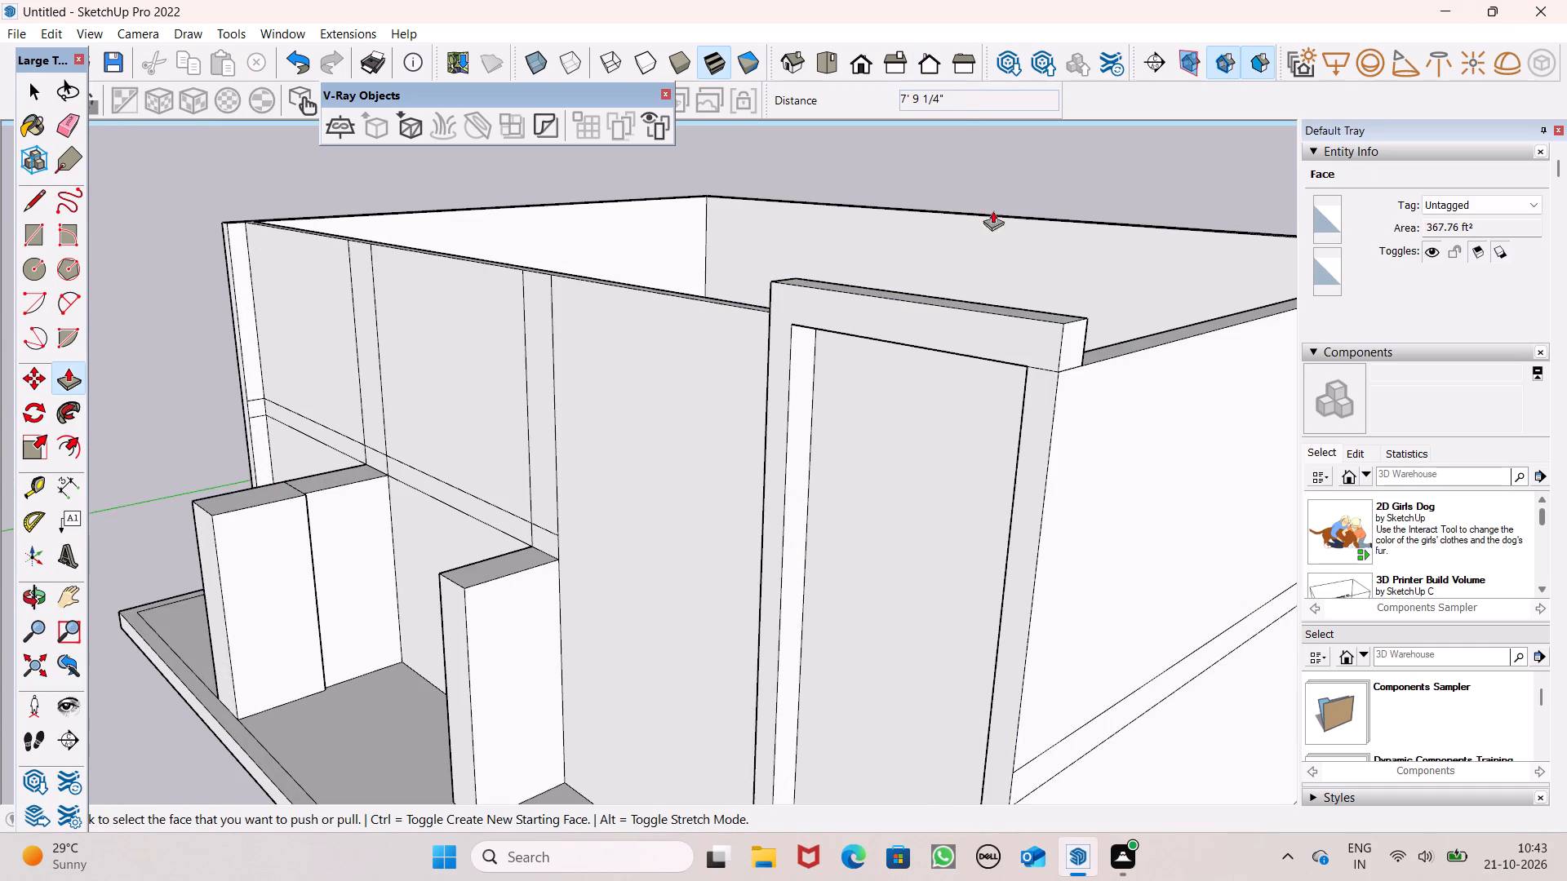
pyautogui.moveTo(1019, 232); pyautogui.dragTo(1200, 171, button='middle')
pyautogui.scroll(-5, 766, 237)
pyautogui.moveTo(1027, 311); pyautogui.dragTo(1152, 313, button='middle')
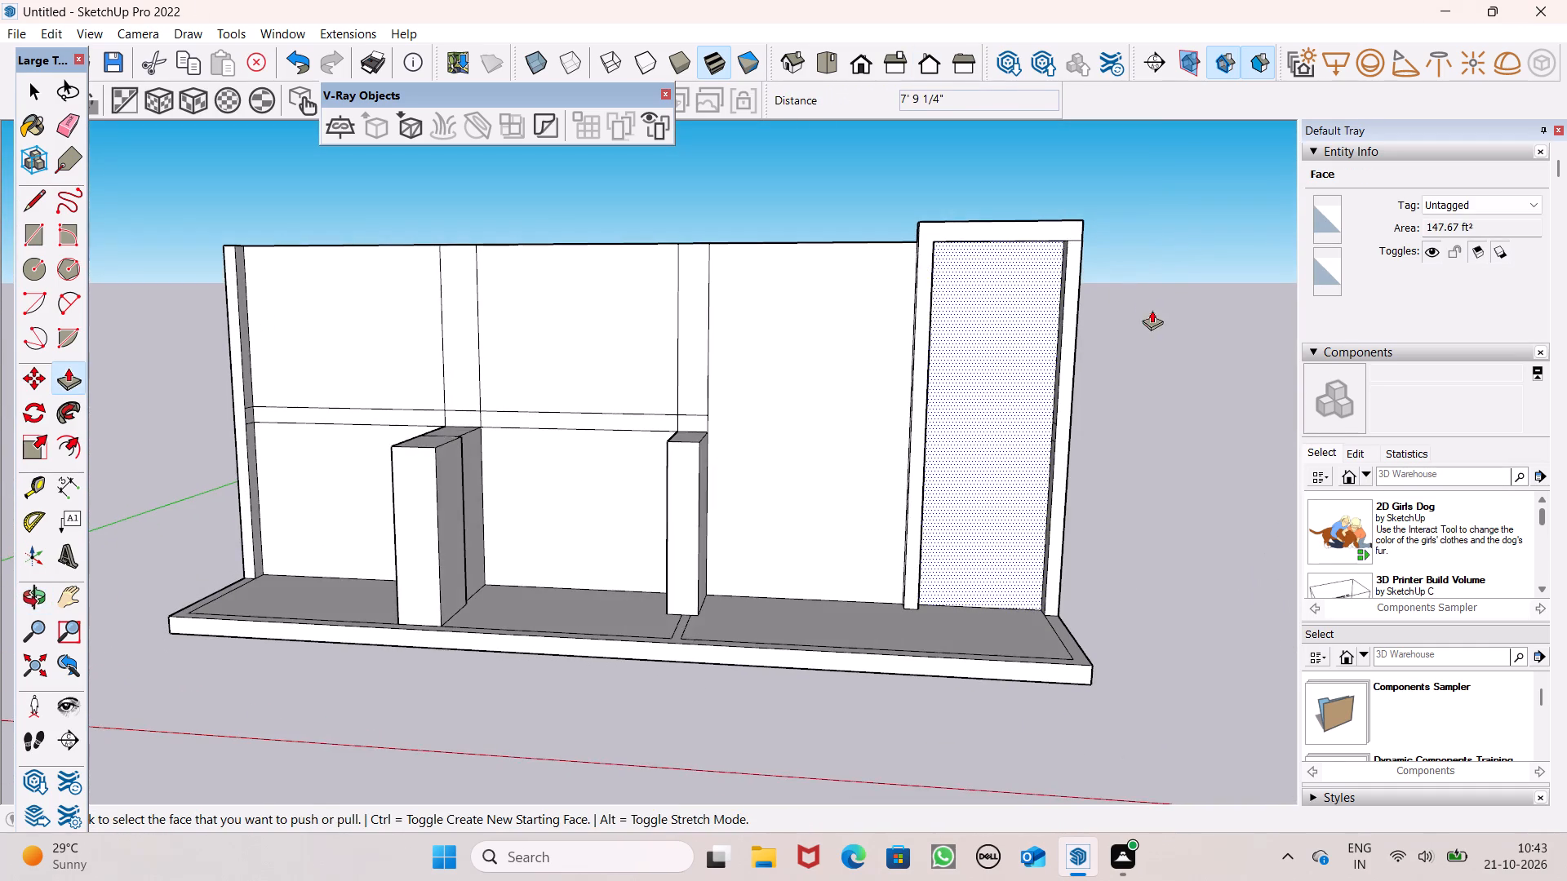
pyautogui.scroll(6, 1157, 215)
pyautogui.scroll(8, 1043, 239)
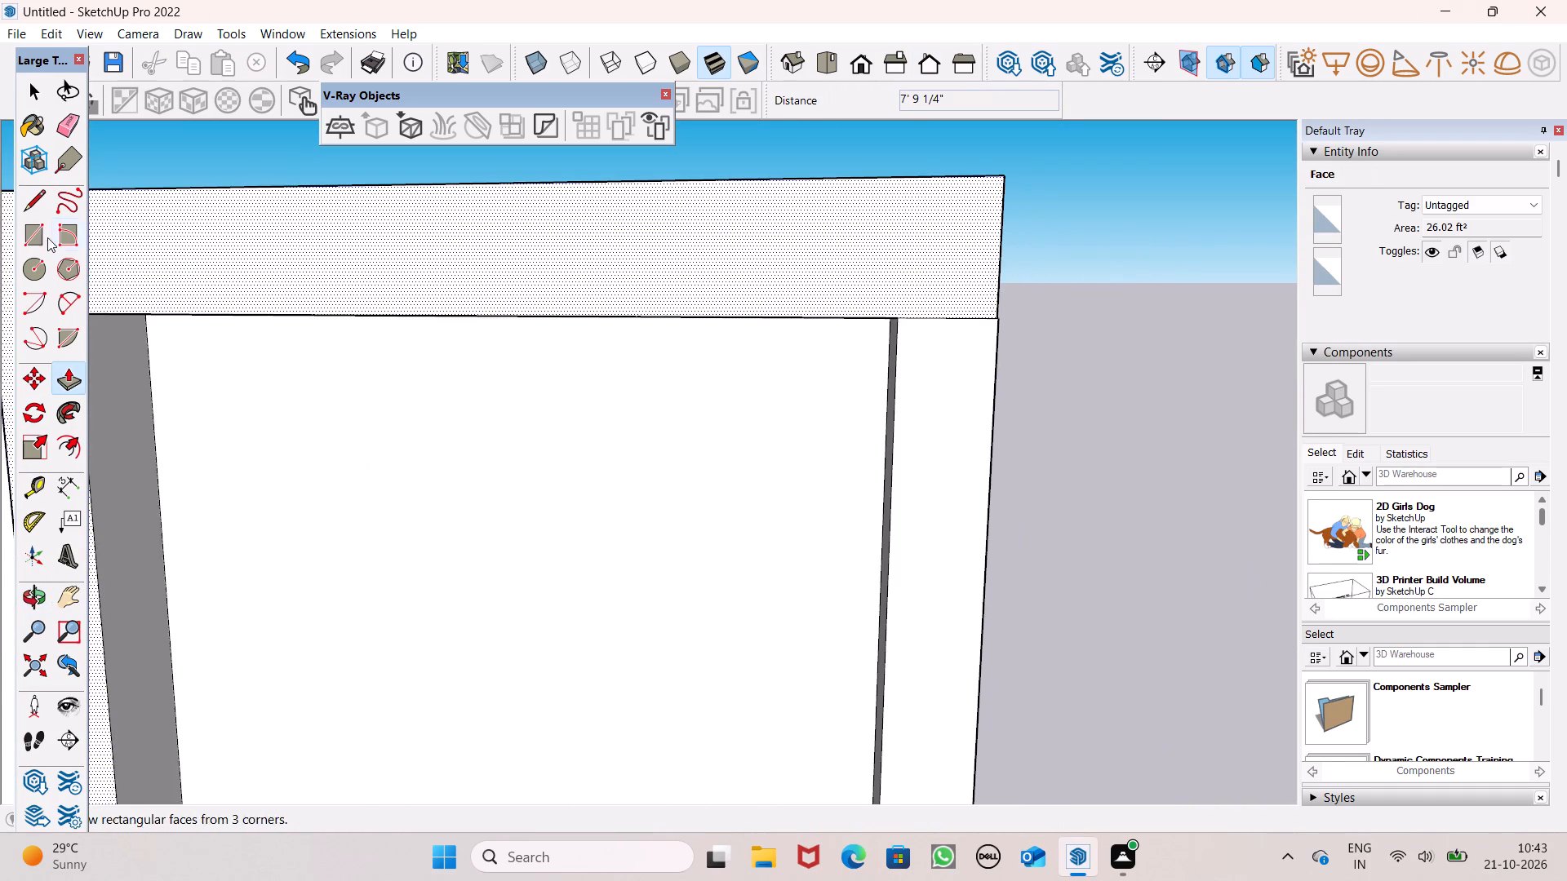
# Erase the horizontal seam line between the beam and the right side wall's front end.
pyautogui.click(69, 116)
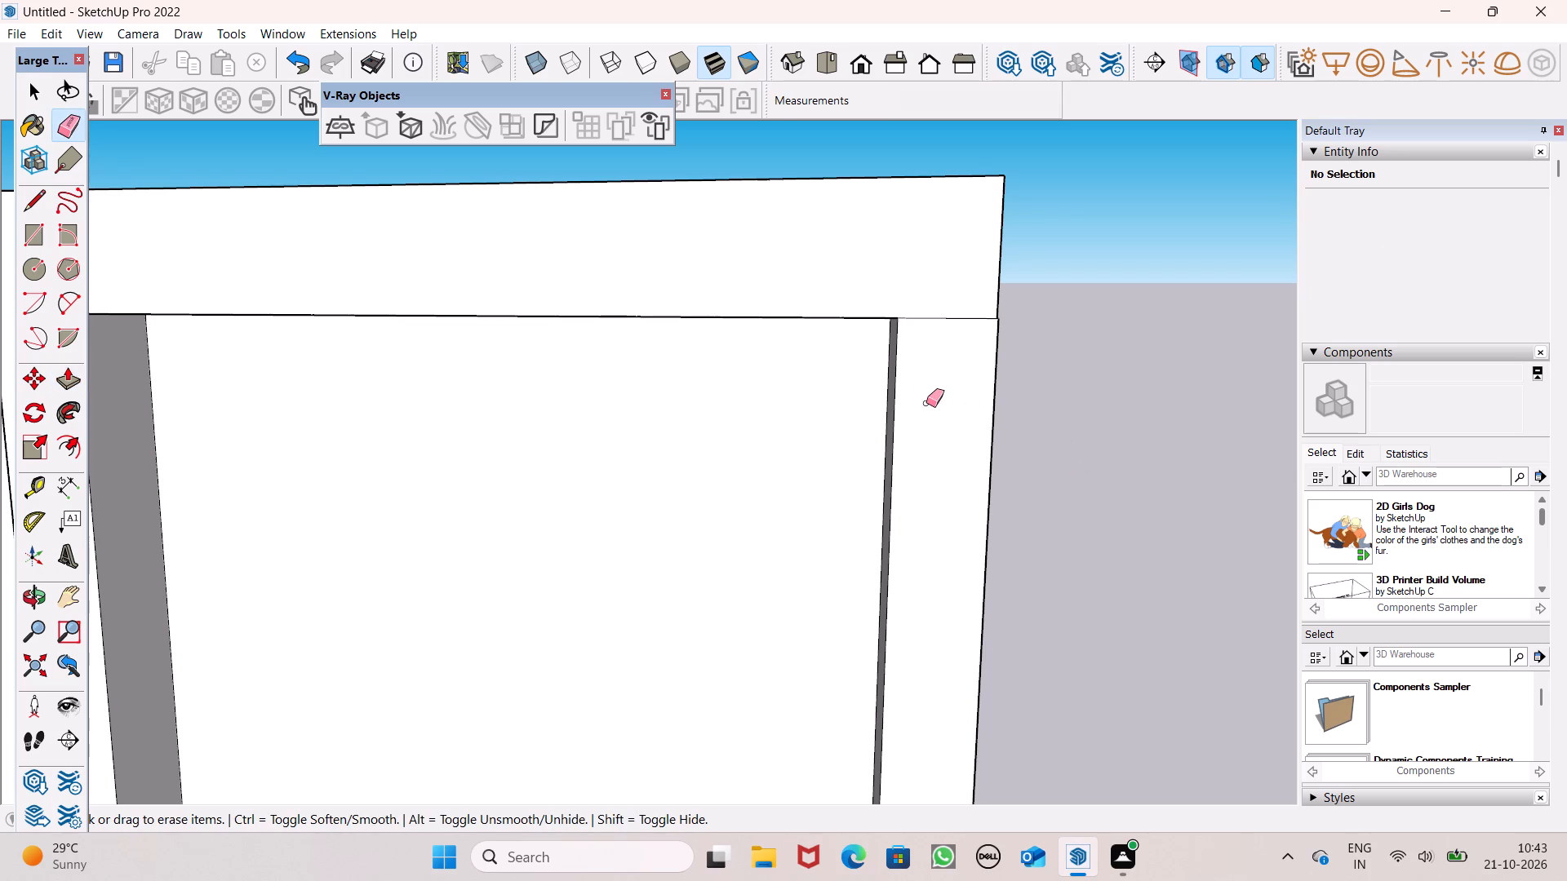
pyautogui.scroll(3, 912, 384)
pyautogui.moveTo(947, 283); pyautogui.dragTo(947, 293)
# Push/Pull the beam's outer end face about 1/8" to align it with the right side wall's outer face.
pyautogui.moveTo(1048, 401); pyautogui.dragTo(710, 568, button='middle')
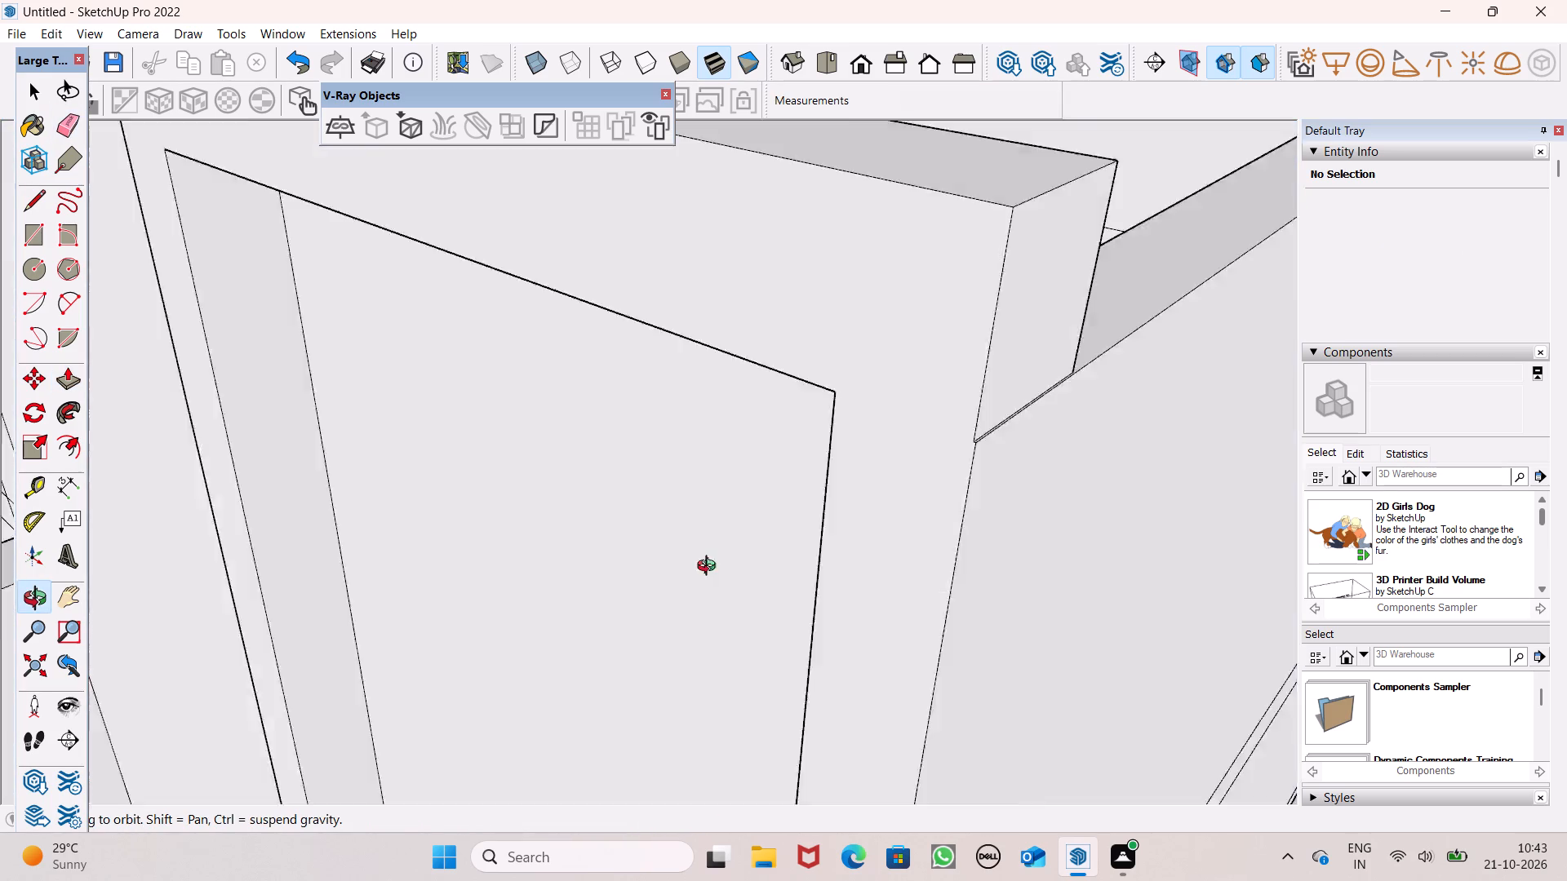
pyautogui.moveTo(710, 568); pyautogui.dragTo(560, 564, button='middle')
pyautogui.scroll(4, 752, 493)
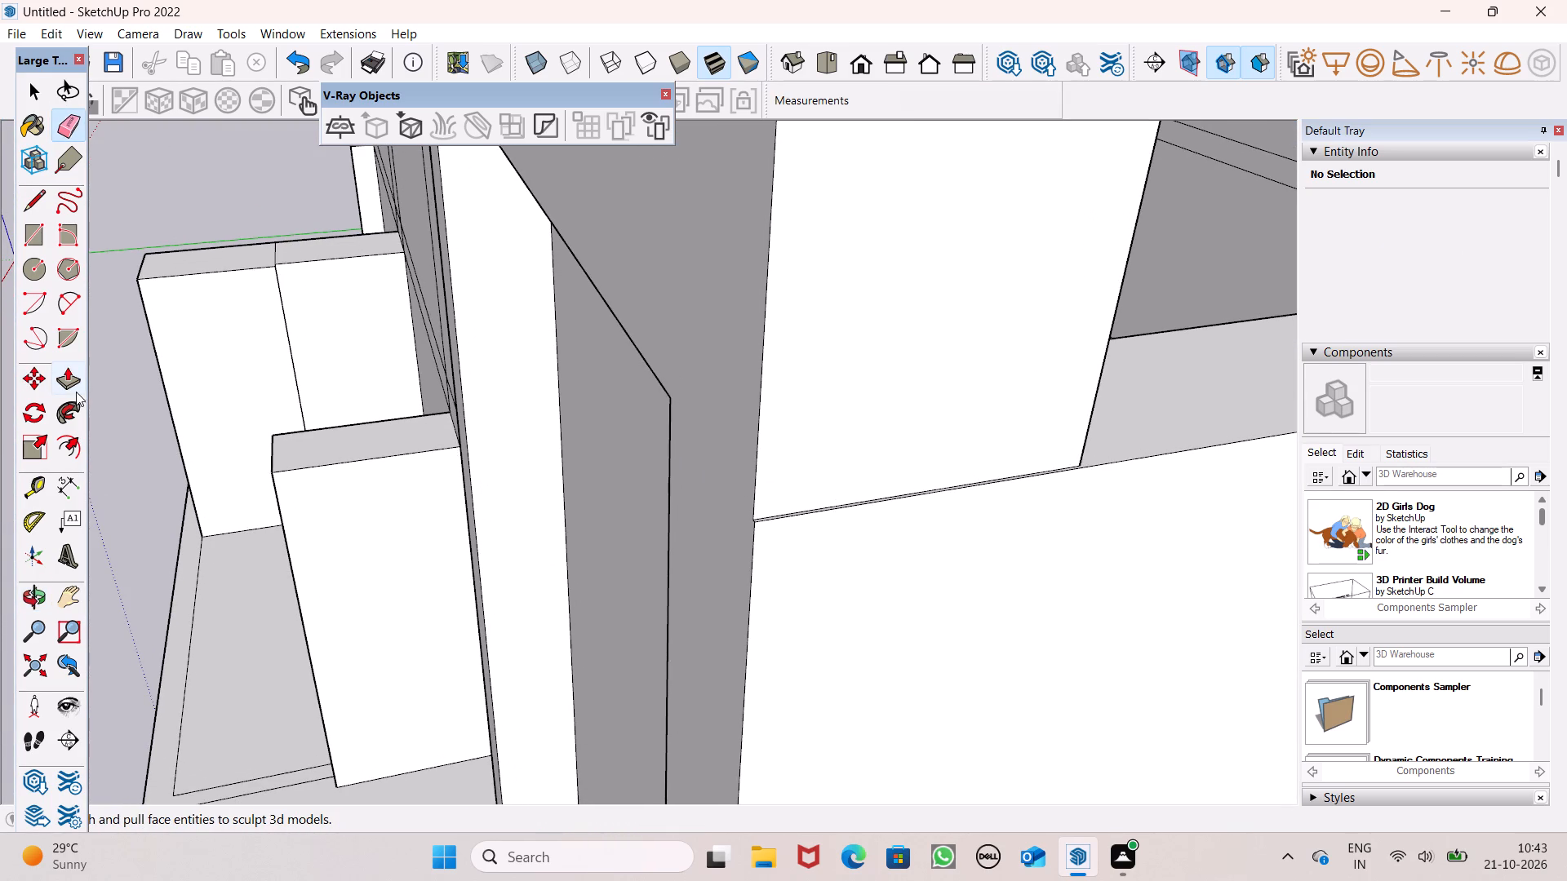
pyautogui.click(75, 389)
pyautogui.moveTo(827, 483); pyautogui.dragTo(825, 534)
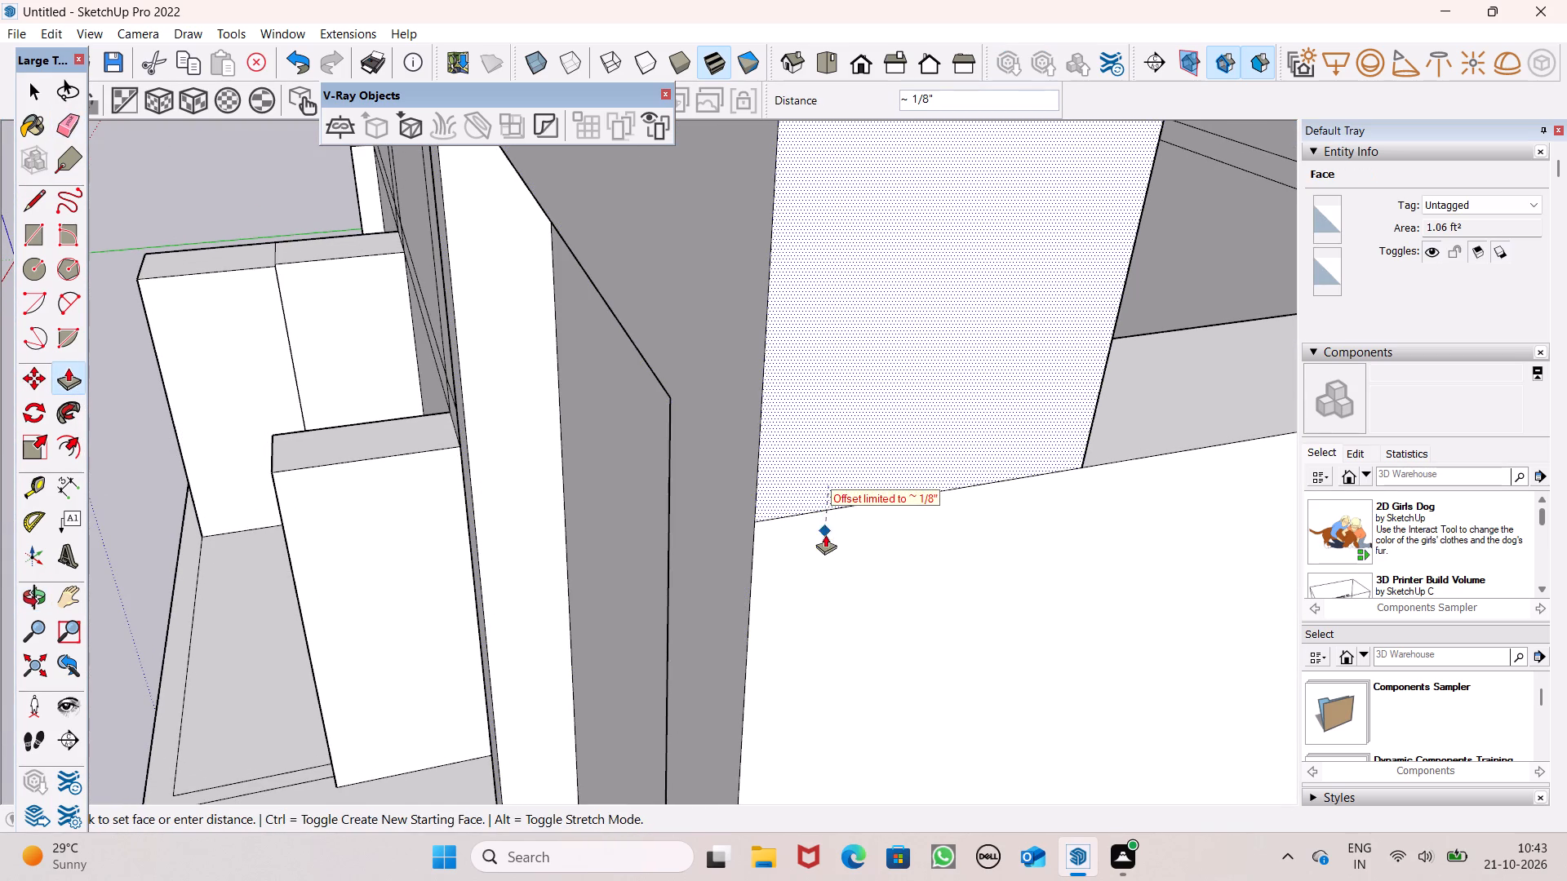
pyautogui.moveTo(825, 534); pyautogui.dragTo(823, 538)
pyautogui.scroll(-6, 878, 421)
# Examine the beam's outer end and the whole front facade from several angles.
pyautogui.click(58, 122)
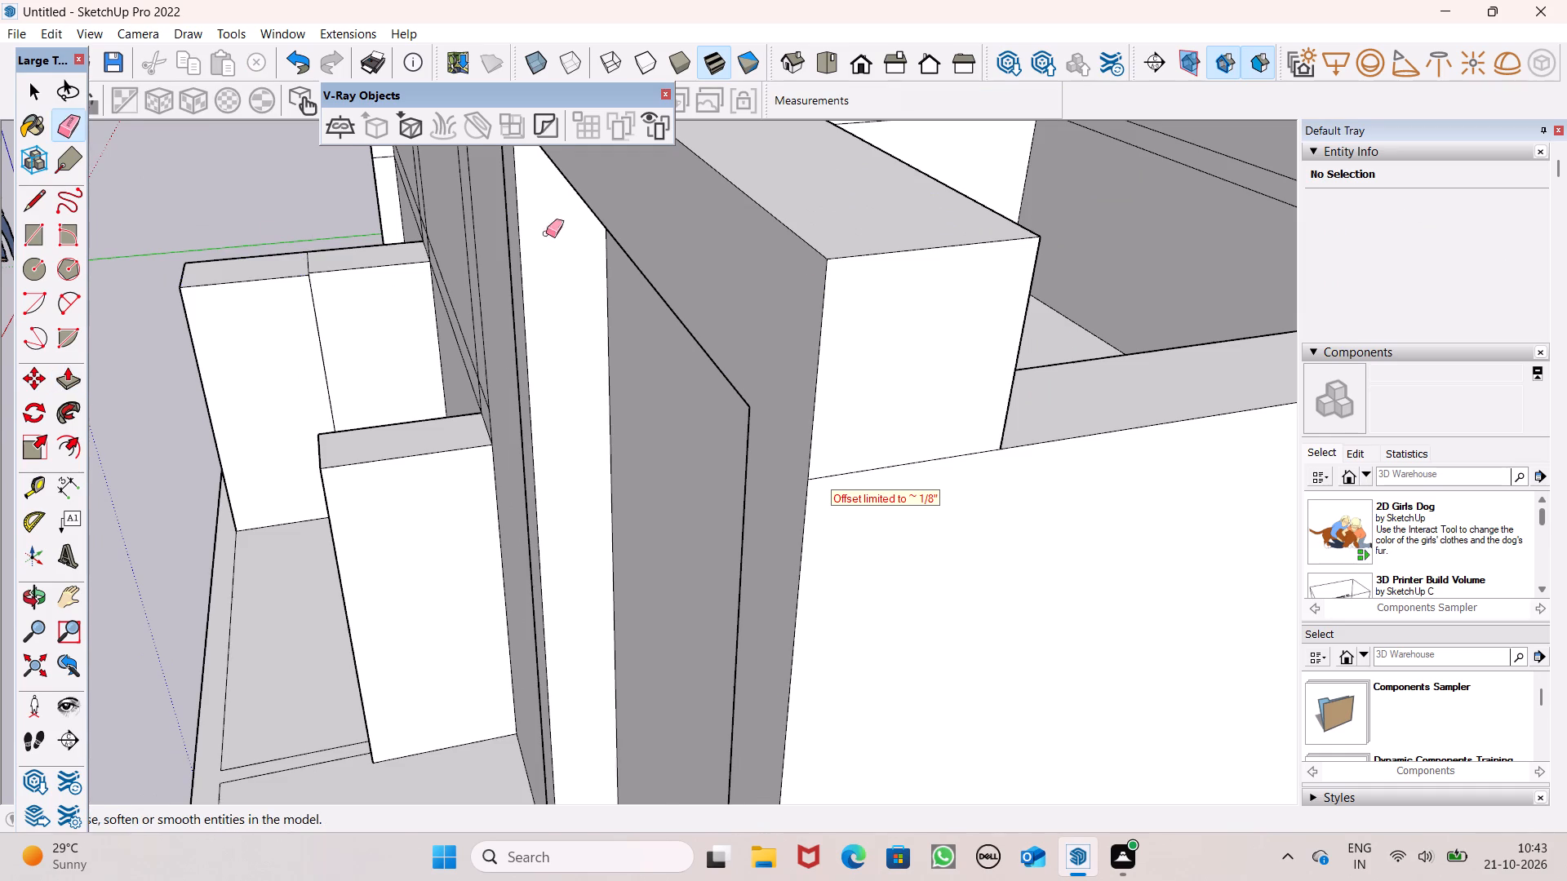
pyautogui.scroll(-6, 951, 356)
pyautogui.moveTo(811, 450); pyautogui.dragTo(1152, 374, button='middle')
pyautogui.scroll(-8, 924, 352)
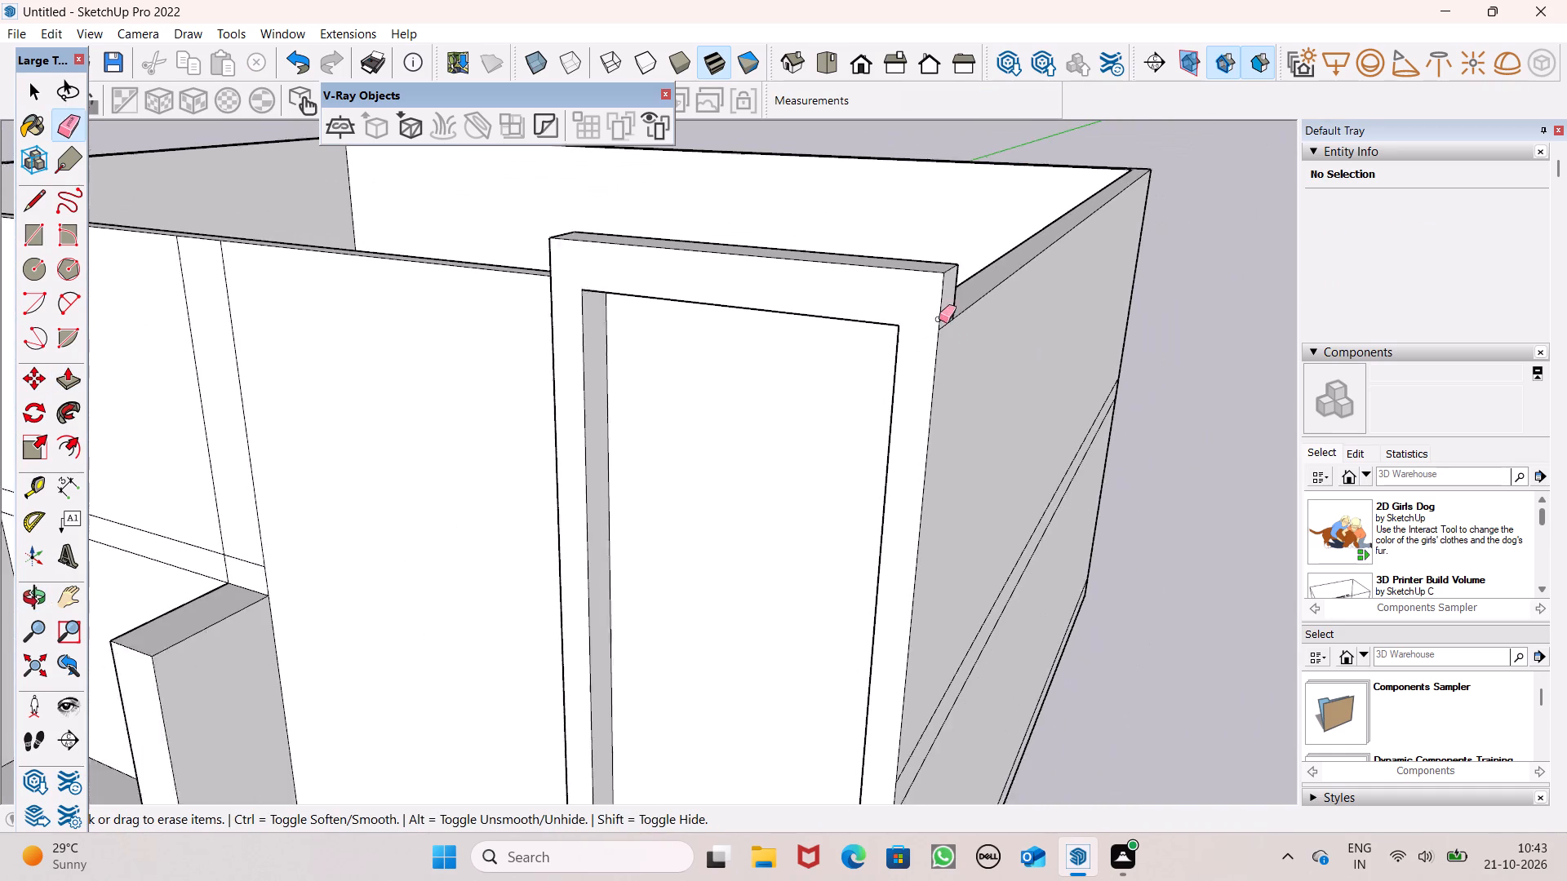
pyautogui.scroll(-2, 939, 319)
pyautogui.moveTo(954, 398); pyautogui.dragTo(1057, 417, button='middle')
pyautogui.scroll(-4, 988, 350)
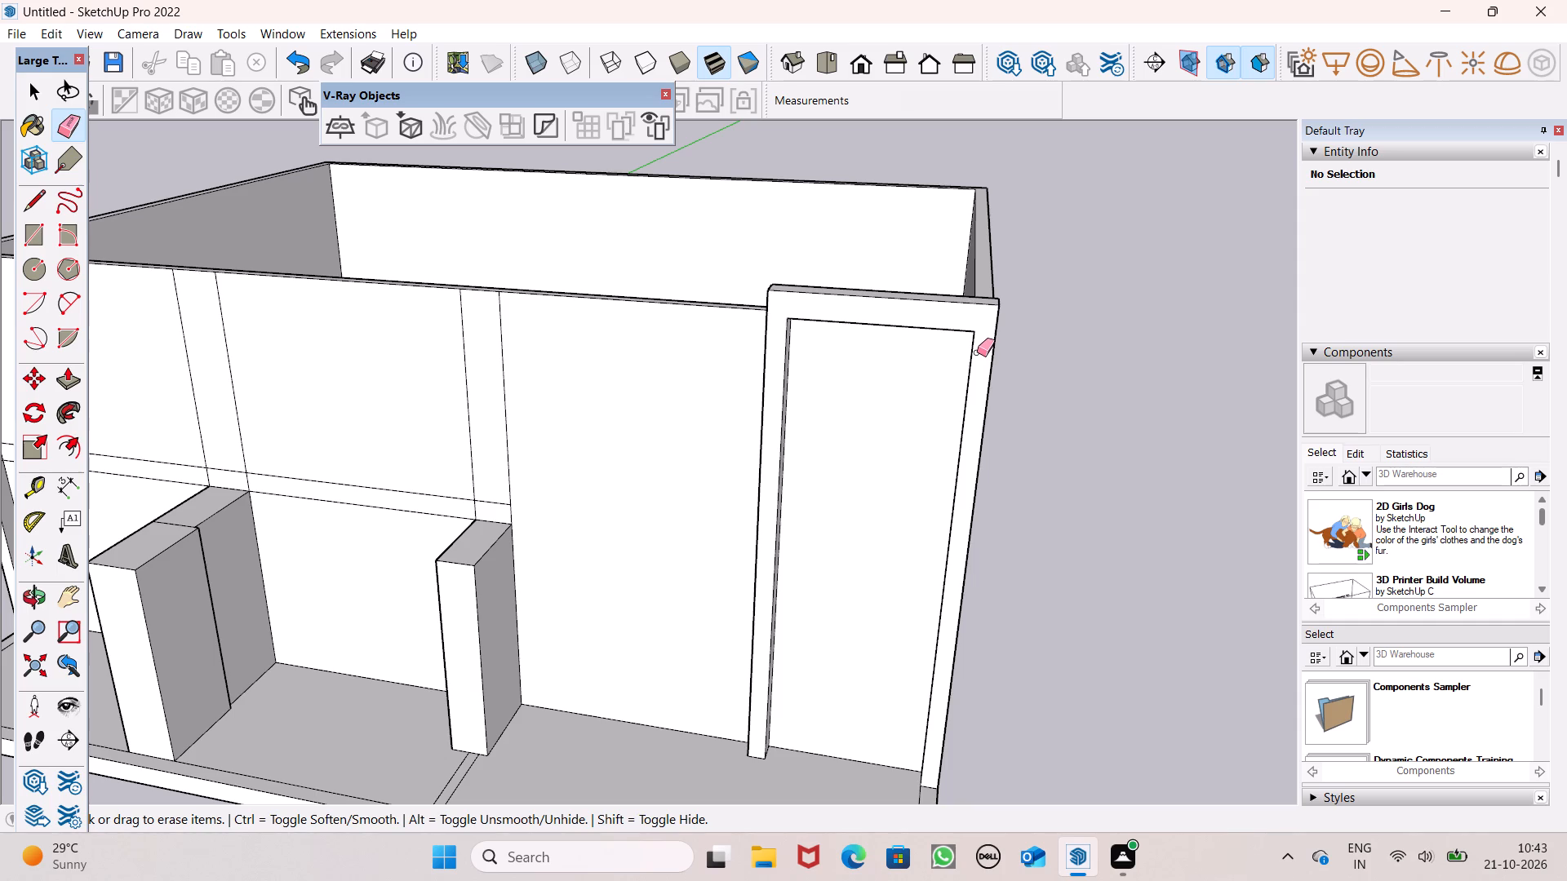
pyautogui.moveTo(804, 438); pyautogui.dragTo(902, 436, button='middle')
pyautogui.scroll(1, 1129, 283)
pyautogui.scroll(-5, 1129, 283)
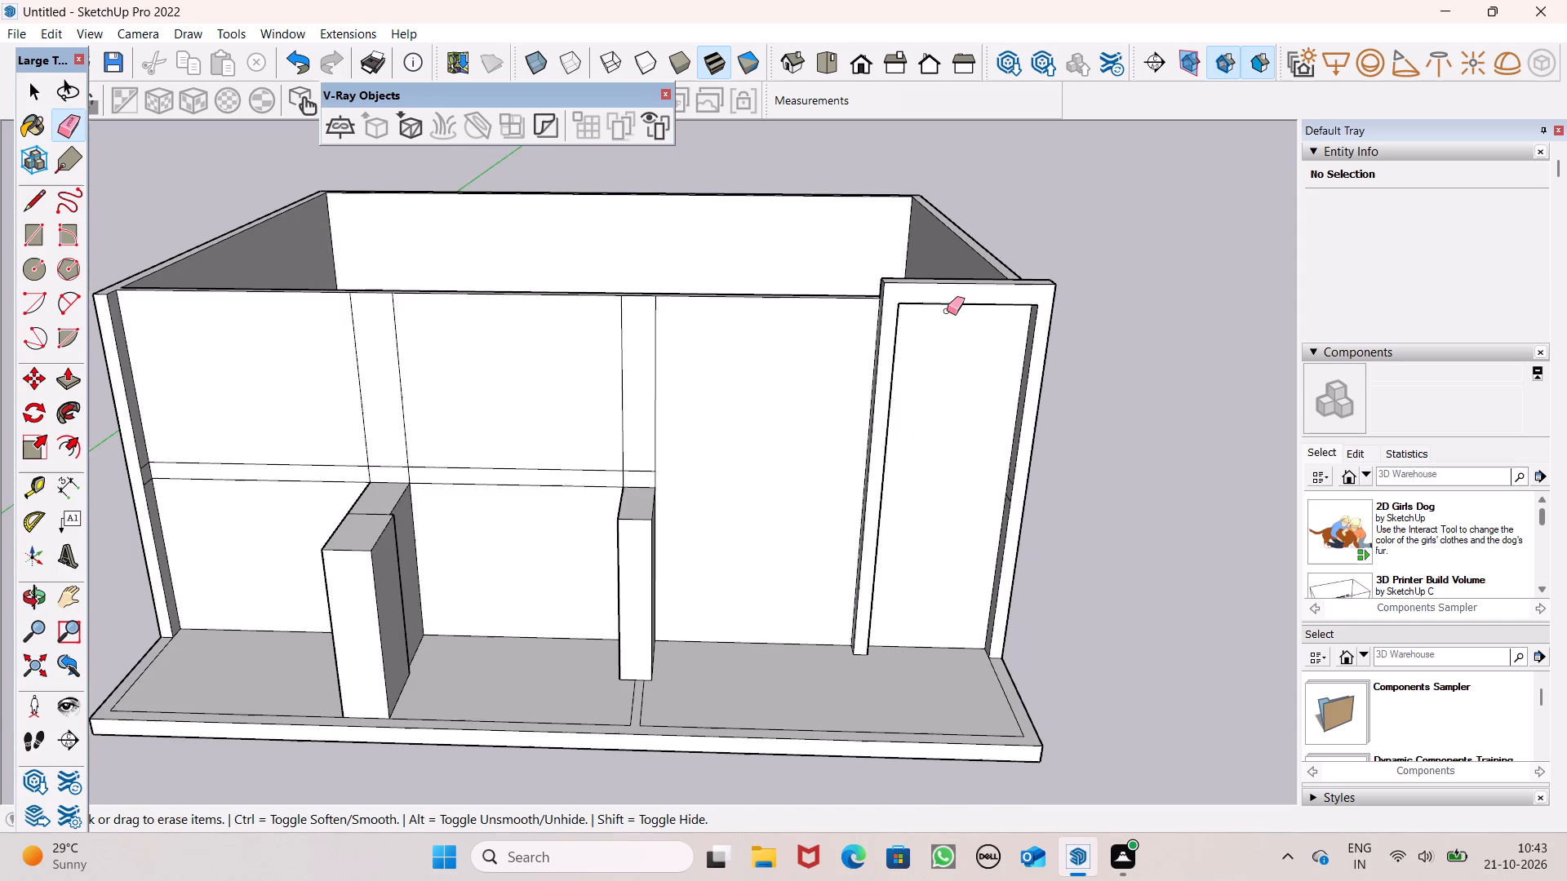
pyautogui.scroll(-4, 947, 311)
pyautogui.moveTo(868, 406); pyautogui.dragTo(859, 386, button='middle')
pyautogui.moveTo(861, 393); pyautogui.dragTo(637, 462)
pyautogui.scroll(1, 600, 473)
pyautogui.scroll(-5, 957, 259)
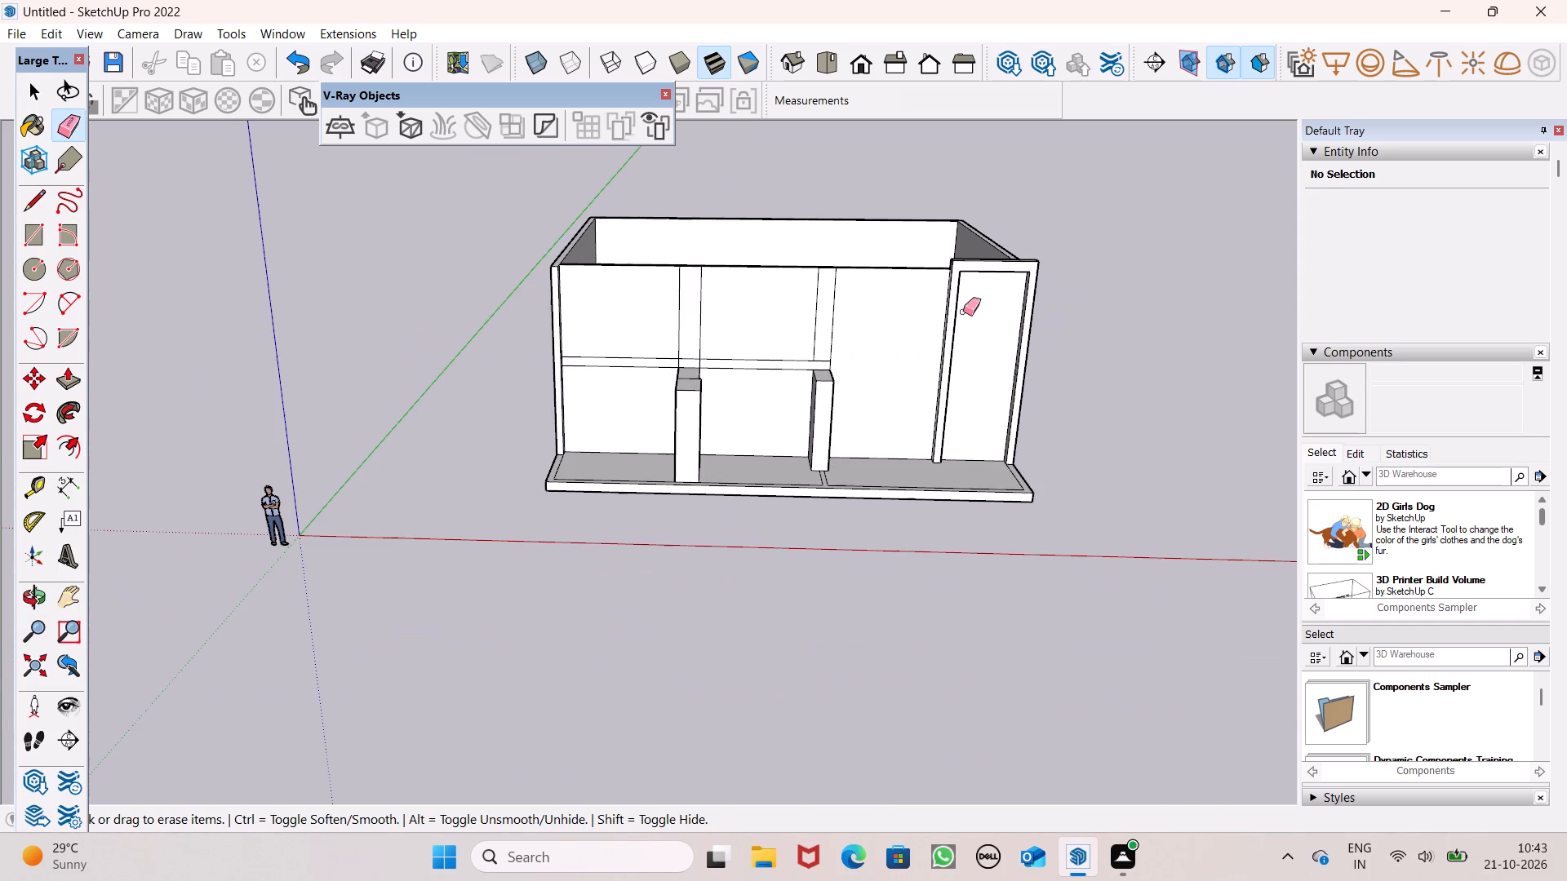
# Erase the short overlapping line segments where the right pier's vertical strip meets the horizontal floor band on the front wall.
pyautogui.scroll(5, 756, 365)
pyautogui.scroll(4, 883, 346)
pyautogui.click(883, 342)
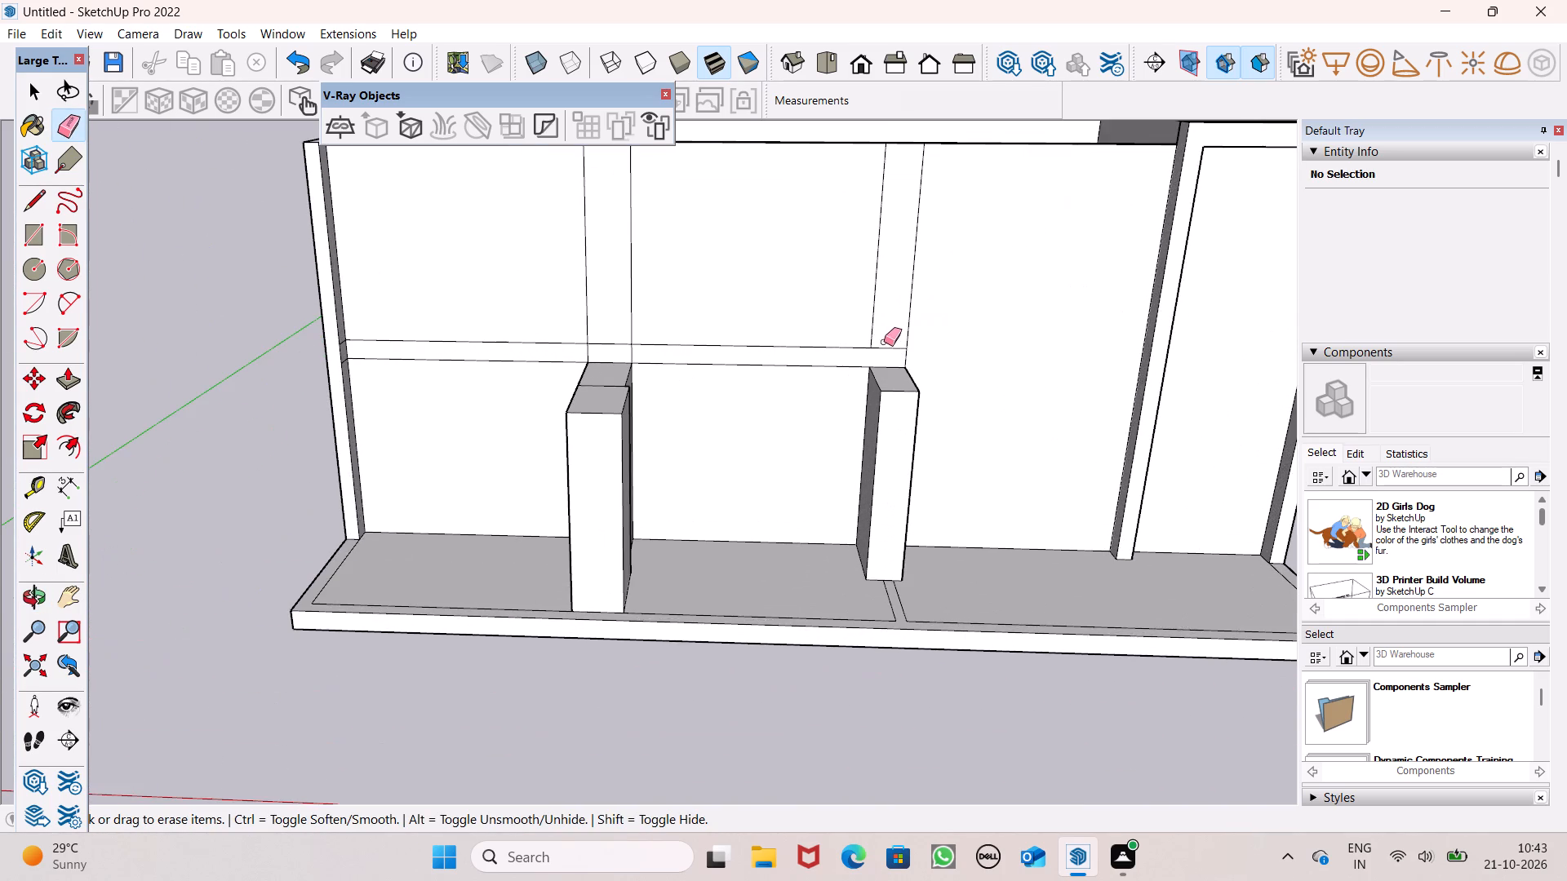
pyautogui.click(885, 348)
pyautogui.scroll(-4, 967, 308)
pyautogui.moveTo(976, 345); pyautogui.dragTo(974, 394, button='middle')
pyautogui.scroll(5, 710, 369)
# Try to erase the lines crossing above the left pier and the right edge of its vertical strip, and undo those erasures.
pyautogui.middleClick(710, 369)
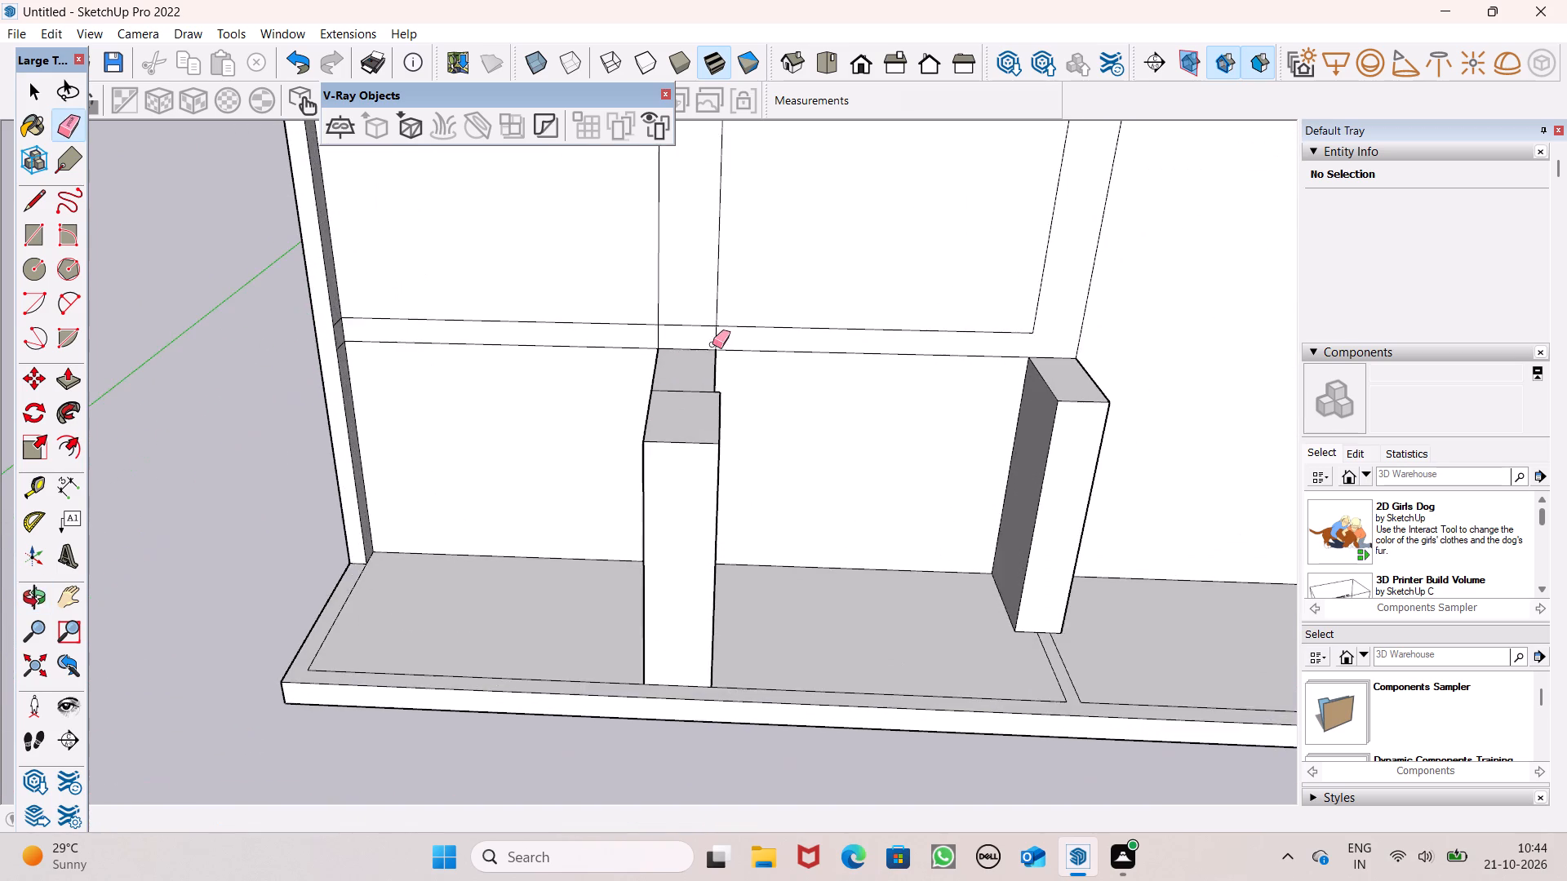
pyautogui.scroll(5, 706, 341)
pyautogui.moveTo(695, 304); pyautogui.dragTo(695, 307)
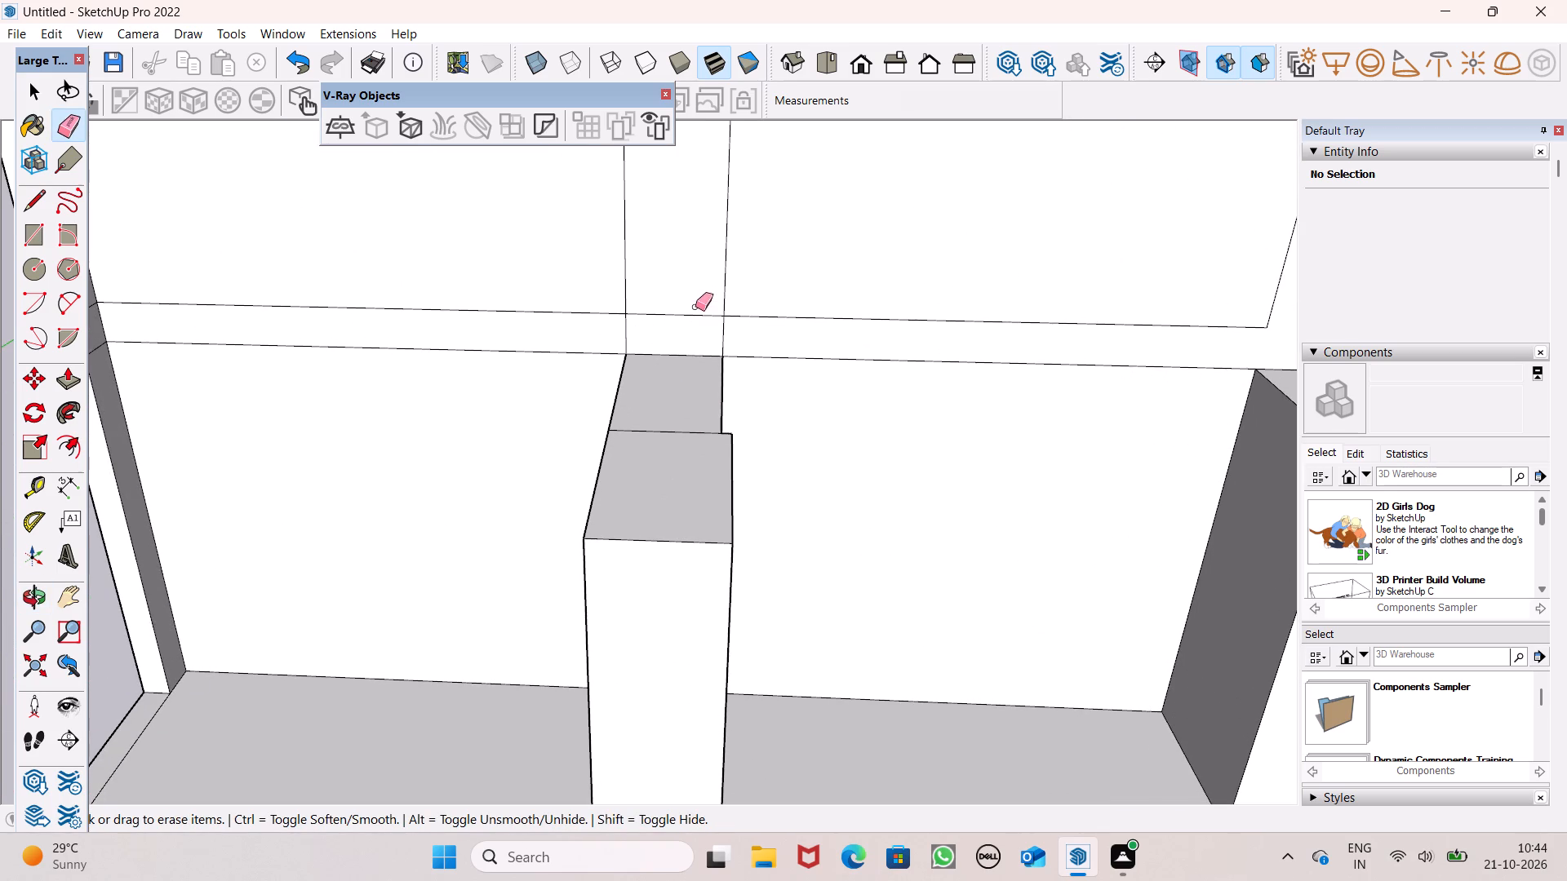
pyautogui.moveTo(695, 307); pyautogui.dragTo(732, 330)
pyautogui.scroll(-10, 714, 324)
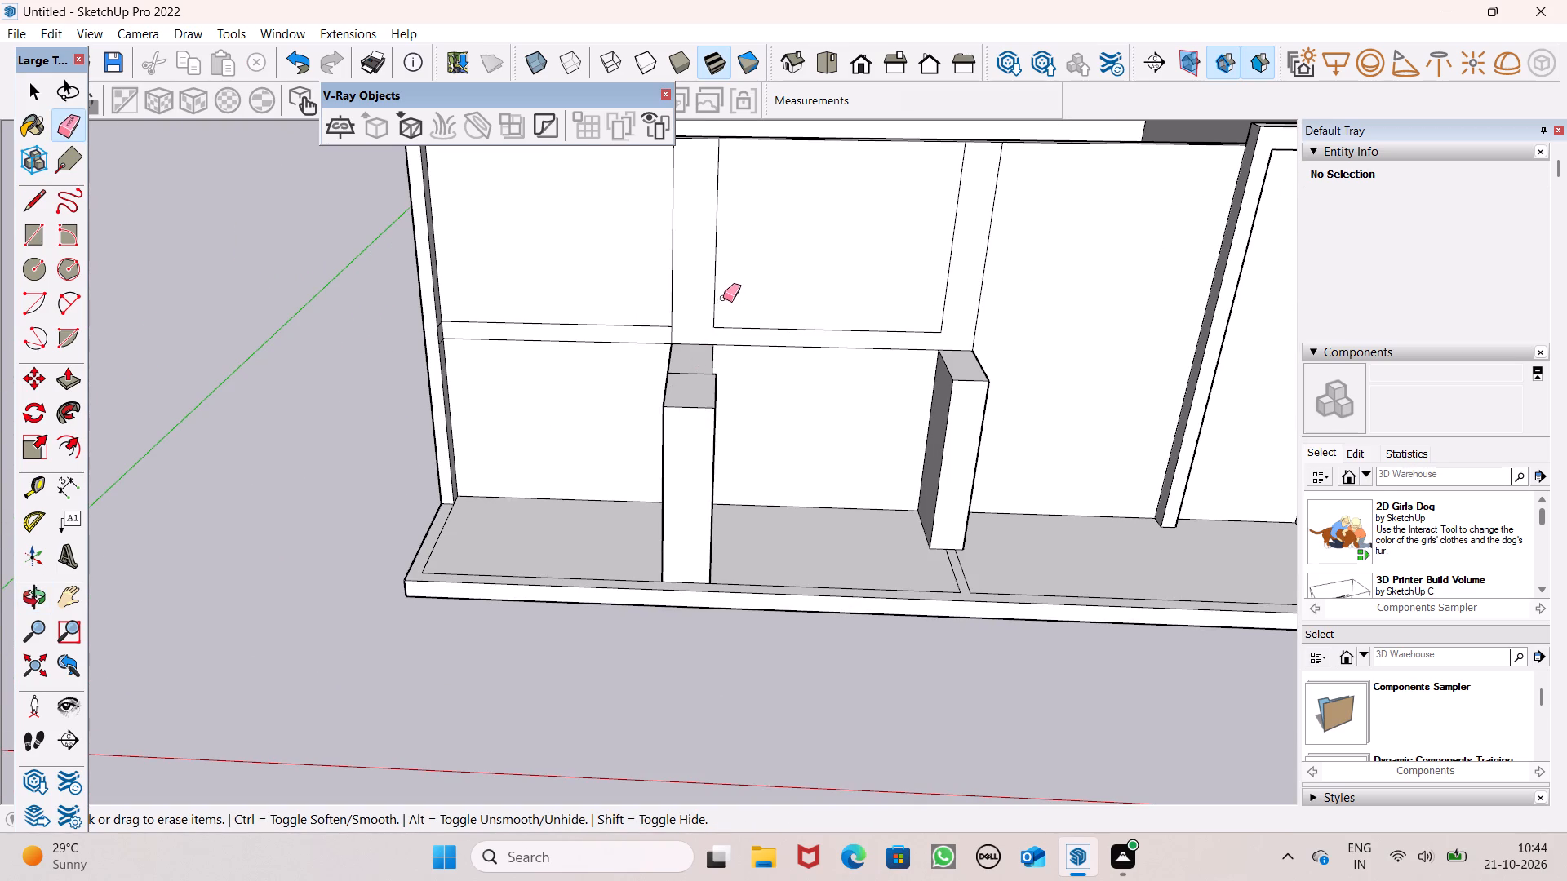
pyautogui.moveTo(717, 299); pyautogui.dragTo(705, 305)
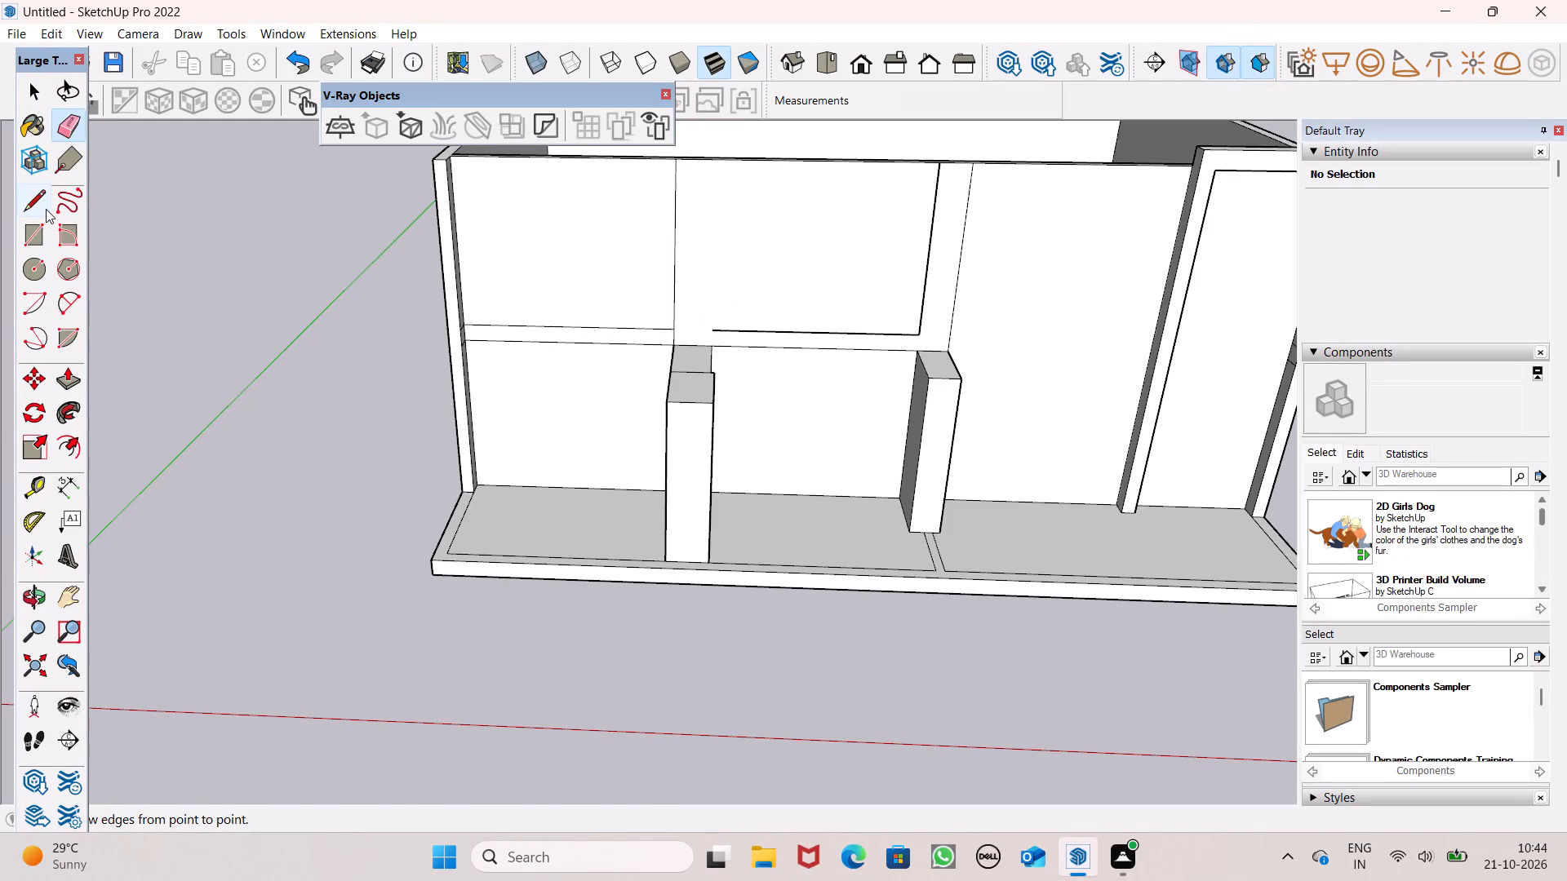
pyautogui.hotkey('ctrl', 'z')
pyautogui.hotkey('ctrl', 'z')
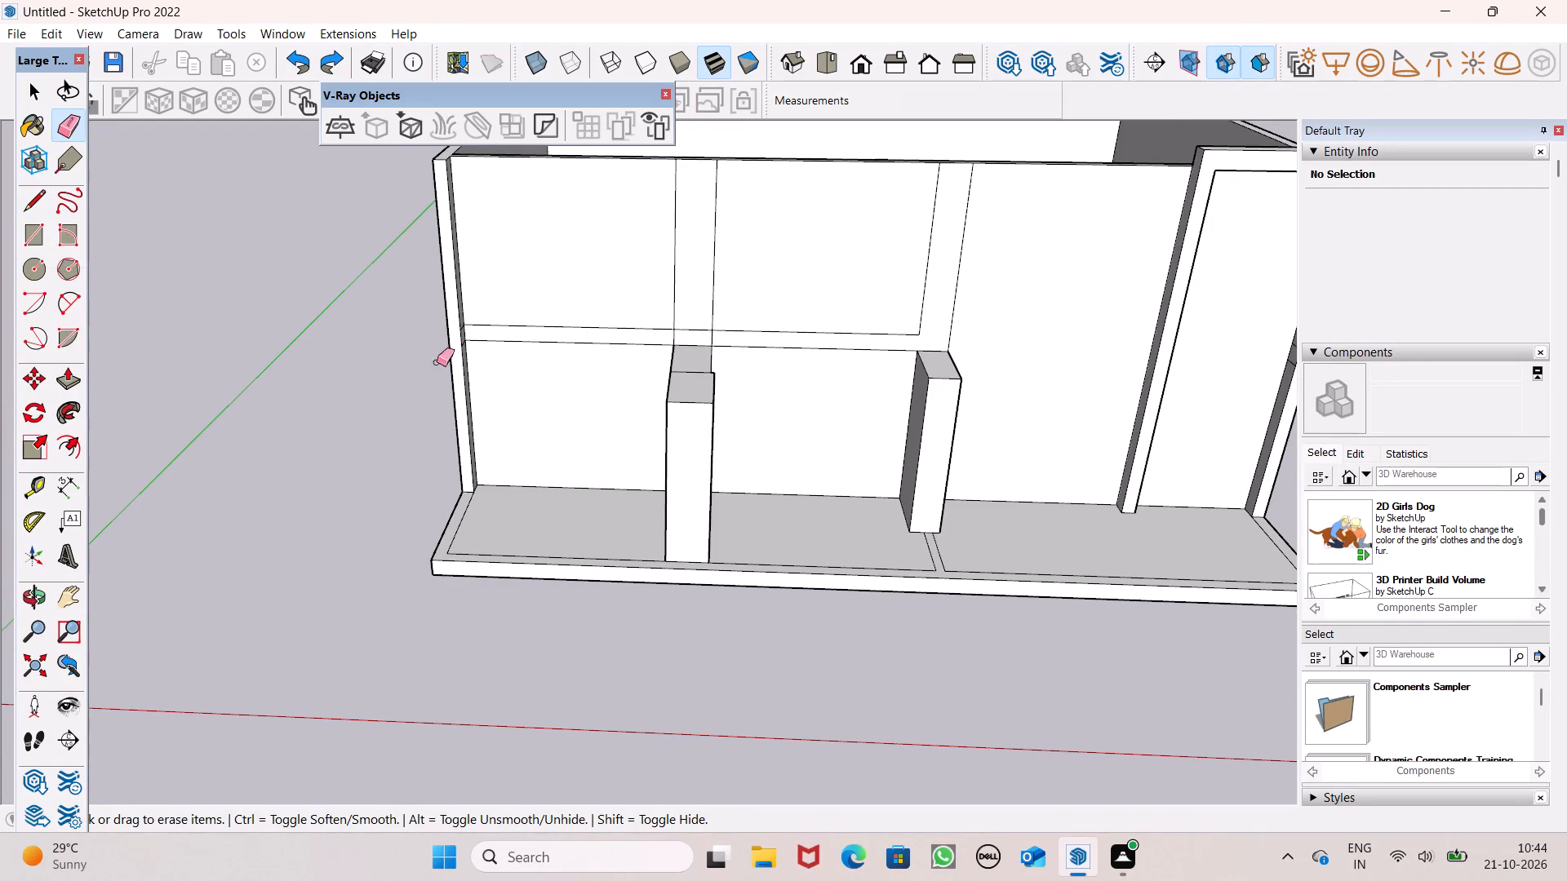
# Erase the right edge line of the left pier's vertical strip, including its segment across the horizontal floor band.
pyautogui.scroll(6, 505, 377)
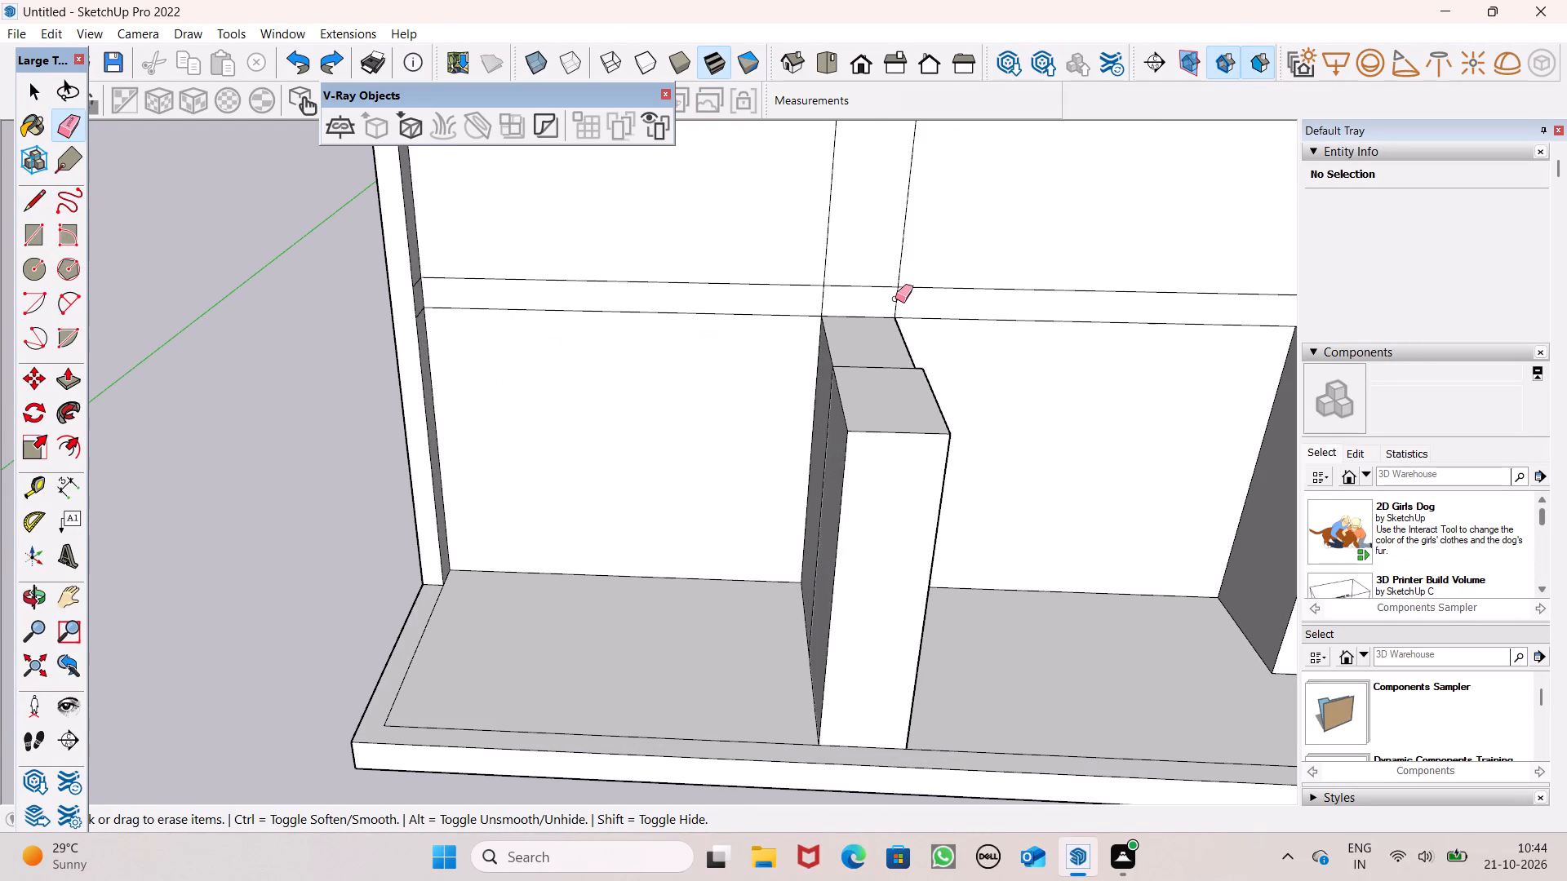
pyautogui.click(895, 299)
pyautogui.moveTo(906, 243); pyautogui.dragTo(896, 250)
pyautogui.click(895, 251)
pyautogui.scroll(-5, 721, 314)
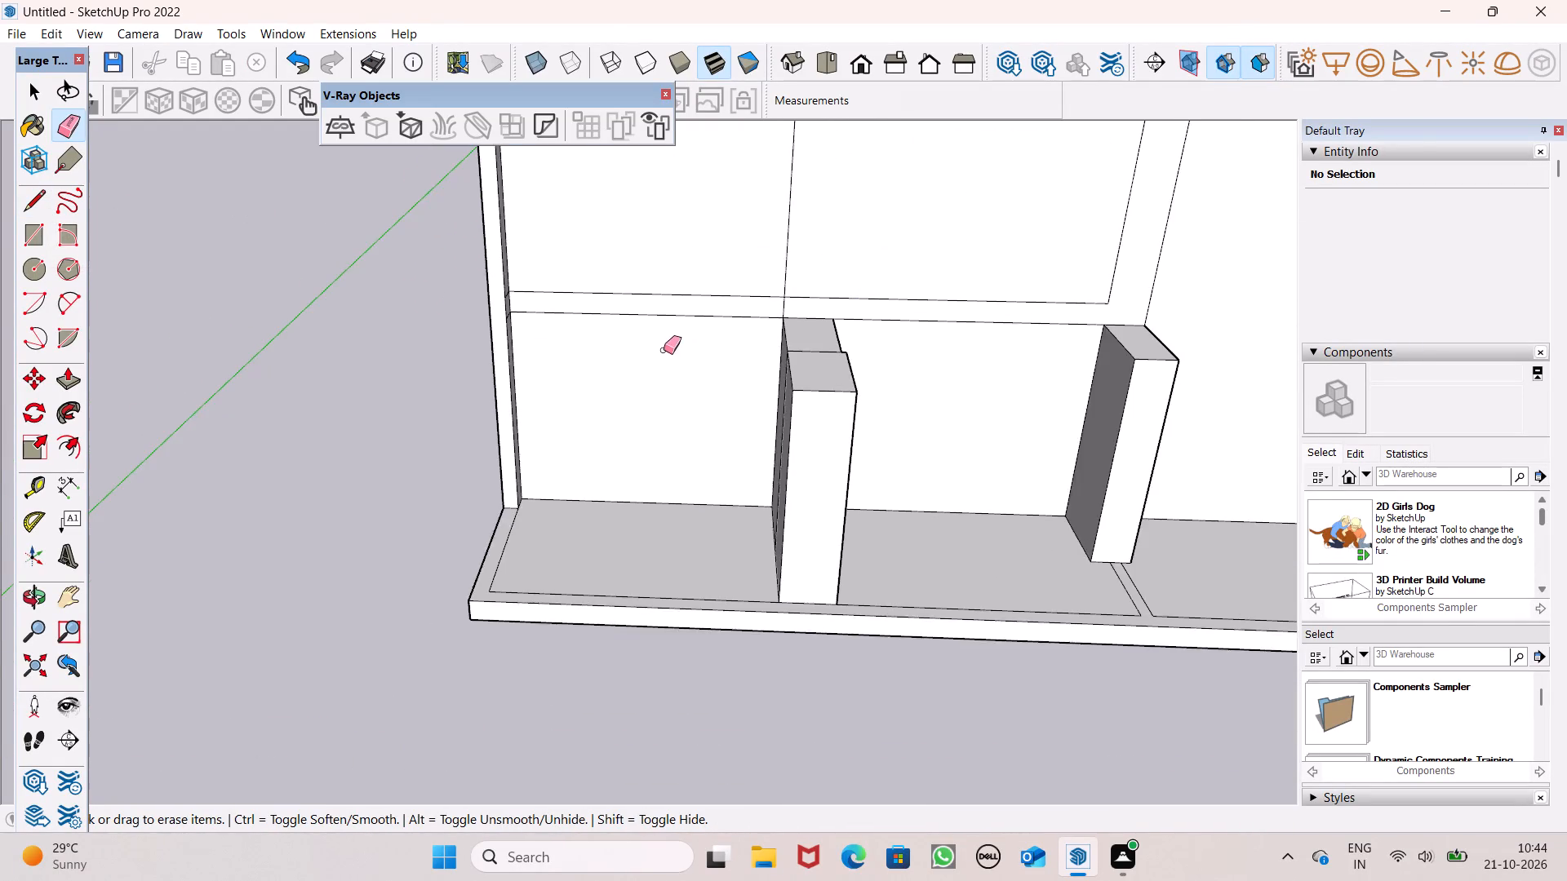
pyautogui.scroll(-8, 636, 371)
pyautogui.scroll(5, 912, 270)
pyautogui.press('space')
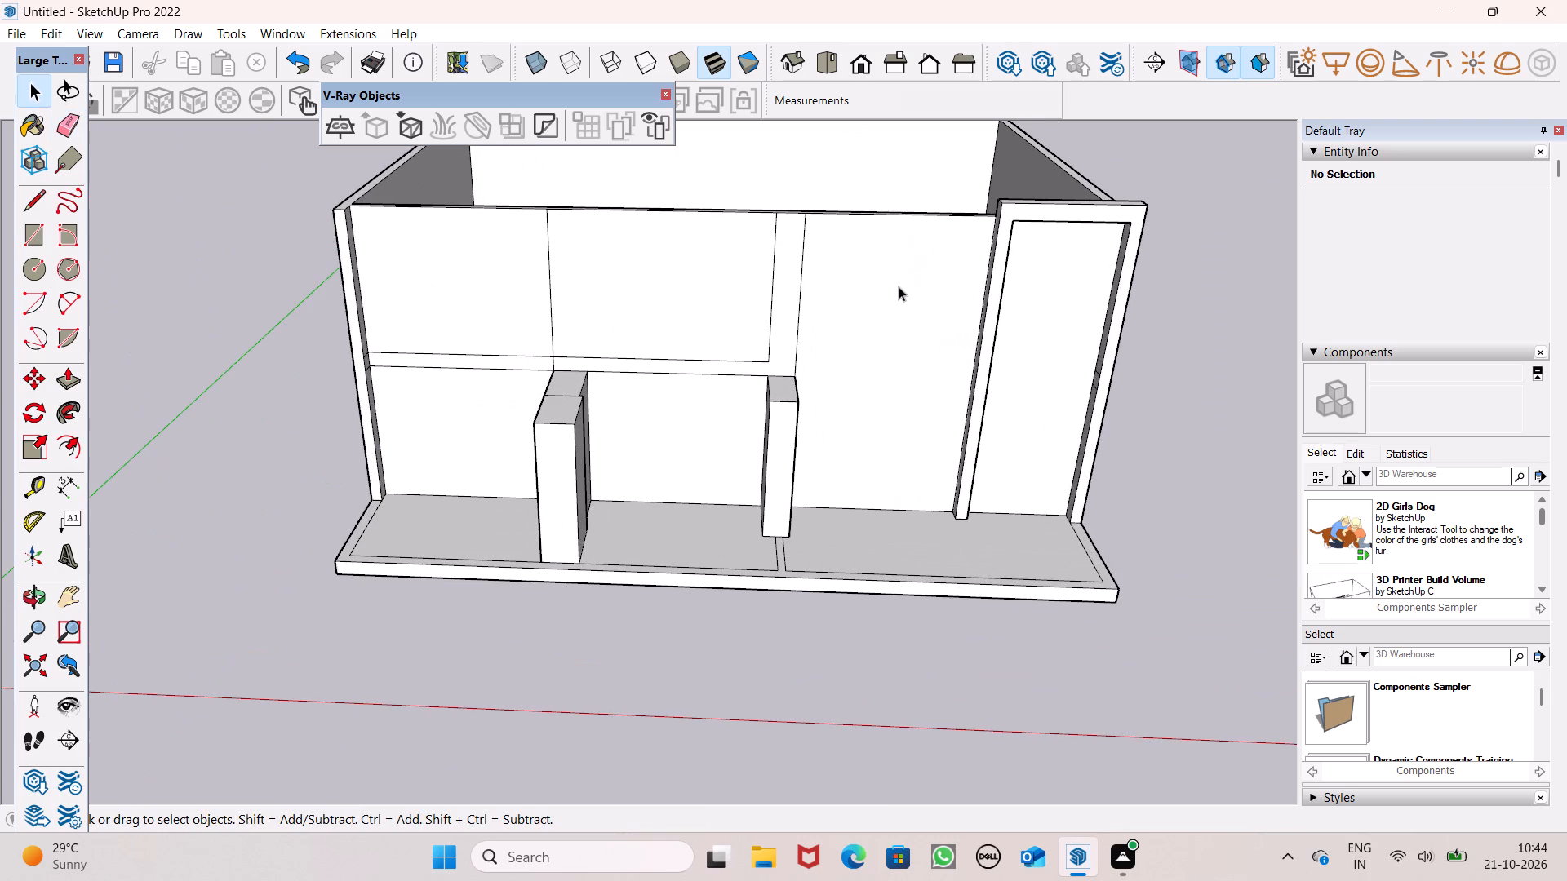
# Examine the outlined strips on the front wall and the porch piers from several raised angles.
pyautogui.scroll(-2, 887, 294)
pyautogui.moveTo(845, 326); pyautogui.dragTo(857, 480, button='middle')
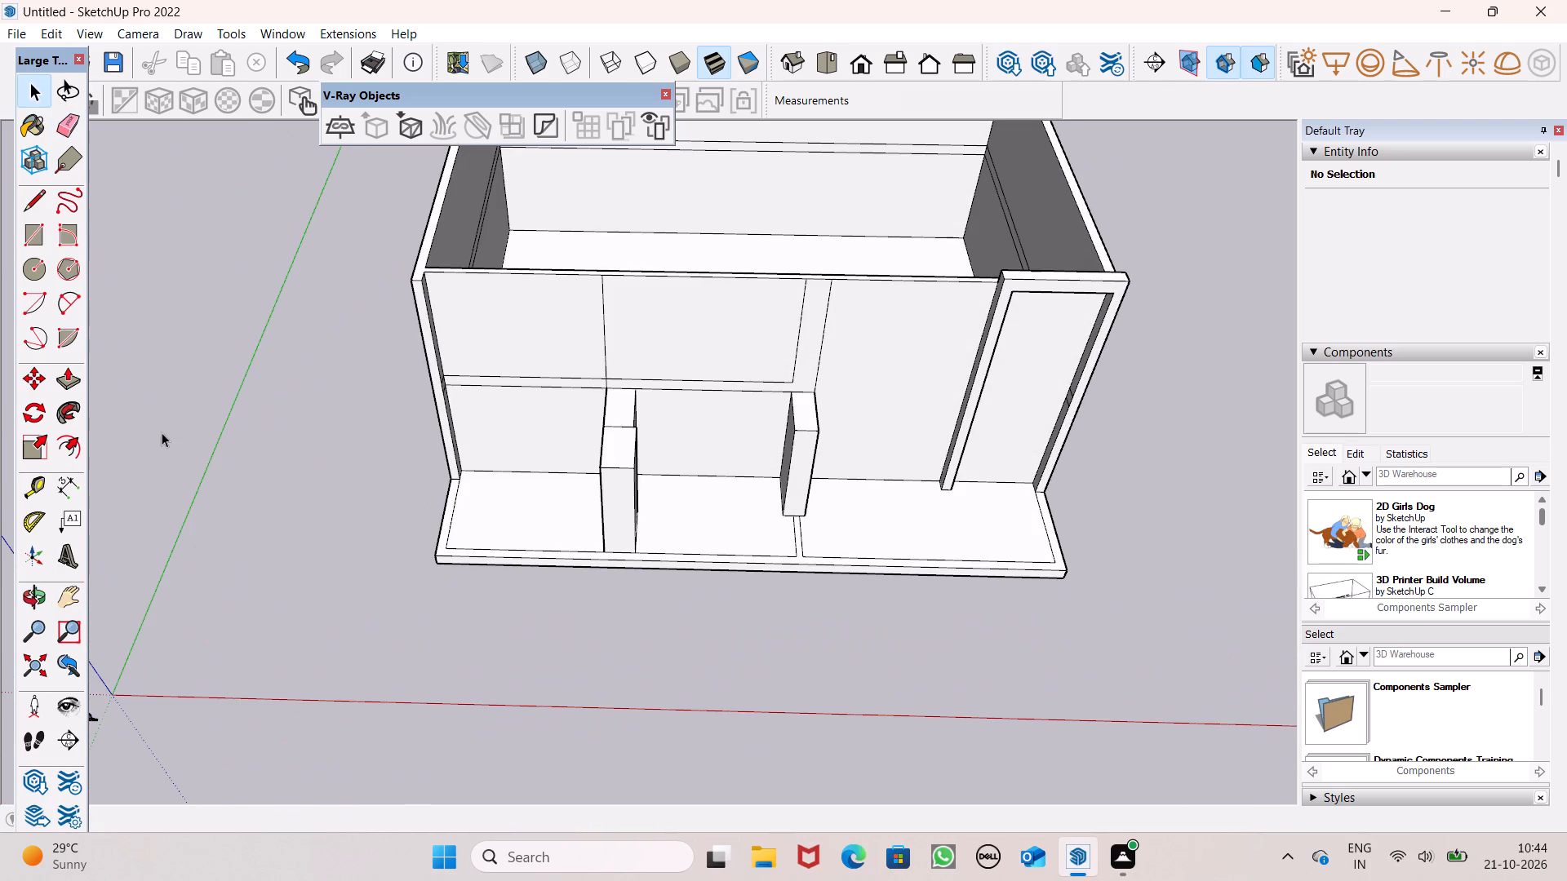
pyautogui.click(73, 367)
pyautogui.scroll(-6, 614, 246)
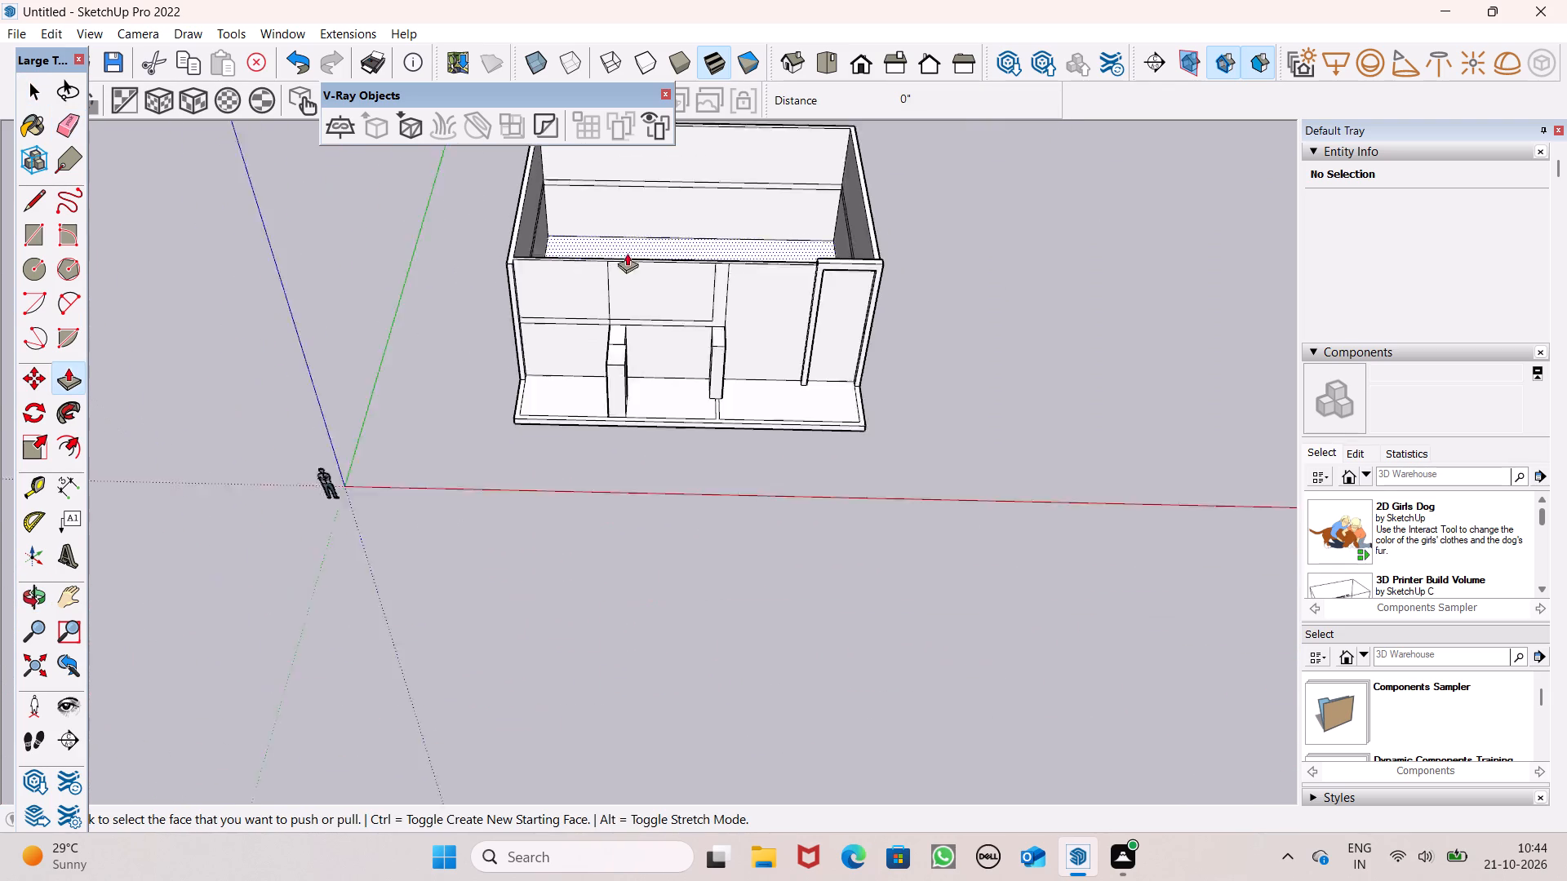
pyautogui.scroll(6, 656, 281)
pyautogui.scroll(-5, 656, 283)
pyautogui.moveTo(674, 325); pyautogui.dragTo(646, 429, button='middle')
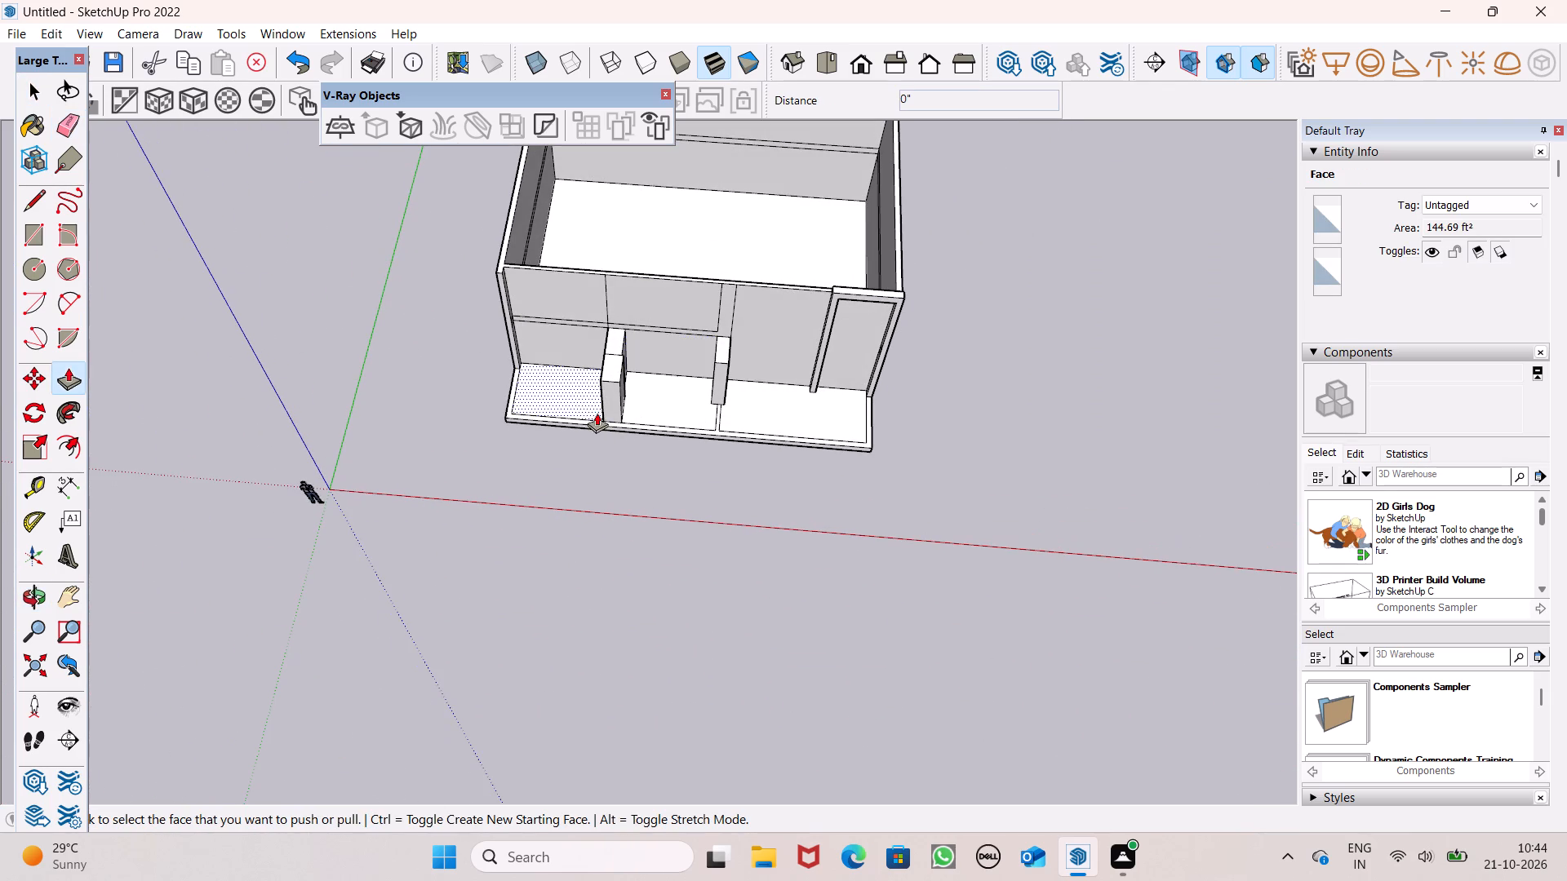
pyautogui.scroll(5, 726, 290)
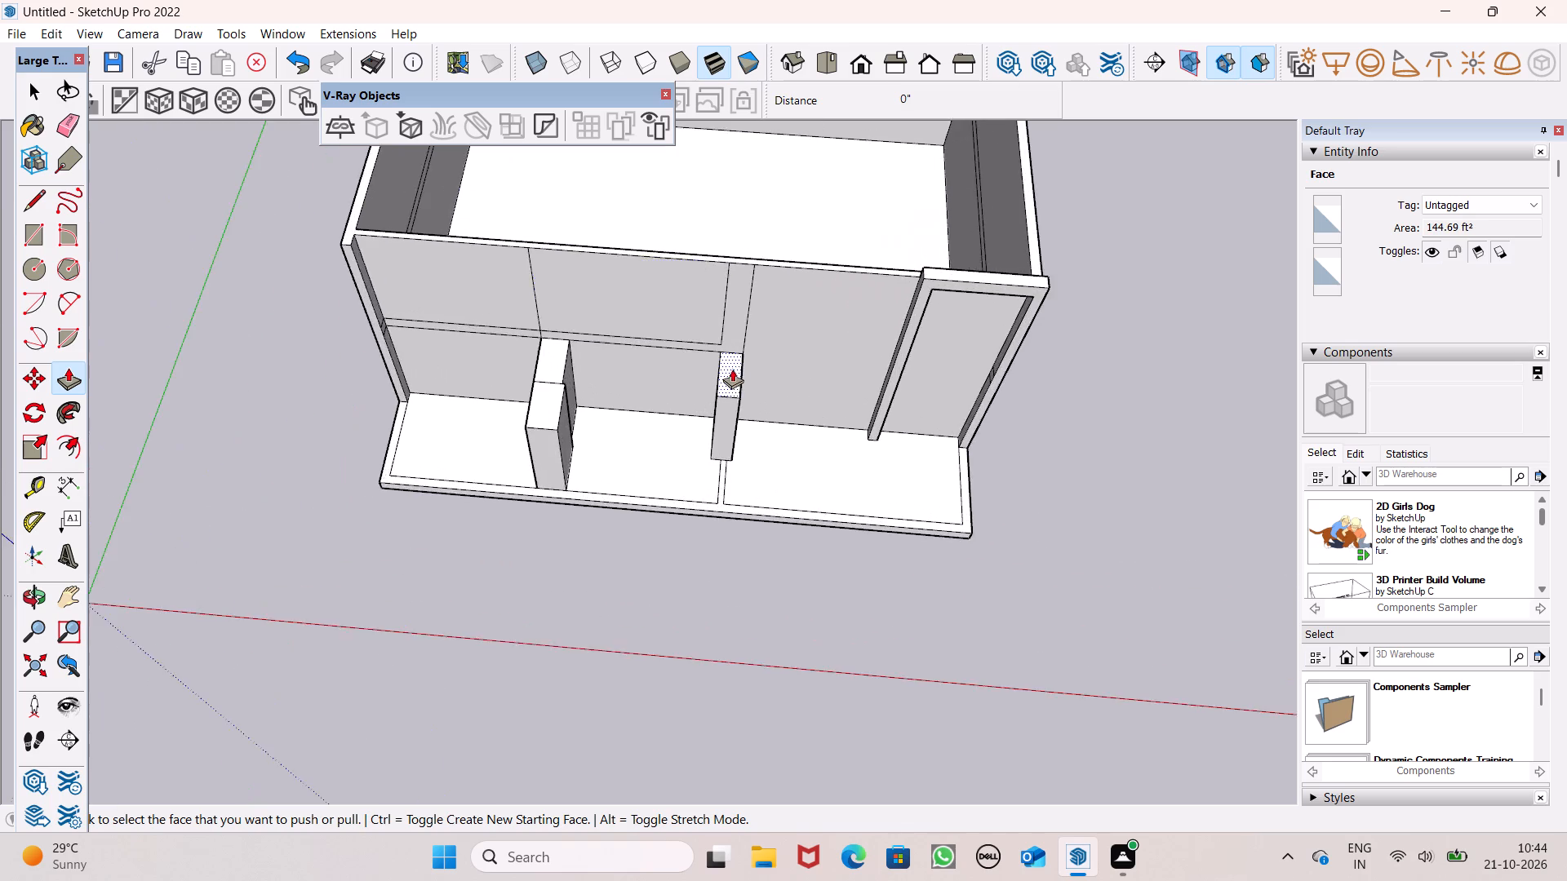
pyautogui.scroll(6, 732, 369)
pyautogui.scroll(-5, 652, 313)
pyautogui.moveTo(605, 332); pyautogui.dragTo(643, 288, button='middle')
pyautogui.scroll(5, 490, 241)
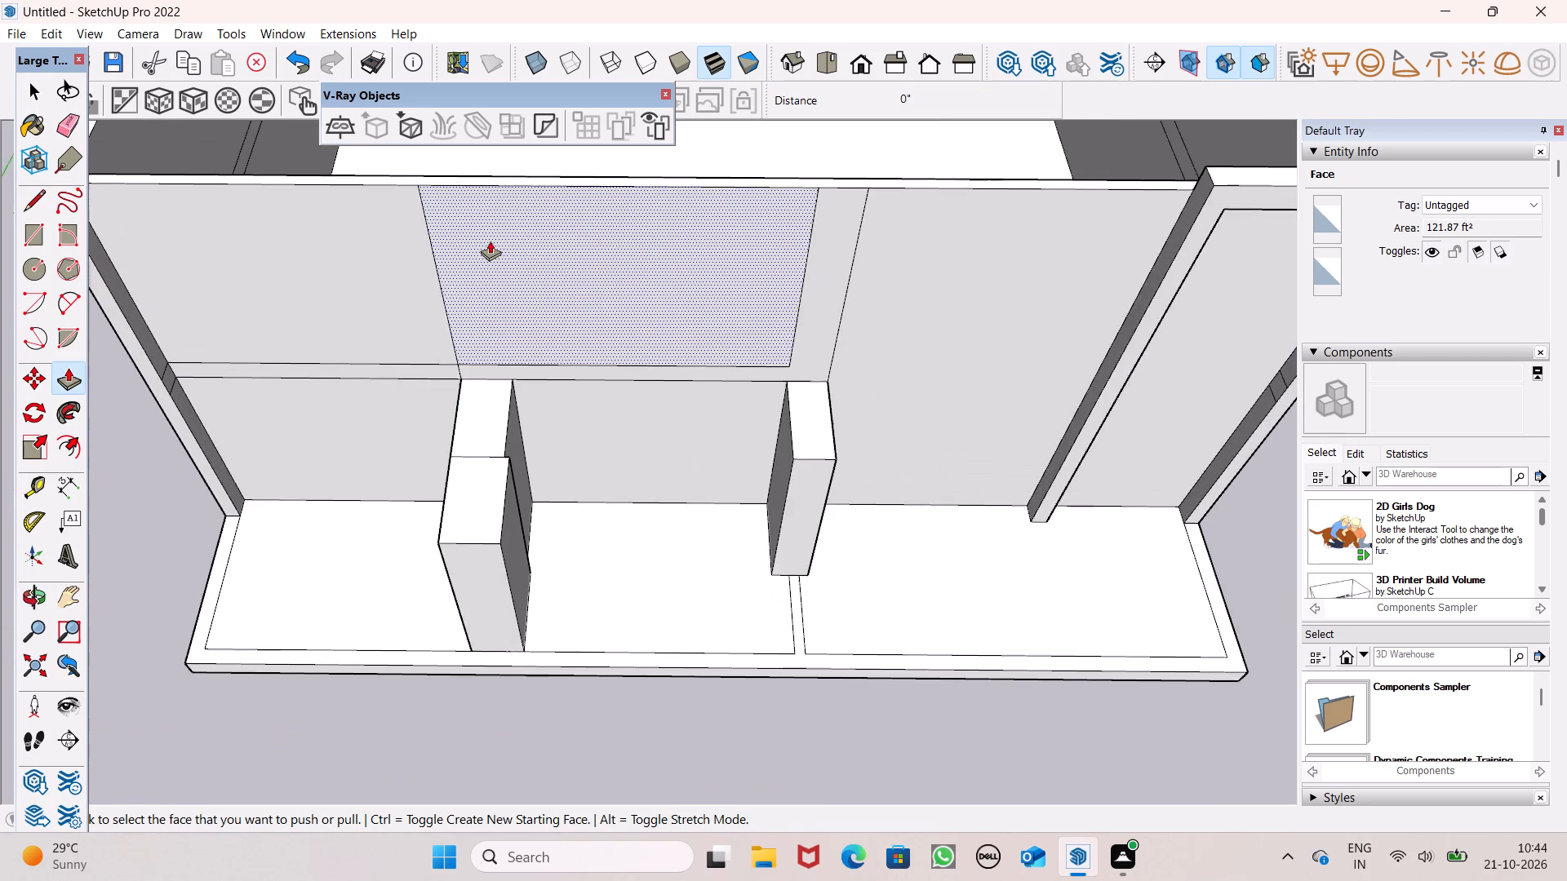
pyautogui.scroll(1, 490, 241)
pyautogui.scroll(-5, 581, 305)
pyautogui.scroll(-5, 1163, 237)
pyautogui.scroll(3, 858, 259)
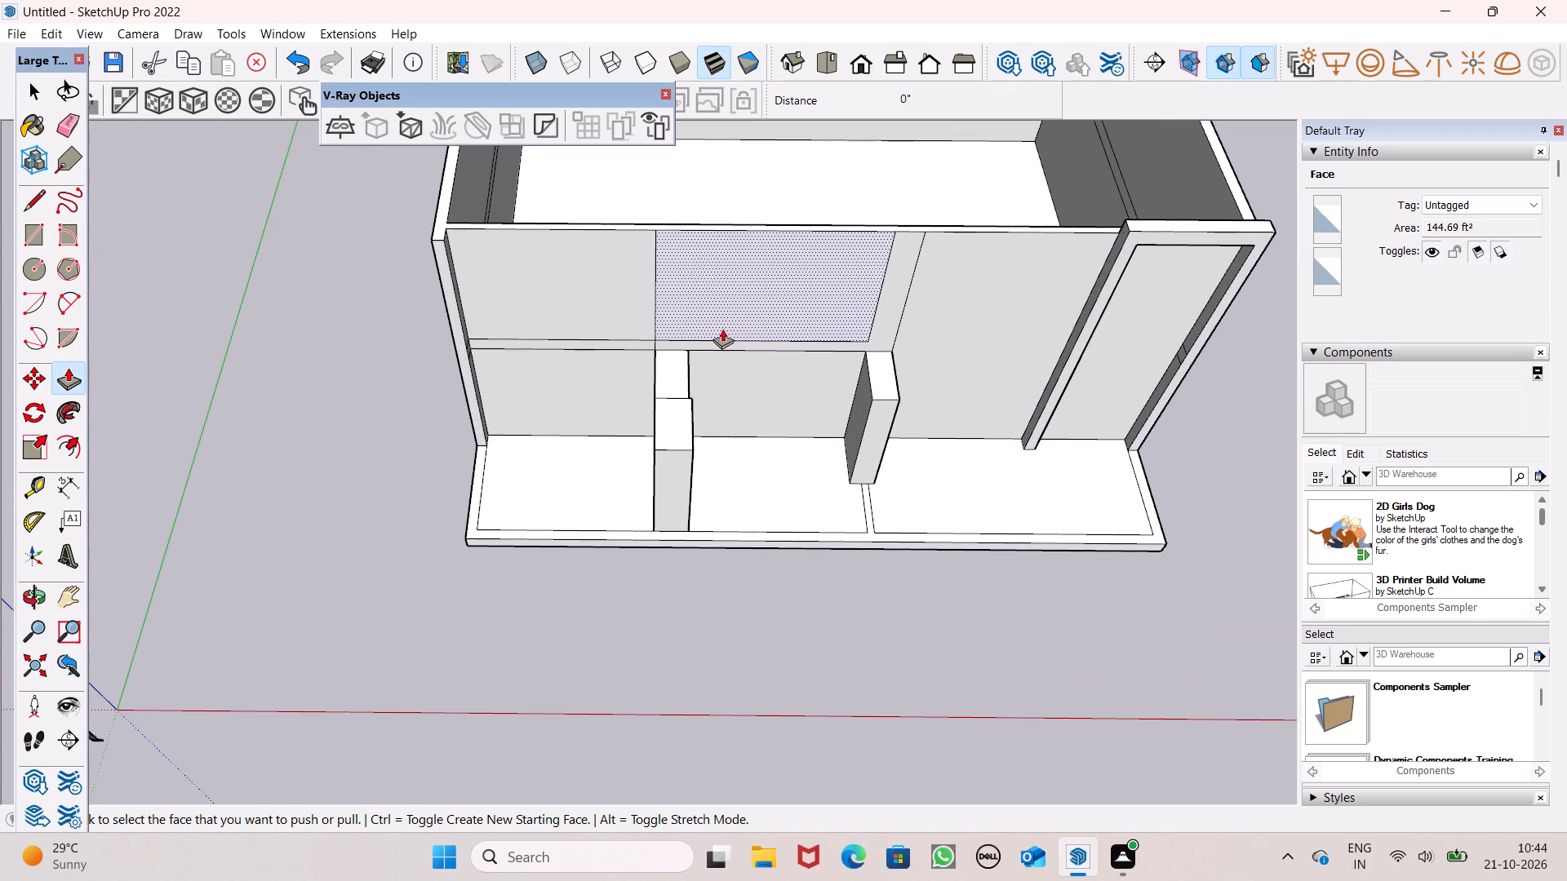
pyautogui.scroll(-5, 821, 281)
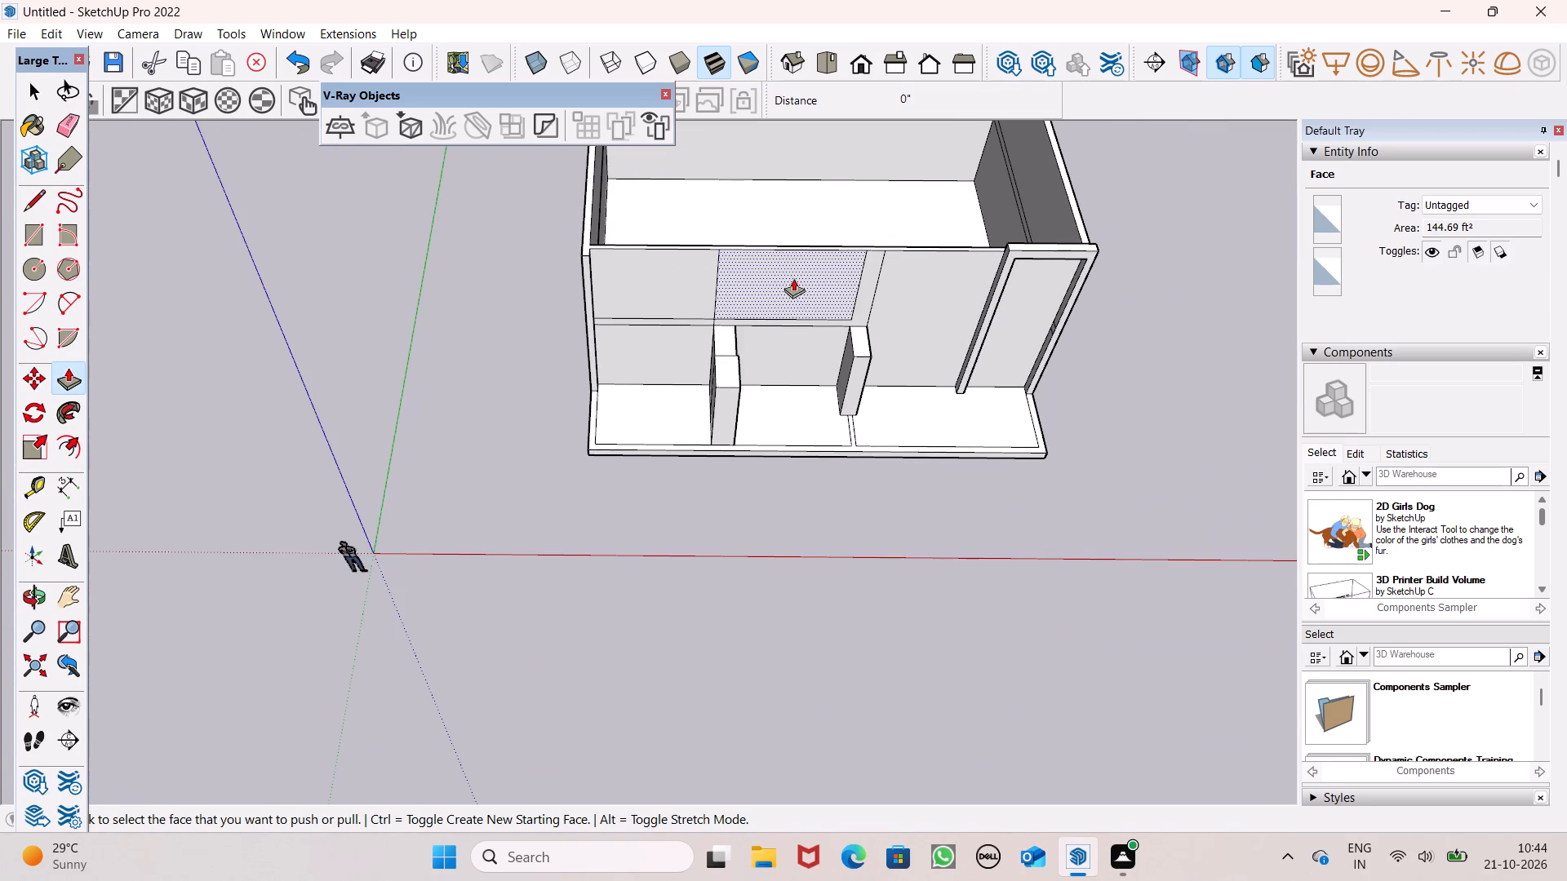
pyautogui.scroll(-3, 1019, 292)
pyautogui.moveTo(899, 330); pyautogui.dragTo(833, 303, button='middle')
pyautogui.scroll(4, 851, 299)
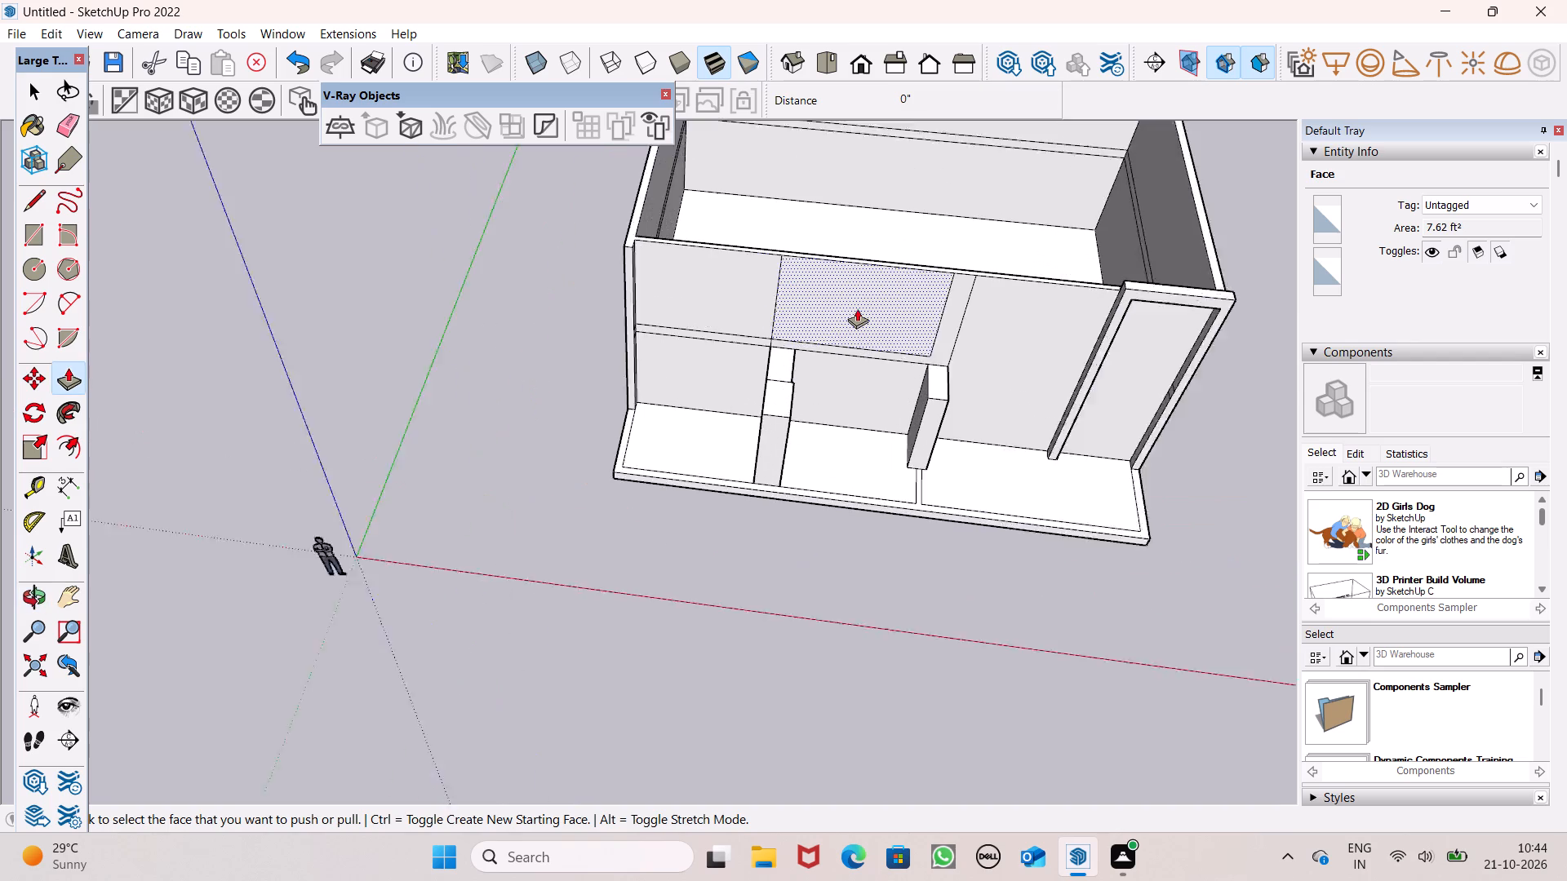
# Push/Pull the L-shaped strip above the porch piers forward close to the left pier's front face, undoing the extra extrusions.
pyautogui.scroll(3, 857, 308)
pyautogui.scroll(5, 751, 418)
pyautogui.moveTo(766, 405); pyautogui.dragTo(824, 480, button='middle')
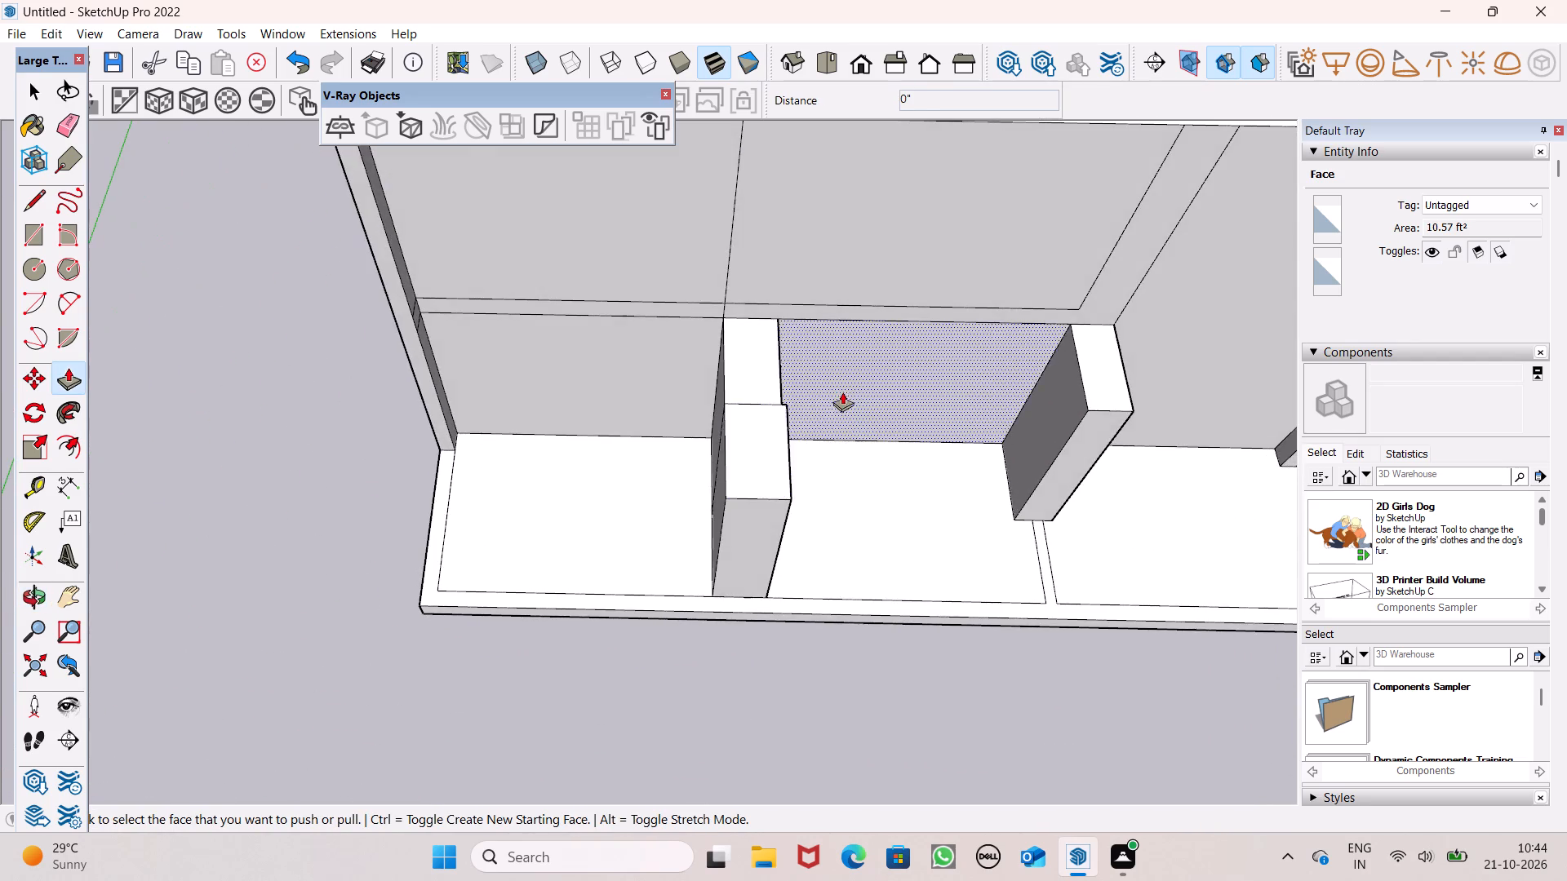
pyautogui.scroll(-6, 840, 404)
pyautogui.scroll(4, 1053, 283)
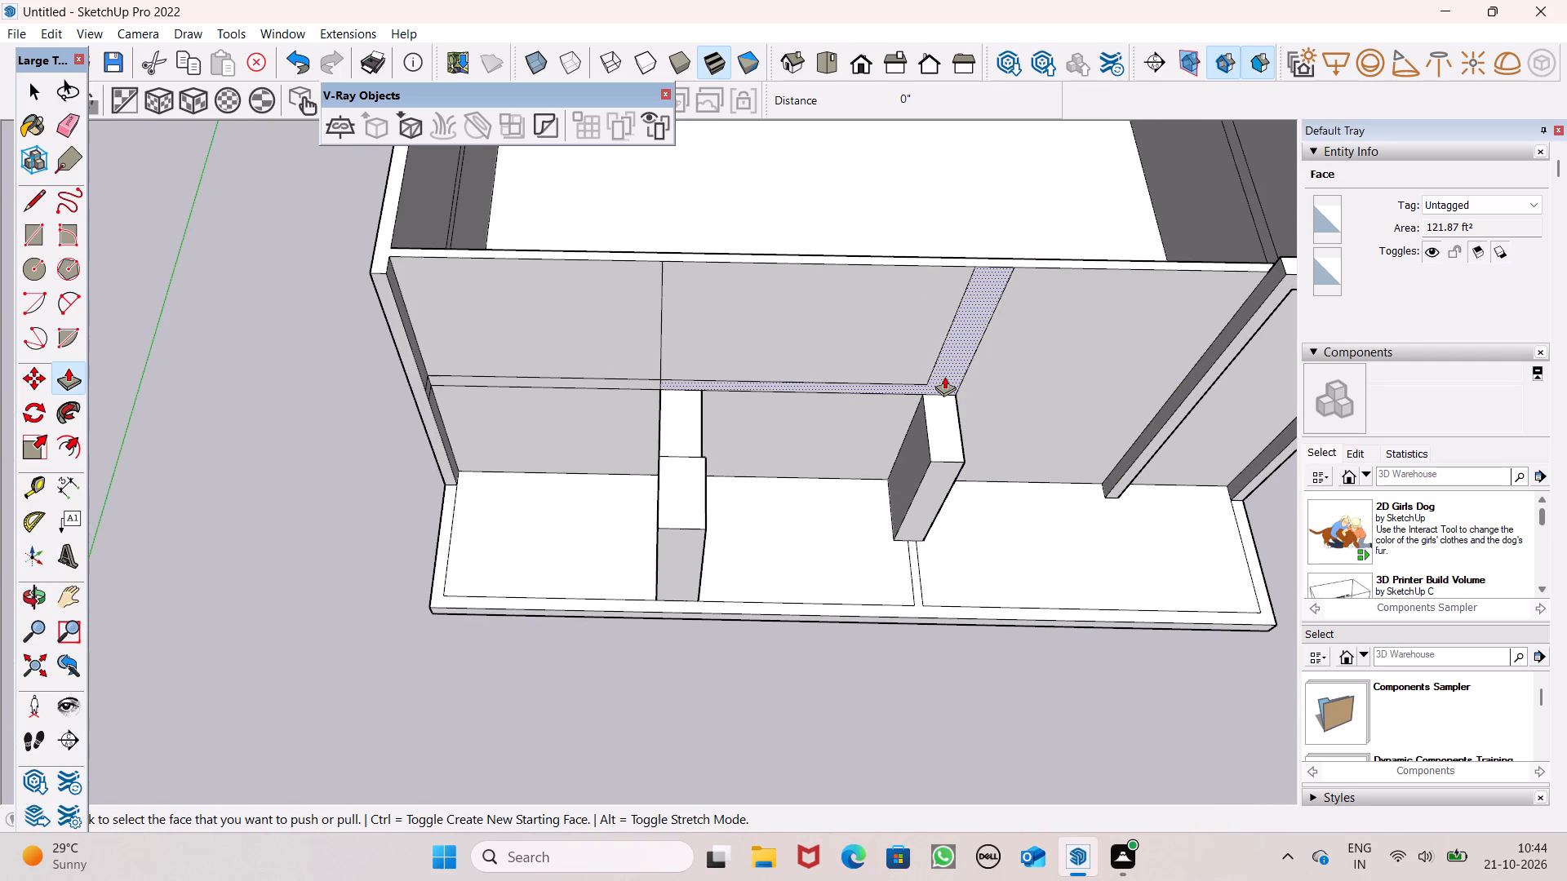
pyautogui.moveTo(944, 376); pyautogui.dragTo(946, 397)
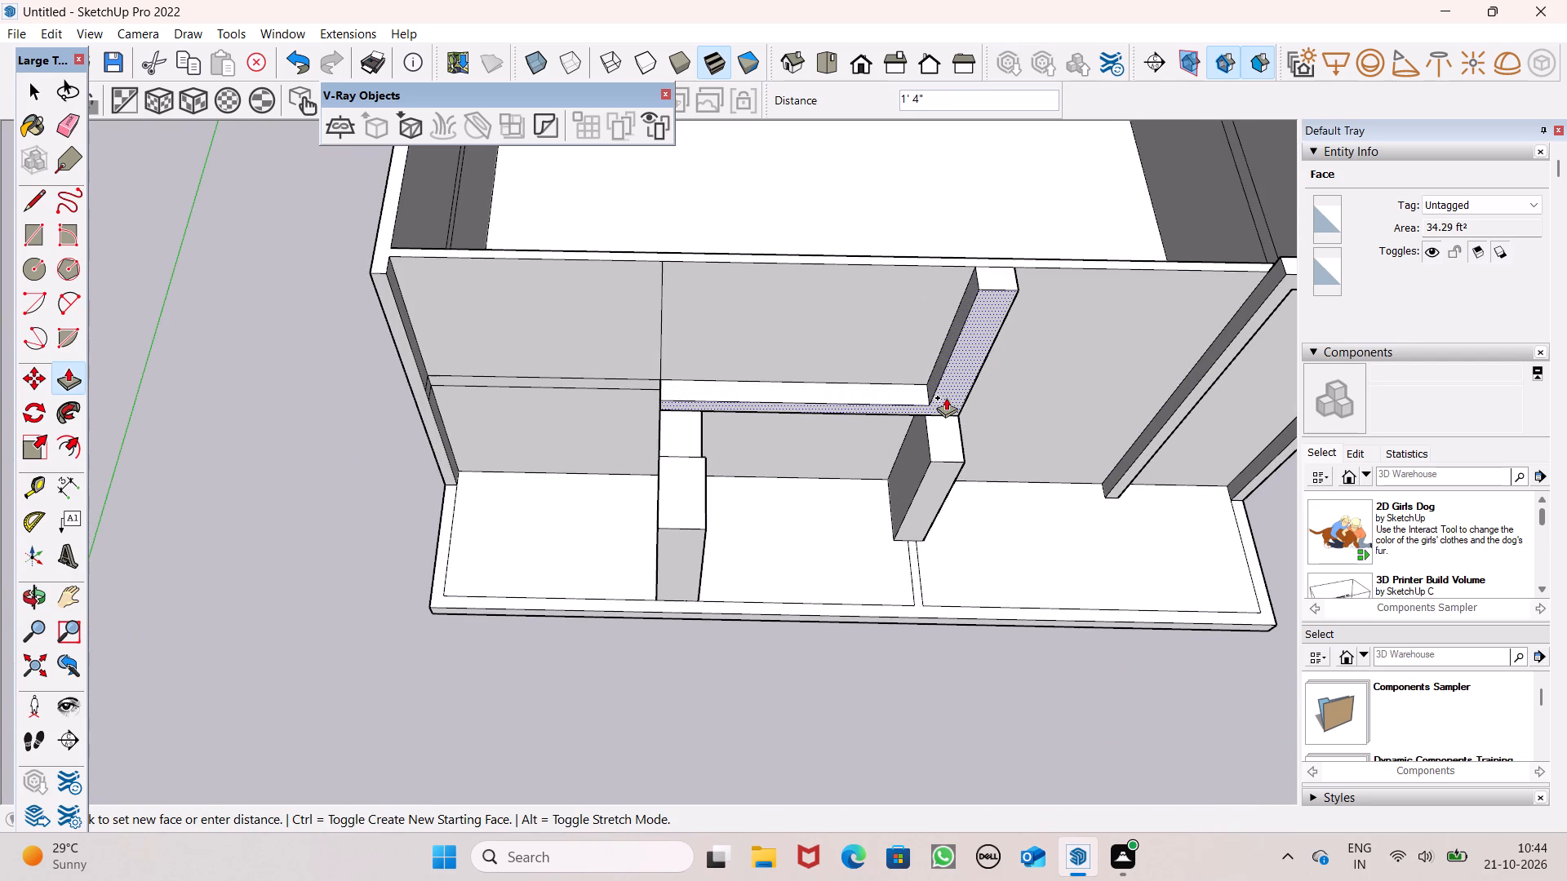
pyautogui.moveTo(946, 397); pyautogui.dragTo(957, 454)
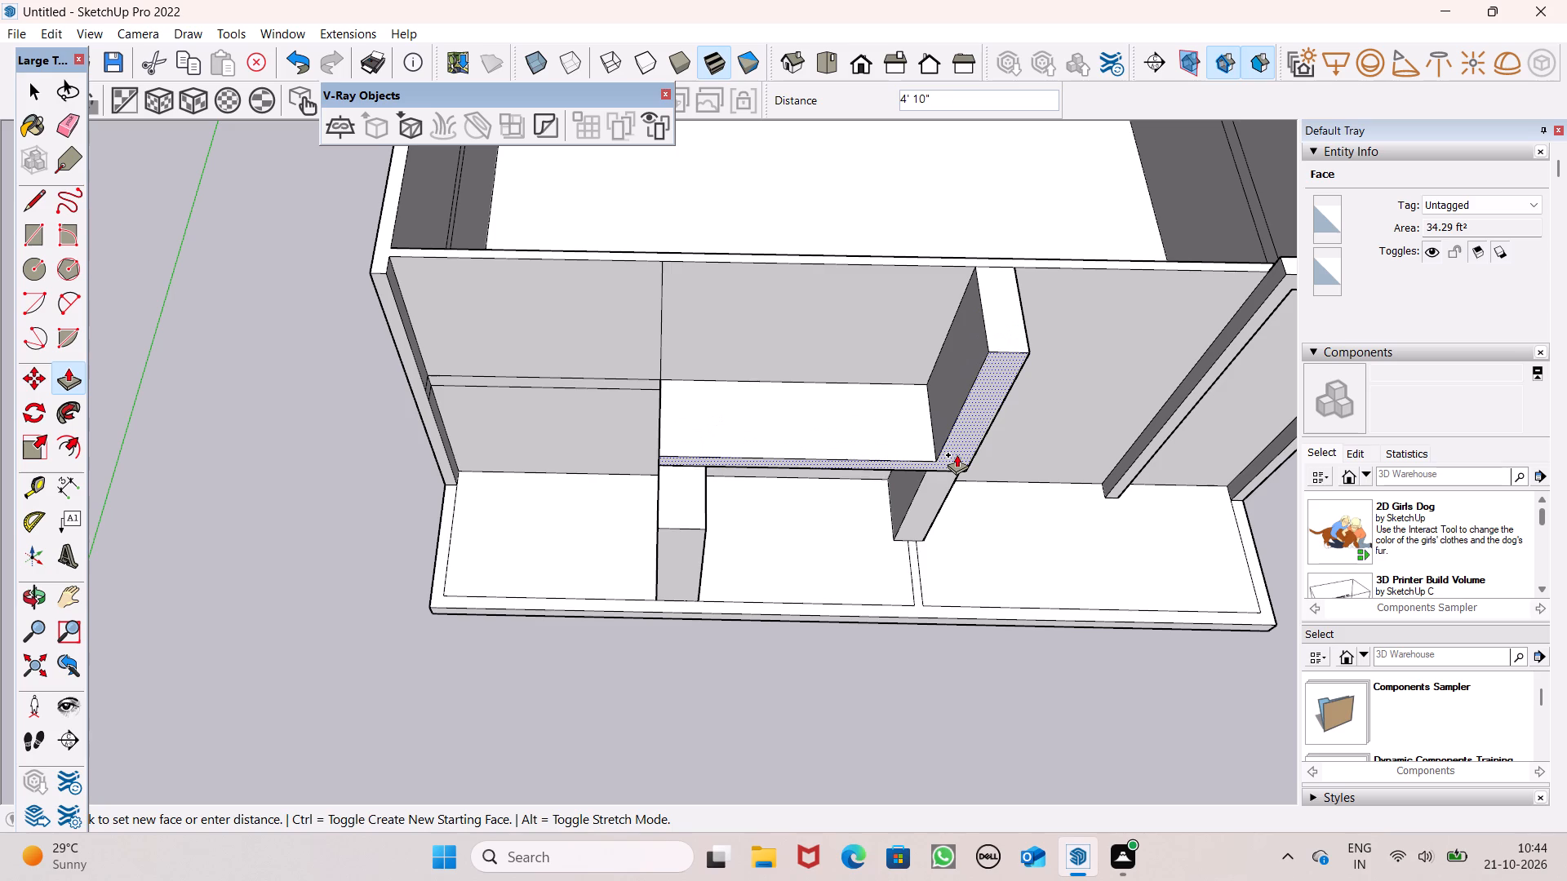
pyautogui.moveTo(957, 454); pyautogui.dragTo(956, 522)
pyautogui.moveTo(956, 522); pyautogui.dragTo(801, 548)
pyautogui.doubleClick(801, 548)
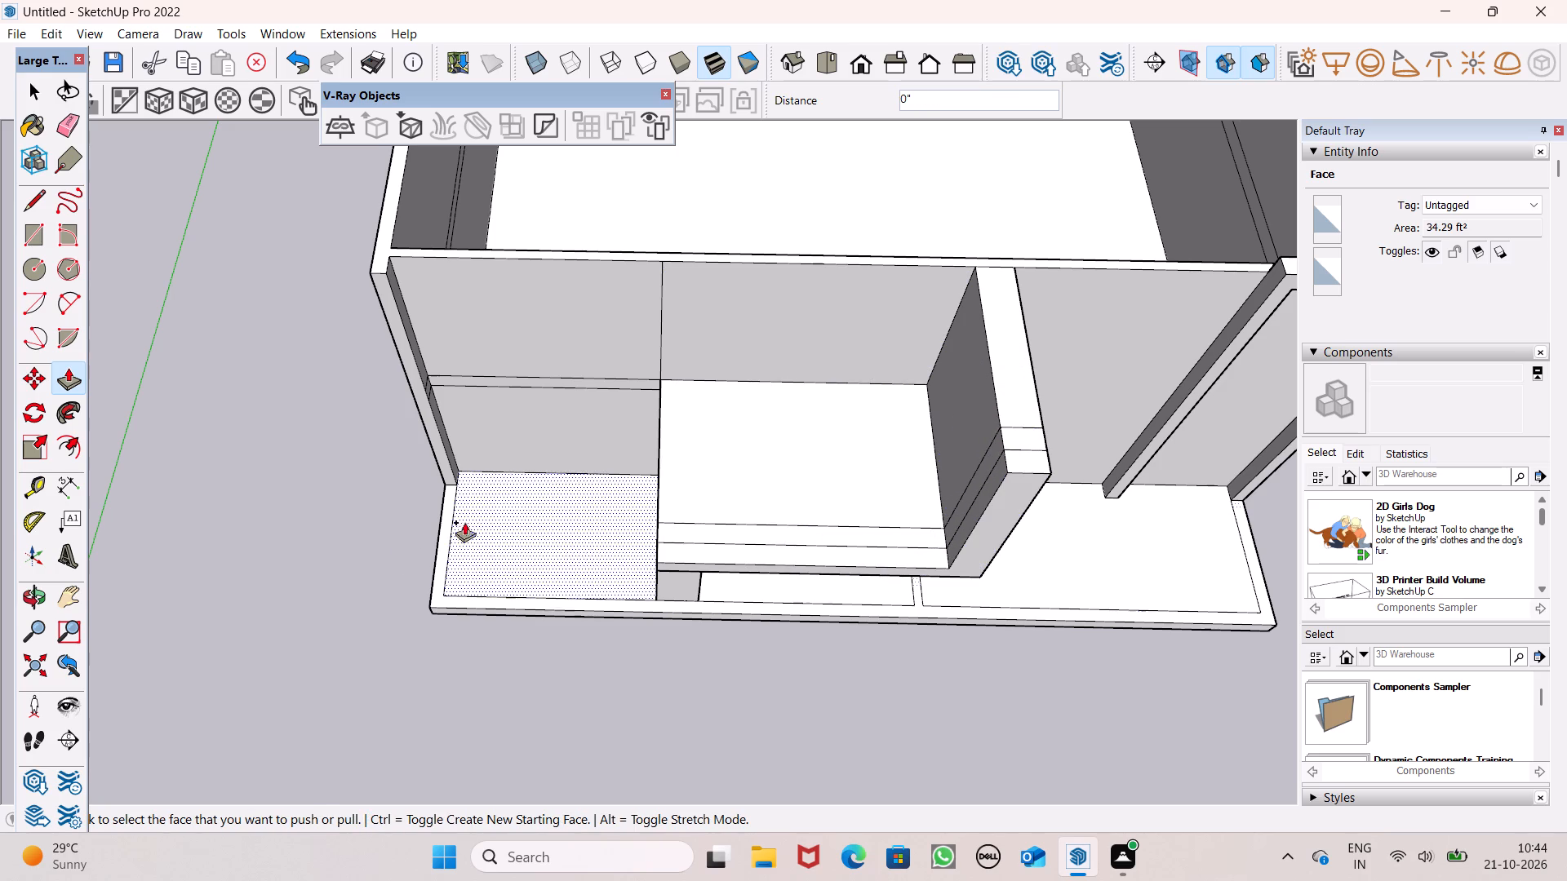
pyautogui.hotkey('ctrl', 'z')
pyautogui.hotkey('ctrl', 'z')
# Push/Pull the L-shaped projection's front face another 1 15/16" forward to line up with the left pier's front face.
pyautogui.moveTo(688, 603); pyautogui.dragTo(872, 399, button='middle')
pyautogui.scroll(1, 866, 407)
pyautogui.scroll(6, 745, 500)
pyautogui.scroll(6, 606, 432)
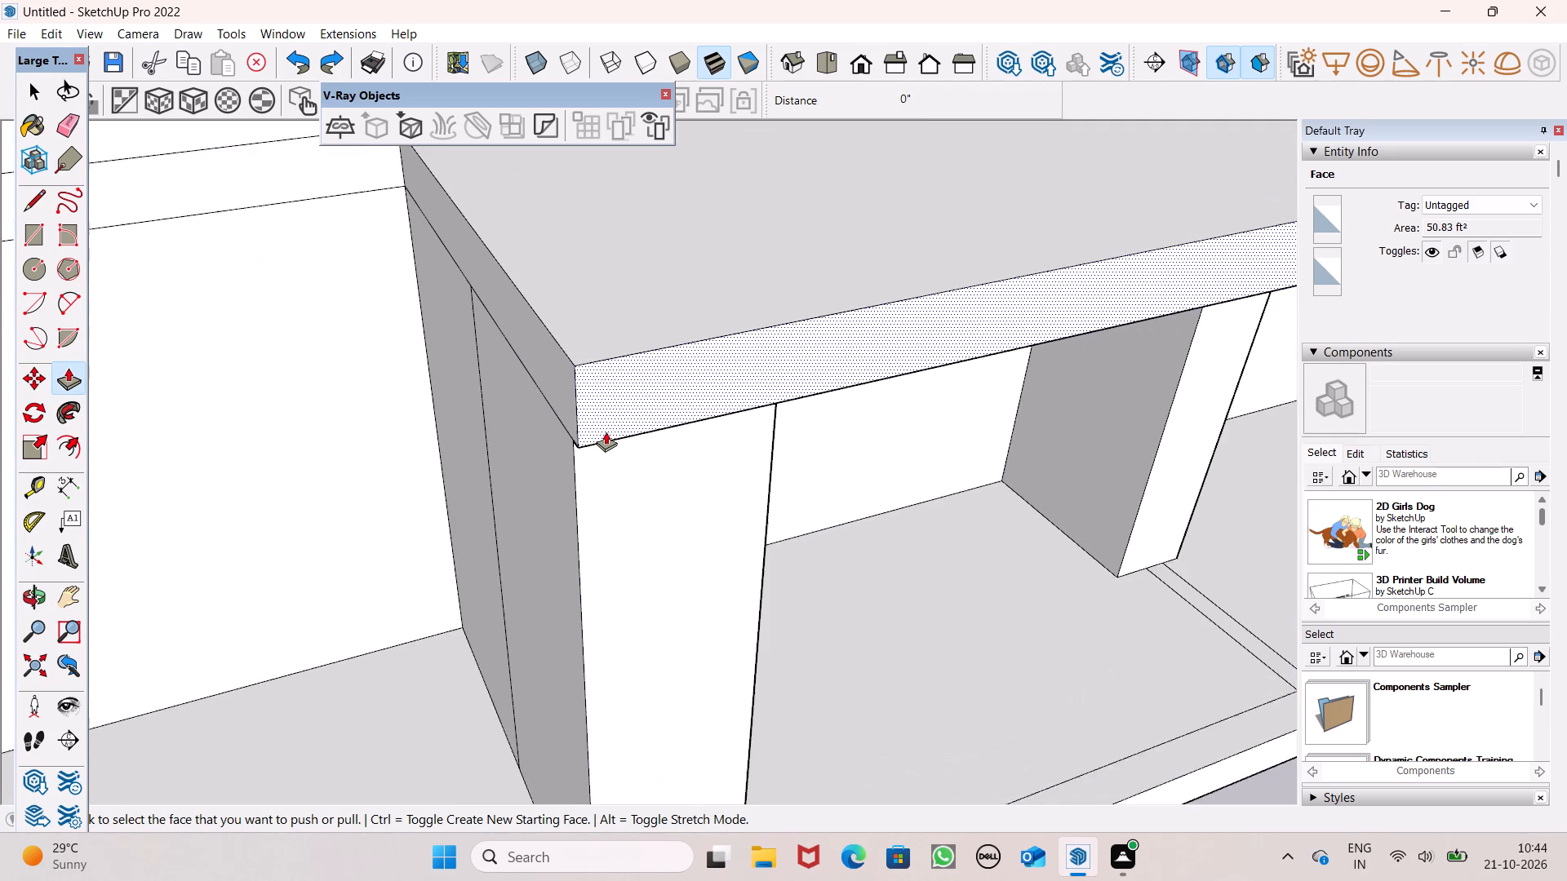
pyautogui.moveTo(606, 432); pyautogui.dragTo(571, 457)
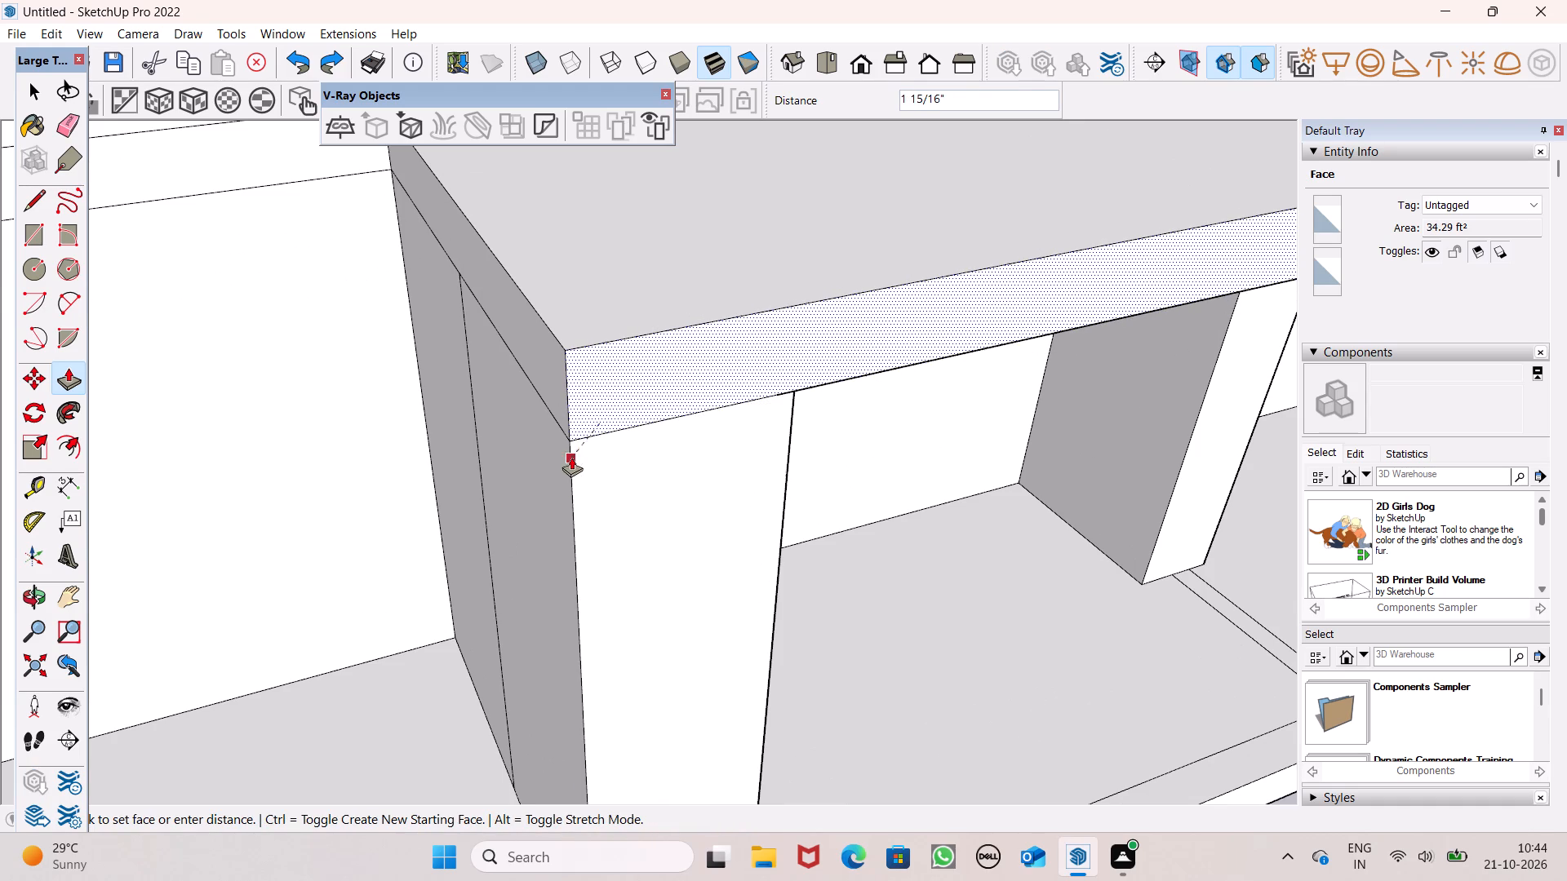
pyautogui.moveTo(571, 457); pyautogui.dragTo(579, 453)
pyautogui.scroll(-20, 579, 453)
pyautogui.scroll(-3, 579, 453)
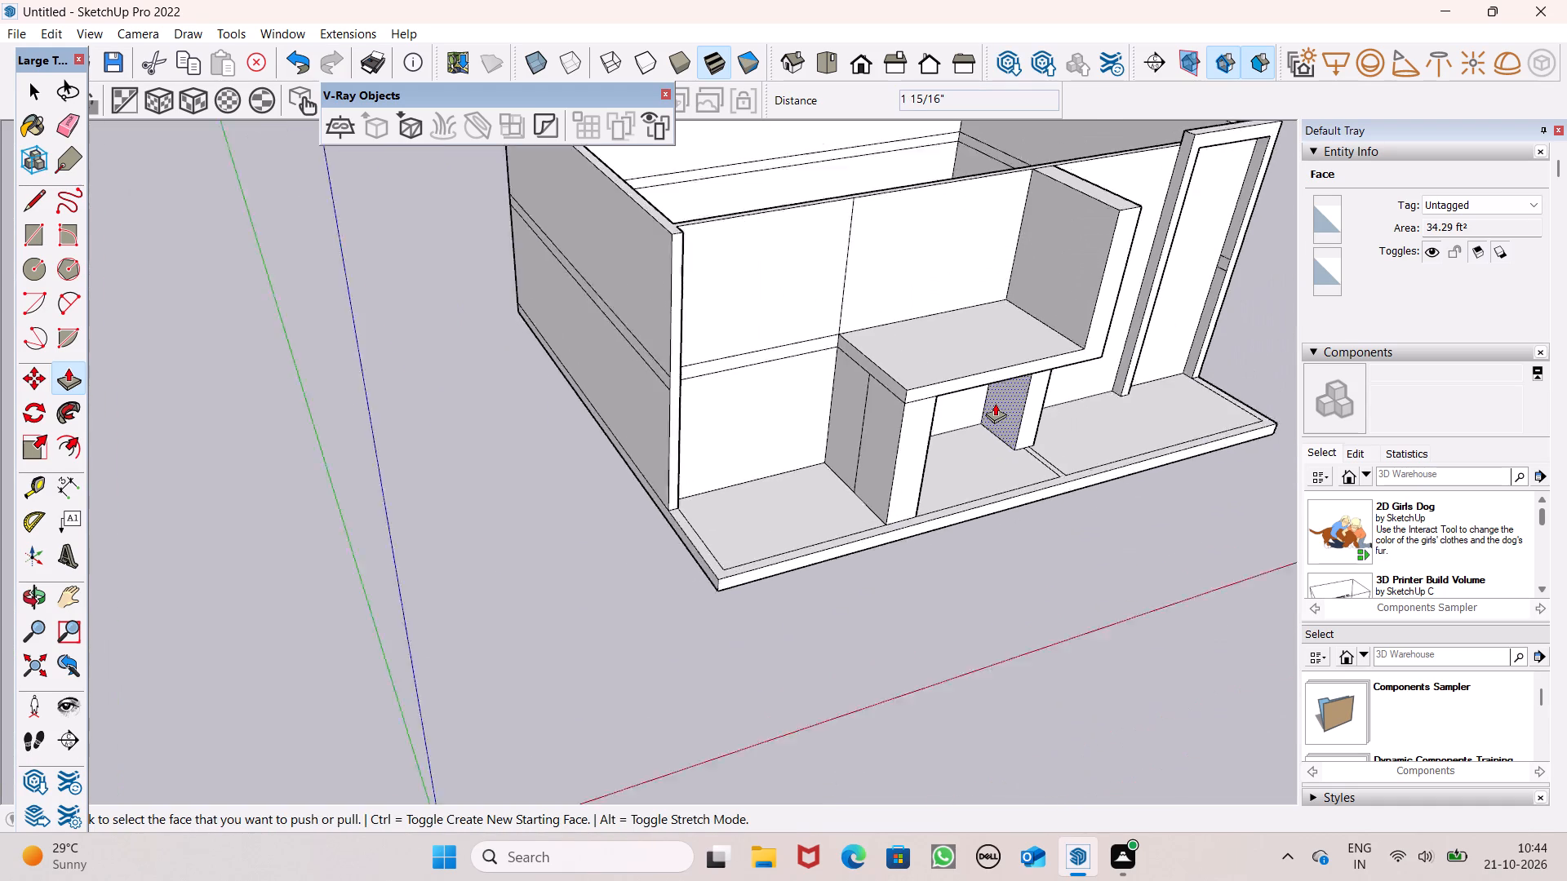
pyautogui.scroll(-2, 995, 403)
pyautogui.moveTo(1092, 408); pyautogui.dragTo(721, 272, button='middle')
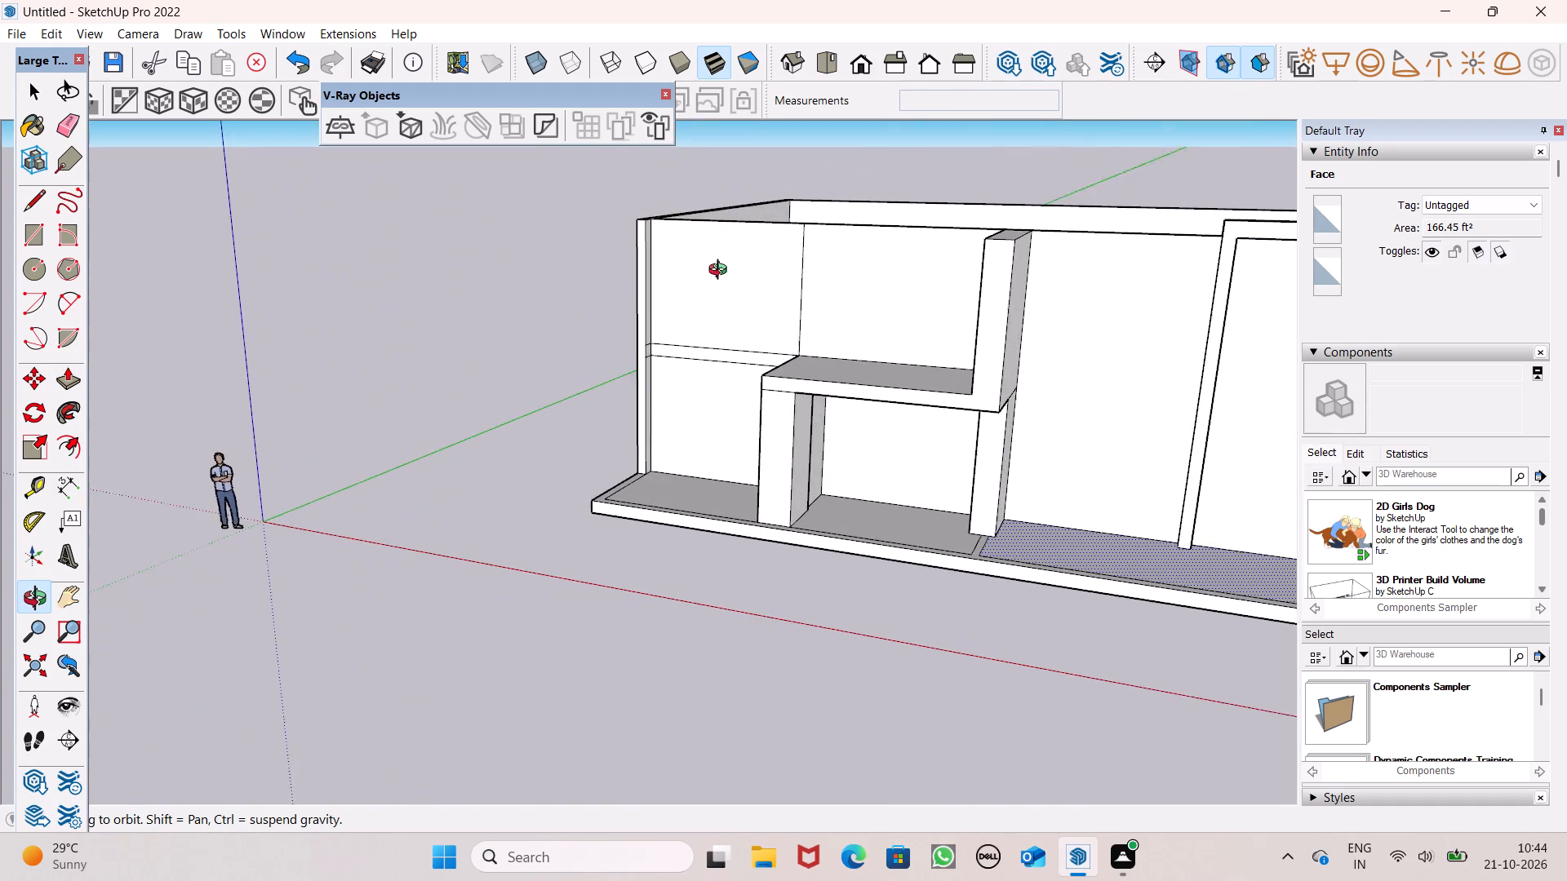
# Examine the L-shaped projection and the front wall behind it from several raised angles.
pyautogui.moveTo(721, 272); pyautogui.dragTo(835, 209, button='middle')
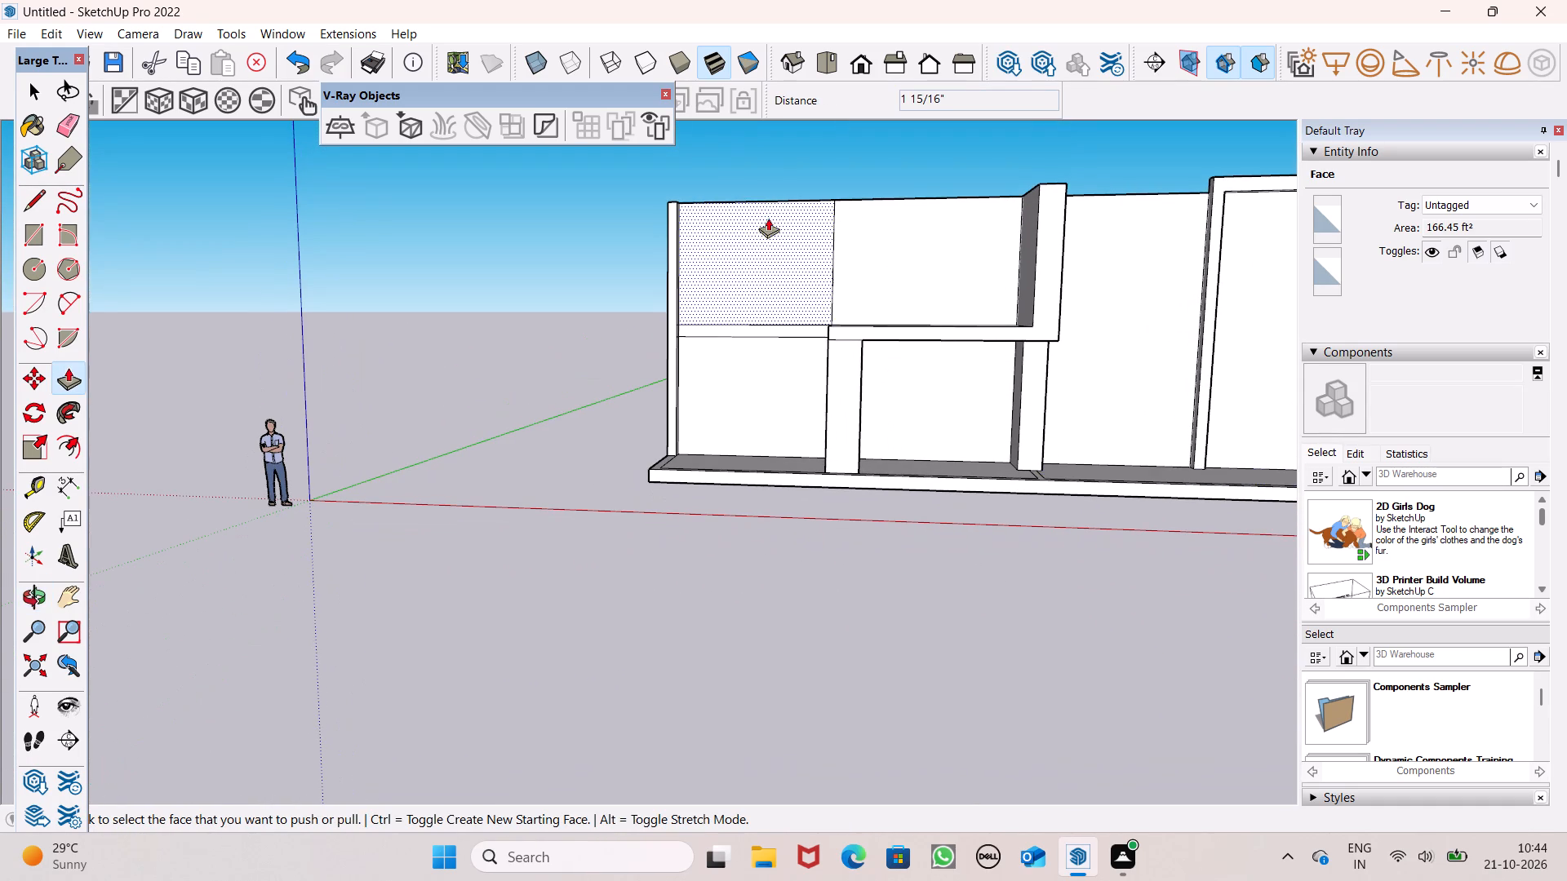
pyautogui.moveTo(881, 359); pyautogui.dragTo(922, 490, button='middle')
pyautogui.scroll(2, 930, 314)
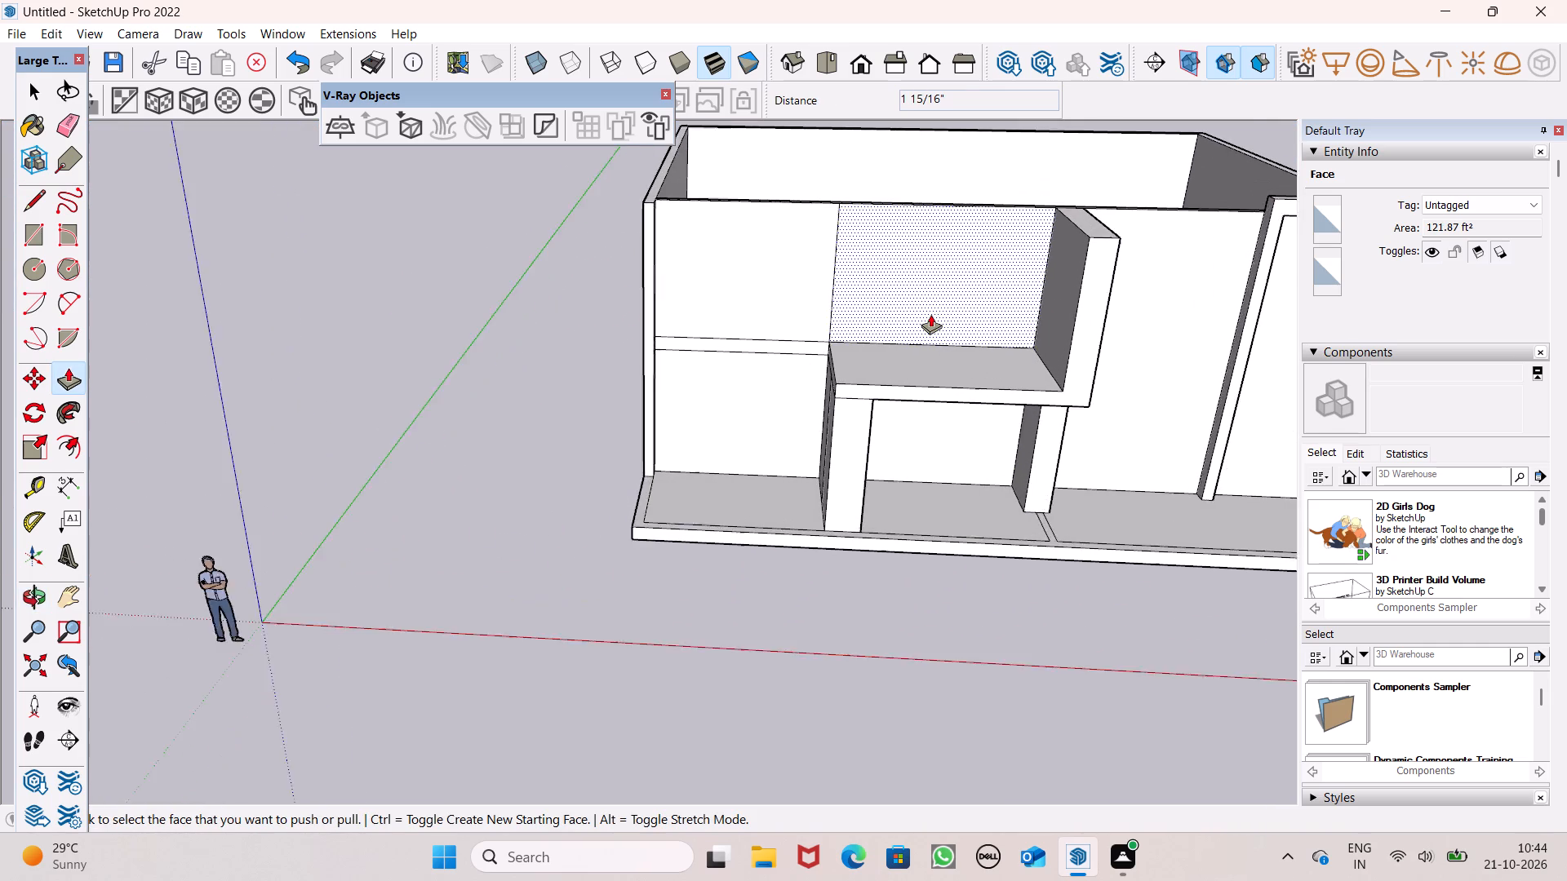
pyautogui.scroll(-2, 930, 303)
pyautogui.moveTo(920, 352); pyautogui.dragTo(943, 472, button='middle')
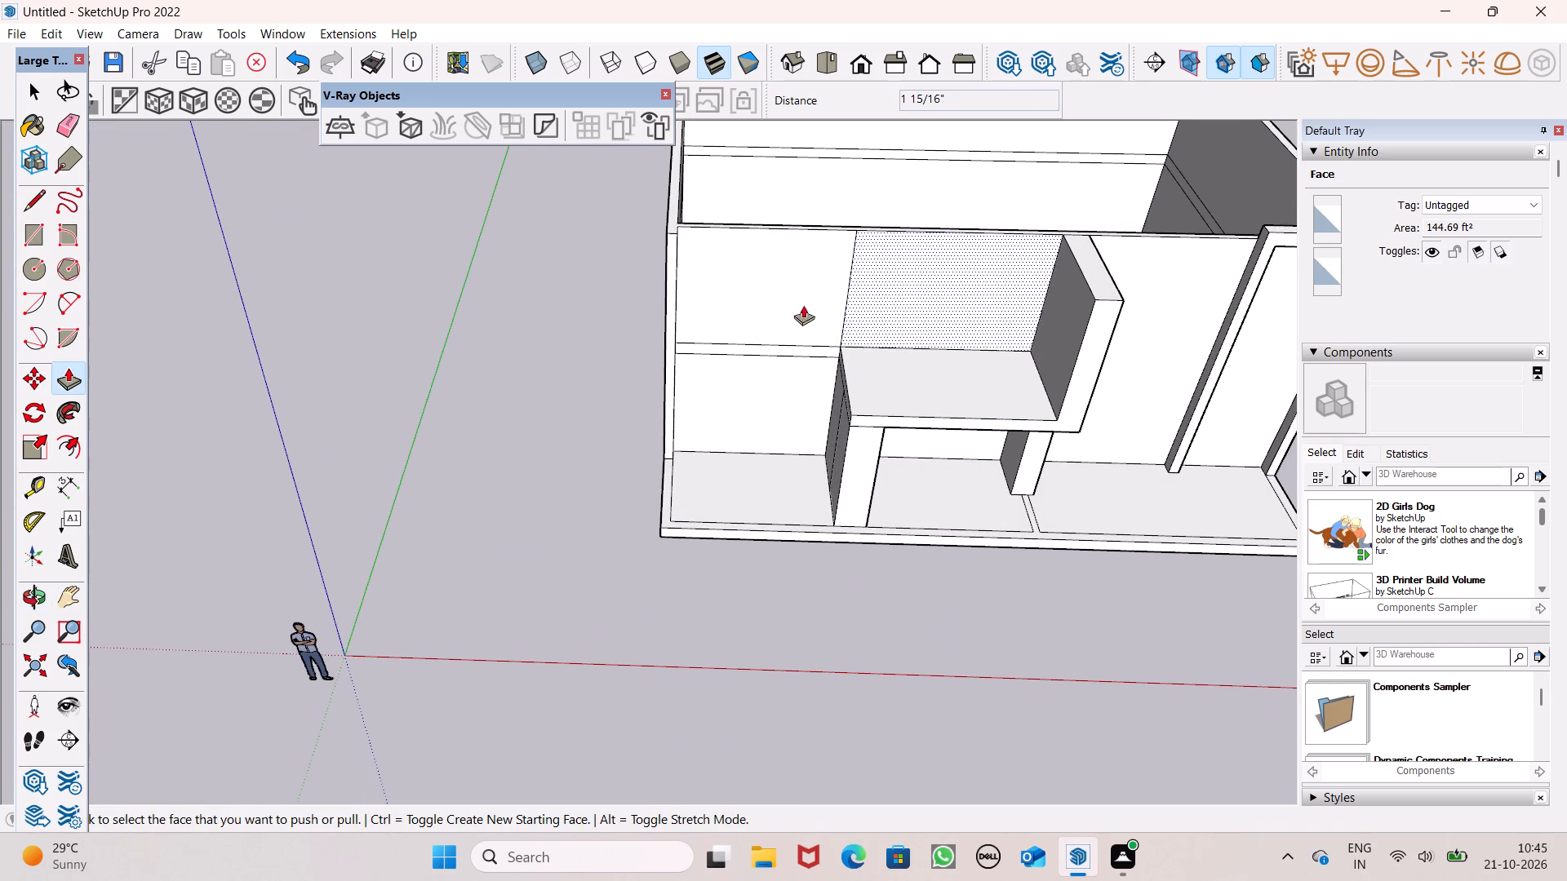
pyautogui.moveTo(905, 332); pyautogui.dragTo(891, 350, button='middle')
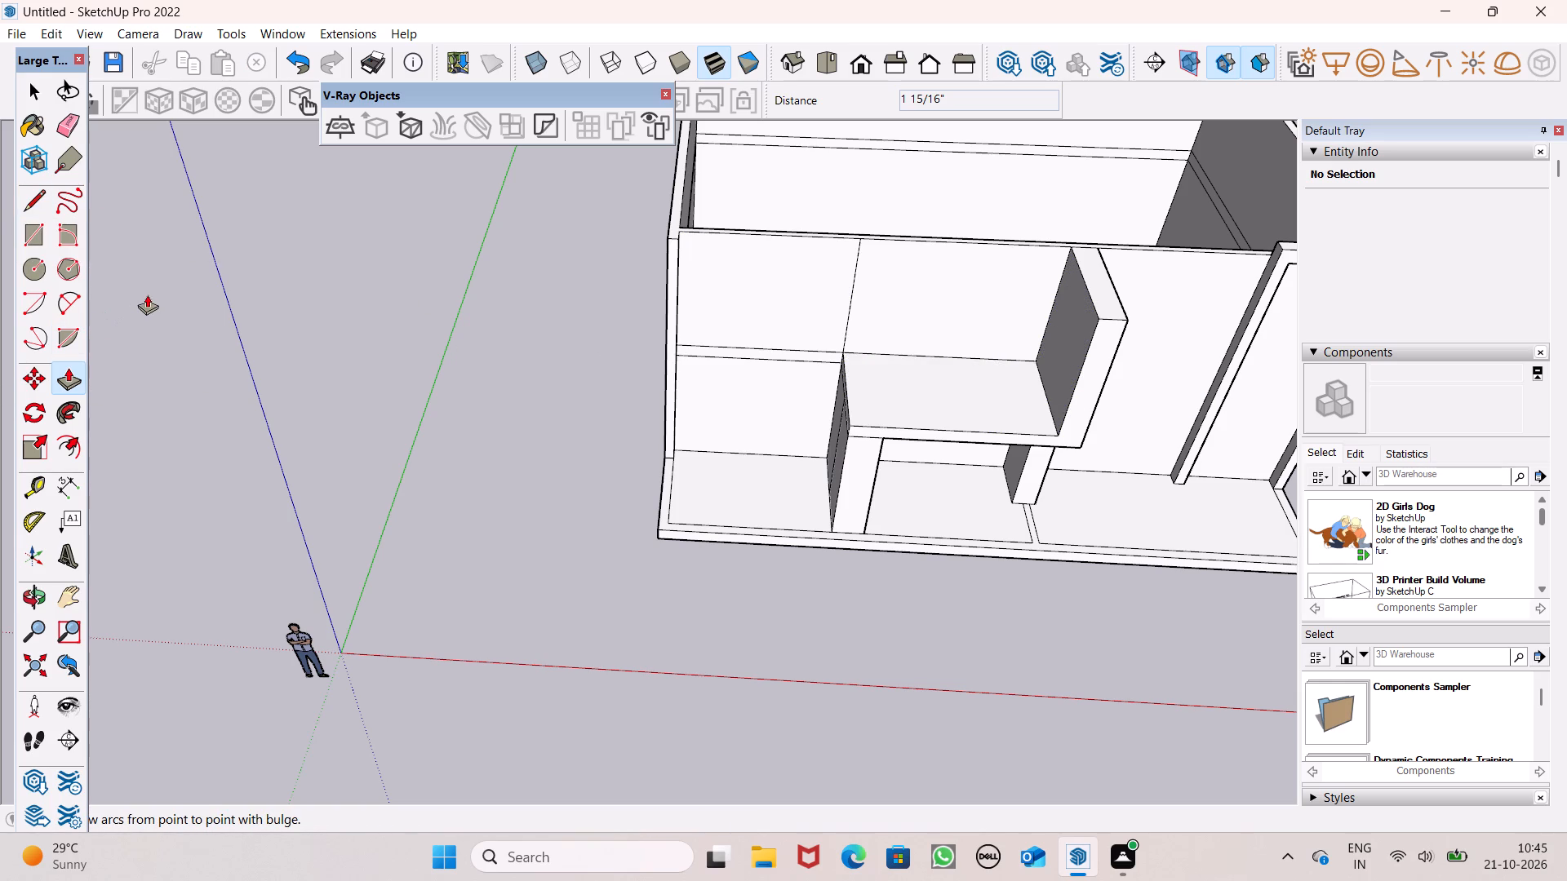
pyautogui.click(38, 214)
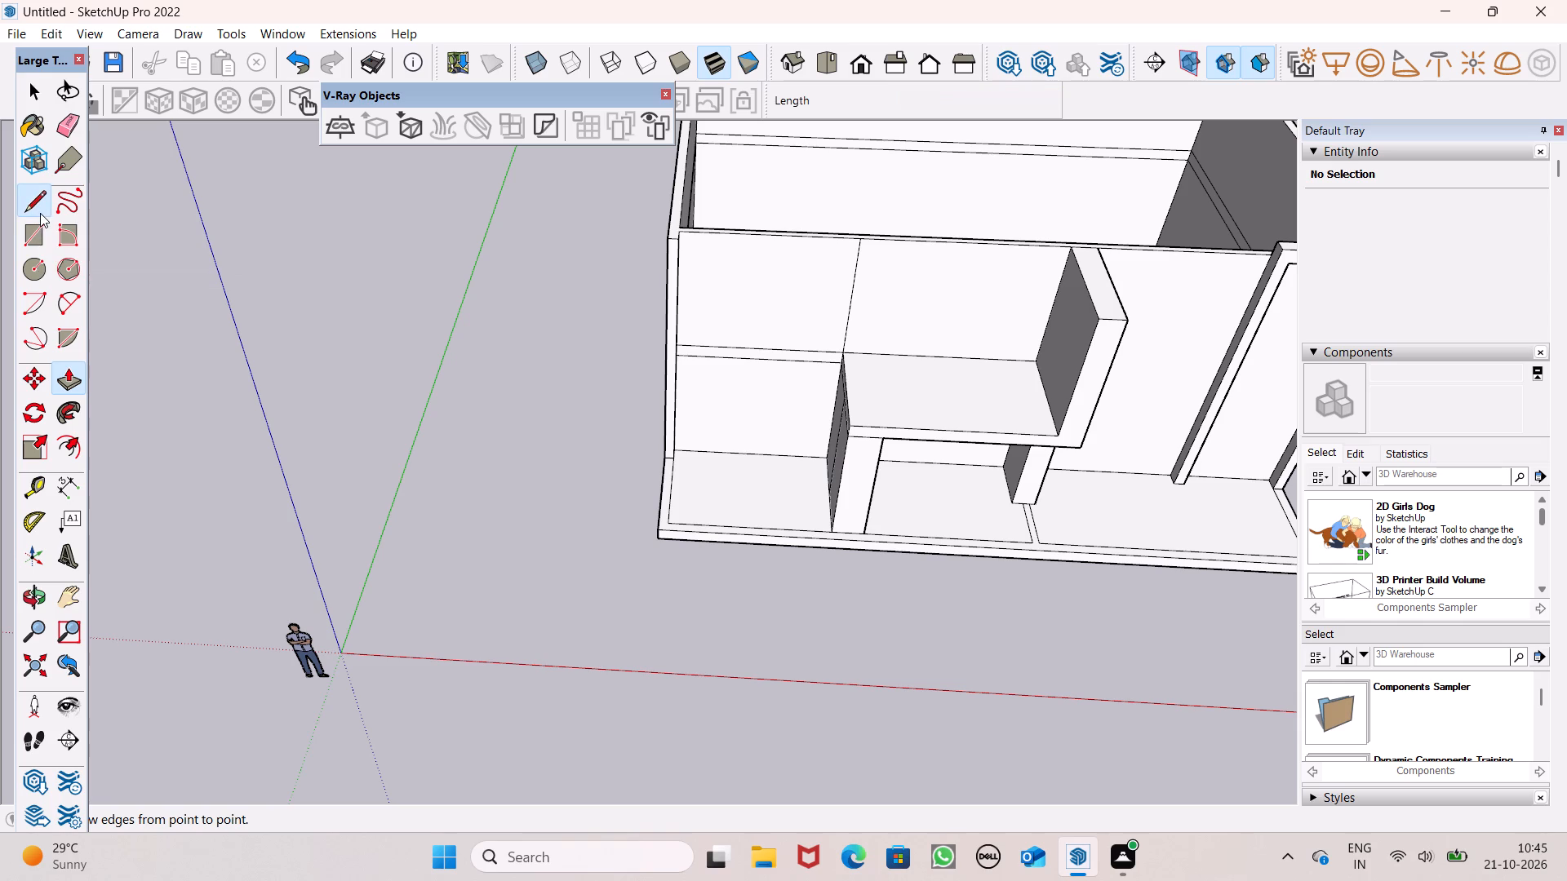
pyautogui.moveTo(1007, 370); pyautogui.dragTo(1028, 277, button='middle')
pyautogui.scroll(1, 1028, 281)
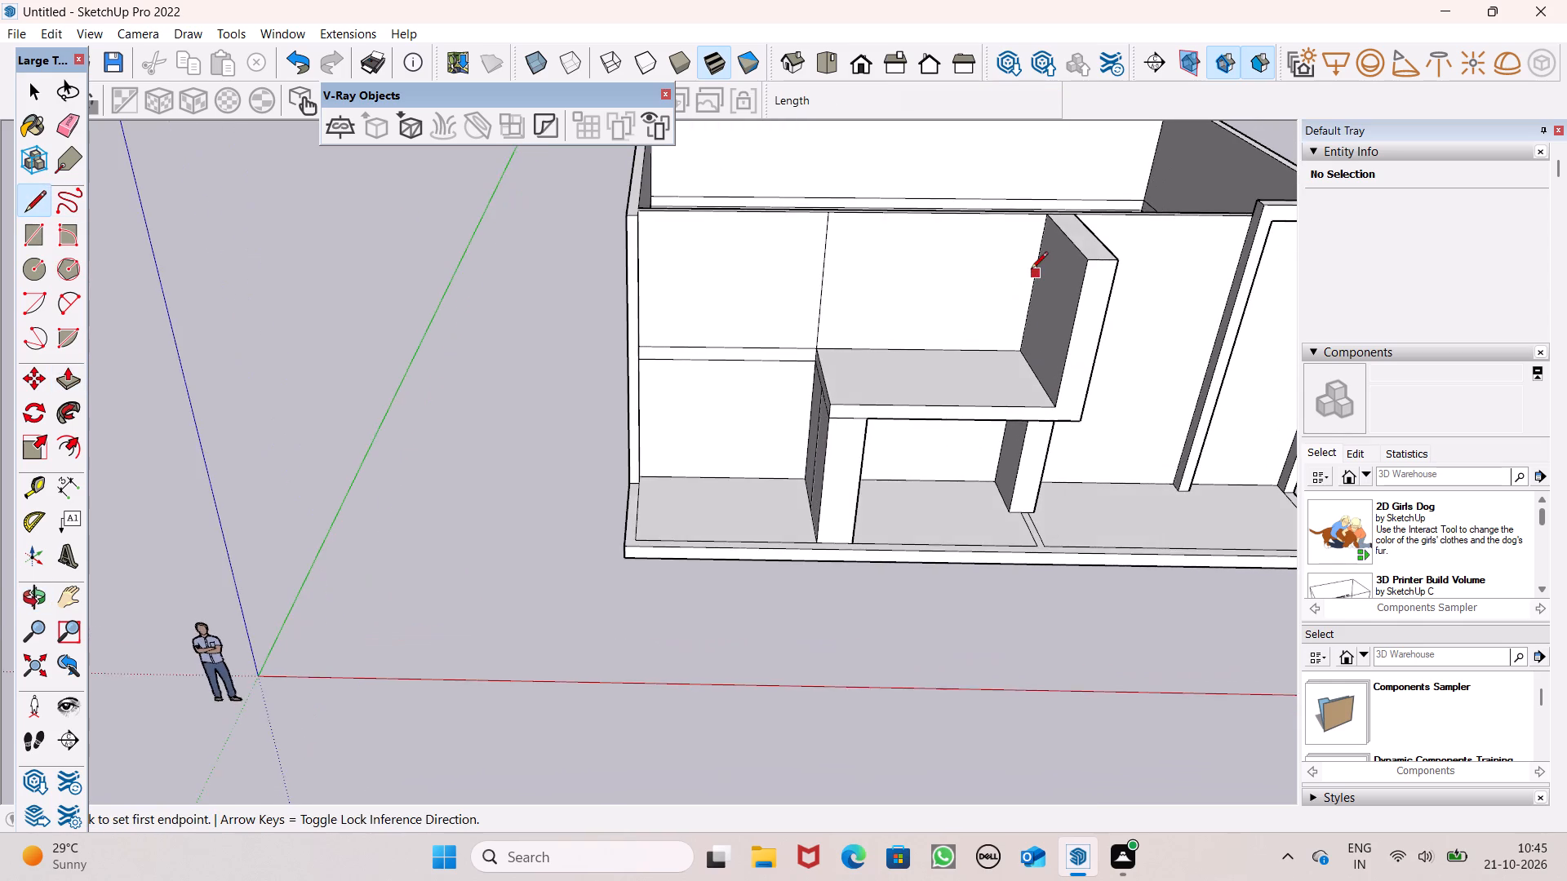
pyautogui.scroll(6, 1034, 265)
pyautogui.moveTo(1035, 272); pyautogui.dragTo(1066, 270, button='middle')
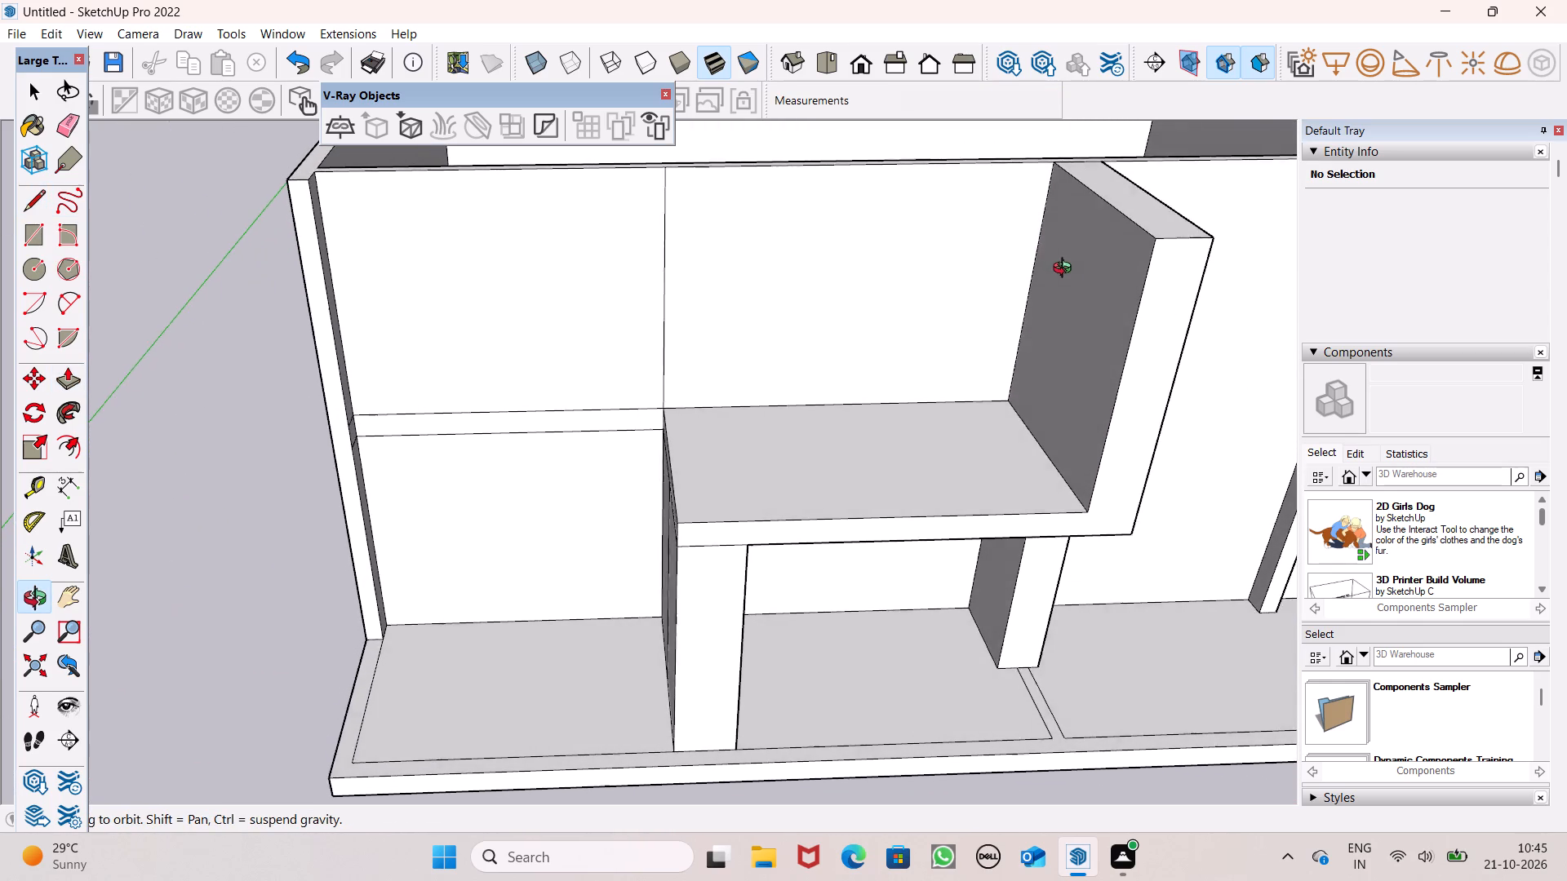
pyautogui.moveTo(1066, 270); pyautogui.dragTo(1064, 272, button='middle')
pyautogui.scroll(-2, 1017, 237)
pyautogui.moveTo(1001, 260); pyautogui.dragTo(956, 263, button='middle')
pyautogui.scroll(2, 897, 244)
pyautogui.scroll(-3, 798, 233)
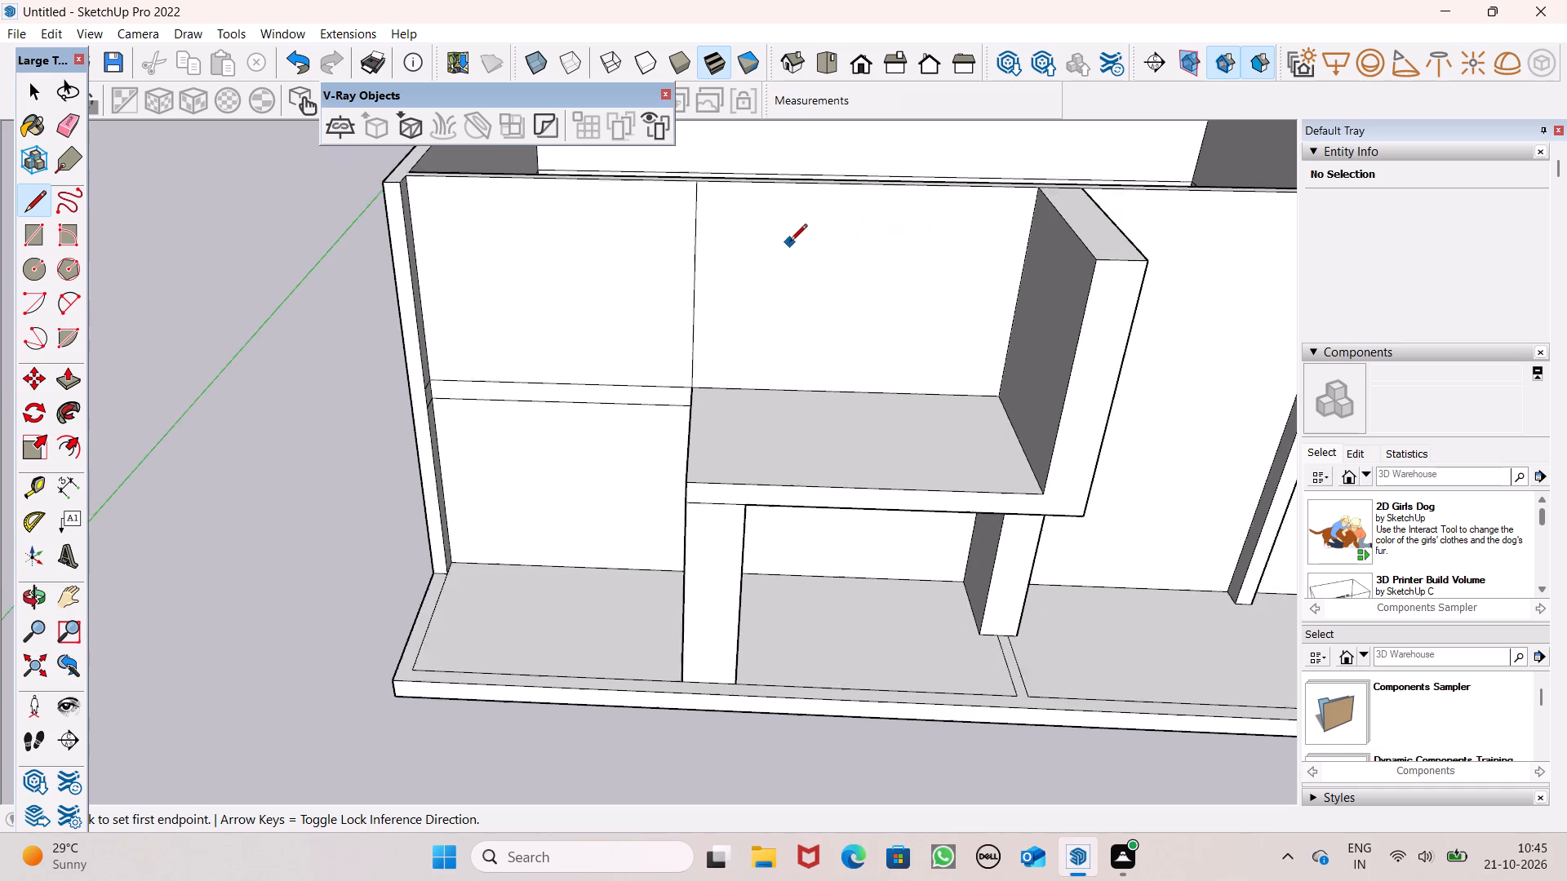
pyautogui.scroll(-3, 790, 242)
pyautogui.moveTo(751, 286); pyautogui.dragTo(762, 431, button='middle')
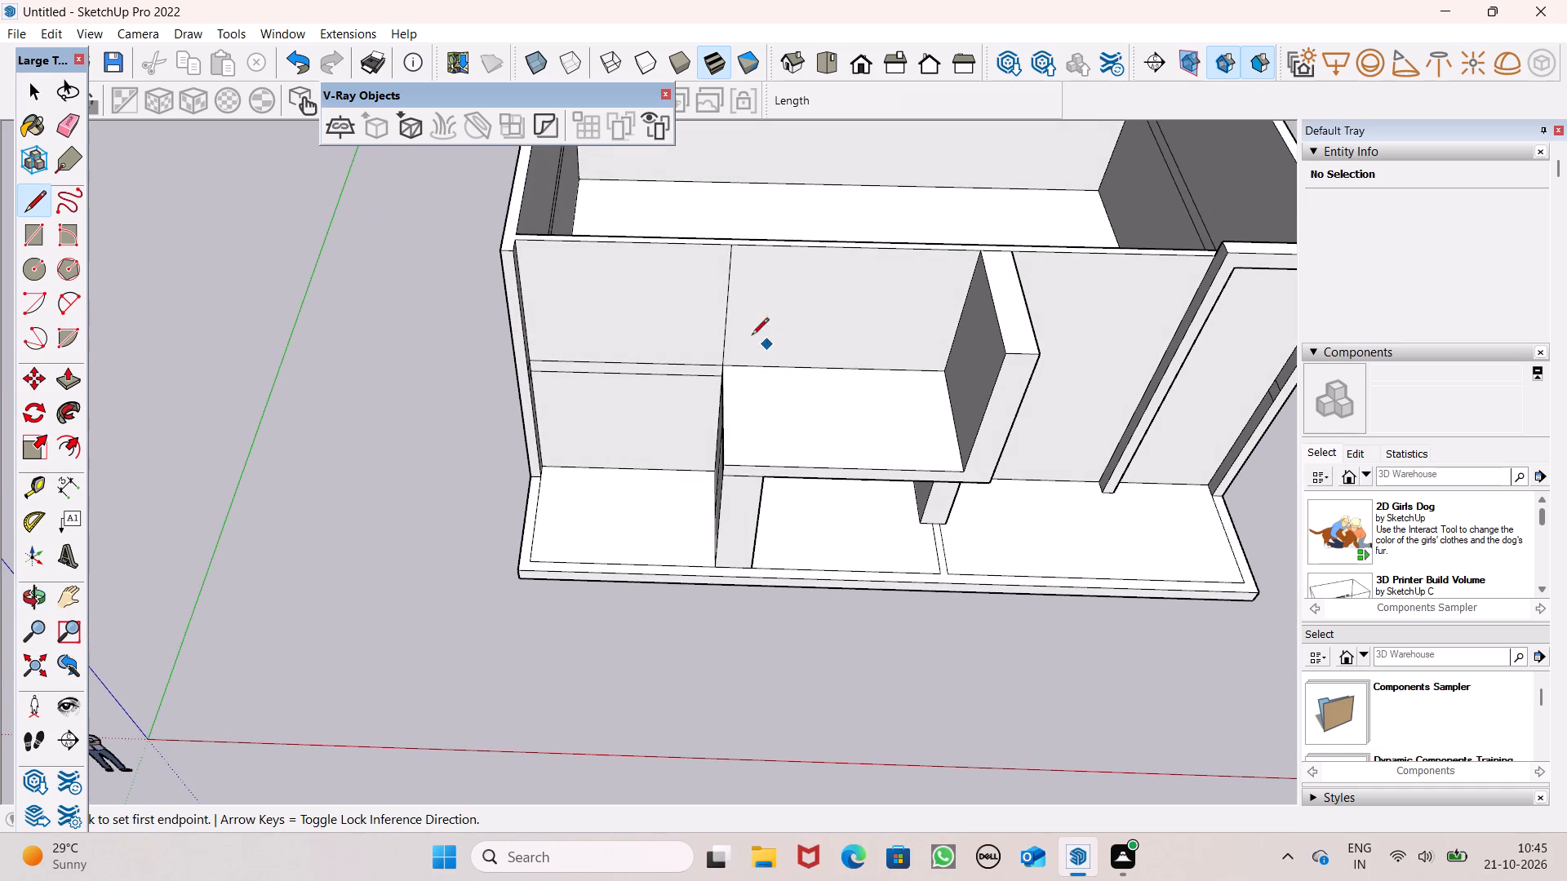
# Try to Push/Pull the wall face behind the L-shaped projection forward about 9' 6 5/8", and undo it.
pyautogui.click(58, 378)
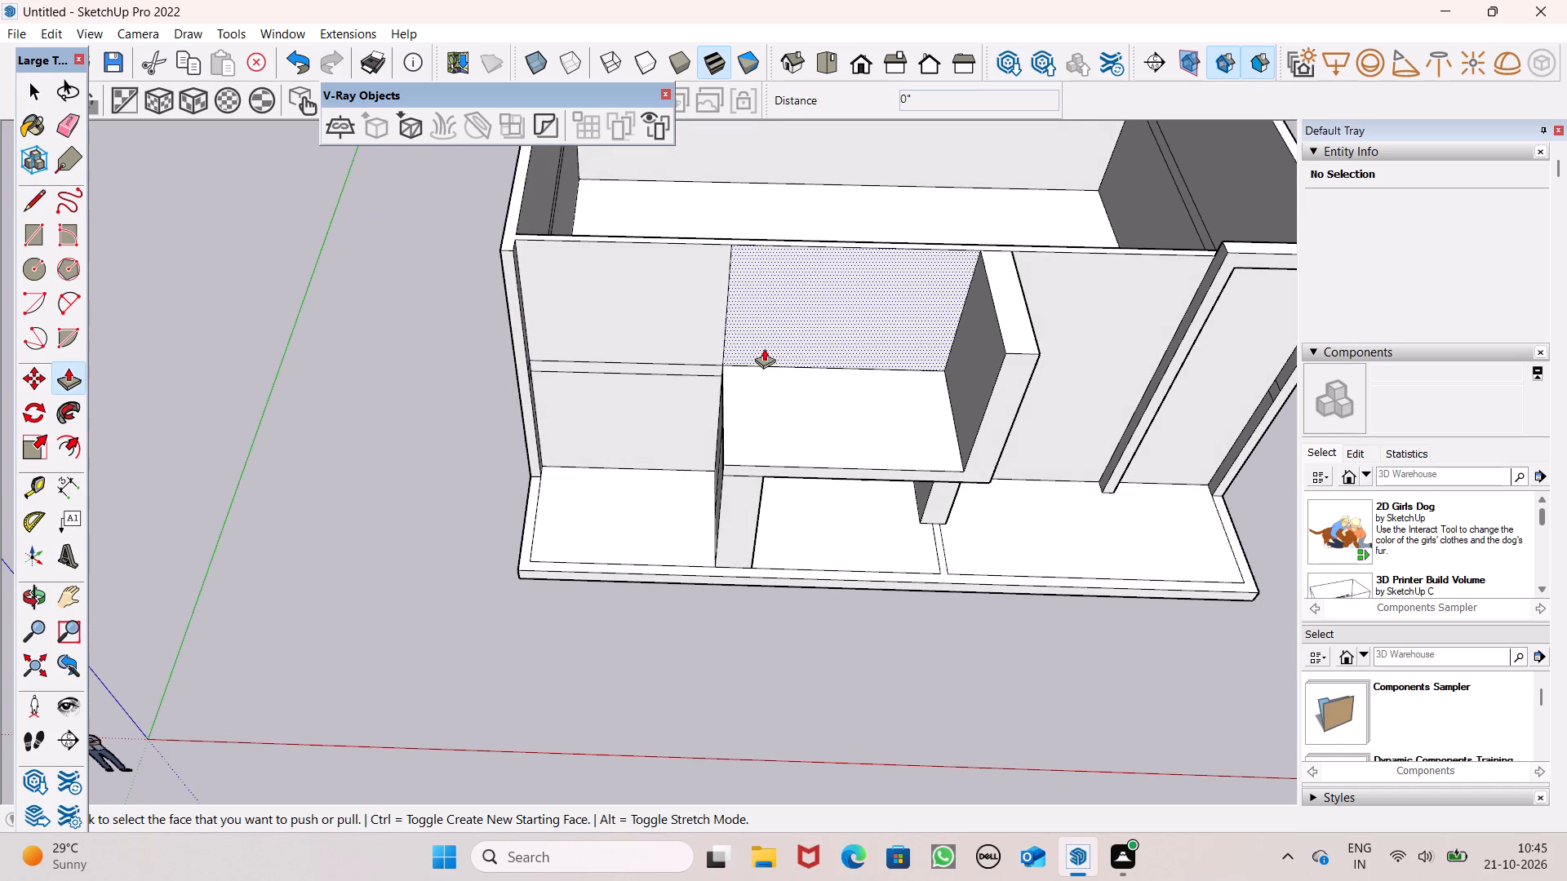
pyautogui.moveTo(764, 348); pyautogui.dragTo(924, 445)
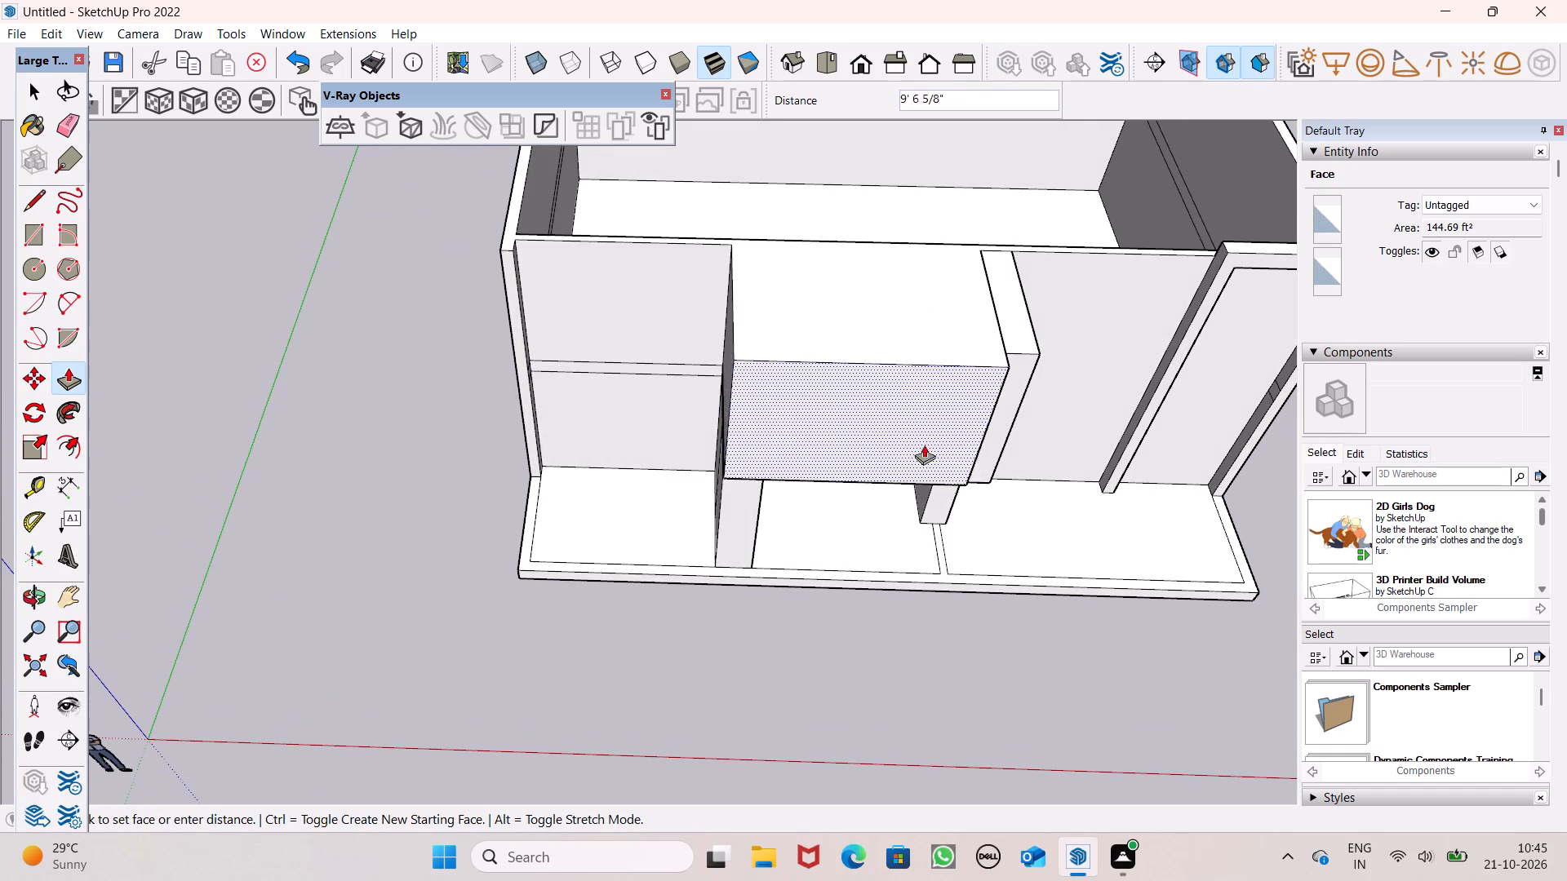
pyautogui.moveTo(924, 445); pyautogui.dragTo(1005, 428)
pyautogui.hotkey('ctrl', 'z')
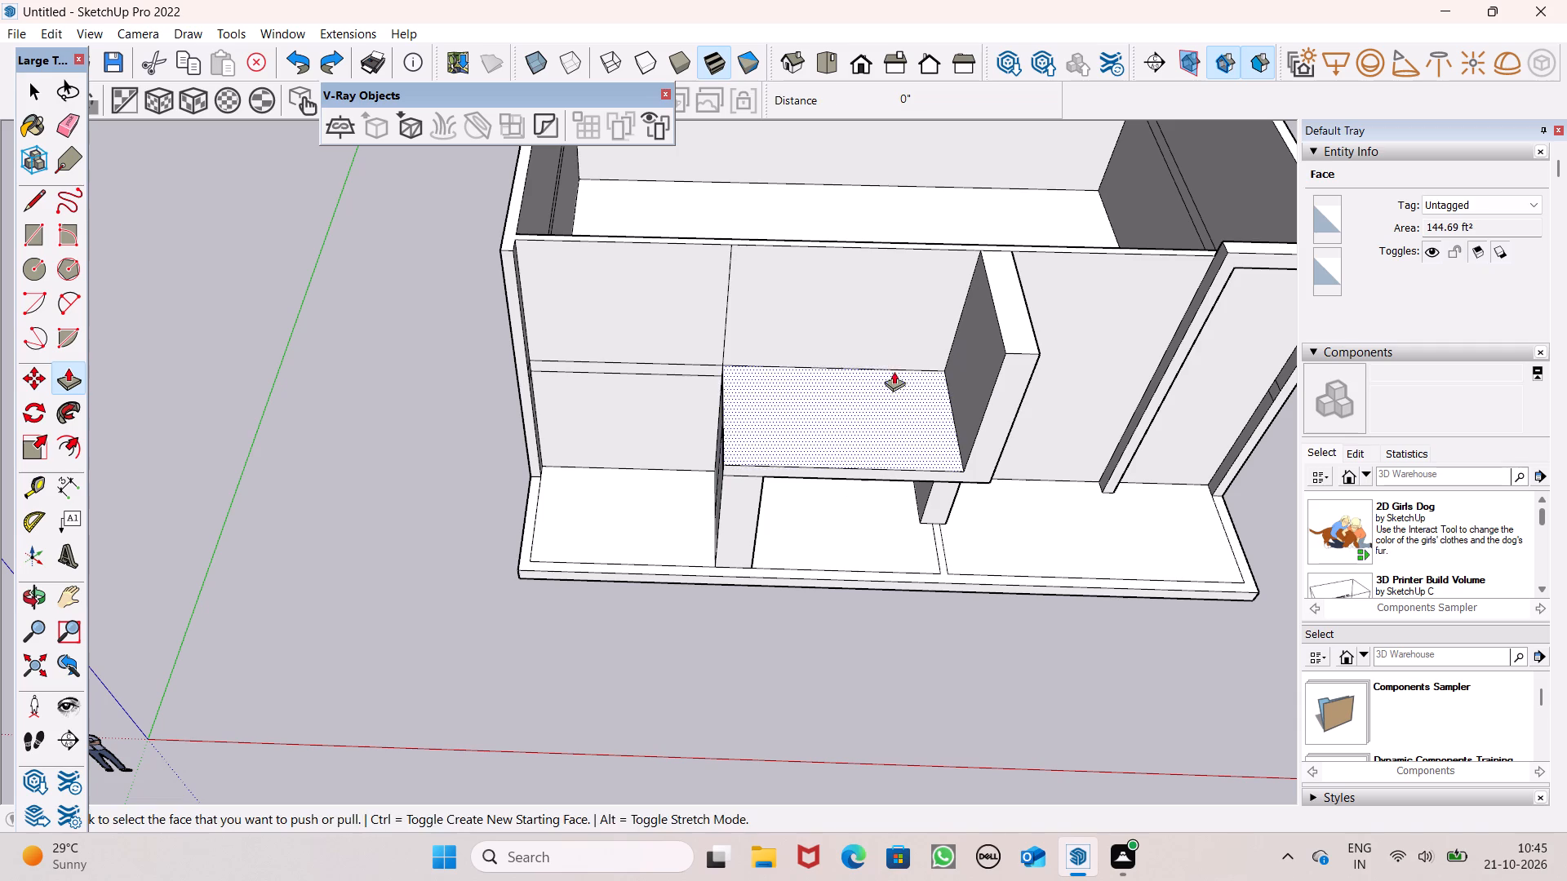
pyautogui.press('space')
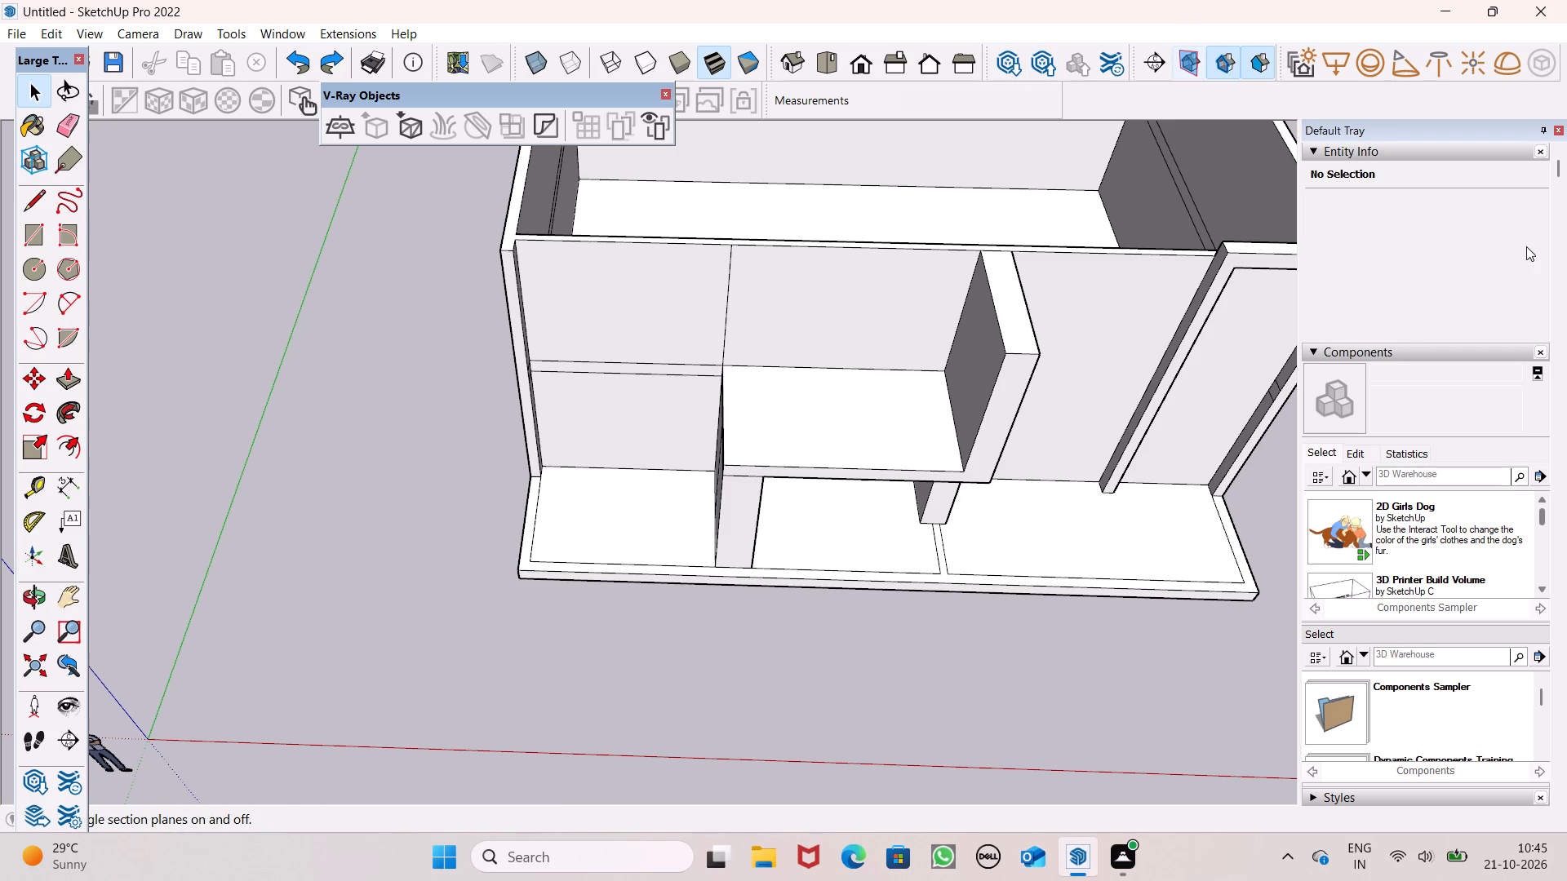
# Examine the L-shaped projection's upper surface and its junction with the front wall from above.
pyautogui.scroll(-2, 1529, 258)
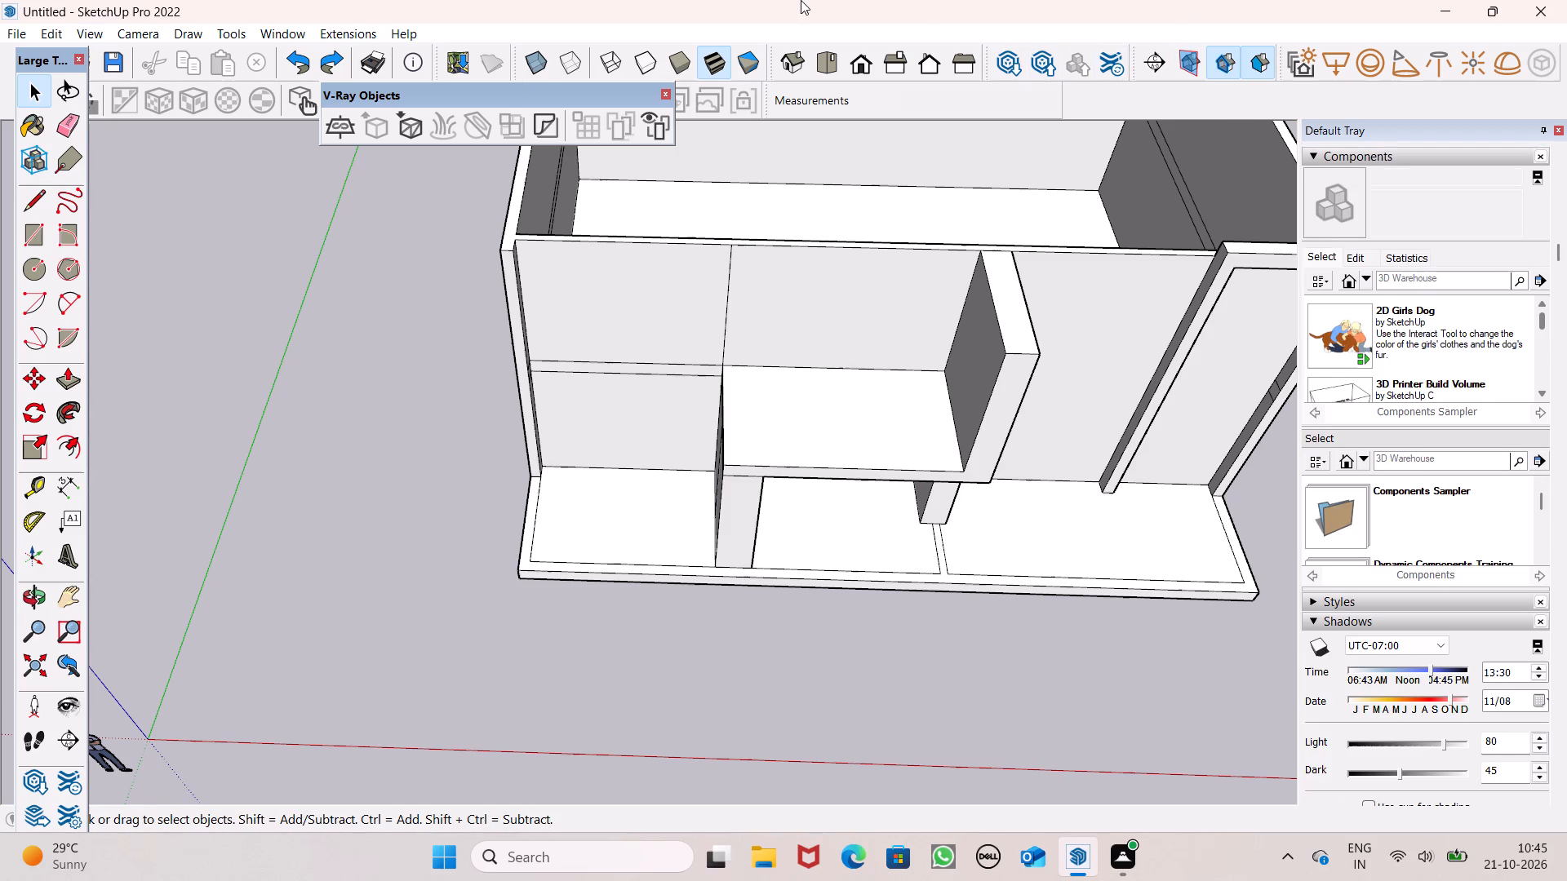
pyautogui.scroll(-2, 827, 312)
pyautogui.moveTo(869, 392); pyautogui.dragTo(889, 356, button='middle')
pyautogui.scroll(6, 915, 329)
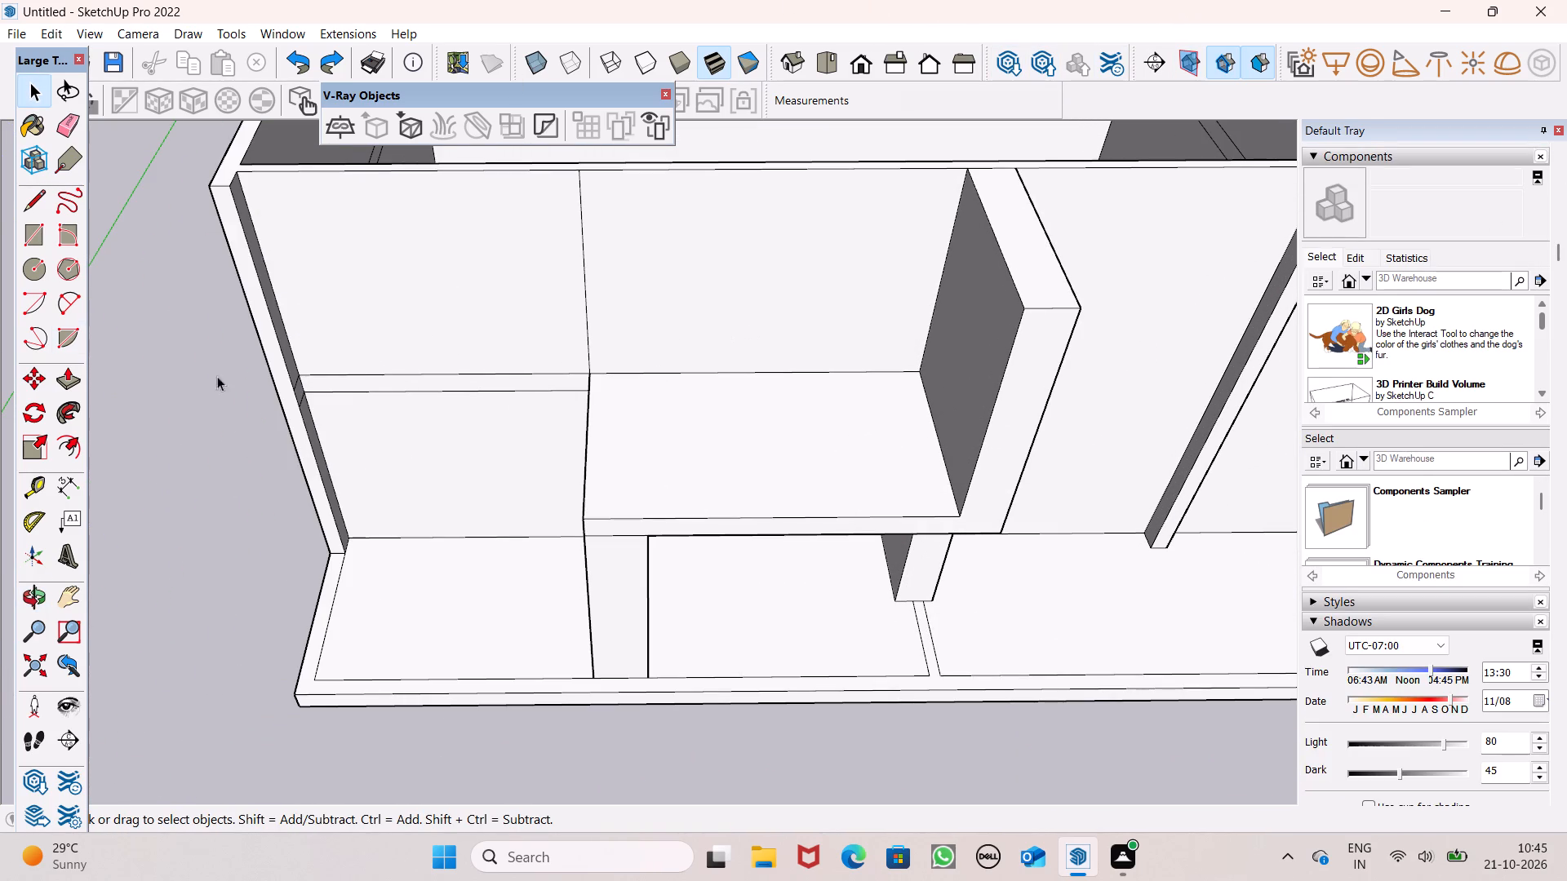
pyautogui.click(38, 203)
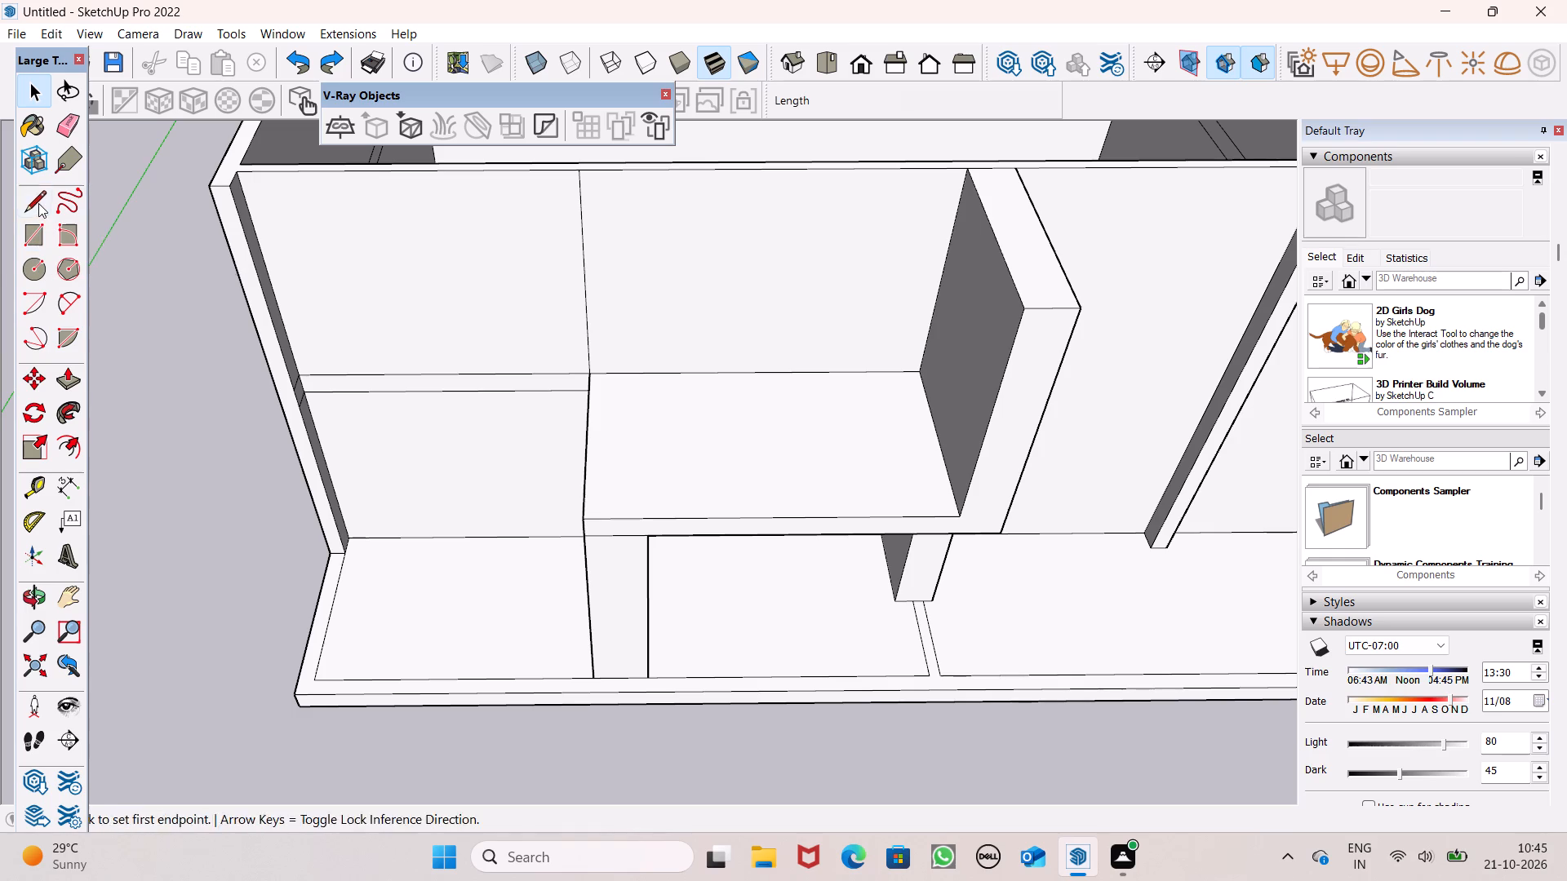
pyautogui.moveTo(974, 502); pyautogui.dragTo(981, 498, button='middle')
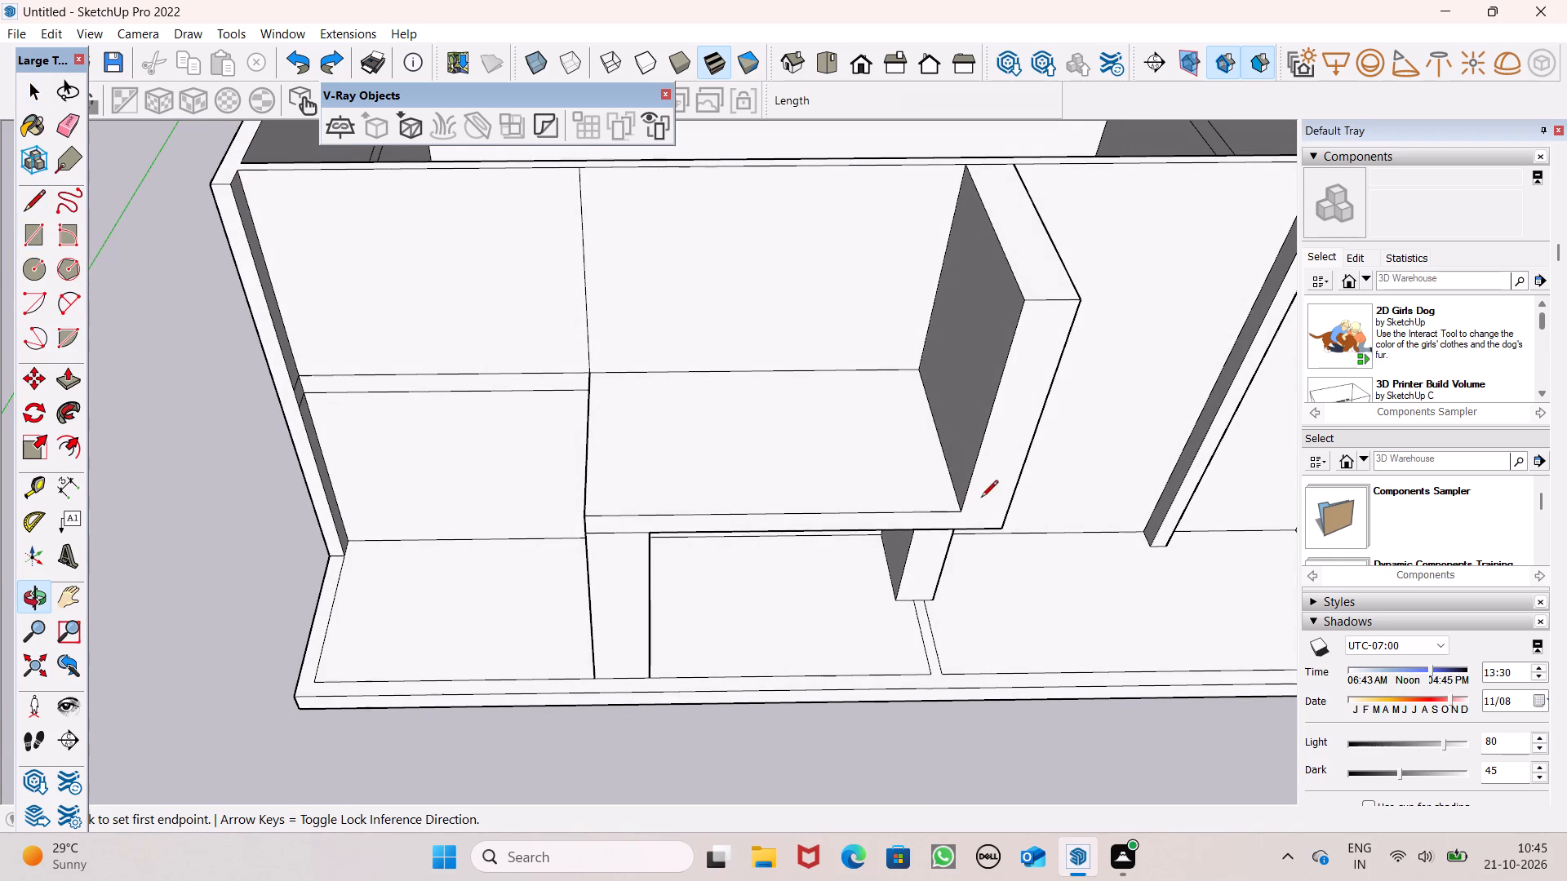
pyautogui.scroll(-1, 937, 458)
pyautogui.press('space')
pyautogui.moveTo(961, 477); pyautogui.dragTo(1014, 469, button='middle')
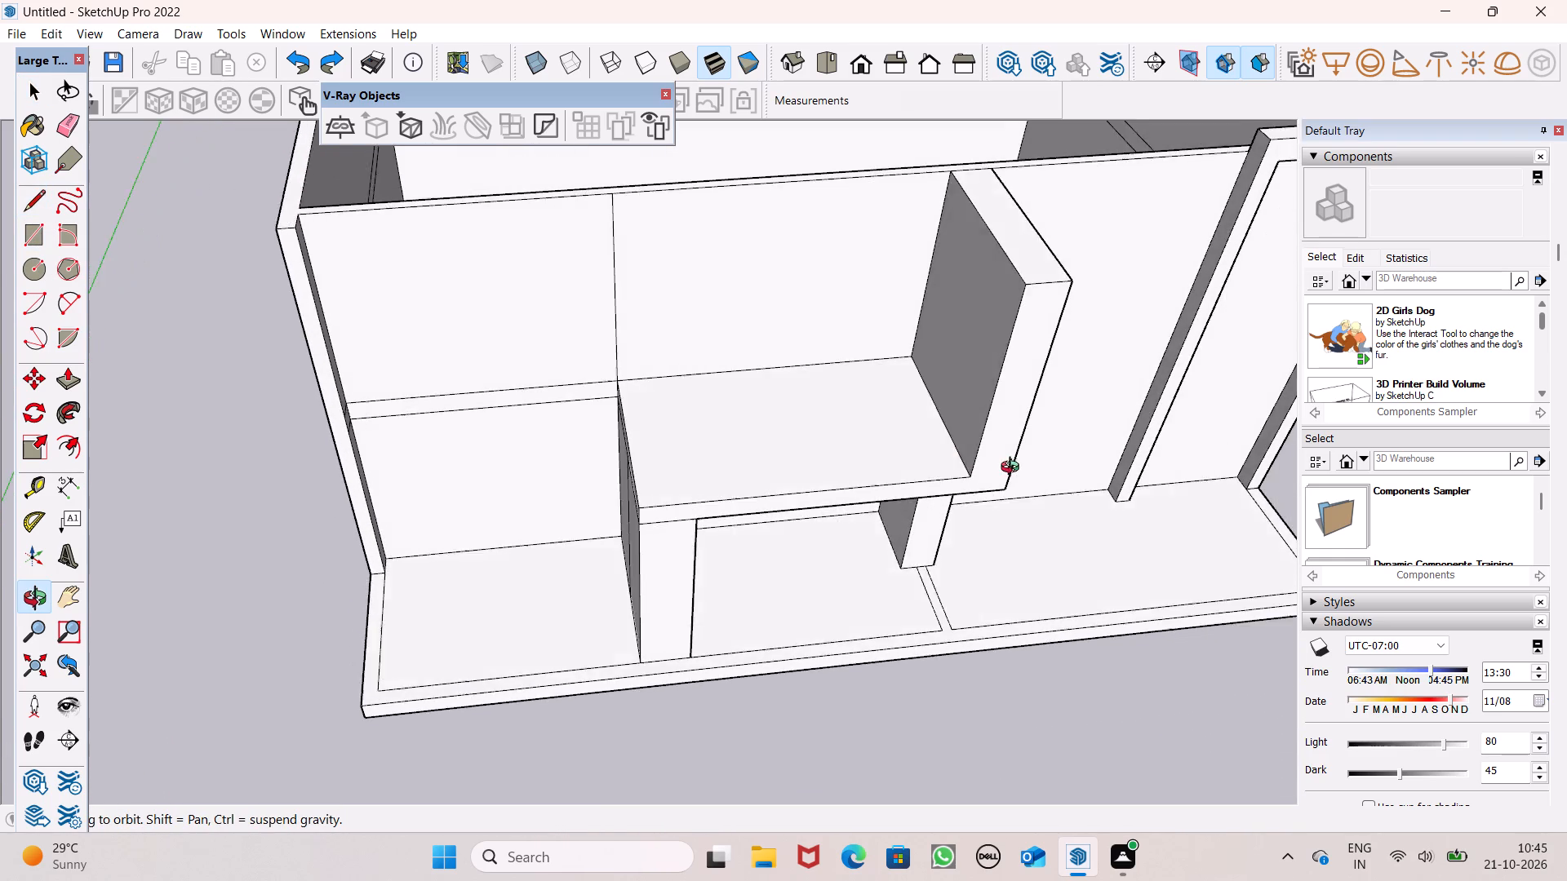
pyautogui.moveTo(1014, 469); pyautogui.dragTo(915, 638, button='middle')
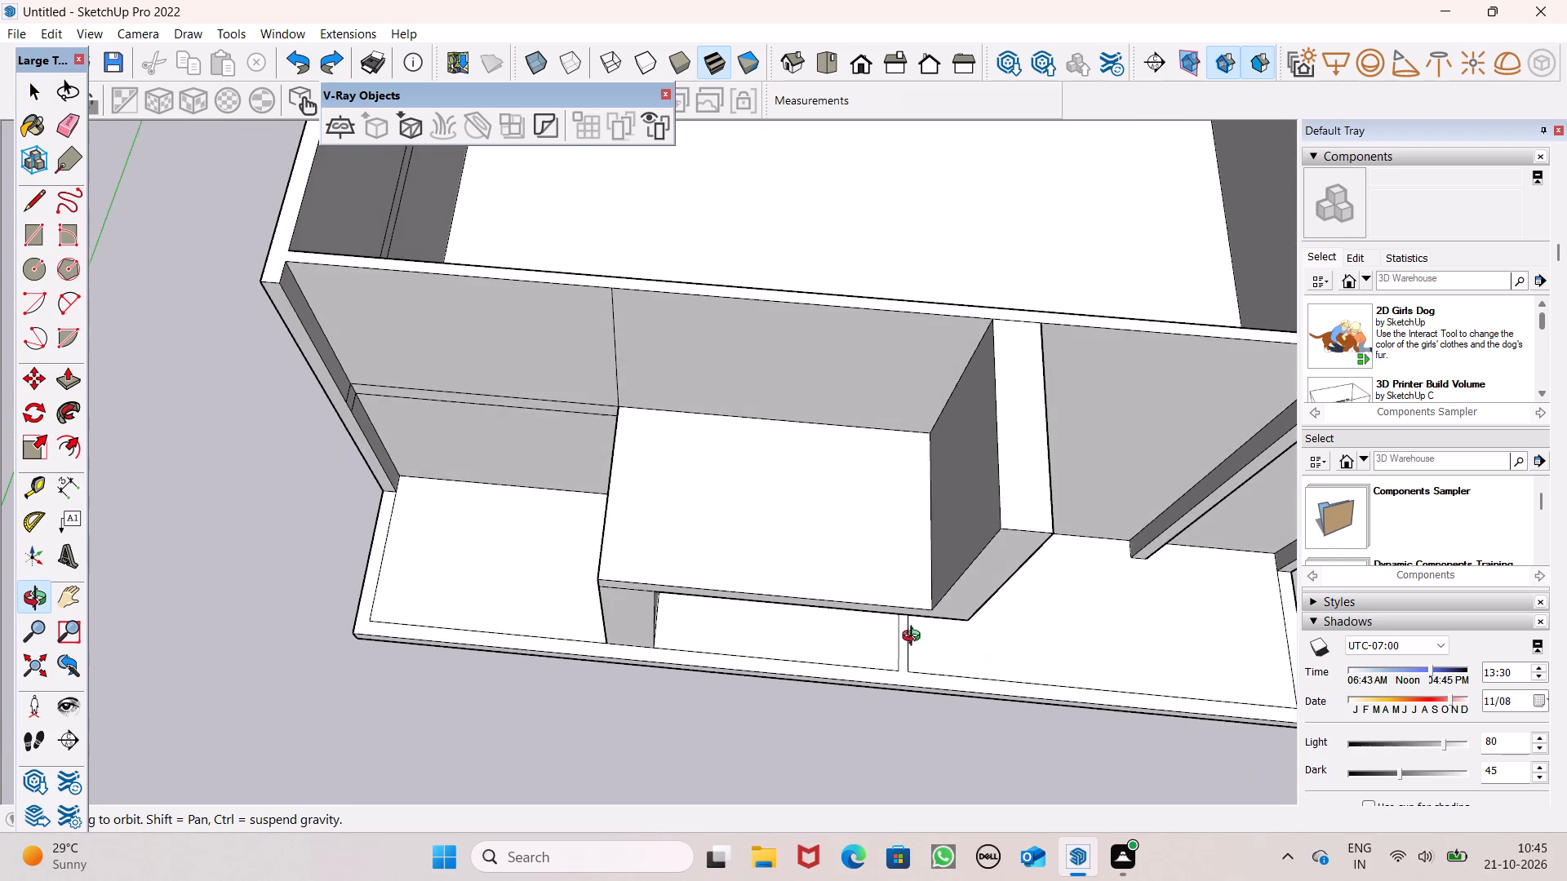
pyautogui.moveTo(915, 638); pyautogui.dragTo(944, 638, button='middle')
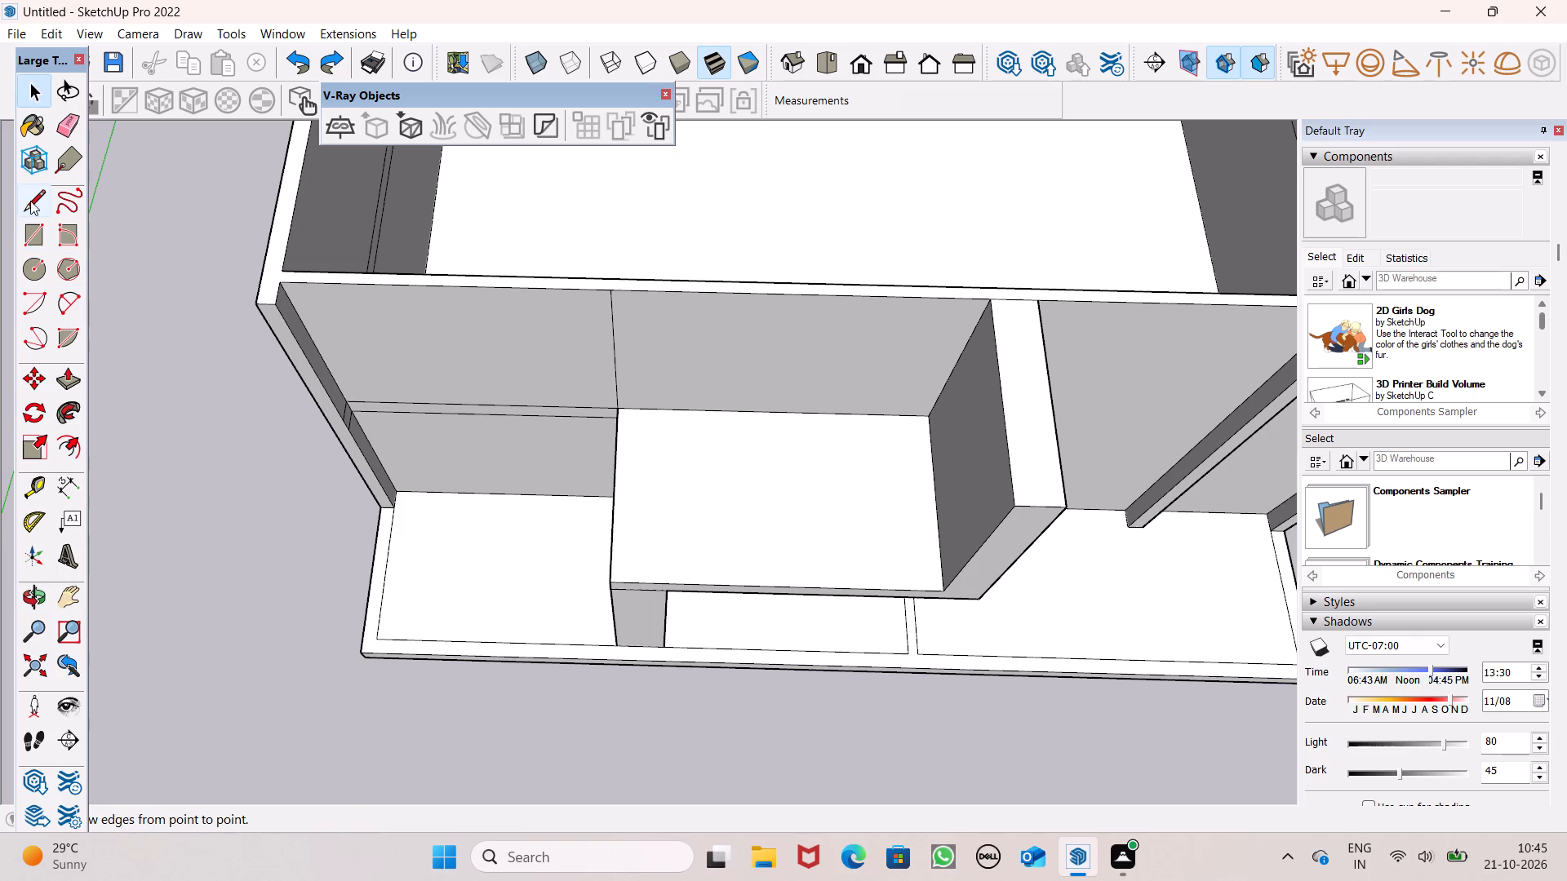
# Draw a 10' vertical line just right of the wall's dividing line, continued about 8' 5 11/16" across the projection's slab to its front edge.
pyautogui.click(46, 207)
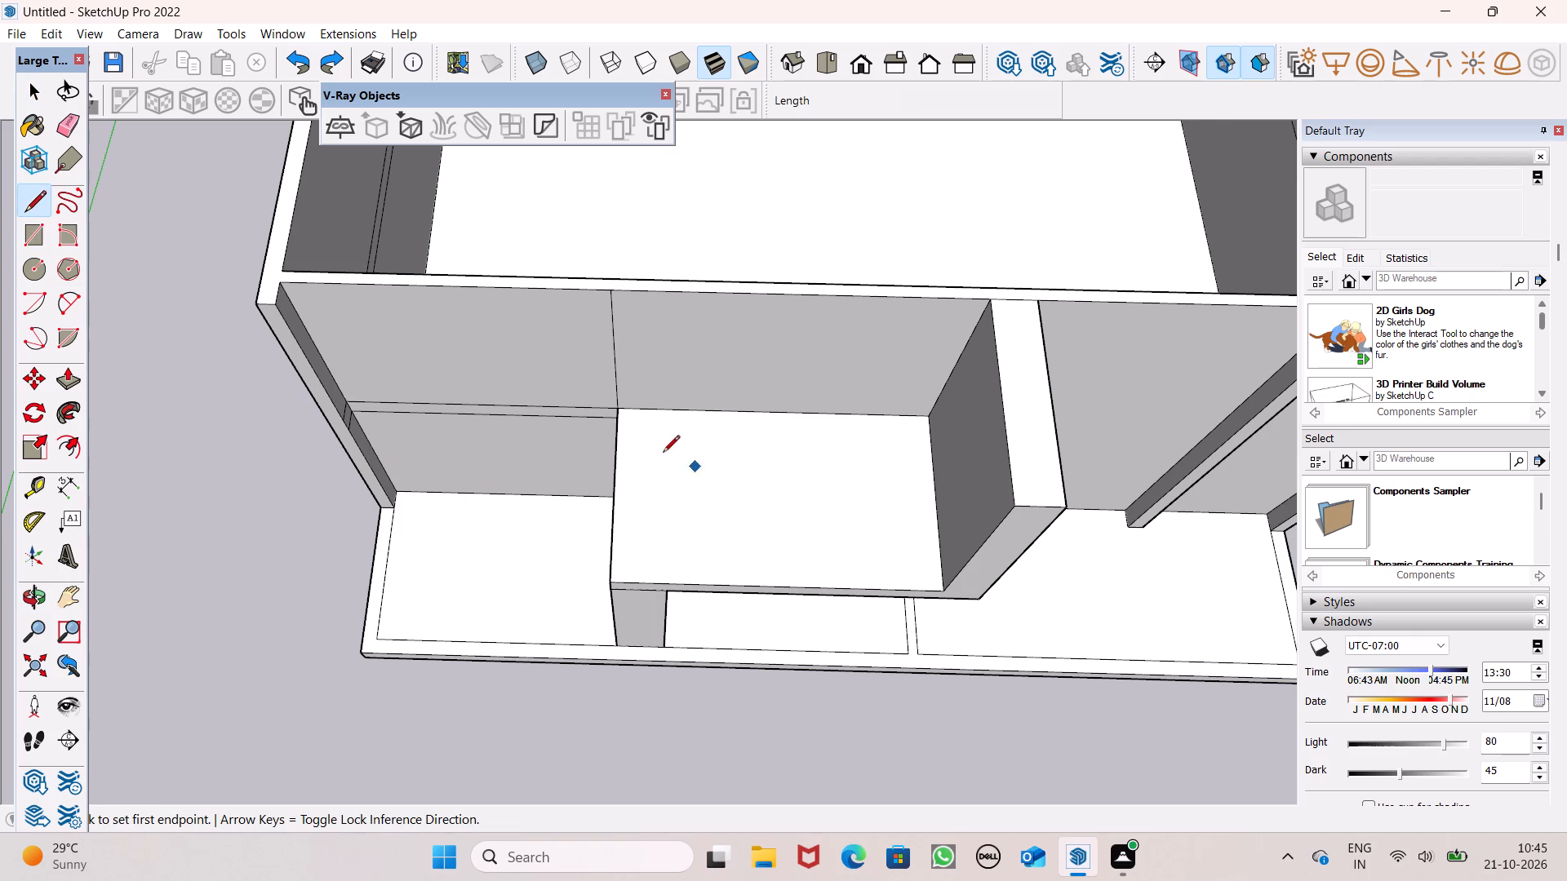
pyautogui.scroll(6, 659, 451)
pyautogui.scroll(-4, 658, 440)
pyautogui.moveTo(656, 445); pyautogui.dragTo(642, 386, button='middle')
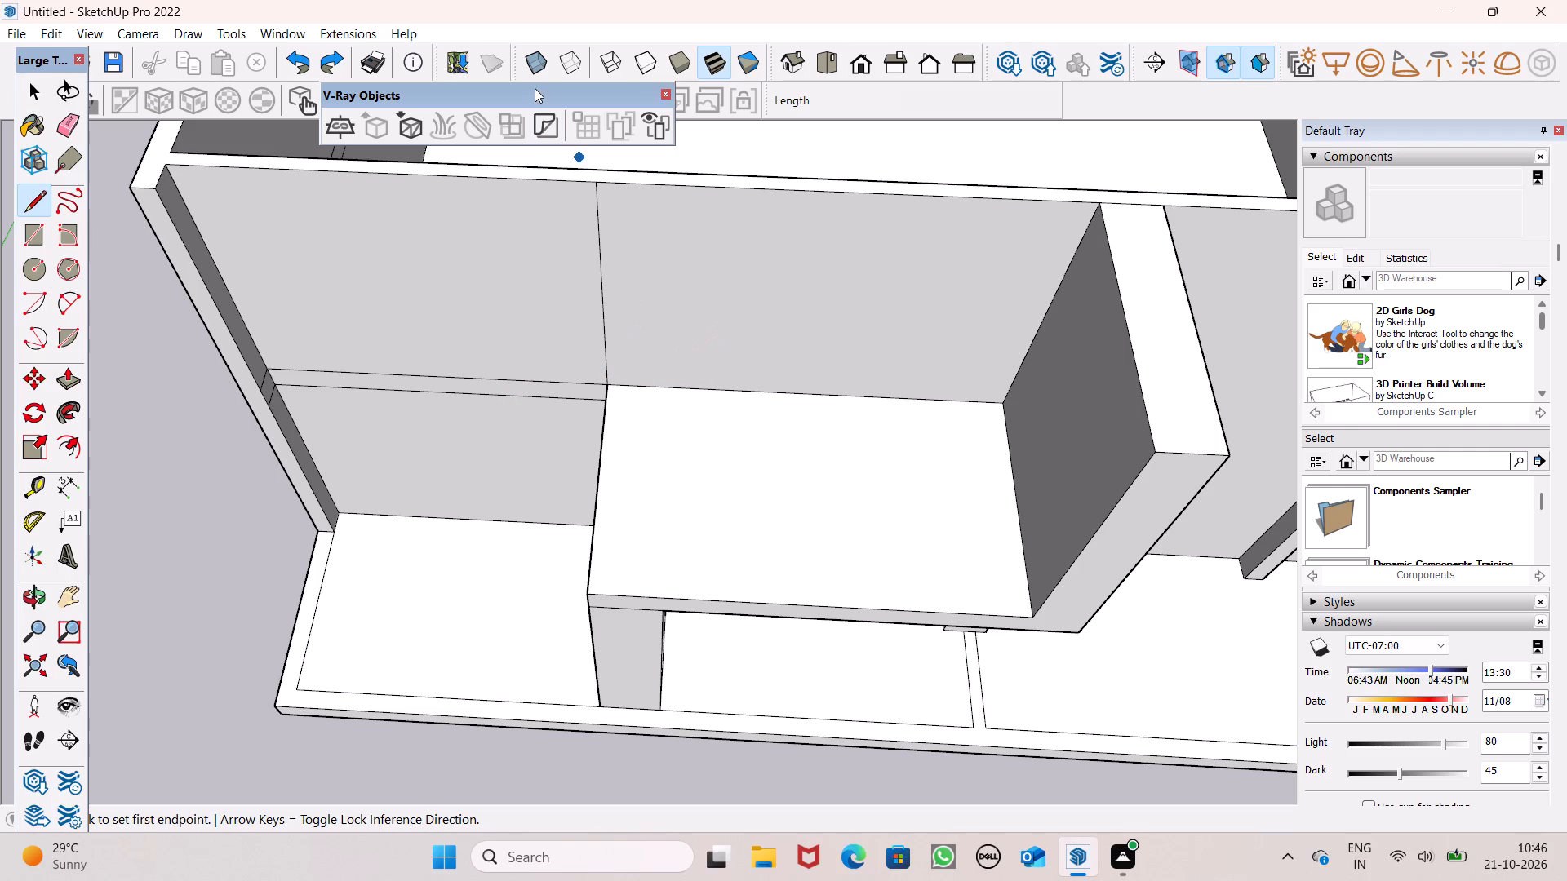
pyautogui.moveTo(586, 261); pyautogui.dragTo(585, 219, button='middle')
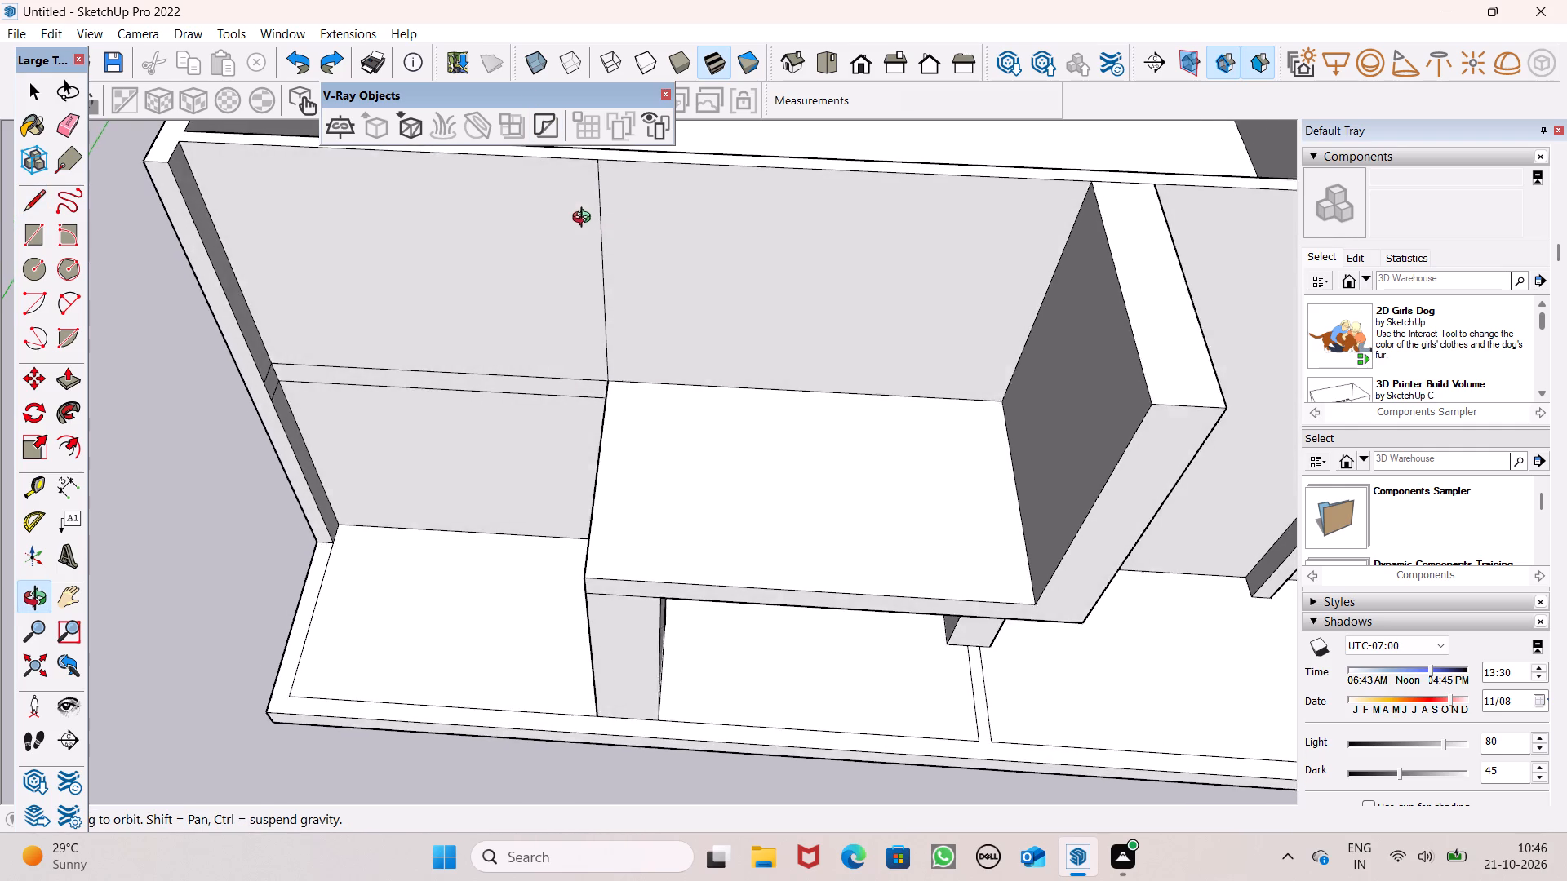
pyautogui.moveTo(585, 219); pyautogui.dragTo(593, 212, button='middle')
pyautogui.scroll(3, 594, 237)
pyautogui.scroll(-2, 646, 307)
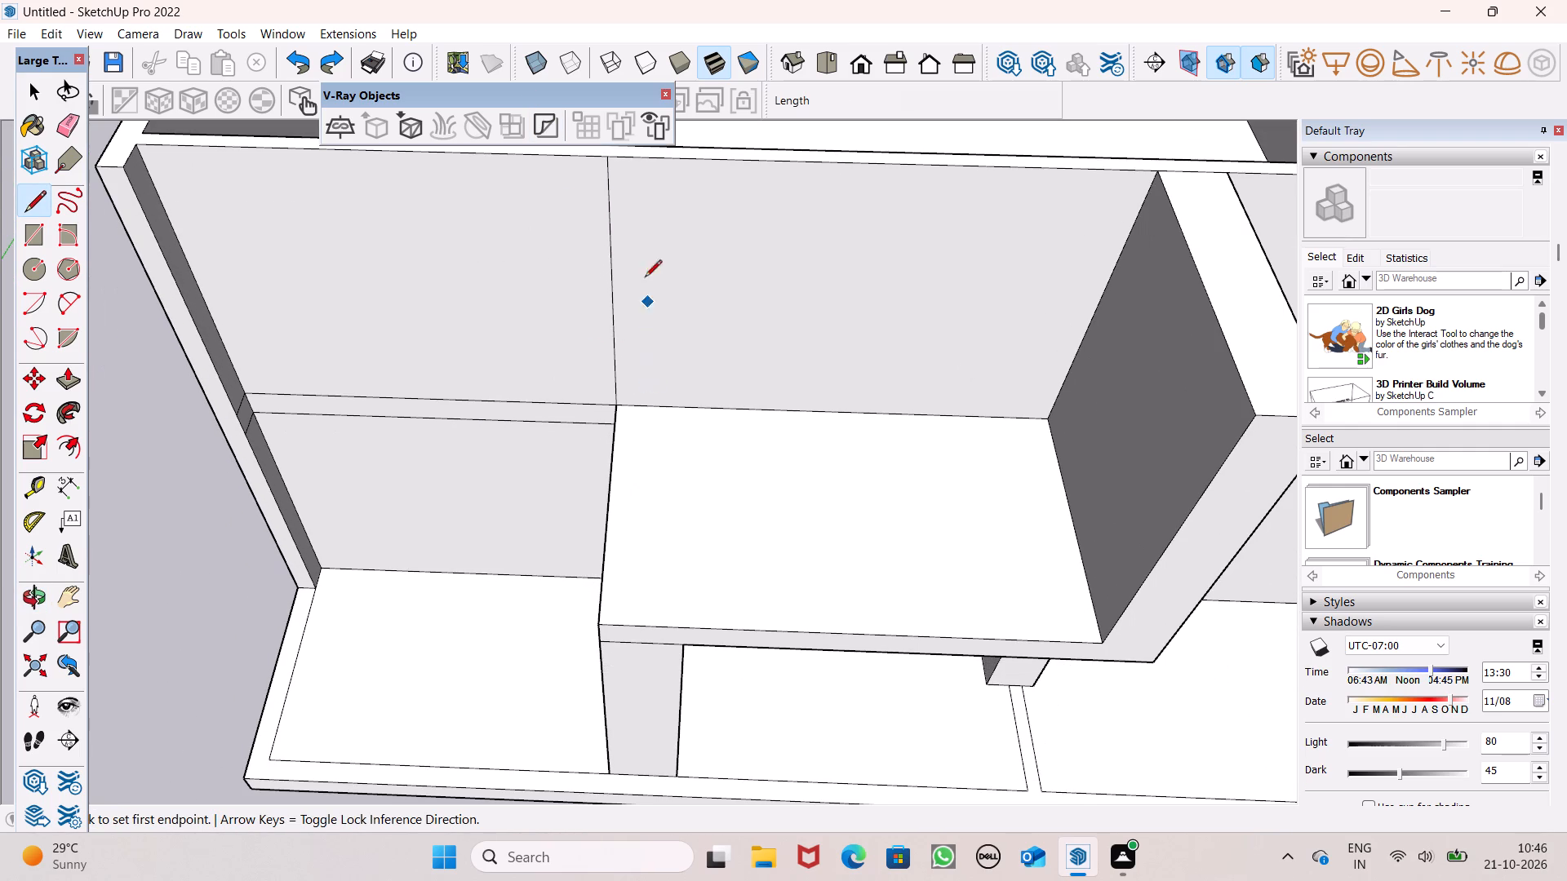
pyautogui.click(625, 157)
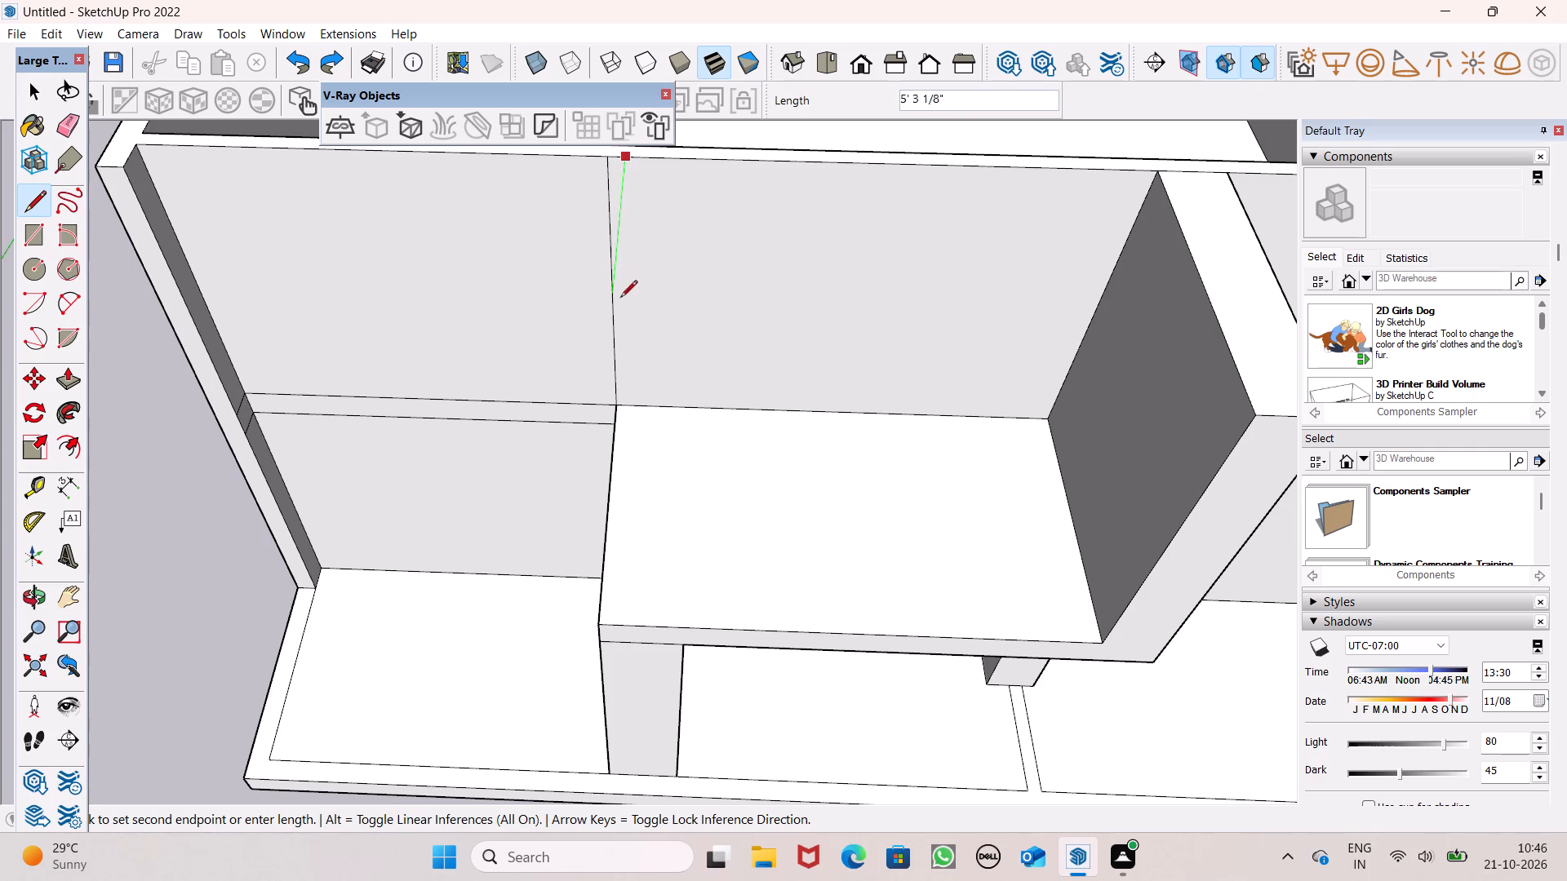
pyautogui.click(630, 405)
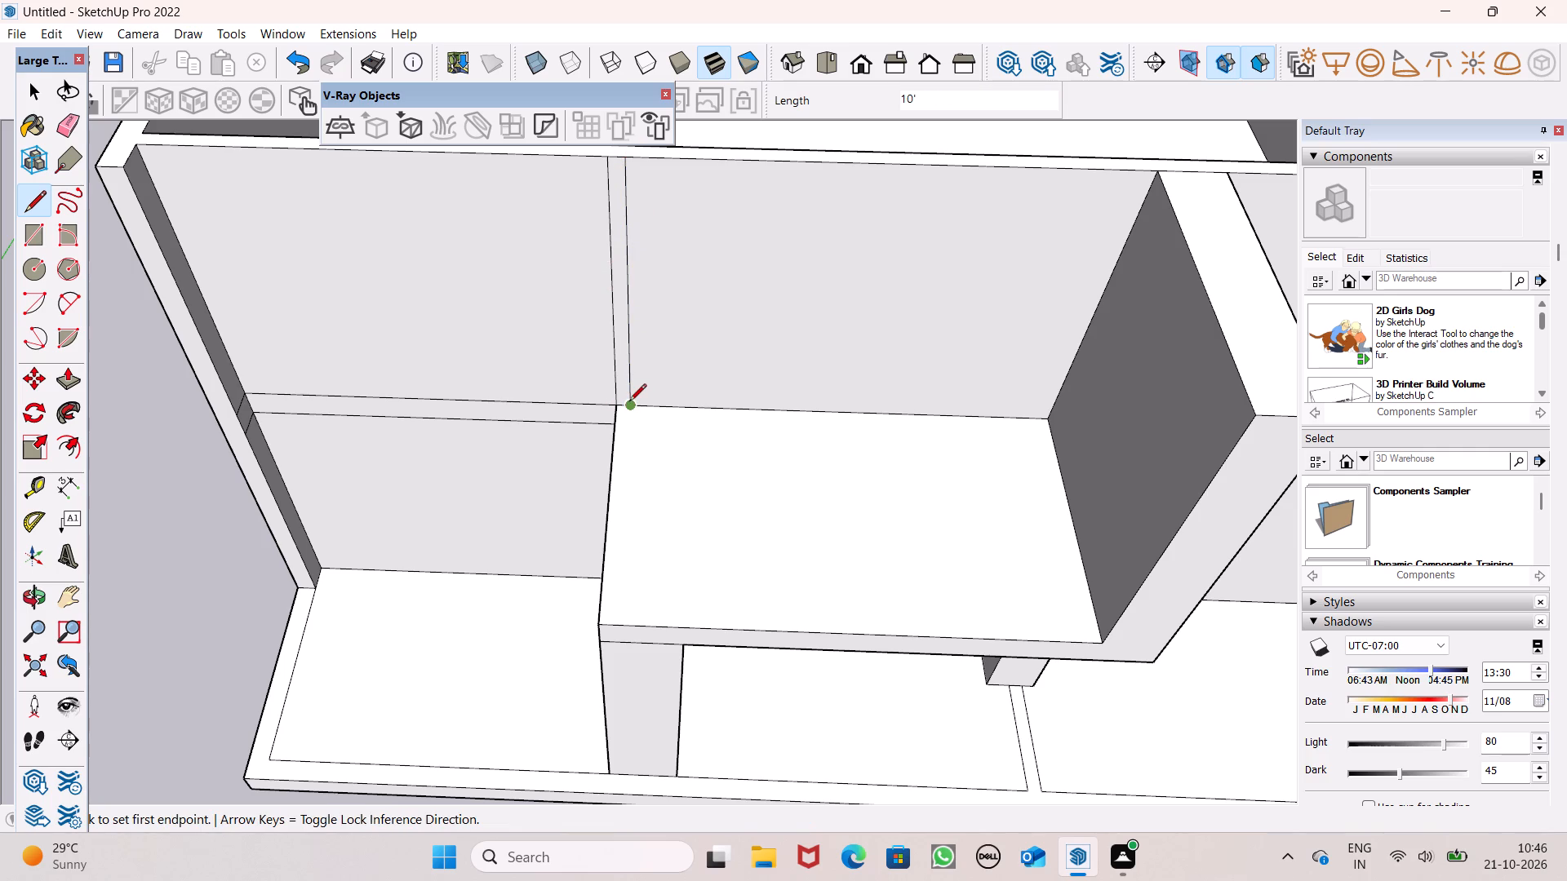
pyautogui.click(633, 403)
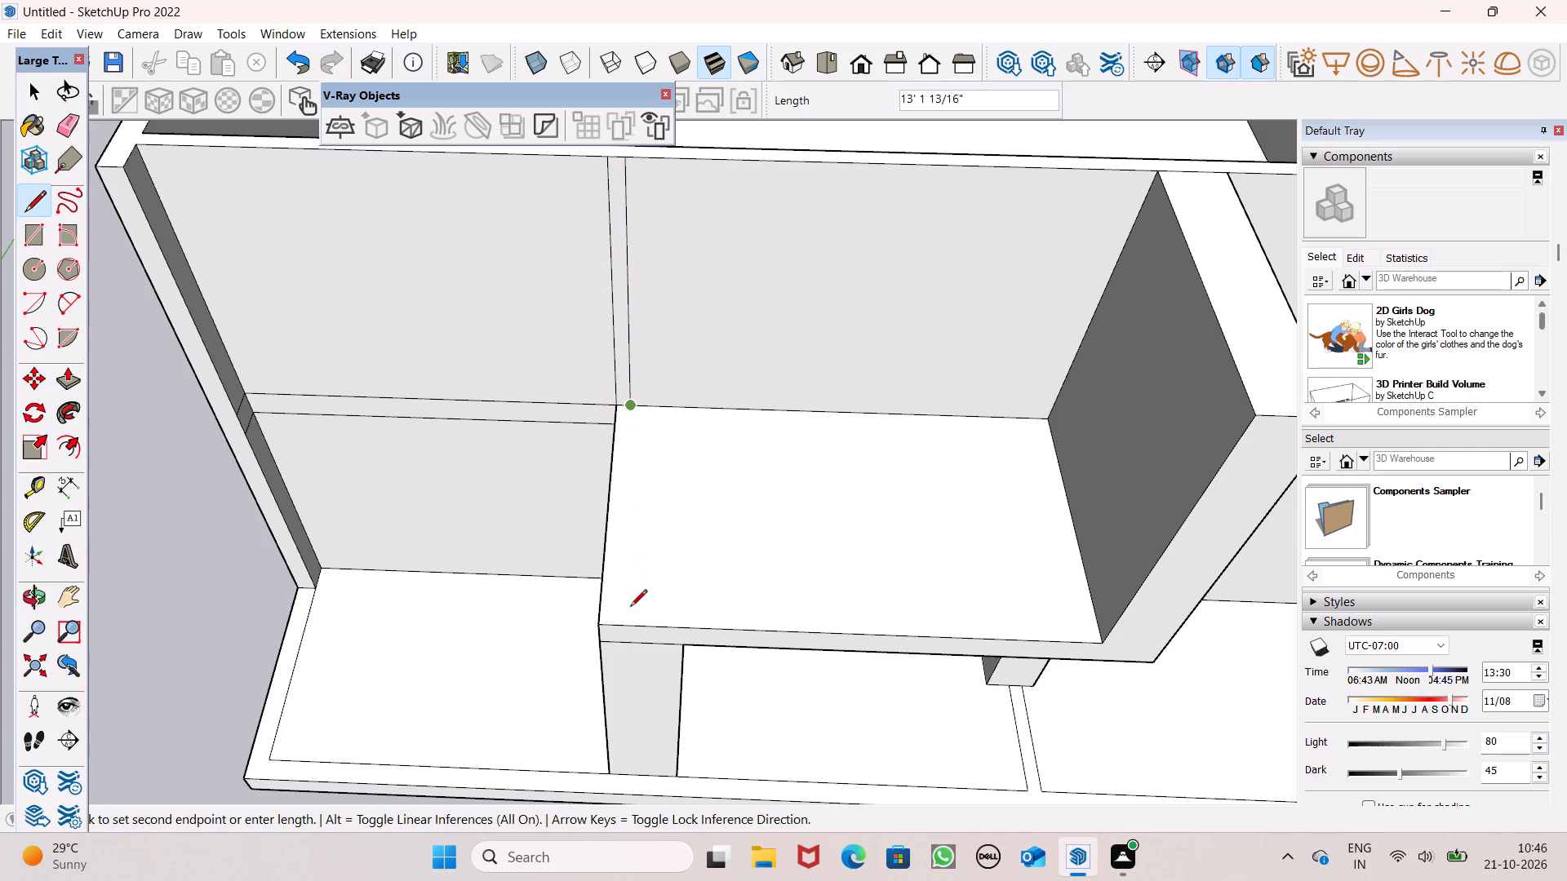
pyautogui.click(613, 631)
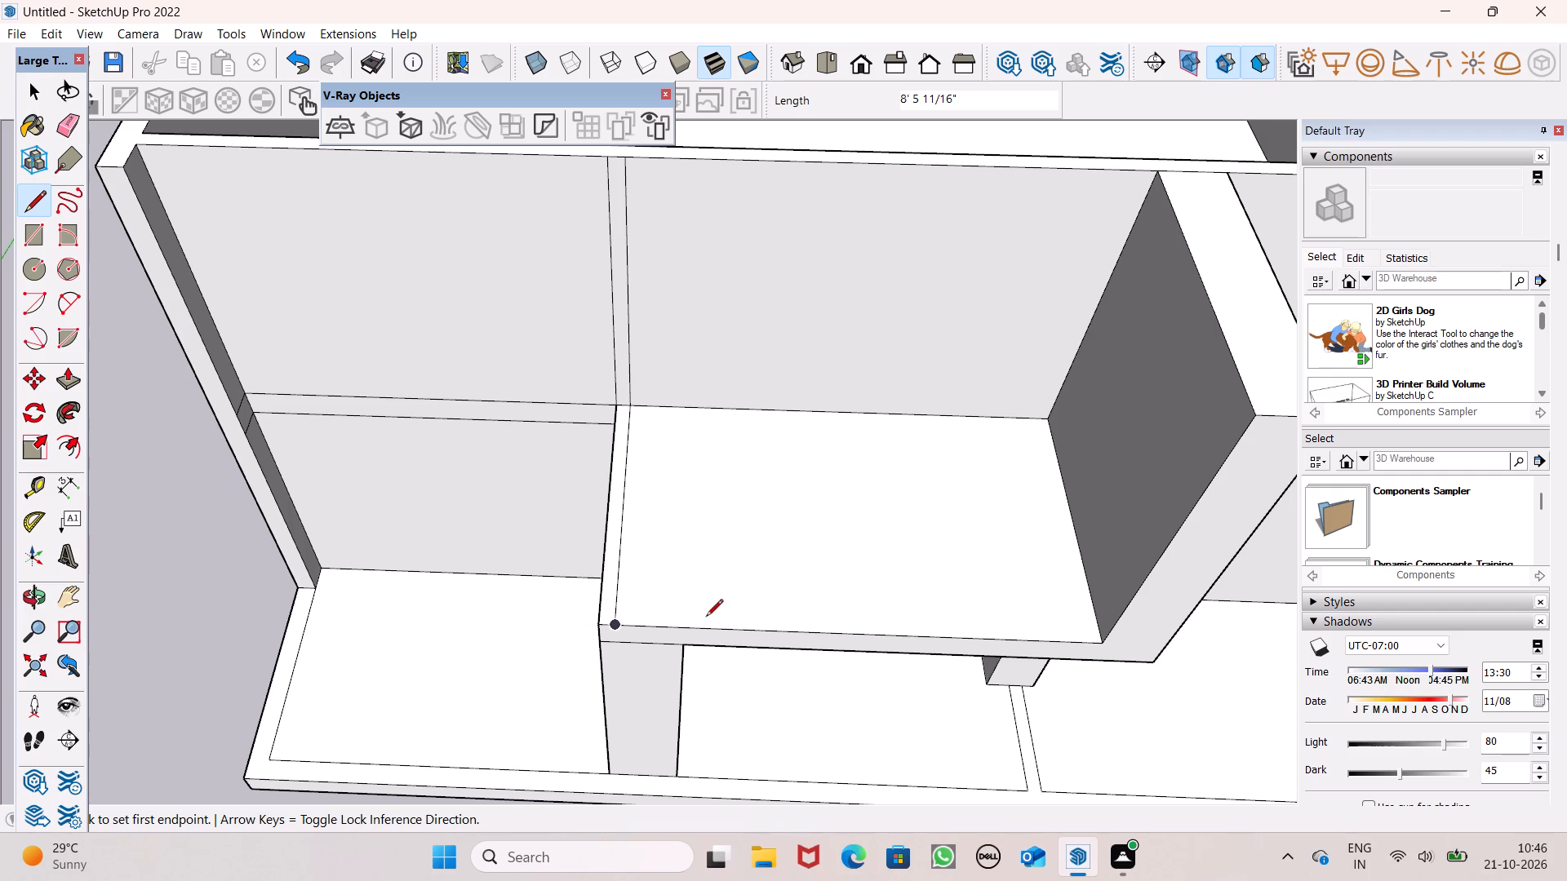
# Draw a line about 14' 5 5/8" long across the projection's slab, near and parallel to its front edge, ending at the upright.
pyautogui.scroll(2, 706, 618)
pyautogui.scroll(-2, 691, 609)
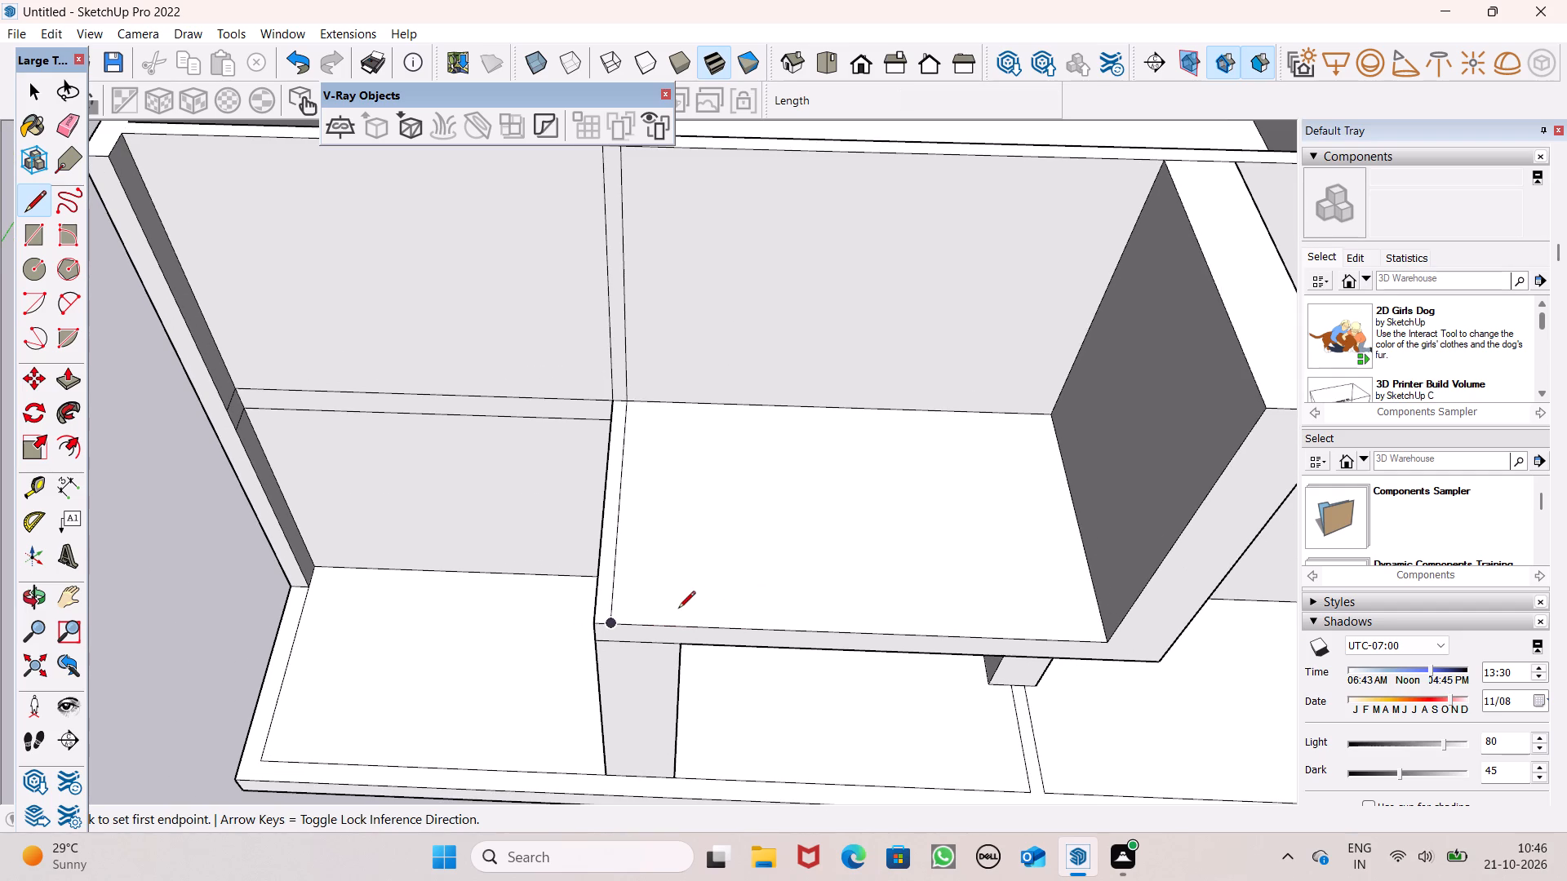
pyautogui.click(601, 564)
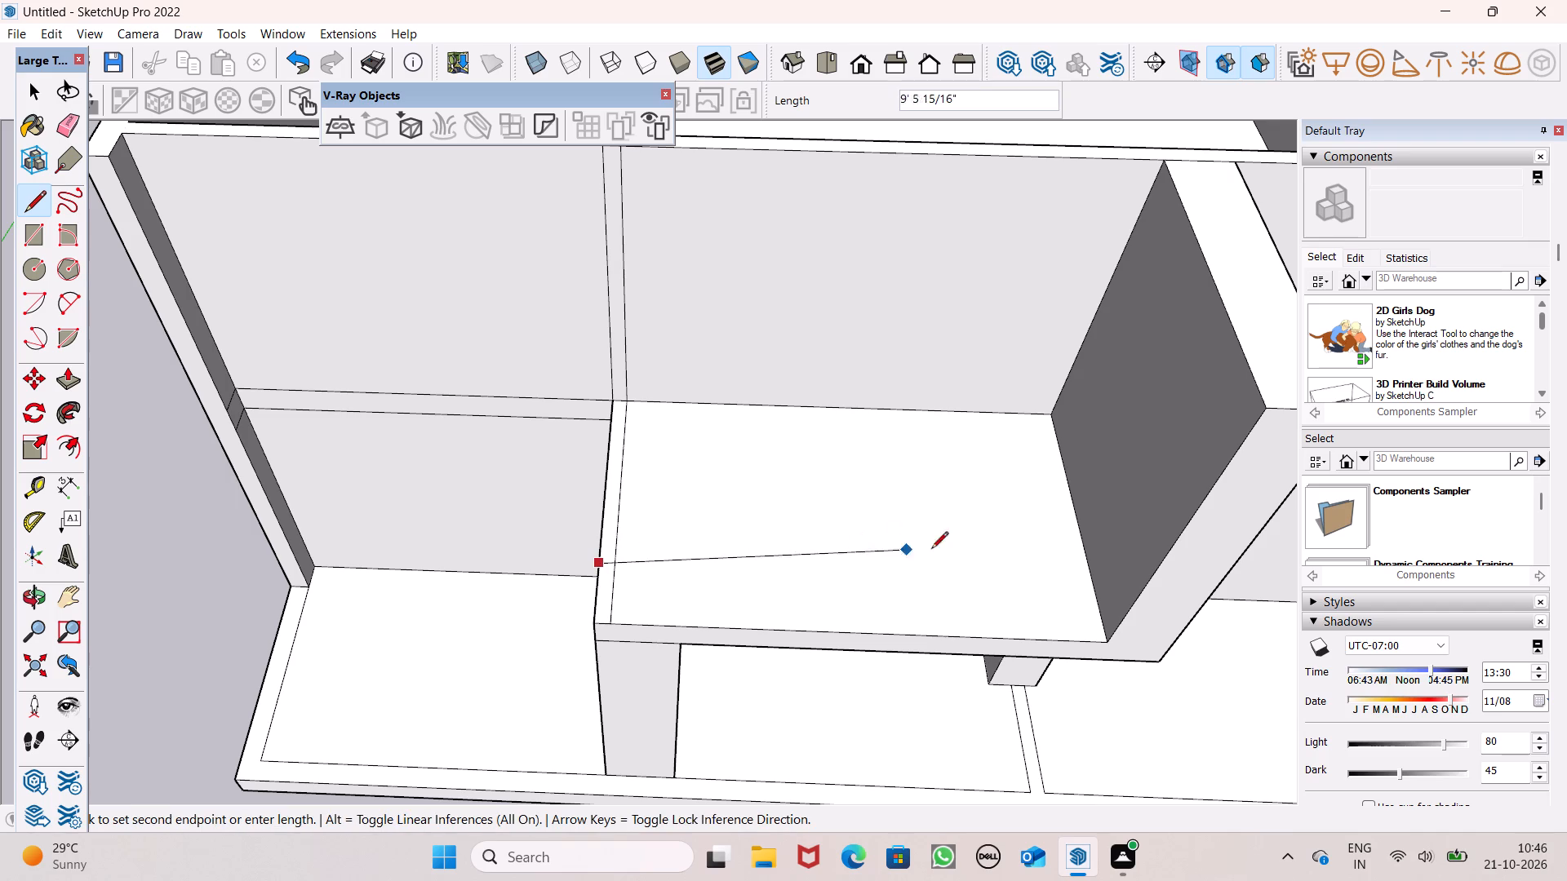
pyautogui.click(1097, 580)
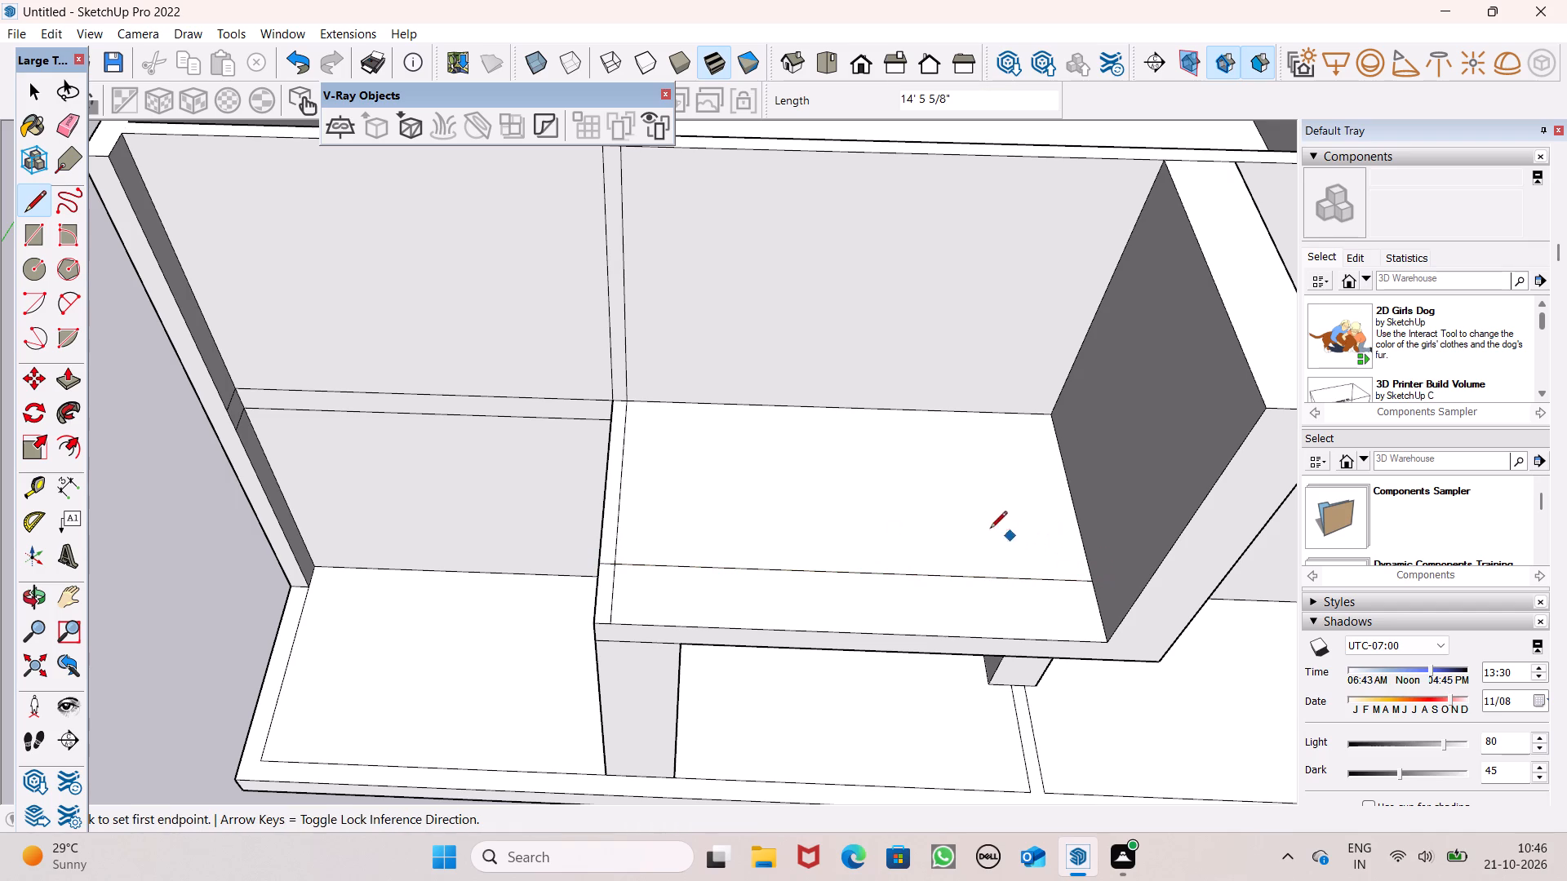
# Draw a second line about 14' 5 5/8" long across the projection's slab, just in front of and parallel to the first.
pyautogui.scroll(1, 977, 527)
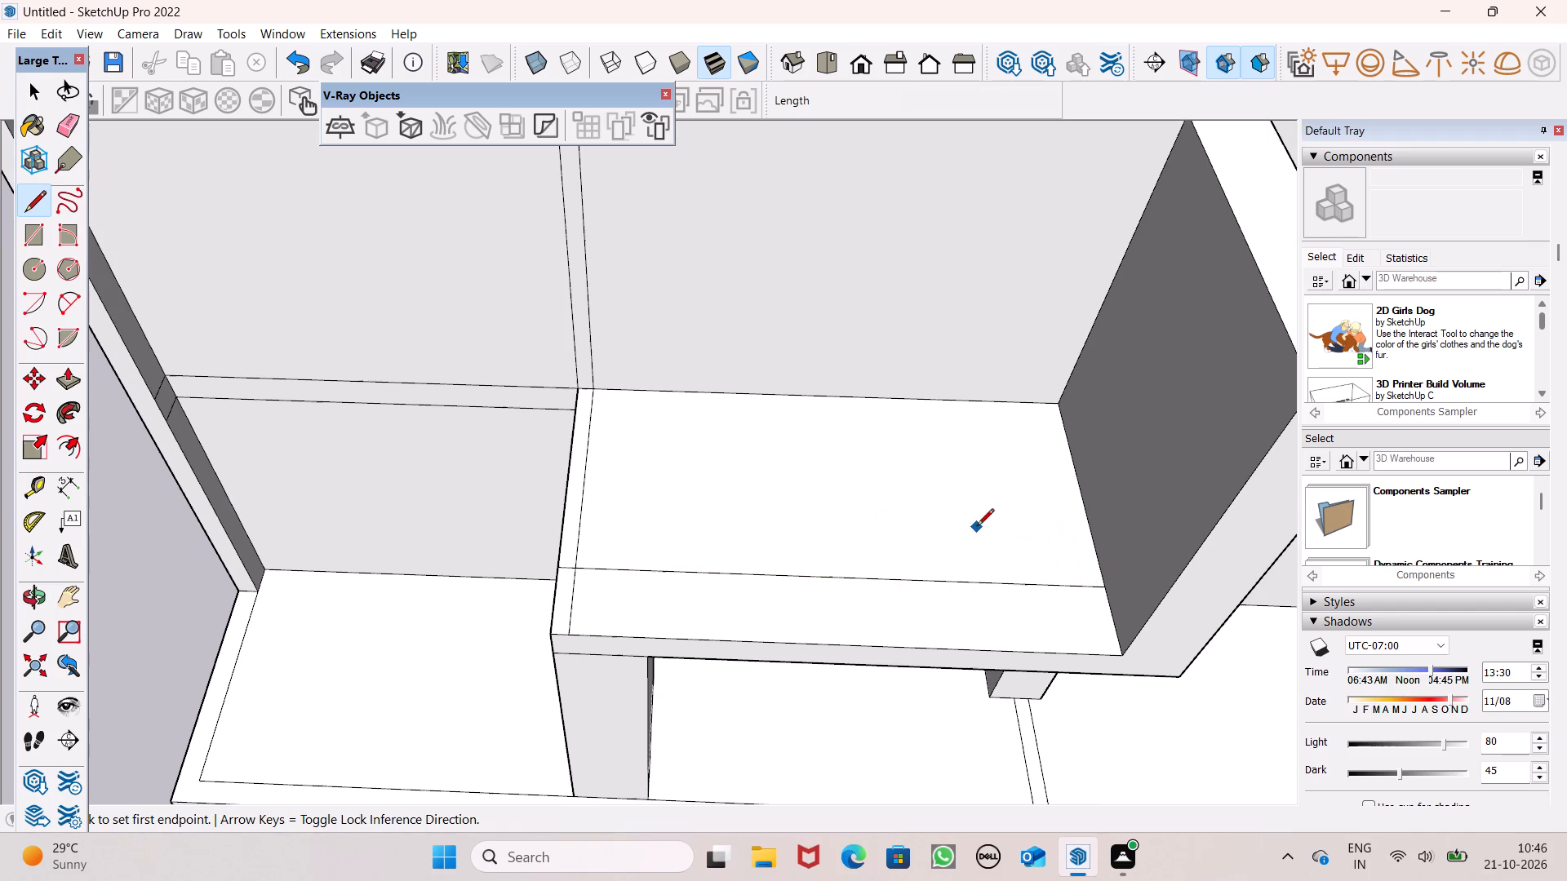
pyautogui.moveTo(615, 652); pyautogui.dragTo(577, 758, button='middle')
pyautogui.scroll(1, 615, 652)
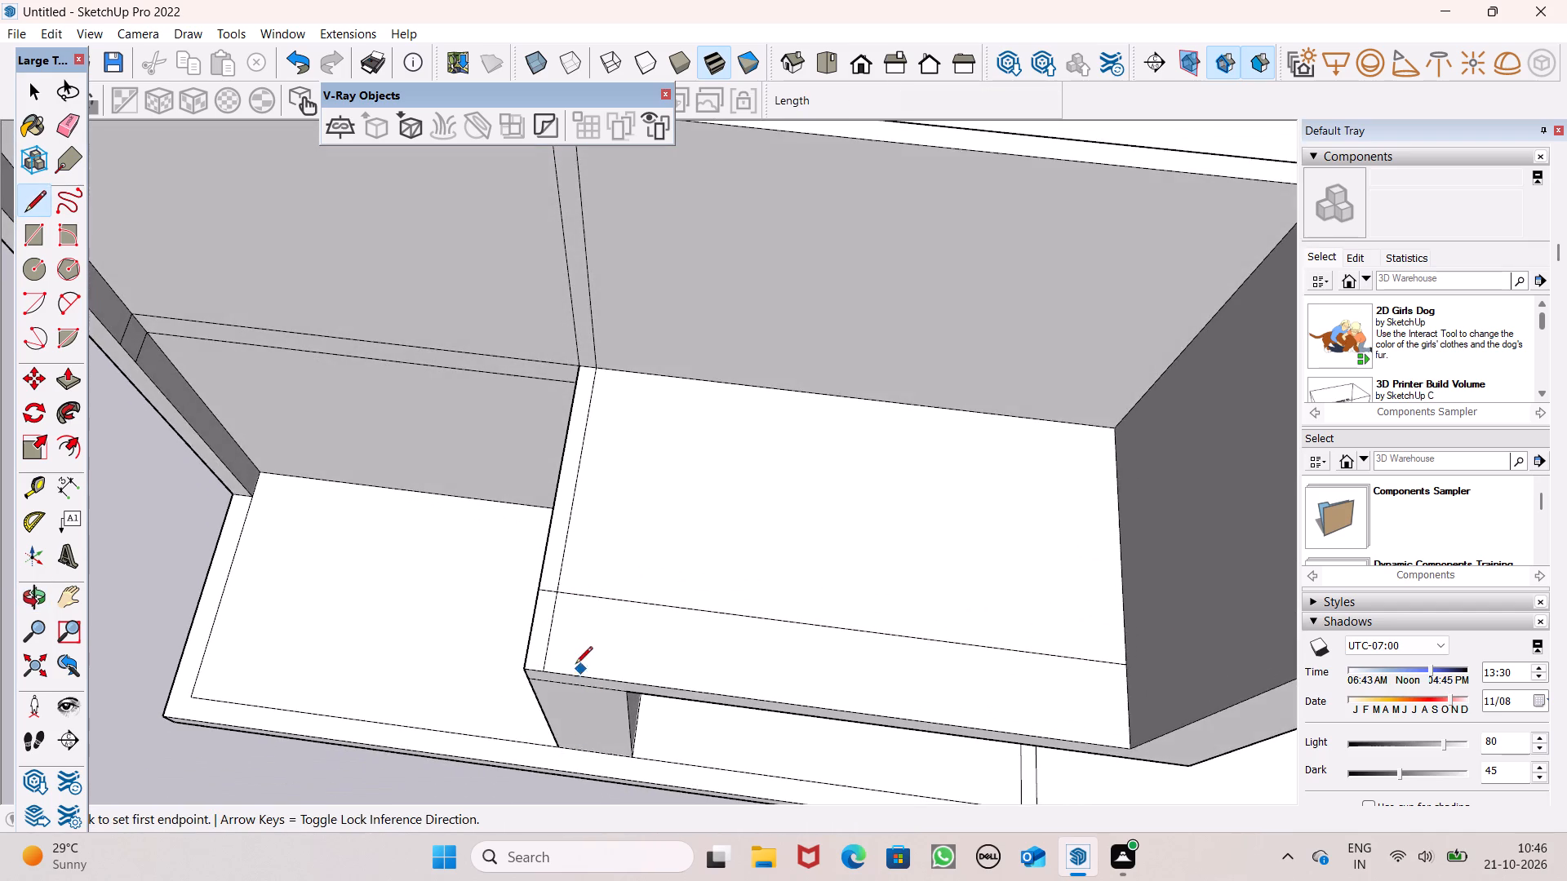
pyautogui.scroll(6, 575, 665)
pyautogui.click(507, 556)
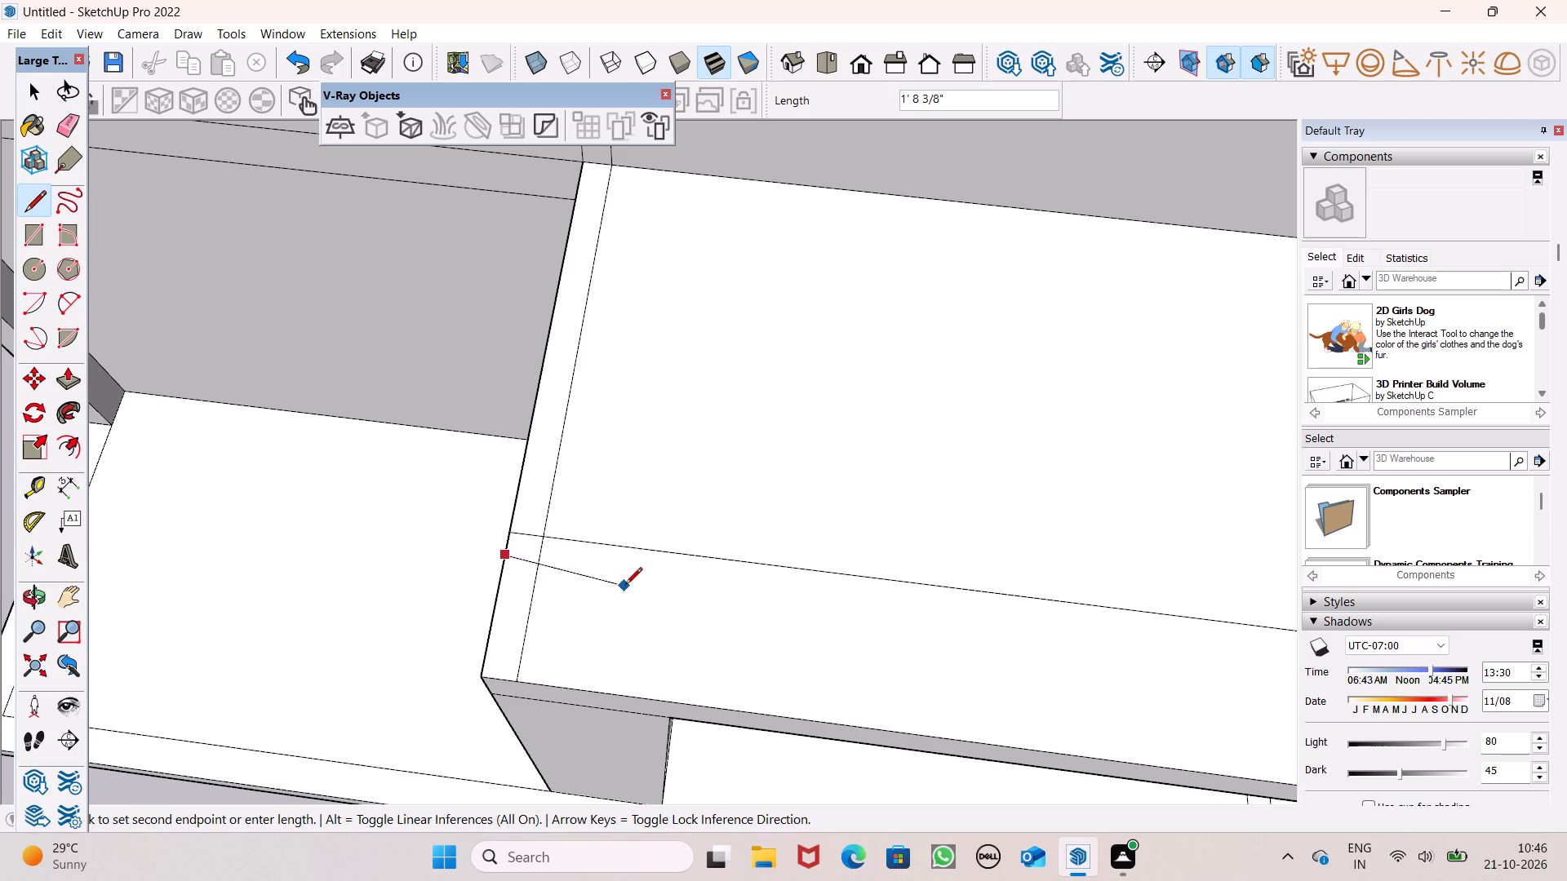
pyautogui.scroll(-4, 628, 588)
pyautogui.scroll(-3, 1004, 633)
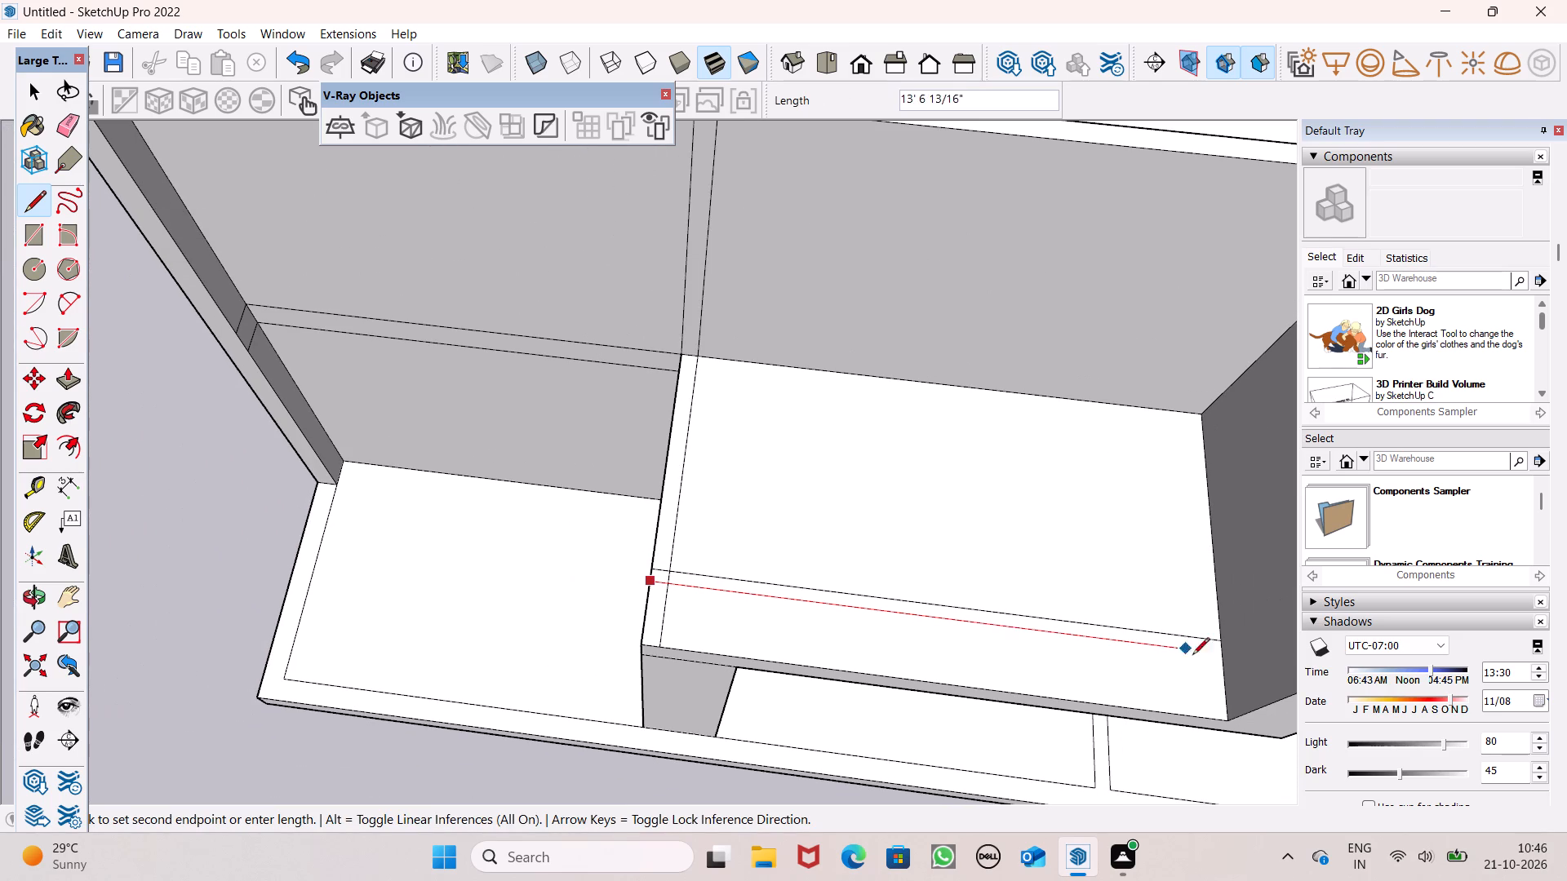
pyautogui.click(1223, 657)
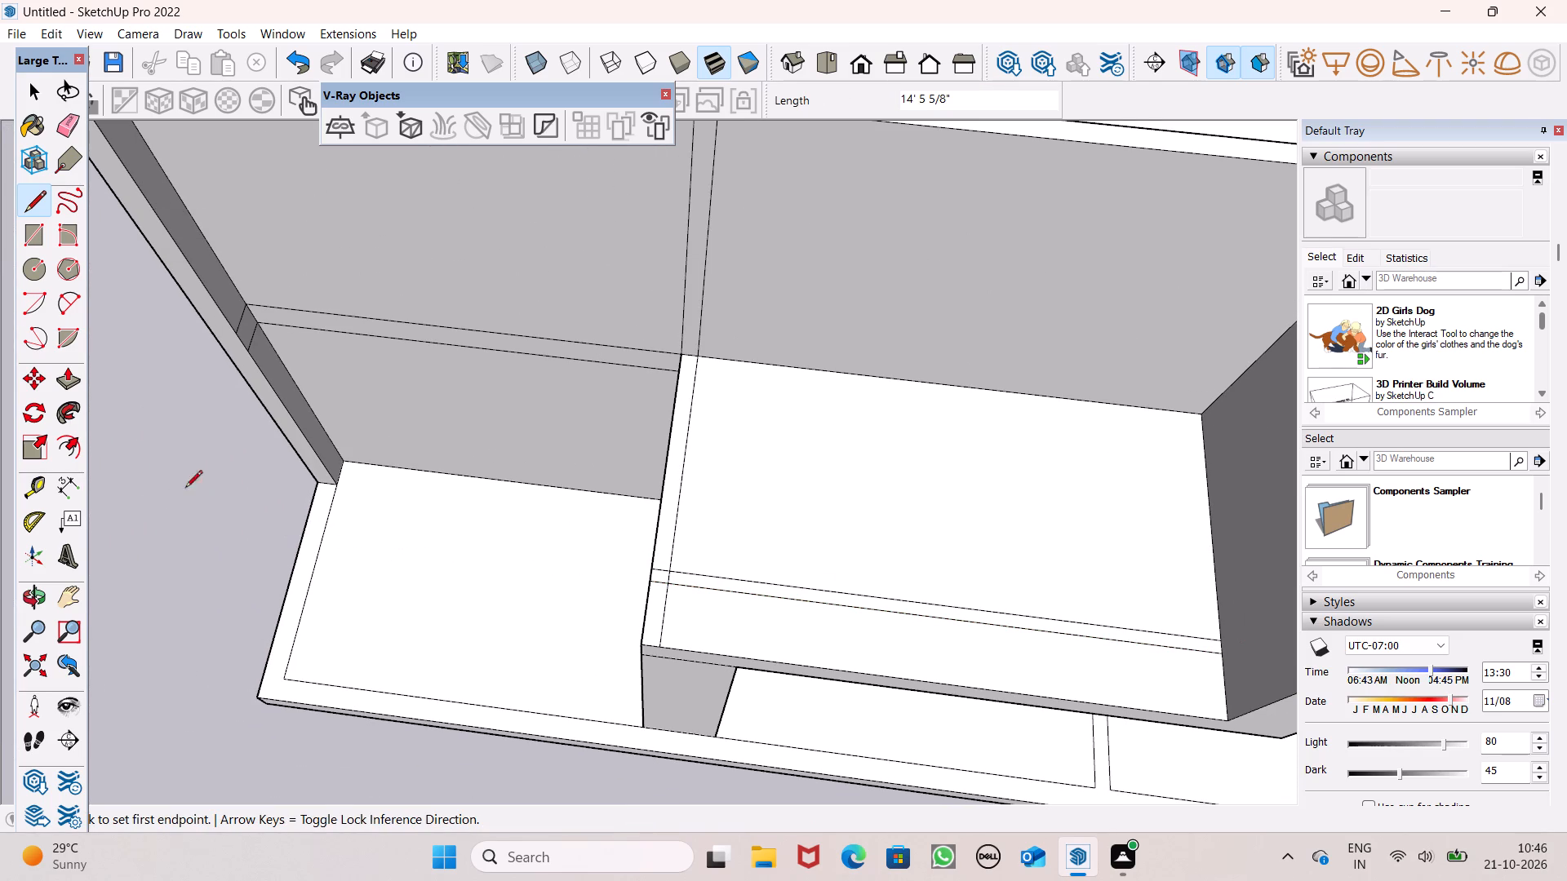
# Erase the stray line segments at the slab's front corner so the side and front strips join into one L-shaped outline.
pyautogui.click(73, 122)
pyautogui.scroll(3, 706, 594)
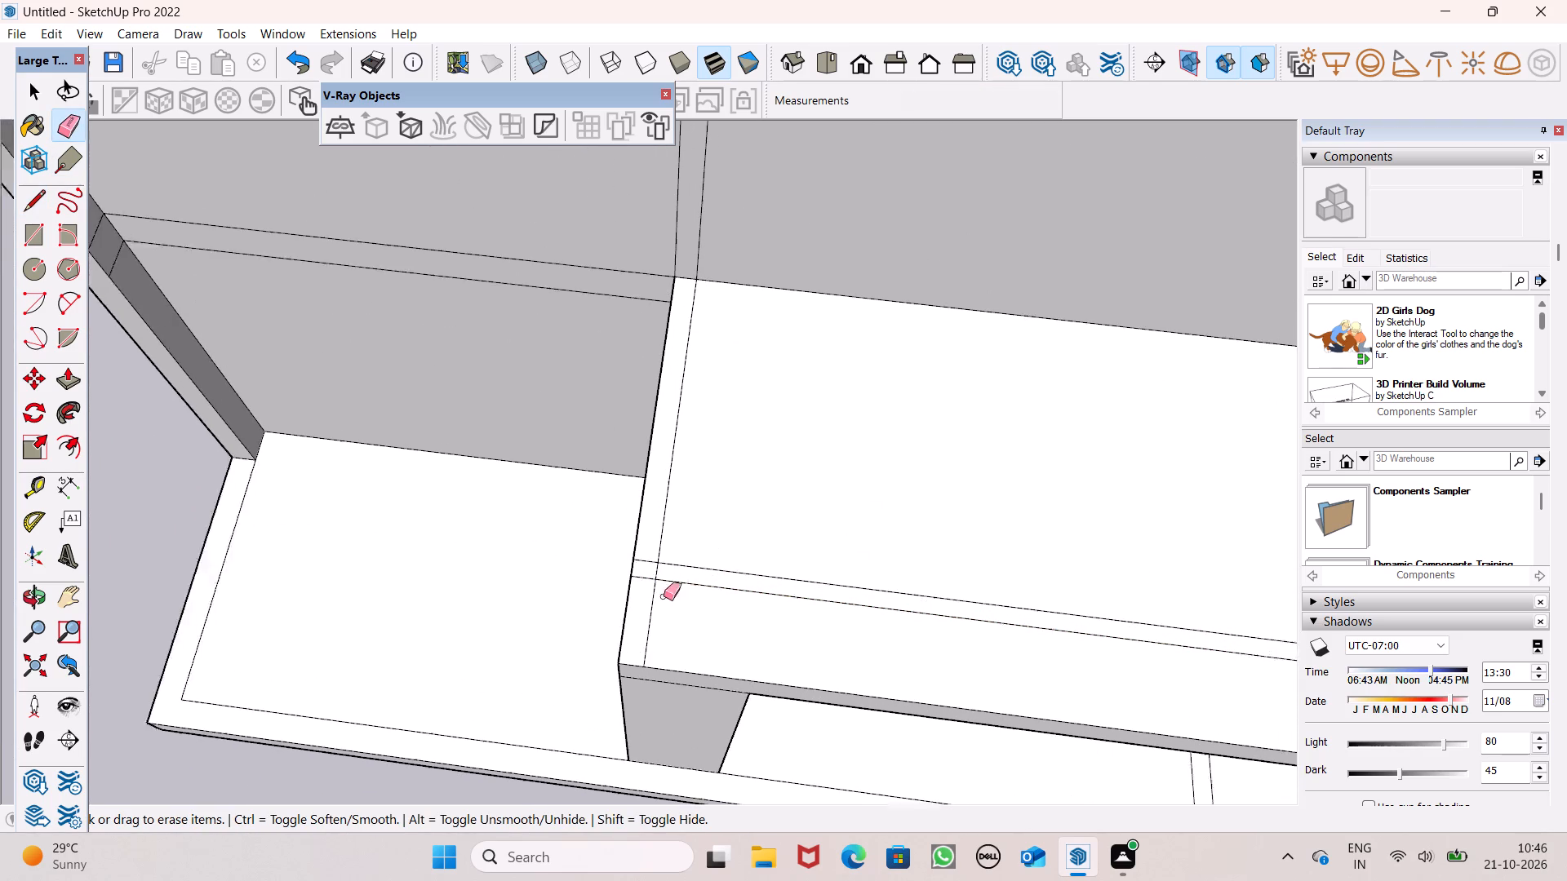
pyautogui.scroll(8, 664, 596)
pyautogui.moveTo(650, 525); pyautogui.dragTo(688, 553)
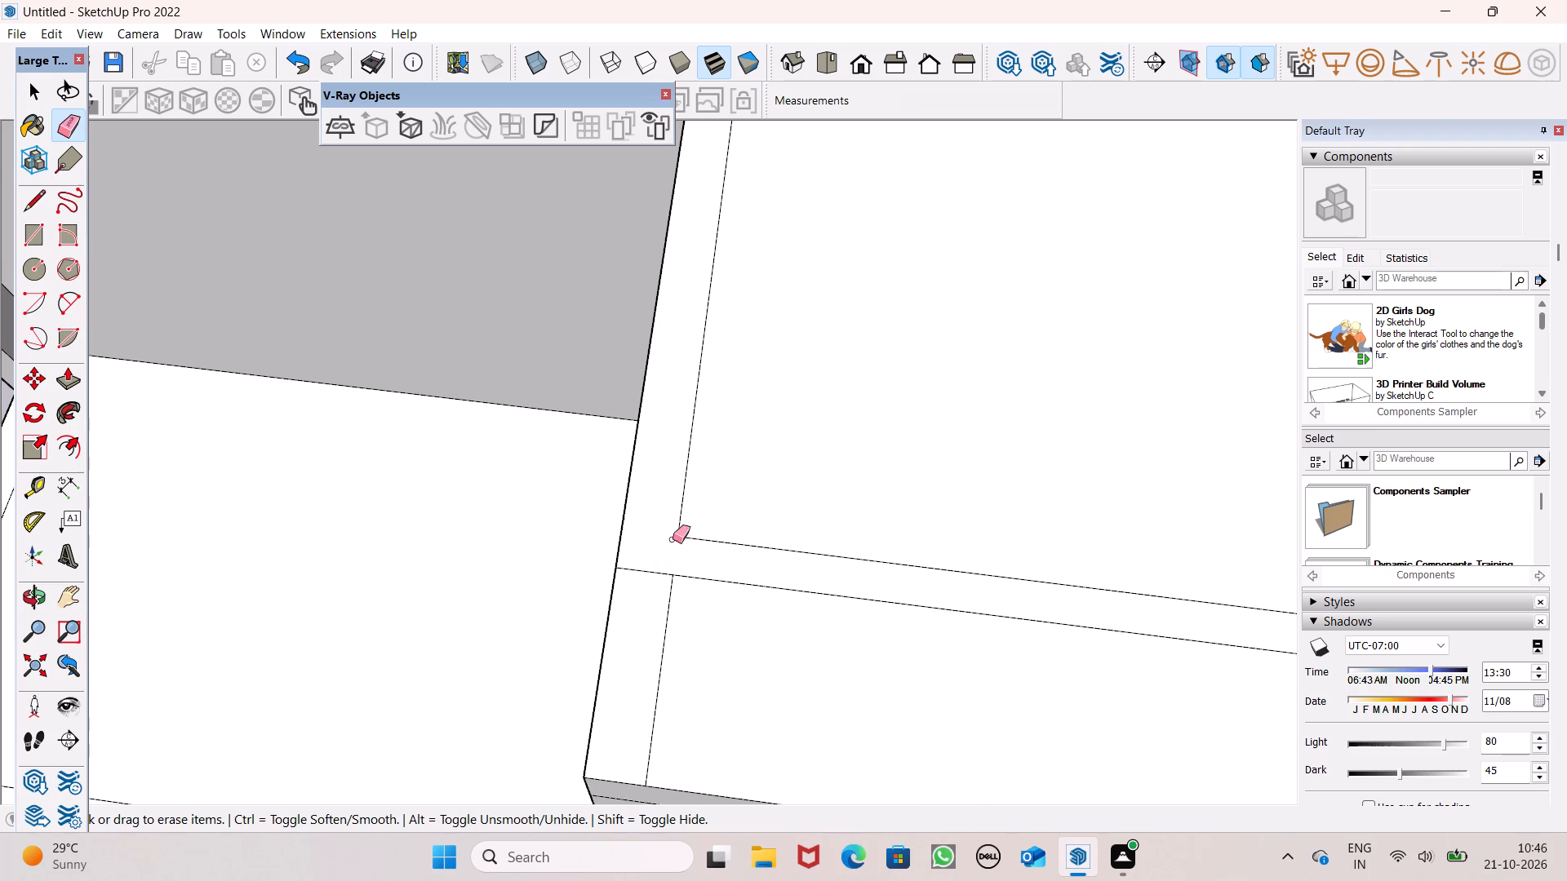
pyautogui.scroll(-8, 654, 516)
pyautogui.scroll(-4, 549, 523)
pyautogui.click(610, 565)
pyautogui.click(611, 564)
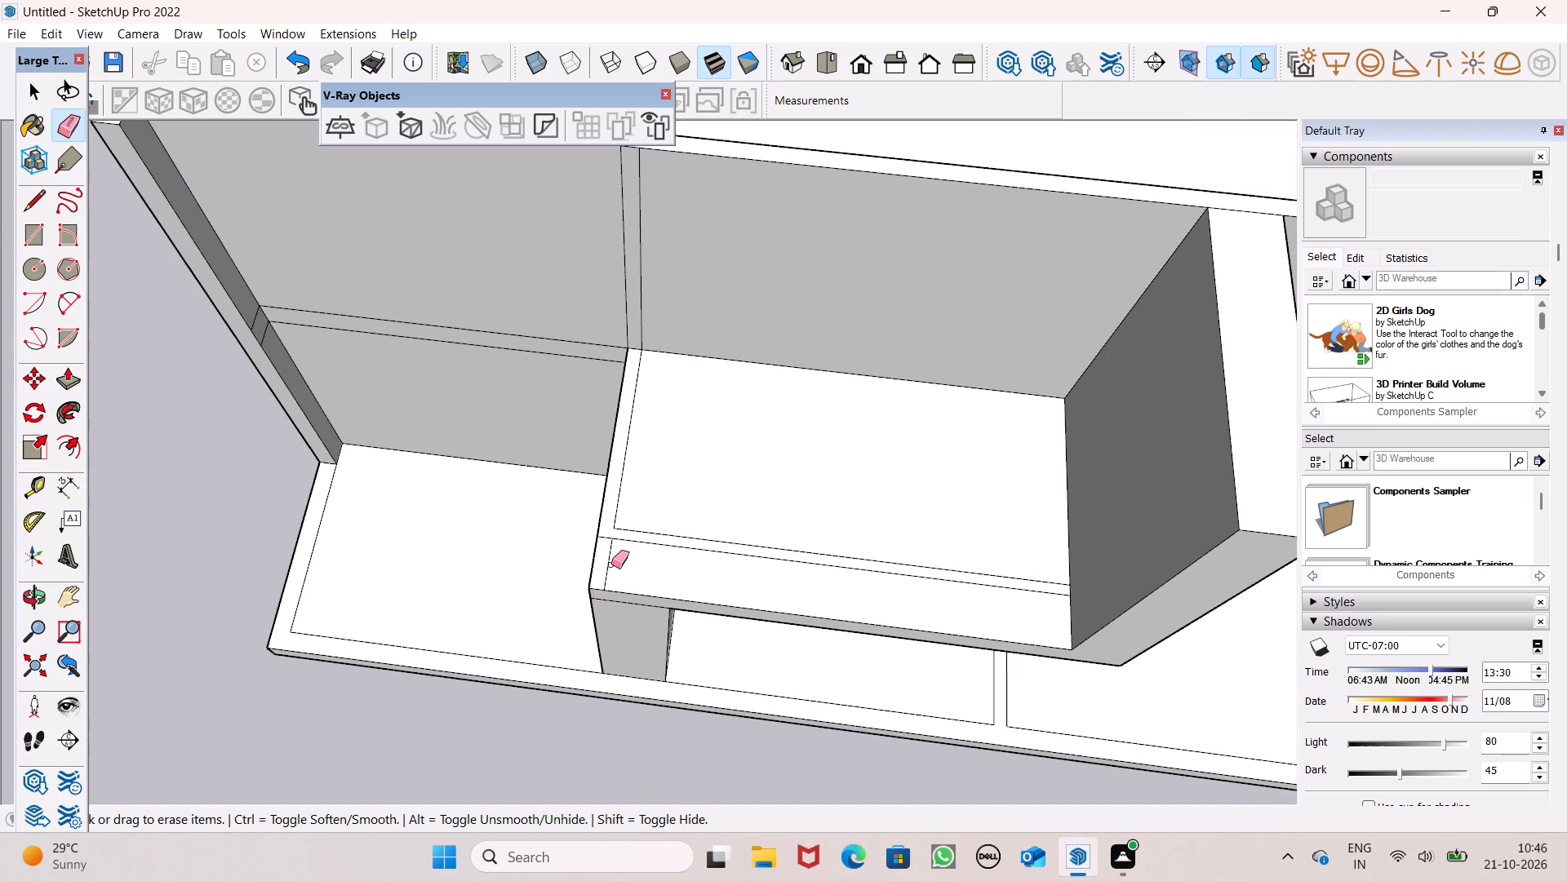
pyautogui.moveTo(605, 567); pyautogui.dragTo(615, 567)
pyautogui.scroll(-3, 594, 579)
pyautogui.press('space')
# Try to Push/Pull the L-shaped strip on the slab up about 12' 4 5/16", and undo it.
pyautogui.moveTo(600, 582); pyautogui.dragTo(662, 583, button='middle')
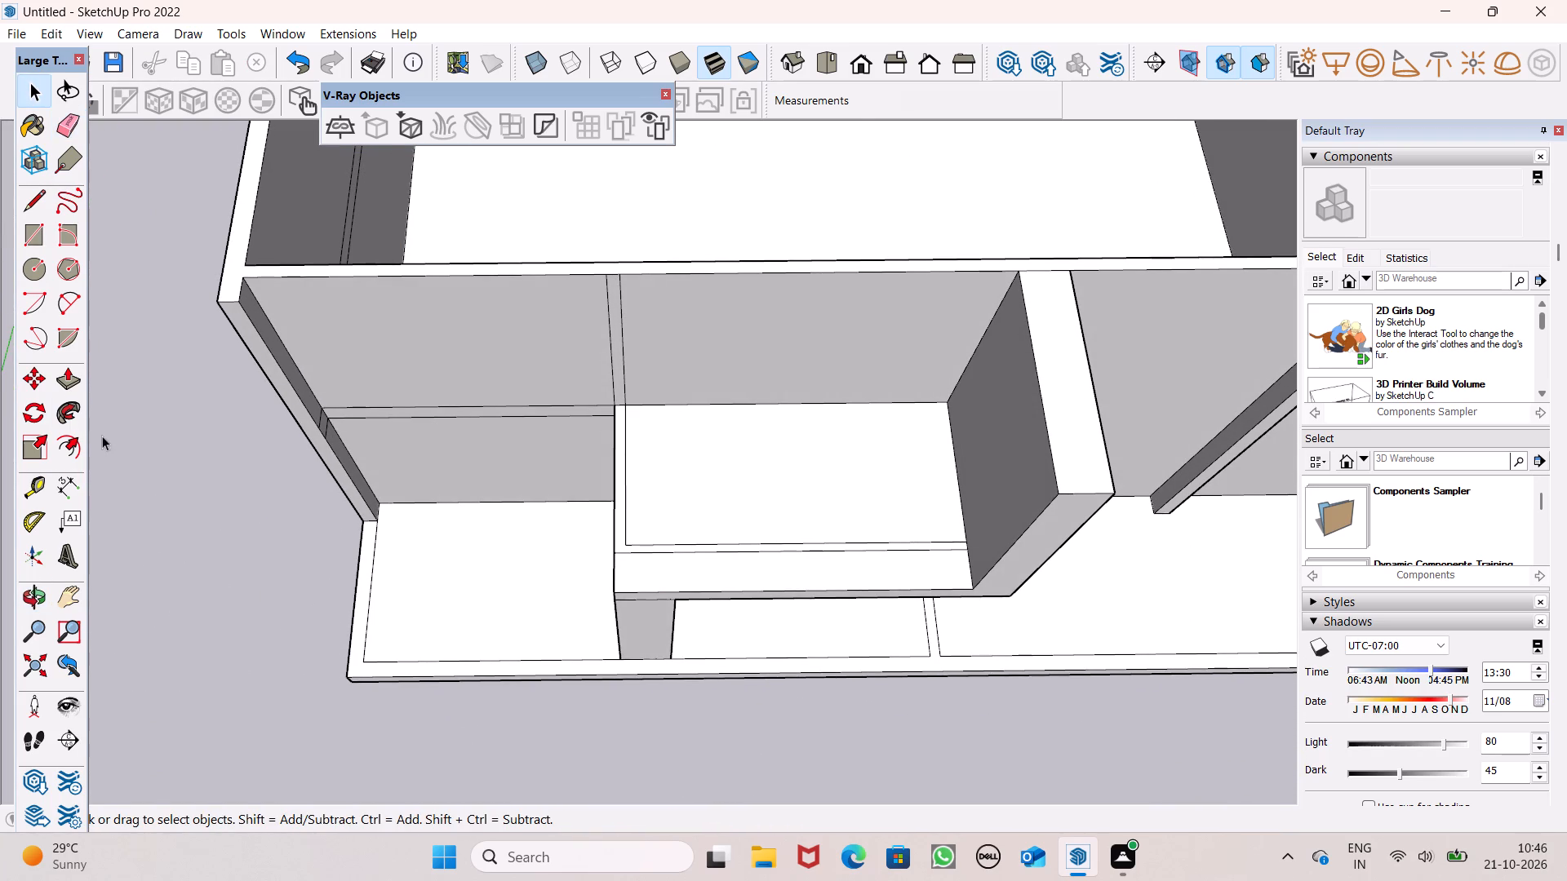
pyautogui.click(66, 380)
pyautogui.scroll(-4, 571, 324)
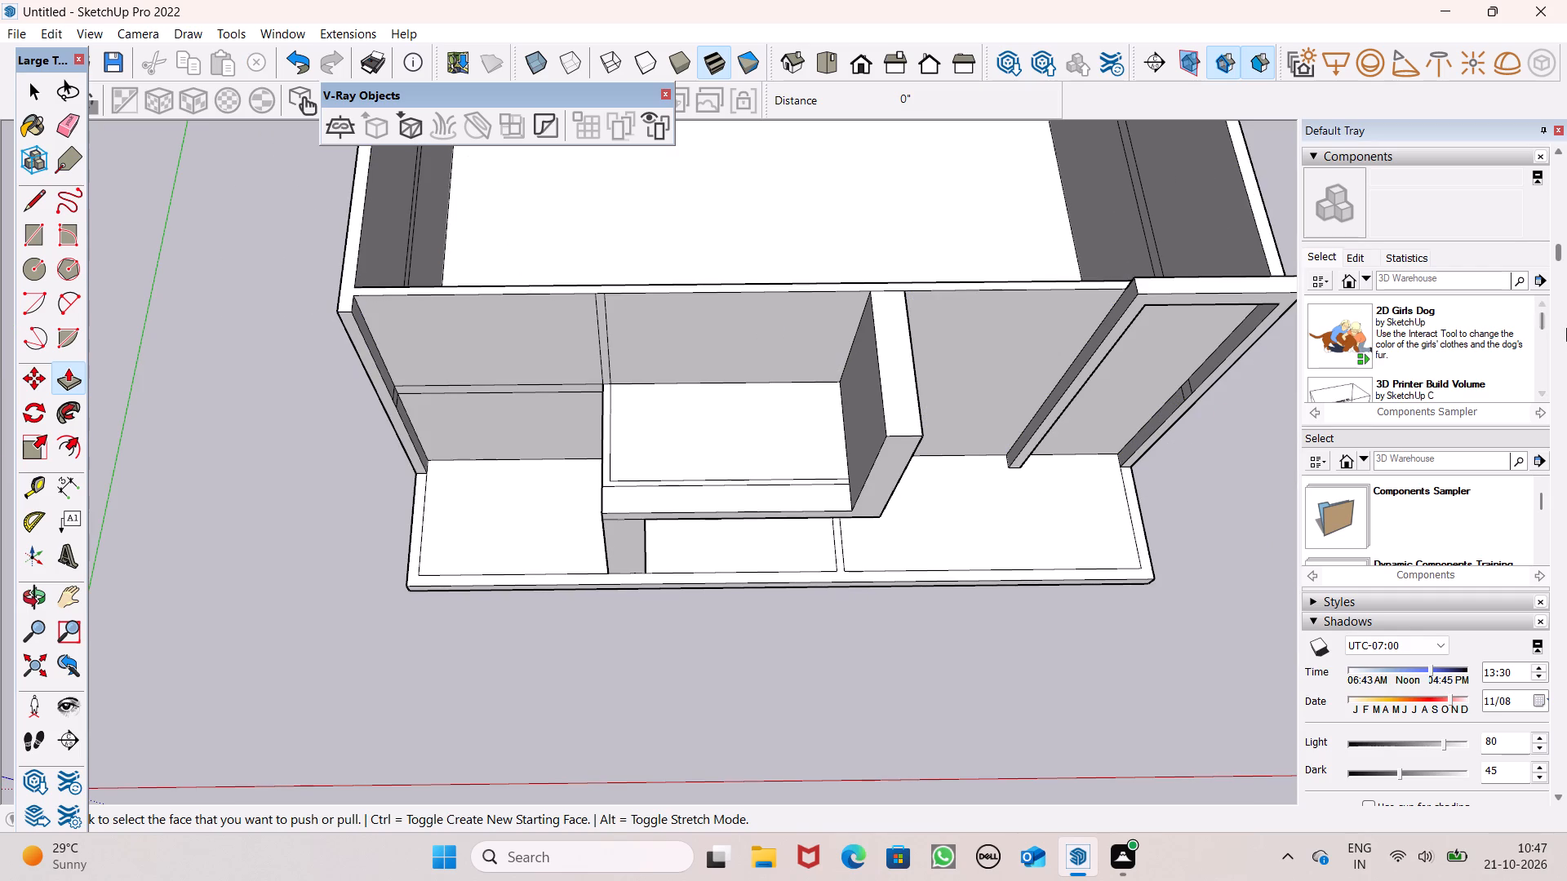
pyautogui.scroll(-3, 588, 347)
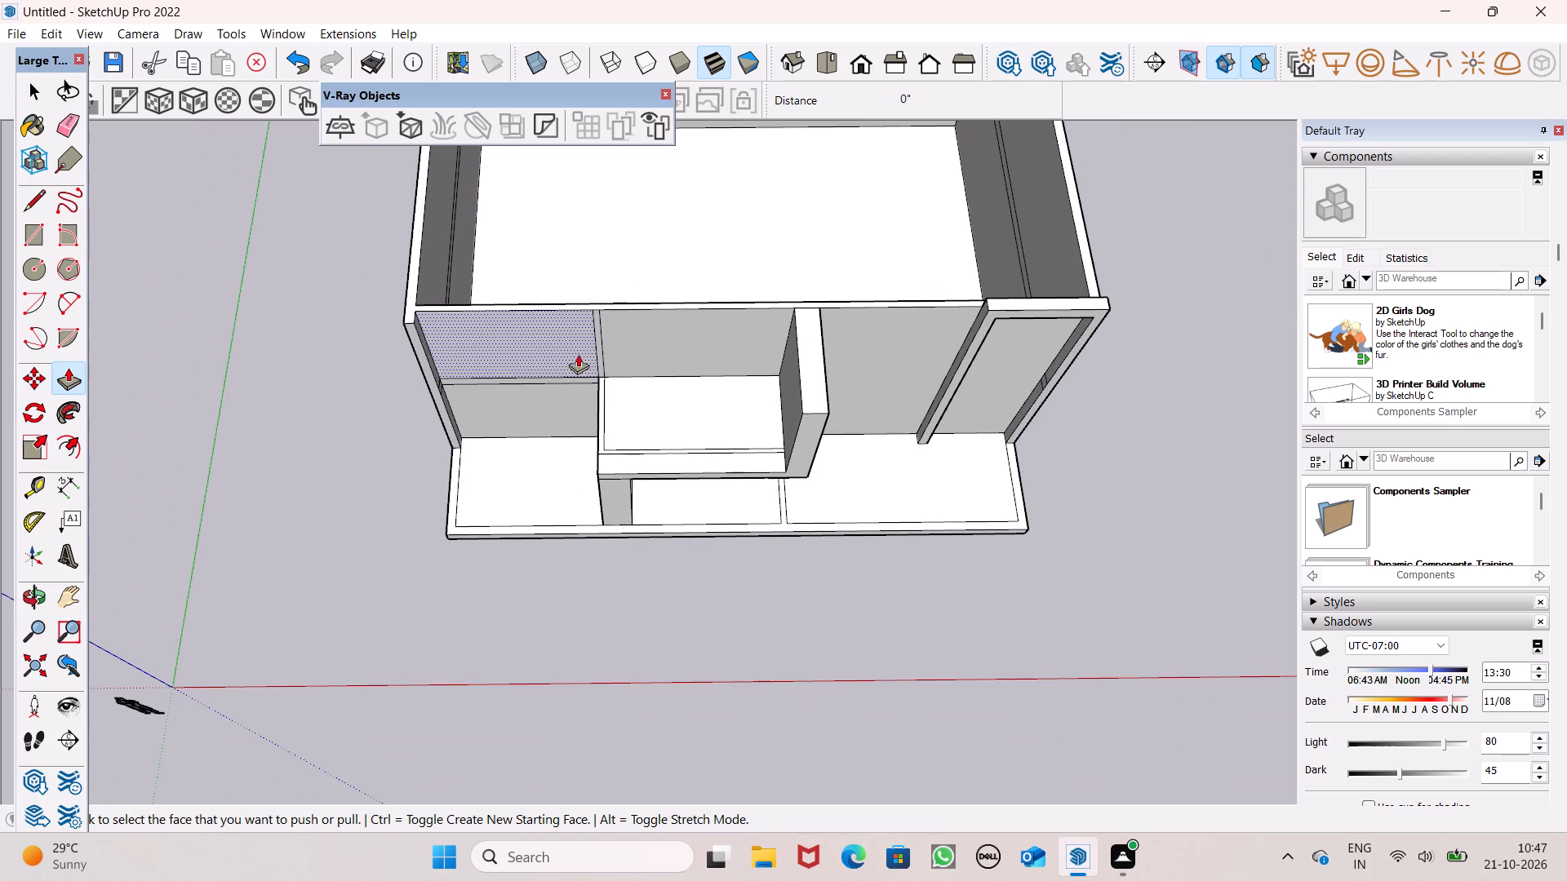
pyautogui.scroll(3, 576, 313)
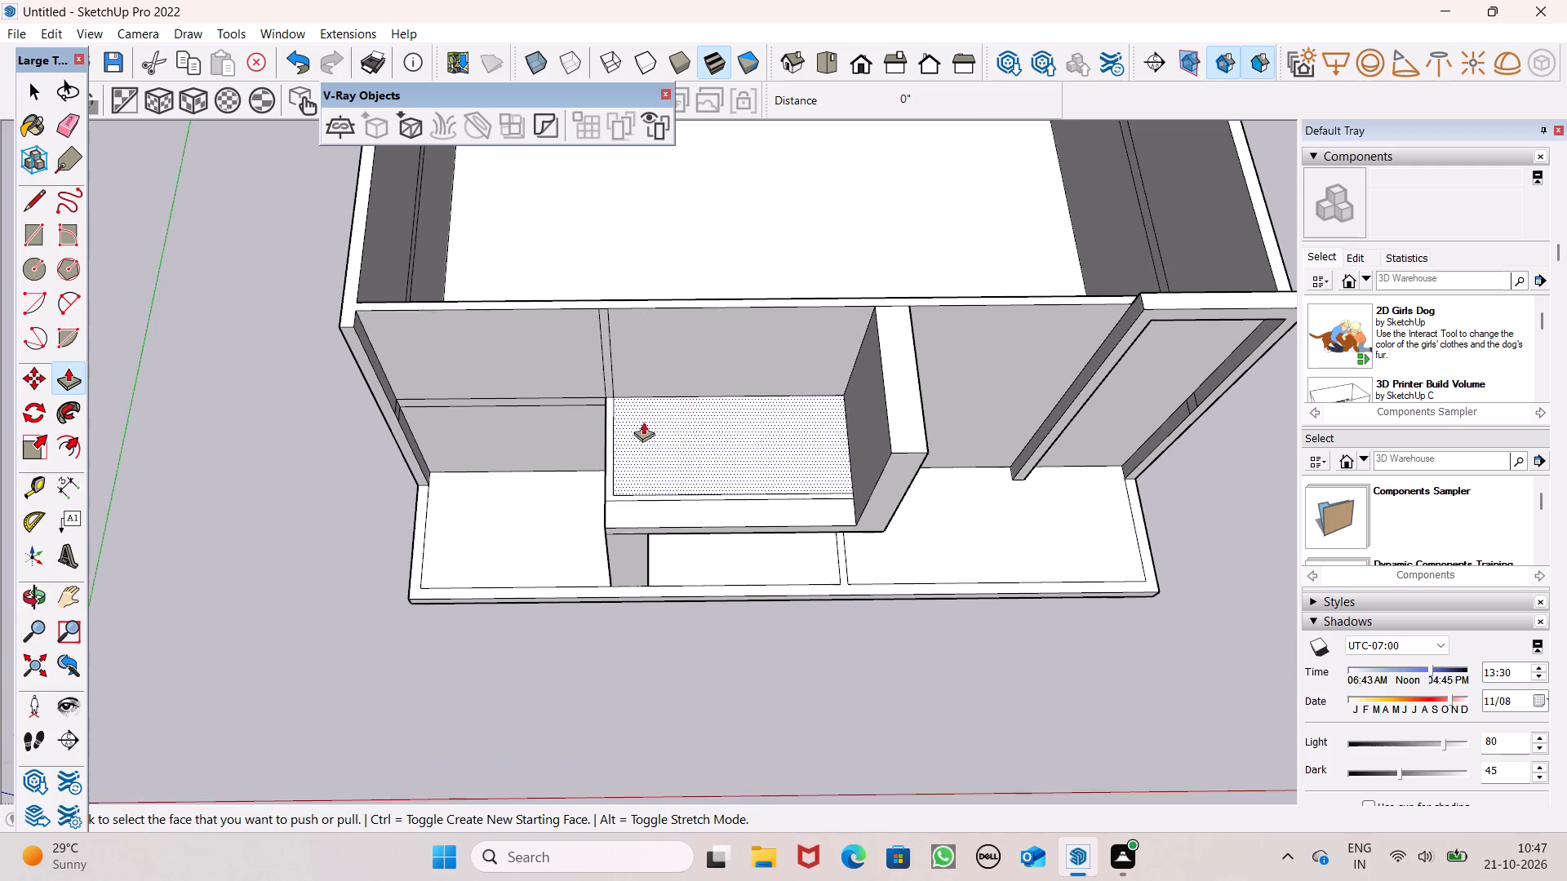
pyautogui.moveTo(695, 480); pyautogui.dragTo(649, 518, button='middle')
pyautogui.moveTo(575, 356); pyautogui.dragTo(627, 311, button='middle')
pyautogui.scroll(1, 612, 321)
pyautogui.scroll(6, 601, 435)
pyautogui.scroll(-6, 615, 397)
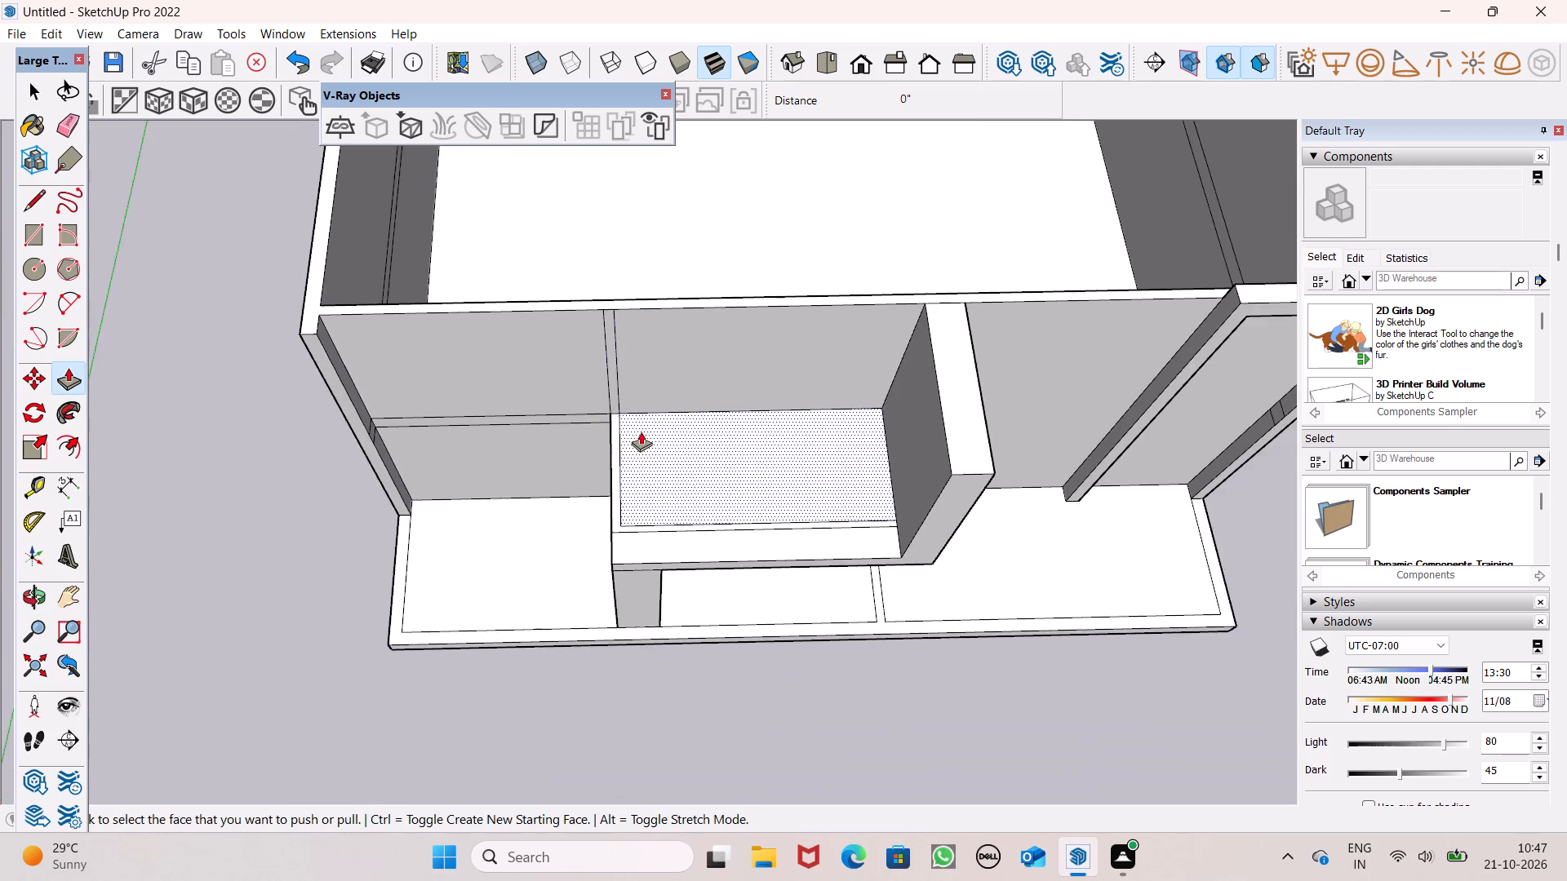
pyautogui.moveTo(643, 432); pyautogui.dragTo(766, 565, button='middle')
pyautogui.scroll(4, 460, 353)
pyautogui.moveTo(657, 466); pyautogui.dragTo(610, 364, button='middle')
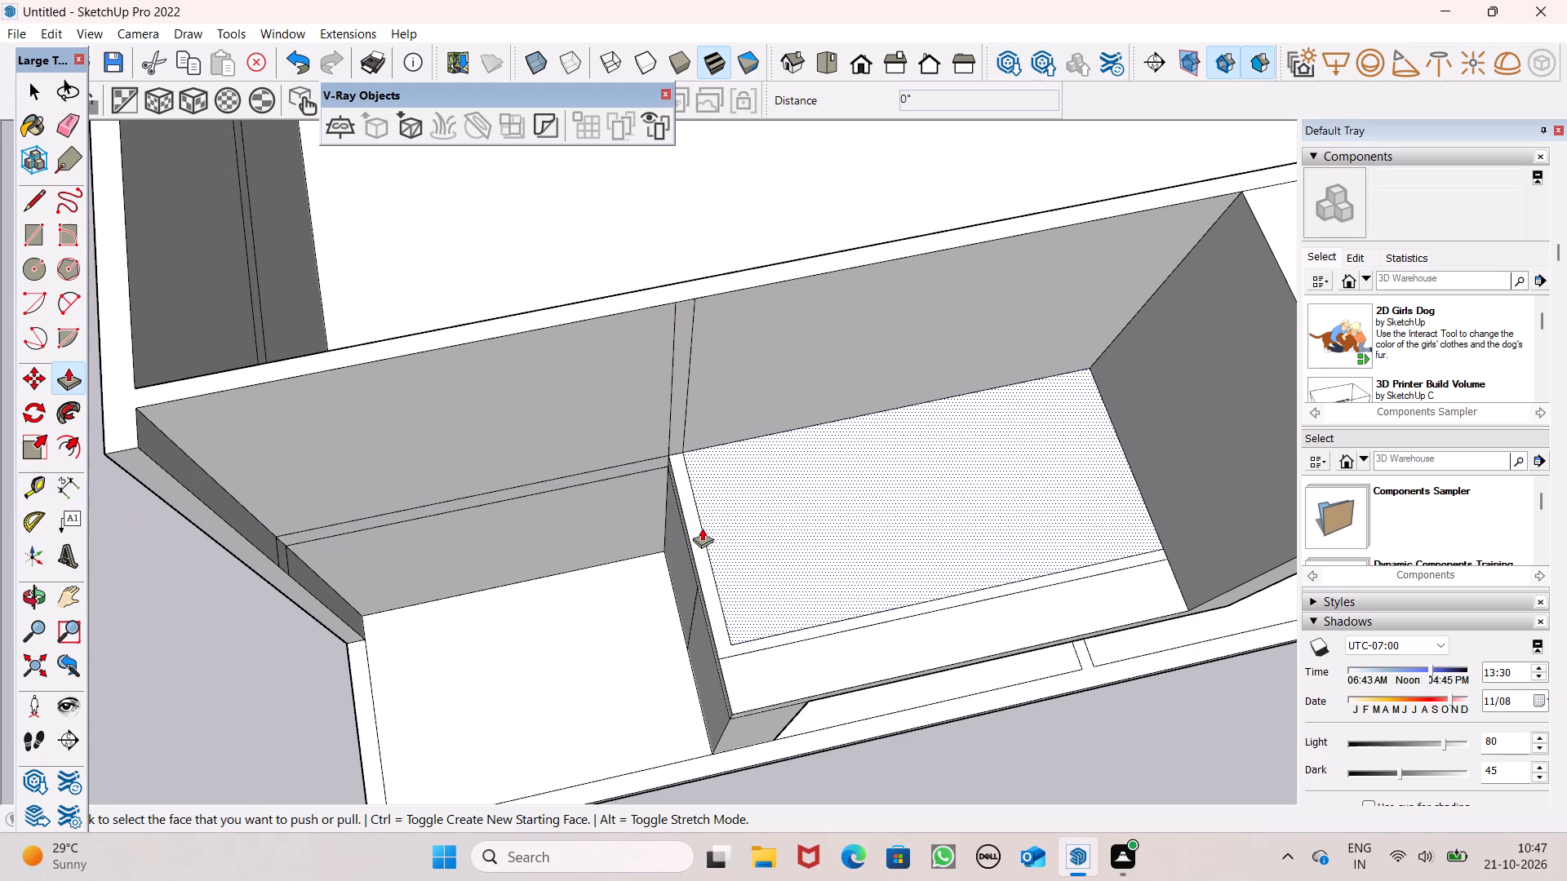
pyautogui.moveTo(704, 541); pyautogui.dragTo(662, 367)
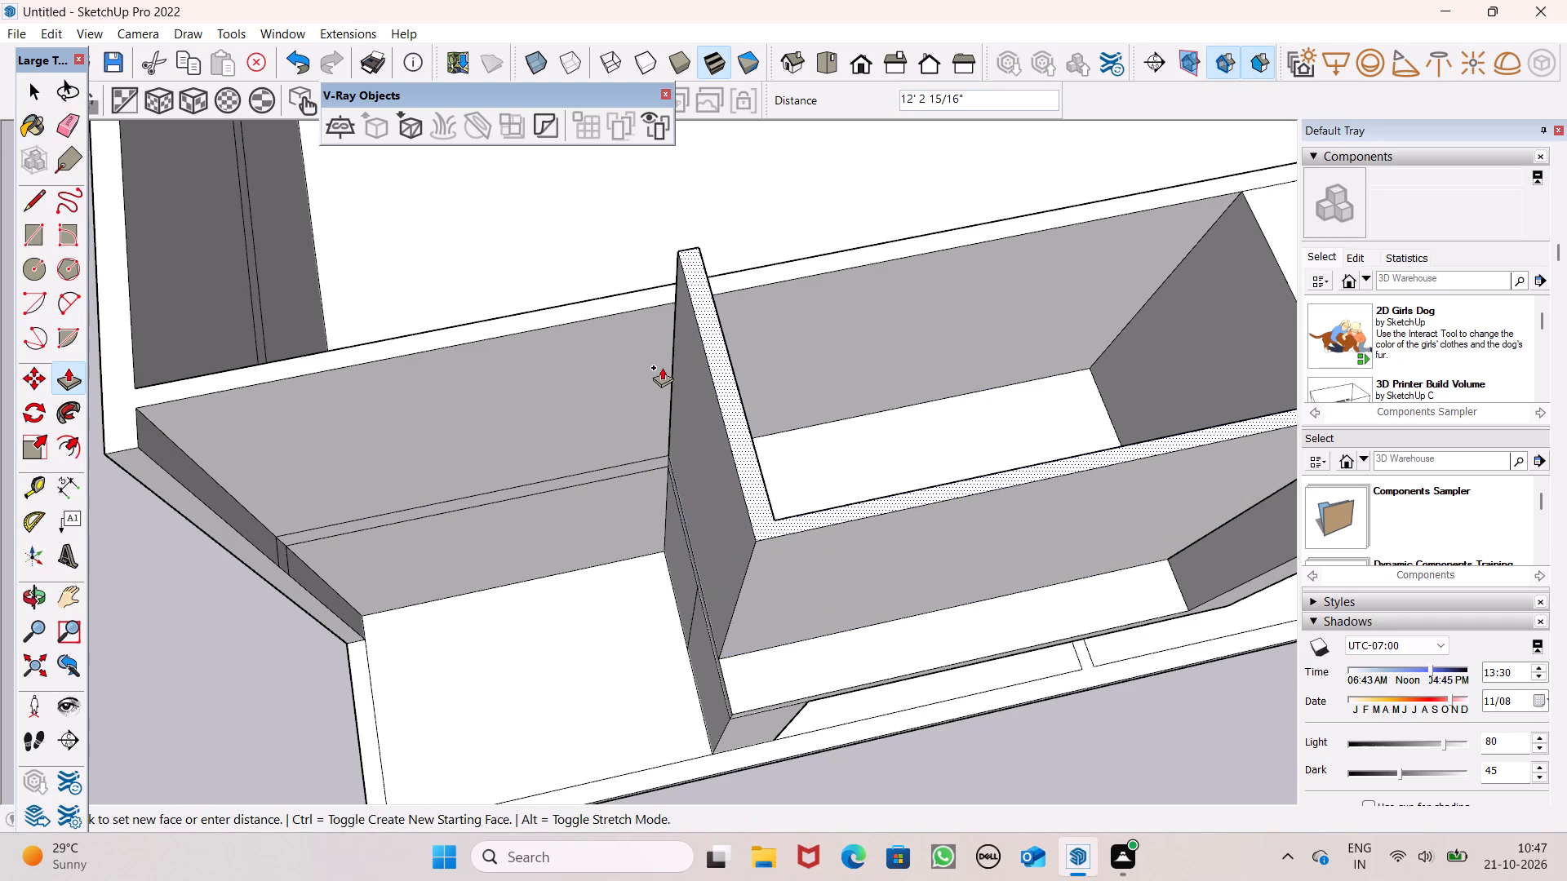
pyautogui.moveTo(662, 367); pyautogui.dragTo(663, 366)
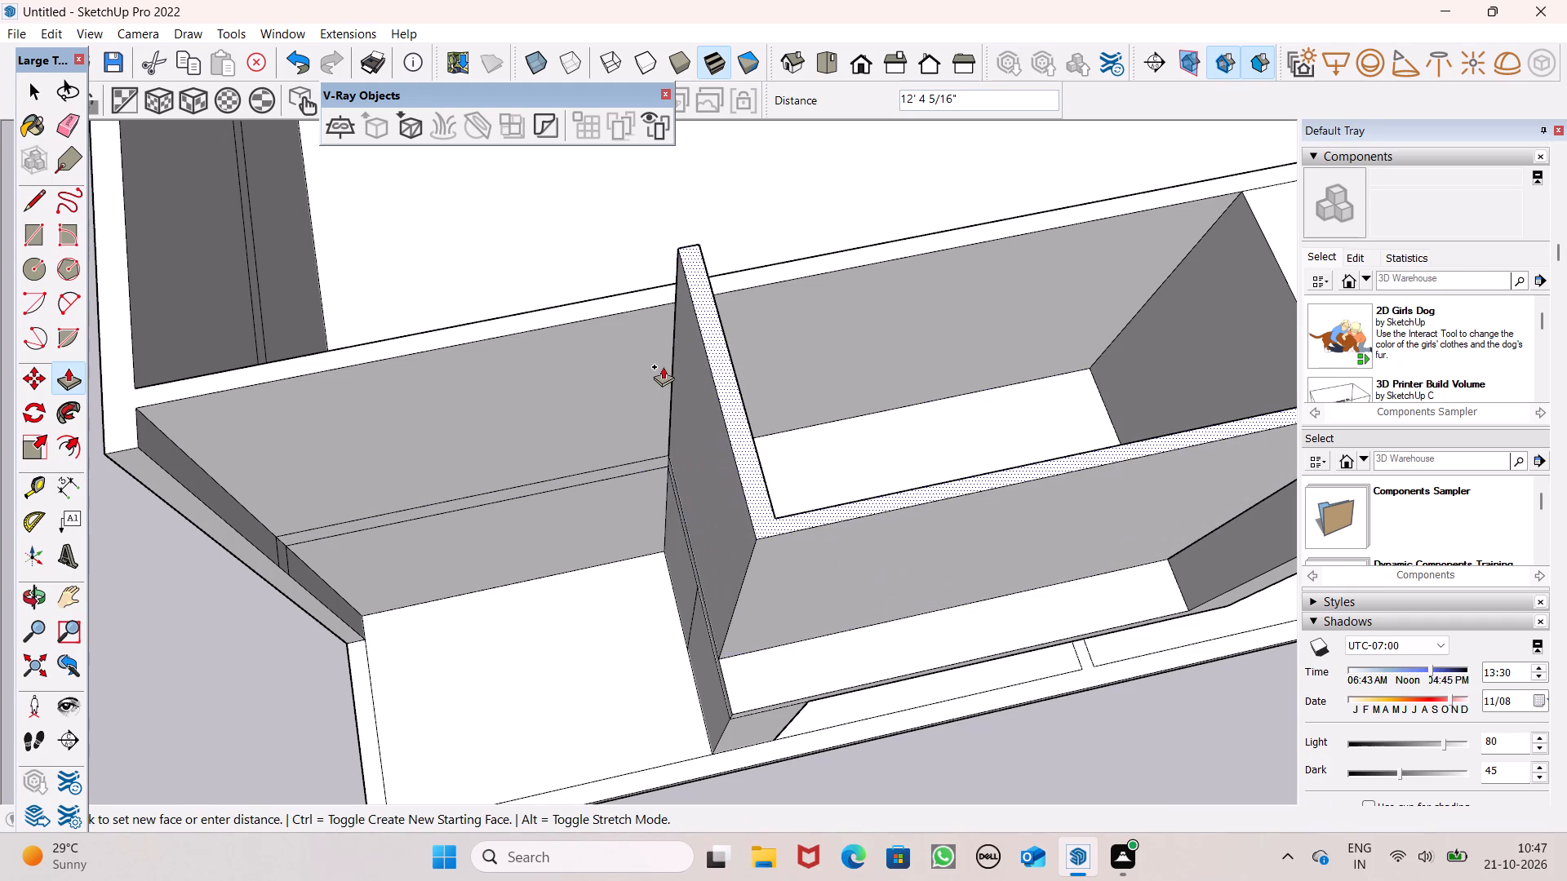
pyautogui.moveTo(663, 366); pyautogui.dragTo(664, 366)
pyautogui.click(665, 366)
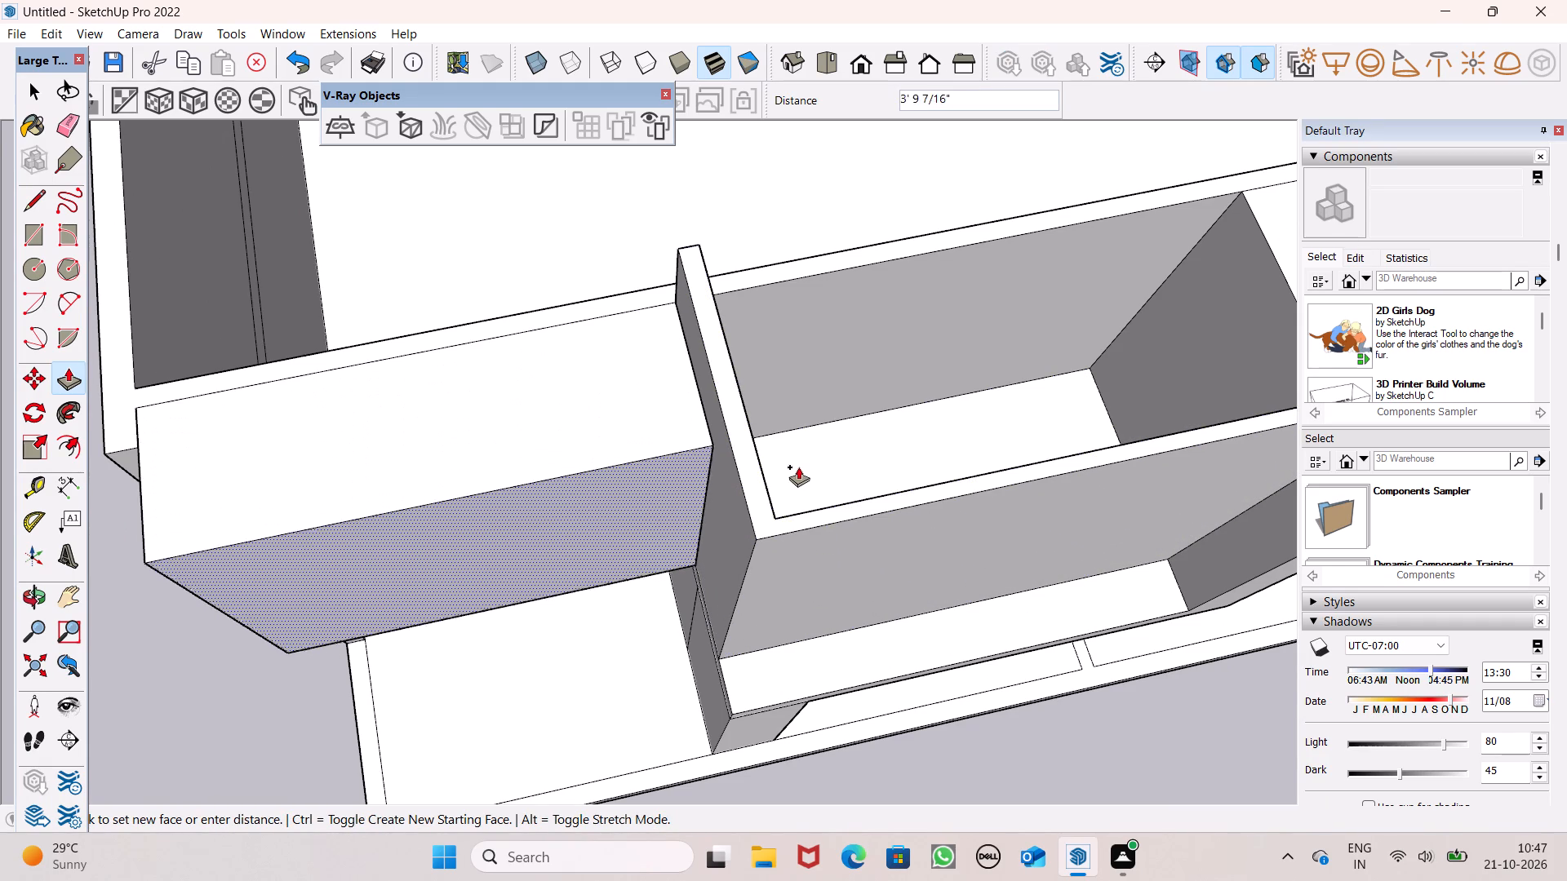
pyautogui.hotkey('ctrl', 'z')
# Push/Pull the L-shaped strip up to the top of the front wall to form the balcony's side and front walls.
pyautogui.moveTo(695, 524); pyautogui.dragTo(684, 467)
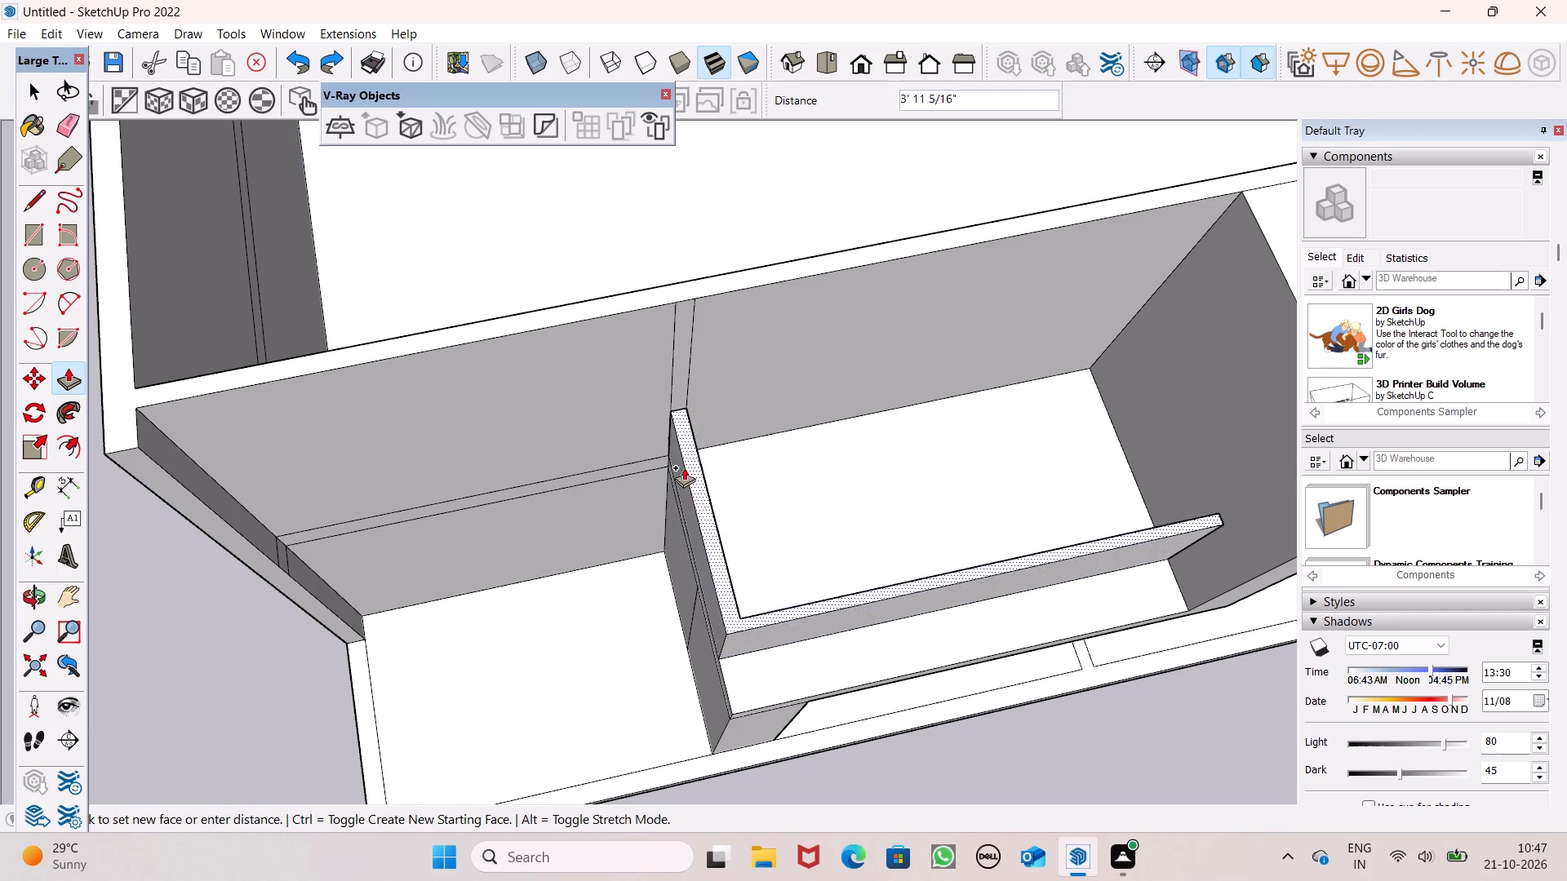
pyautogui.moveTo(684, 467); pyautogui.dragTo(610, 317)
pyautogui.scroll(-6, 837, 357)
pyautogui.moveTo(843, 502); pyautogui.dragTo(630, 335, button='middle')
pyautogui.press('space')
# Push/Pull the outer face of the new front balcony wall forward about 9 3/16".
pyautogui.moveTo(751, 524); pyautogui.dragTo(783, 423, button='middle')
pyautogui.scroll(1, 750, 523)
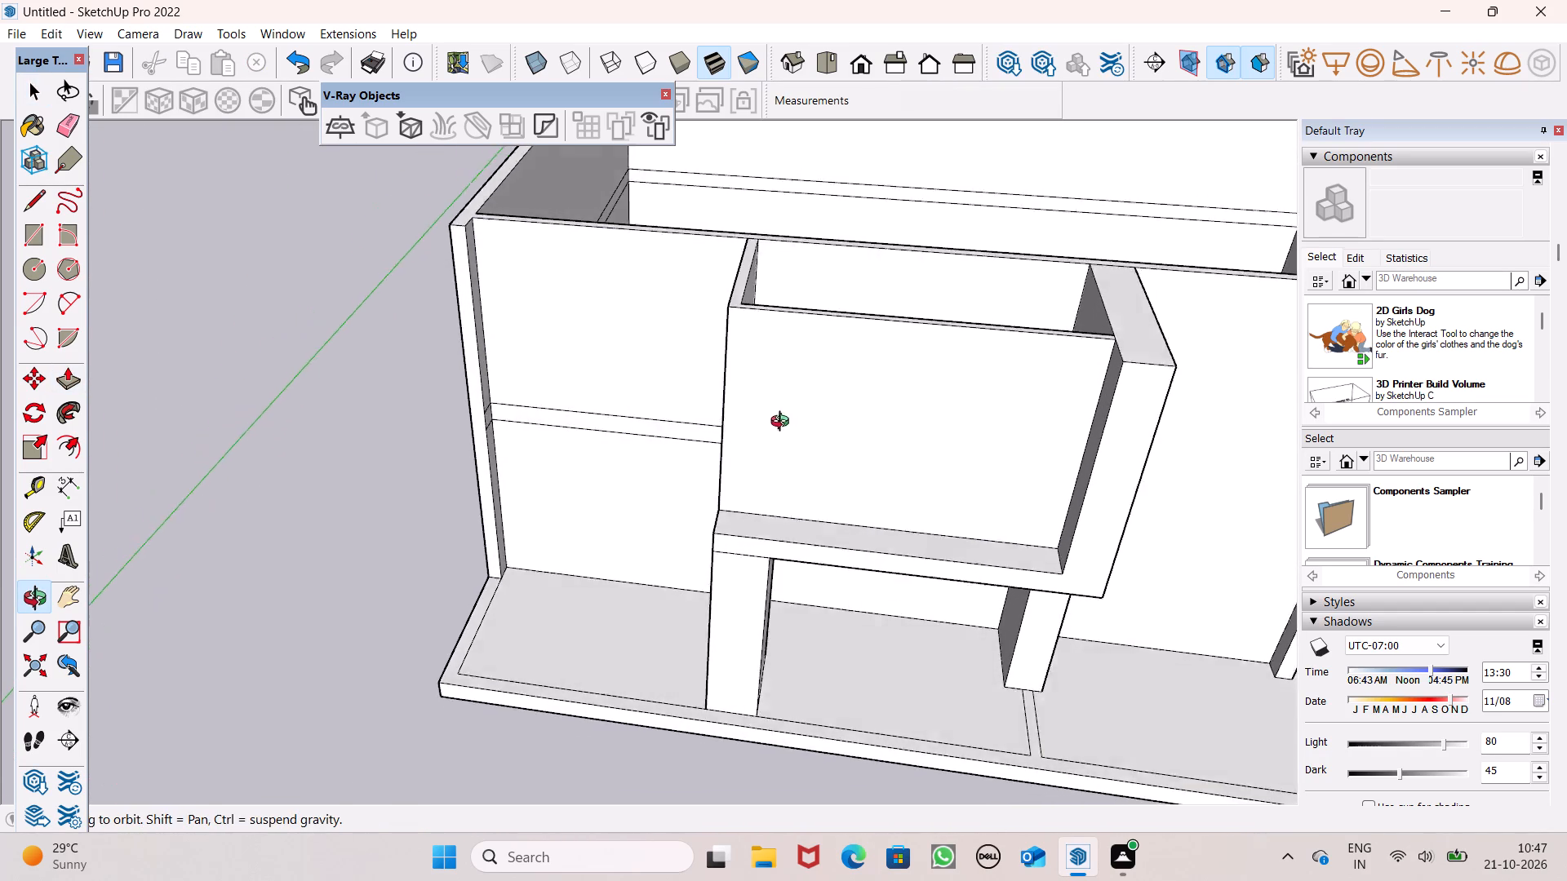
pyautogui.moveTo(783, 423); pyautogui.dragTo(1073, 391, button='middle')
pyautogui.moveTo(669, 488); pyautogui.dragTo(779, 574, button='middle')
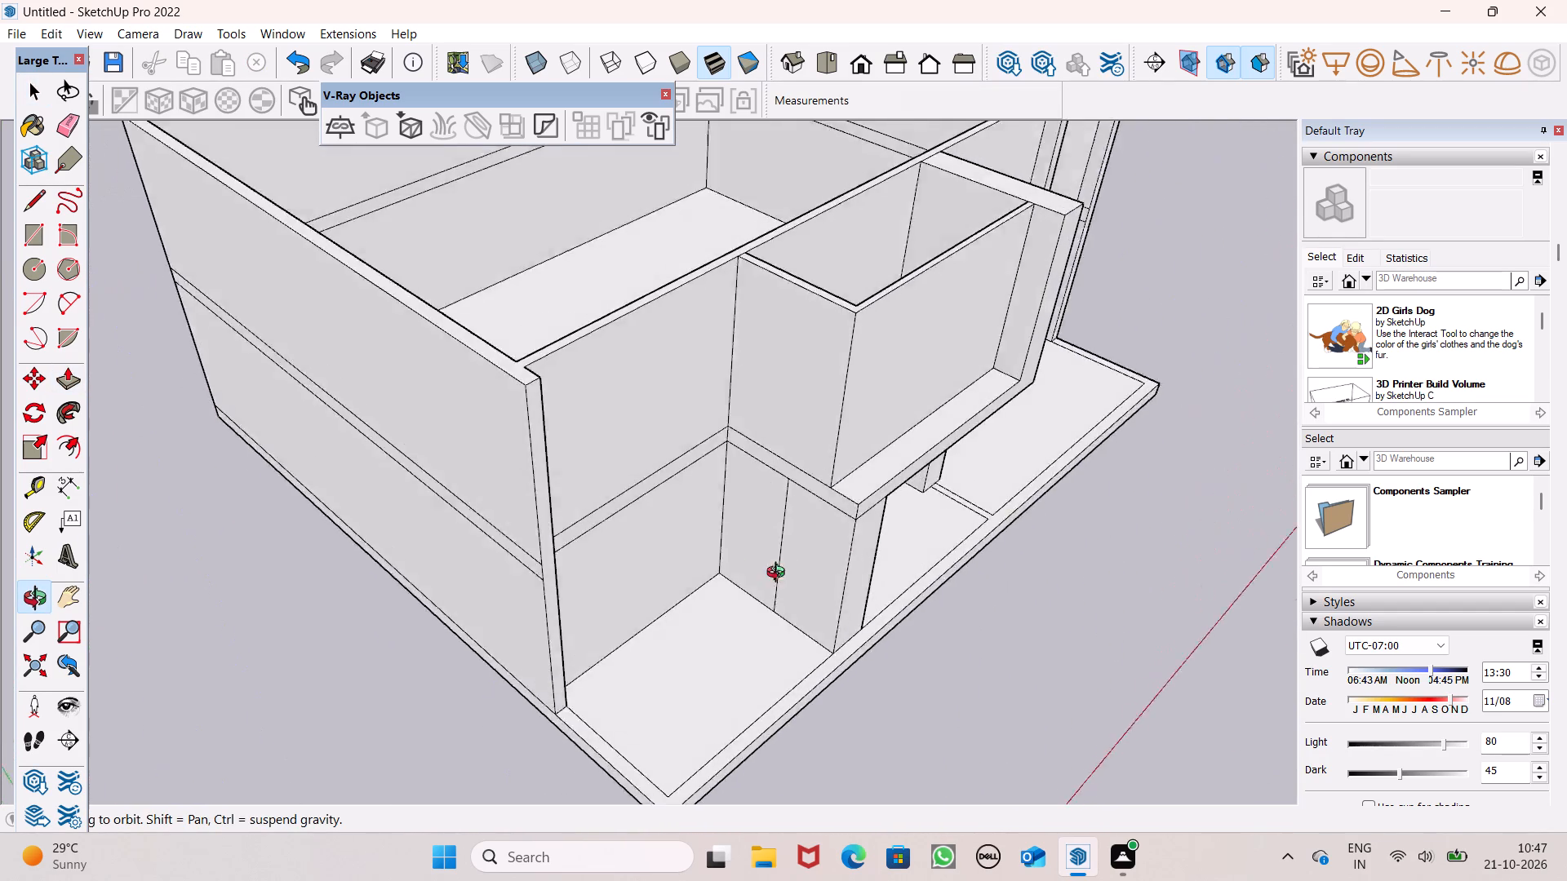
pyautogui.moveTo(779, 574); pyautogui.dragTo(624, 573, button='middle')
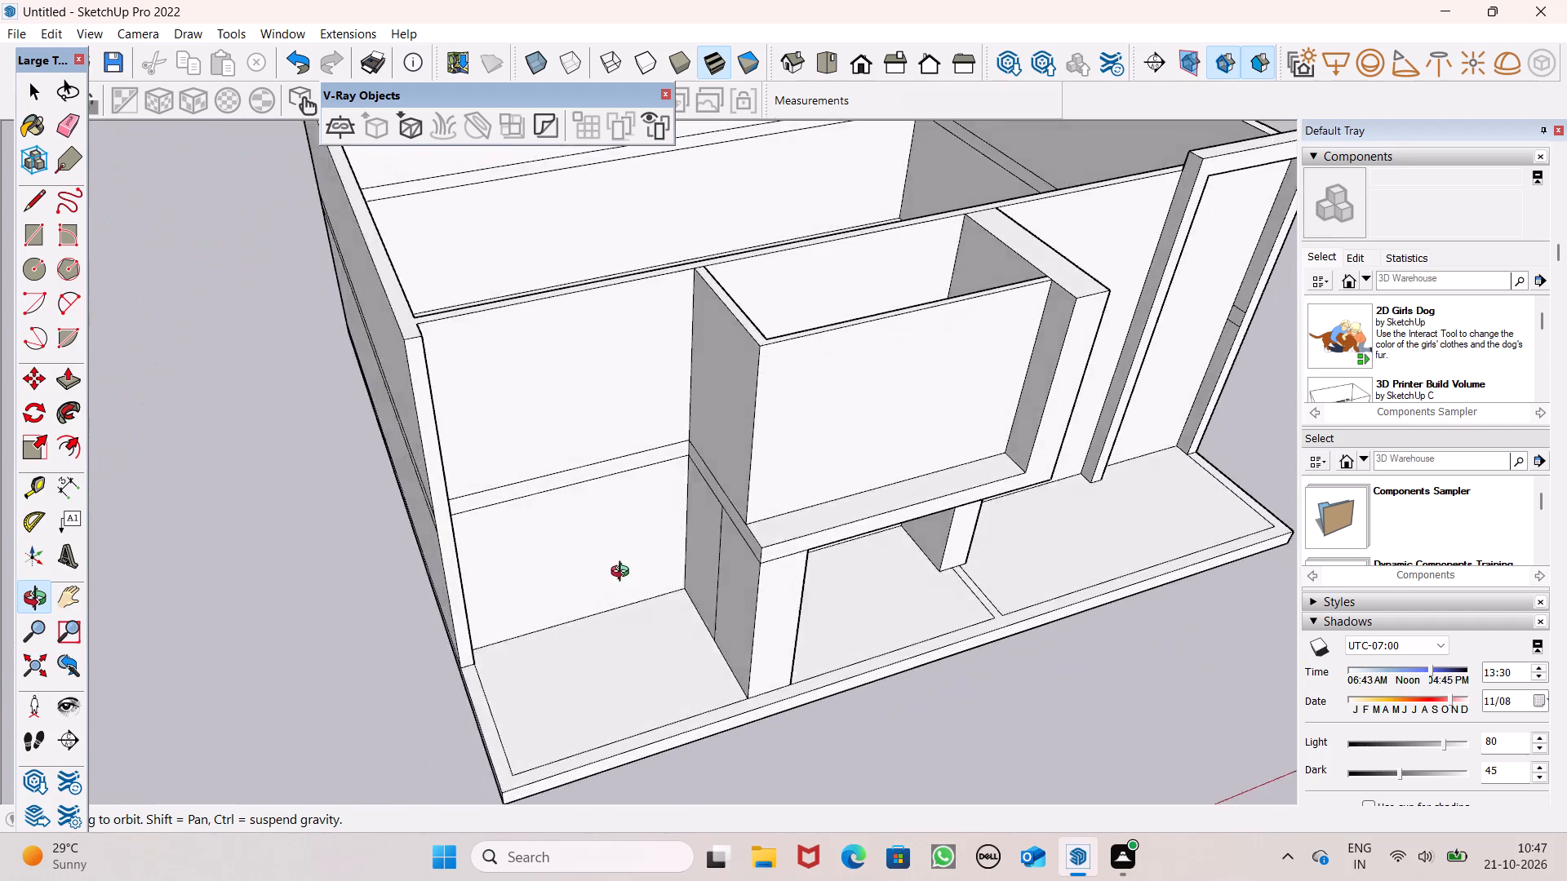
pyautogui.moveTo(624, 573); pyautogui.dragTo(679, 569, button='middle')
pyautogui.click(70, 382)
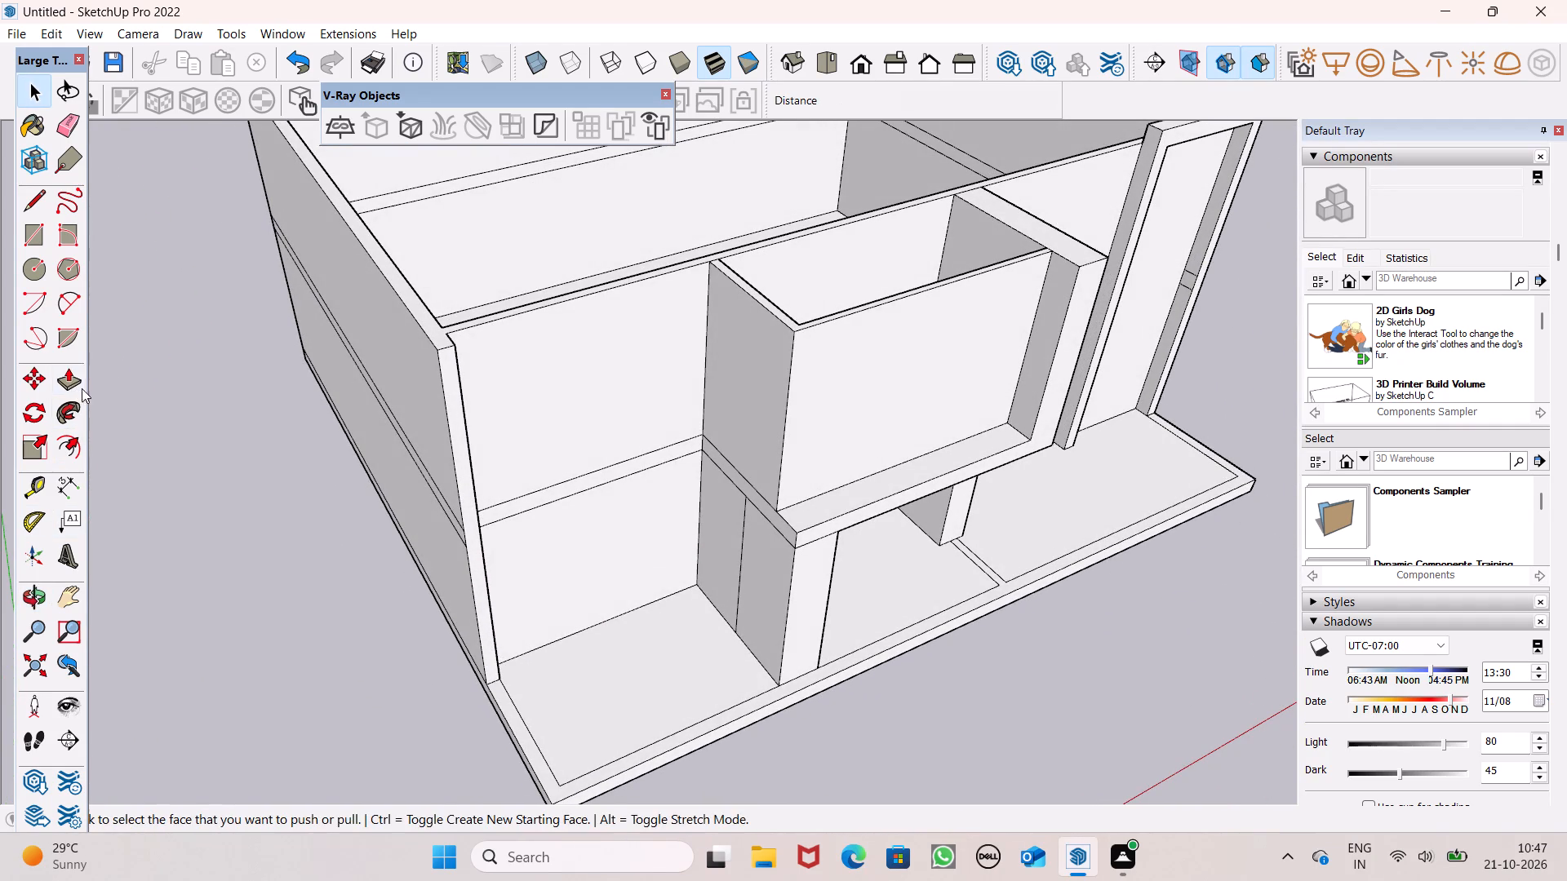
pyautogui.moveTo(715, 518); pyautogui.dragTo(646, 572, button='middle')
pyautogui.scroll(4, 838, 494)
pyautogui.moveTo(833, 481); pyautogui.dragTo(837, 498)
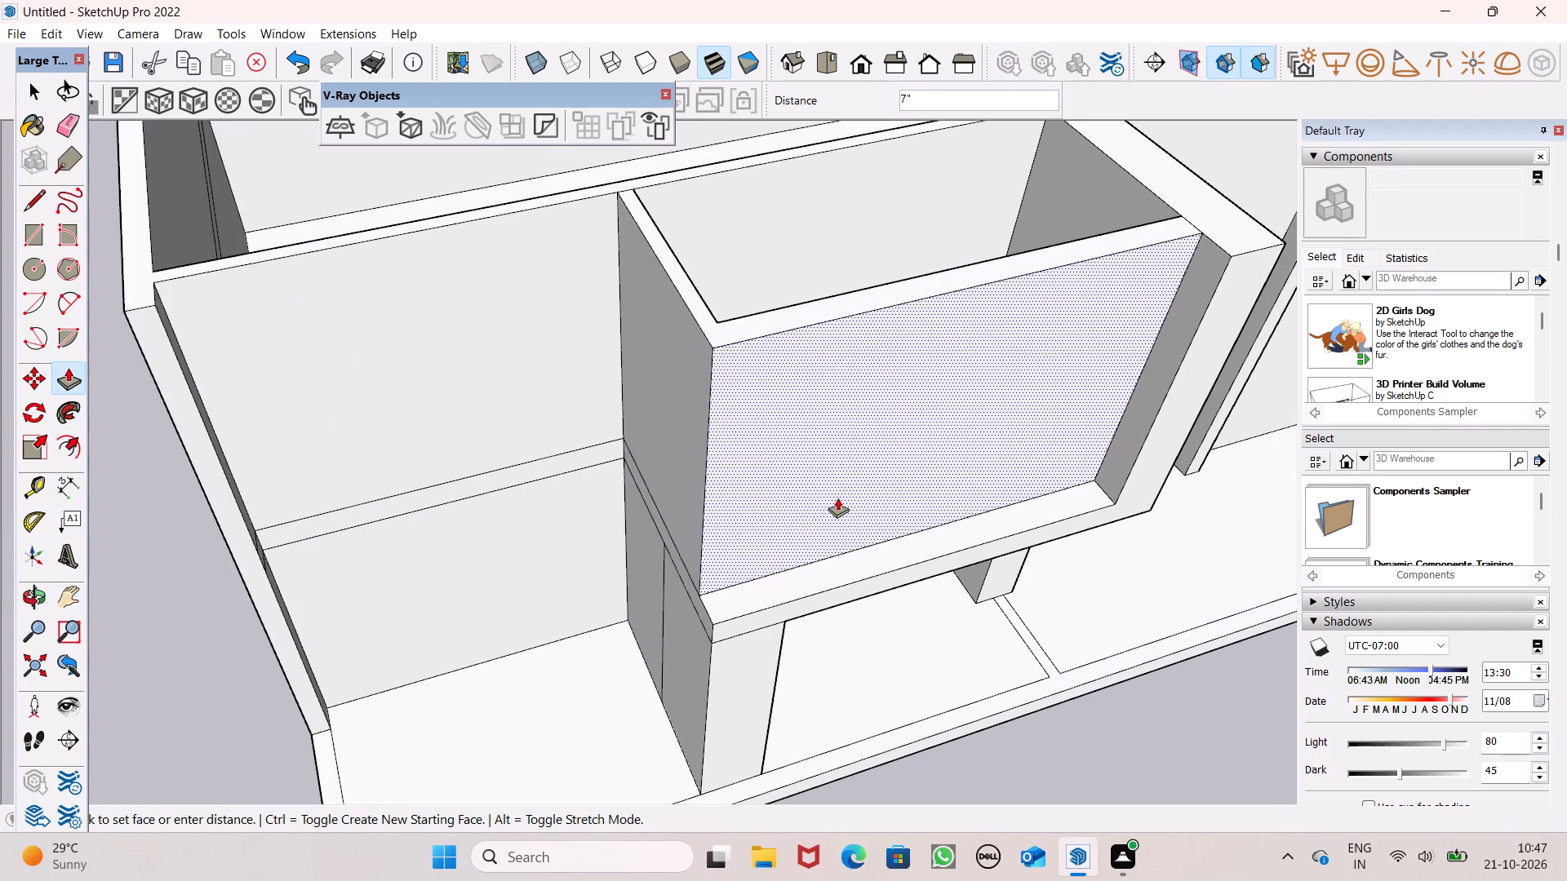
pyautogui.moveTo(837, 498); pyautogui.dragTo(841, 502)
pyautogui.scroll(-2, 677, 427)
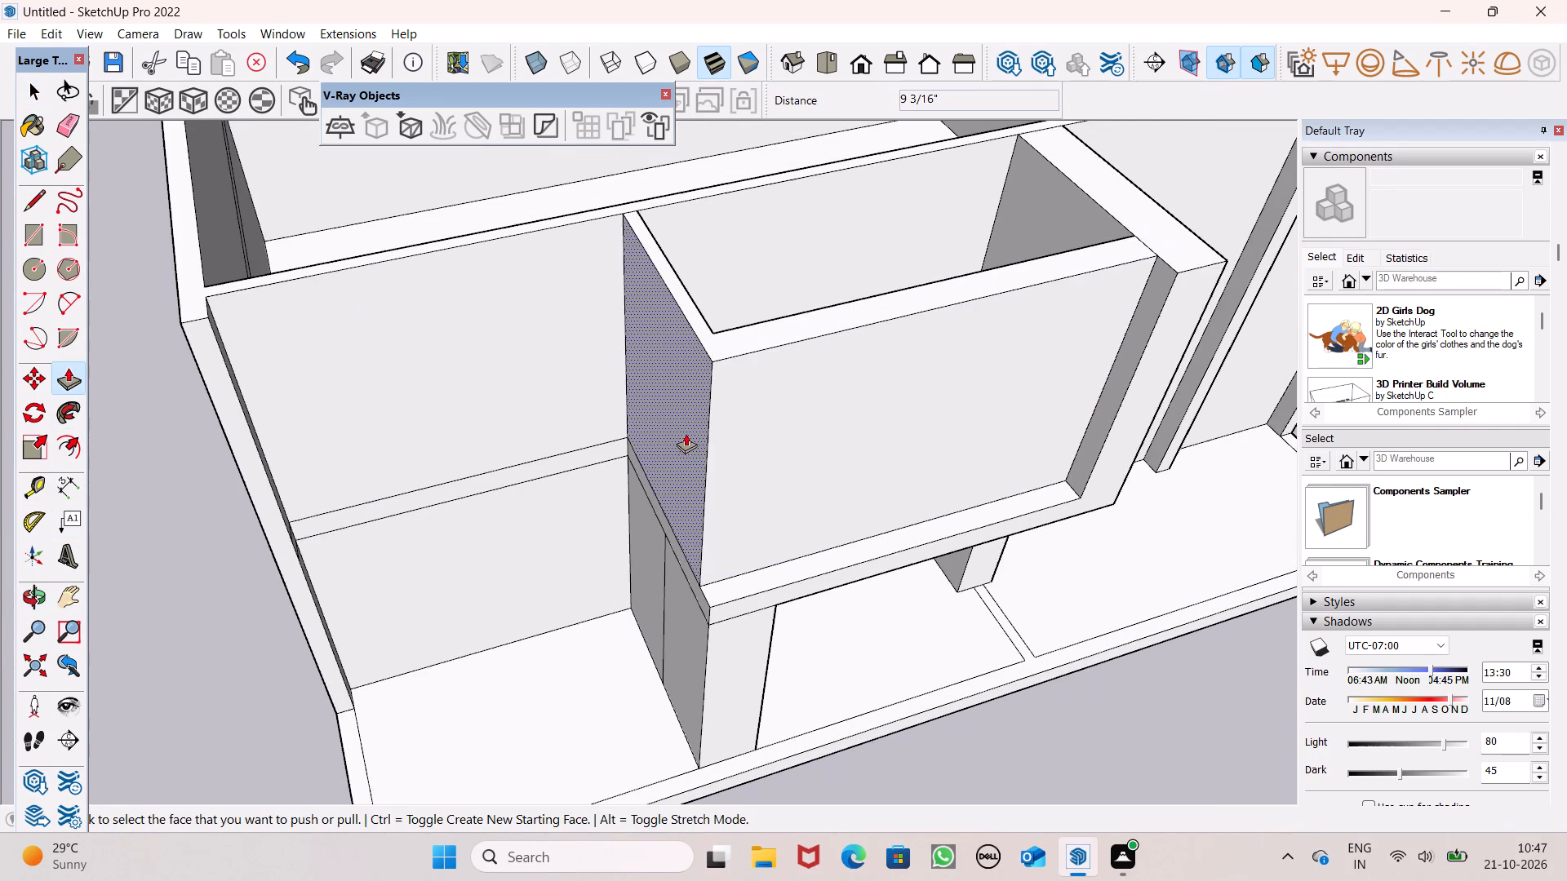
# Push the front balcony wall's outer face back in with small moves, the last about 1 5/8".
pyautogui.moveTo(759, 452); pyautogui.dragTo(656, 523, button='middle')
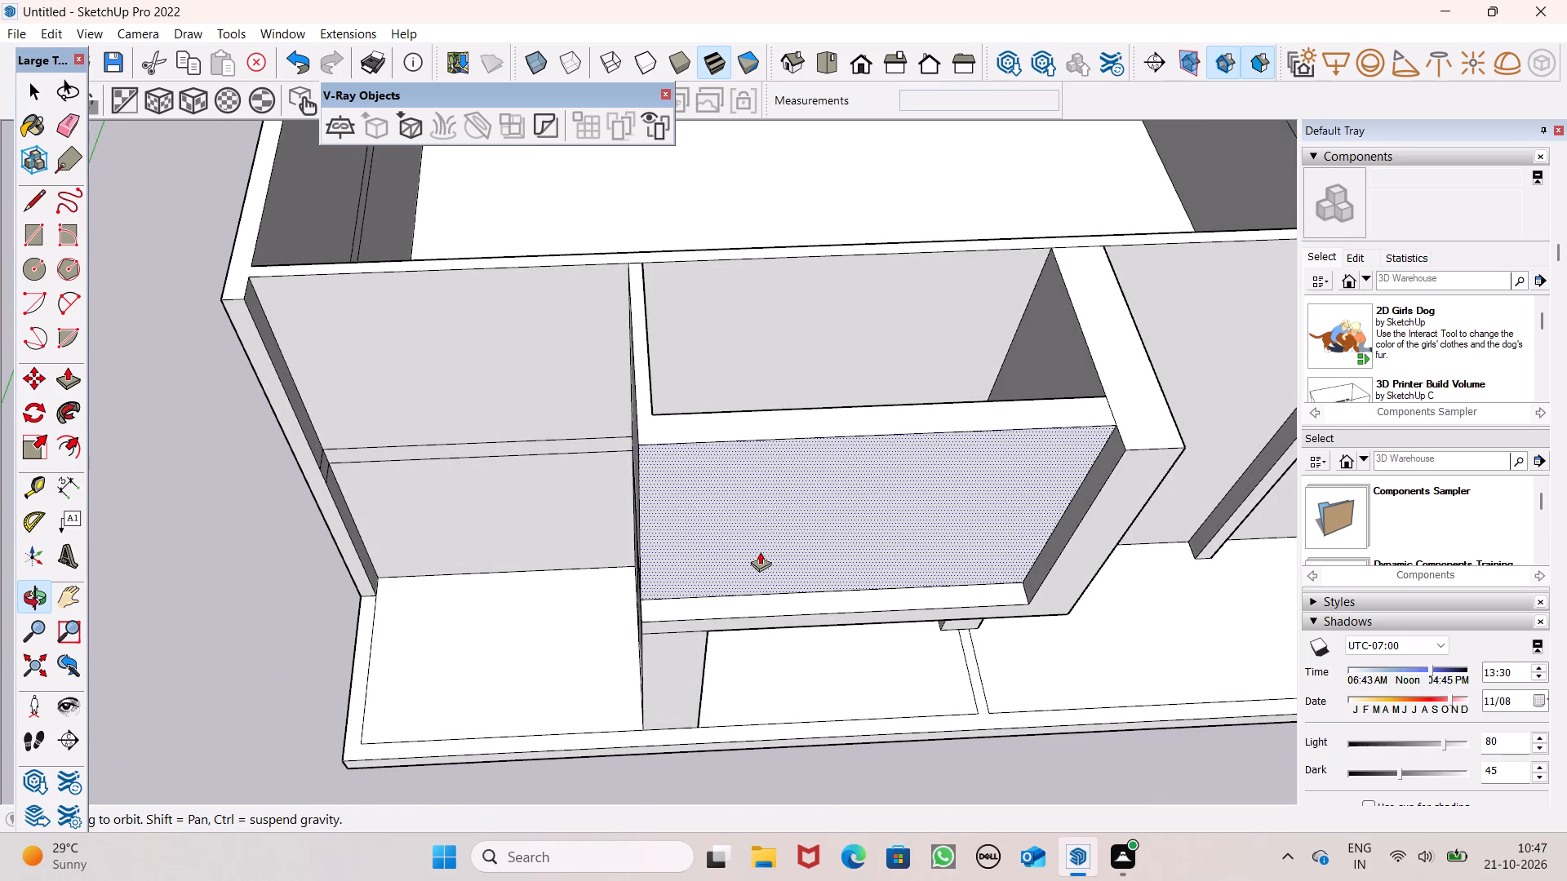
pyautogui.moveTo(785, 559); pyautogui.dragTo(781, 546)
pyautogui.tripleClick(781, 546)
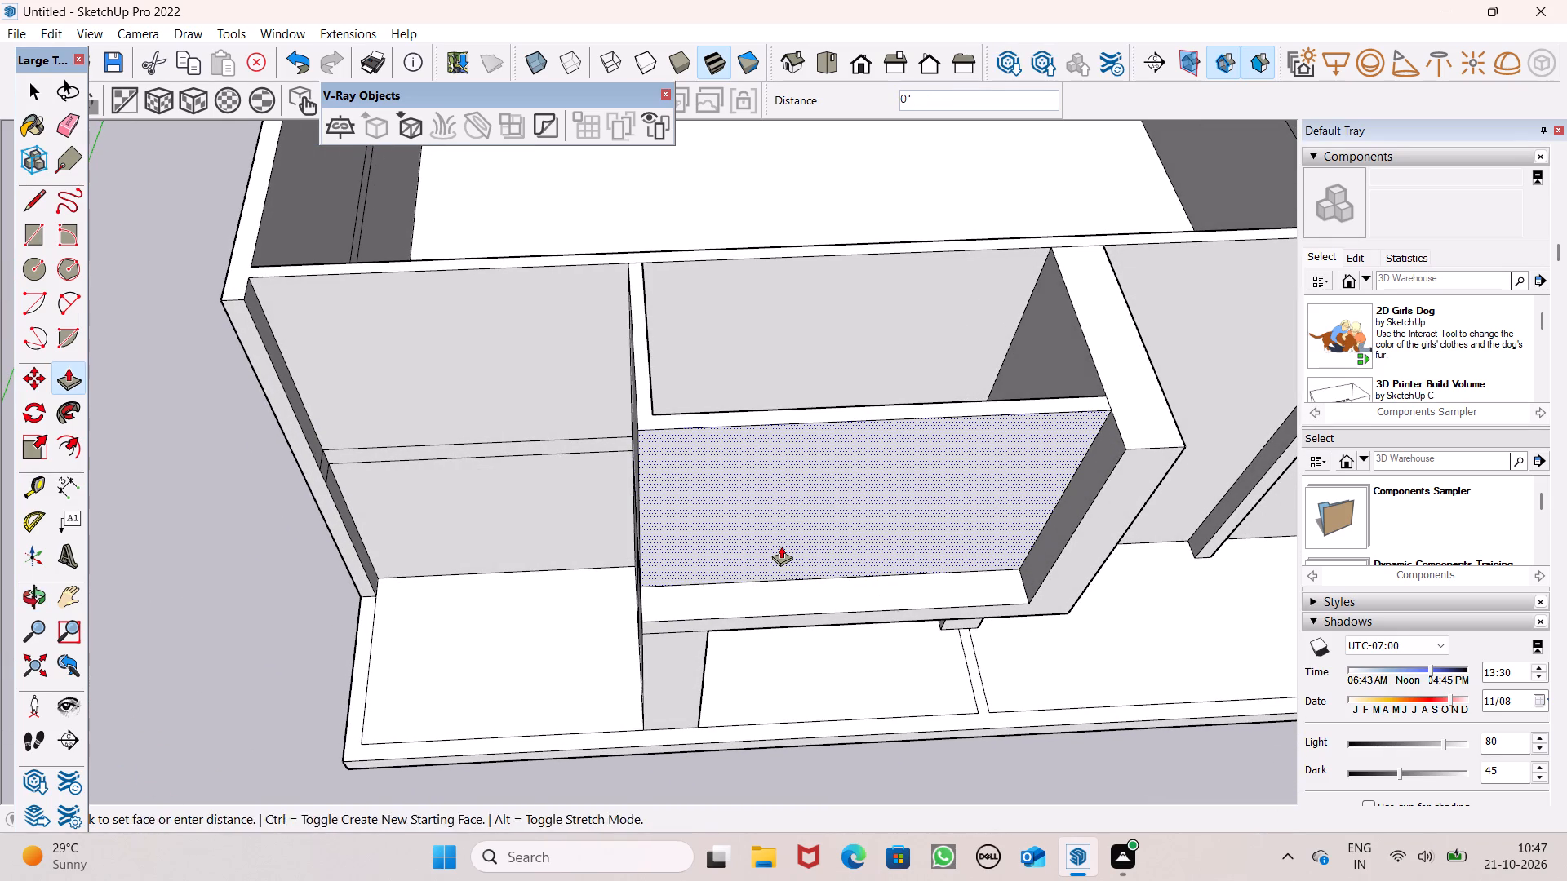
pyautogui.doubleClick(783, 548)
pyautogui.doubleClick(785, 553)
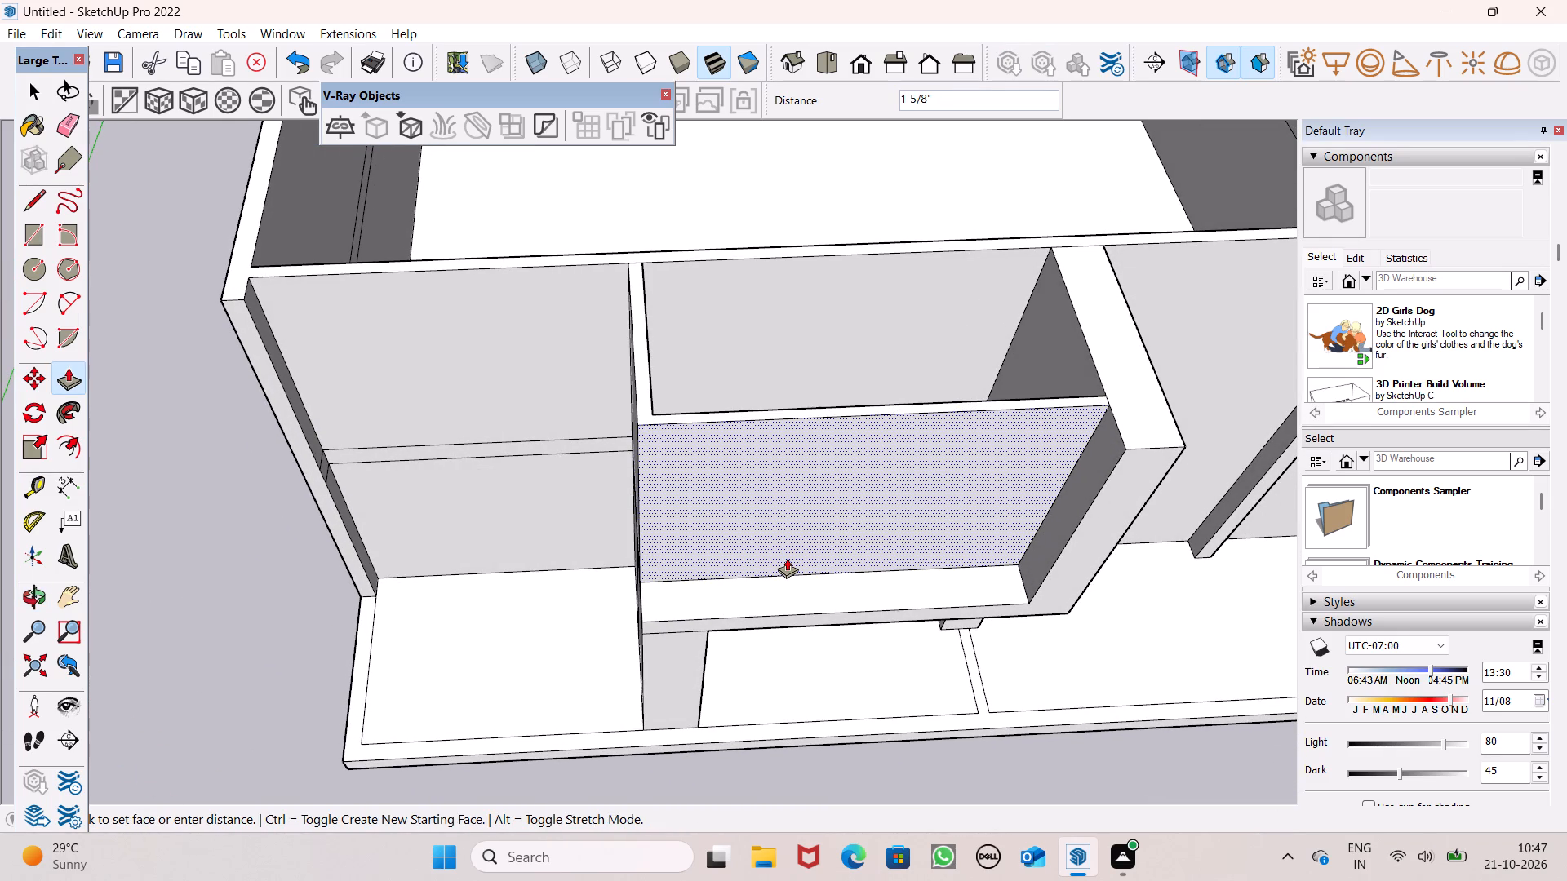
pyautogui.scroll(-3, 719, 532)
# Draw a rectangle about 9' 11 1/2" by 8' 11 11/16" on the front balcony wall, reaching down to the slab.
pyautogui.moveTo(711, 571); pyautogui.dragTo(882, 431, button='middle')
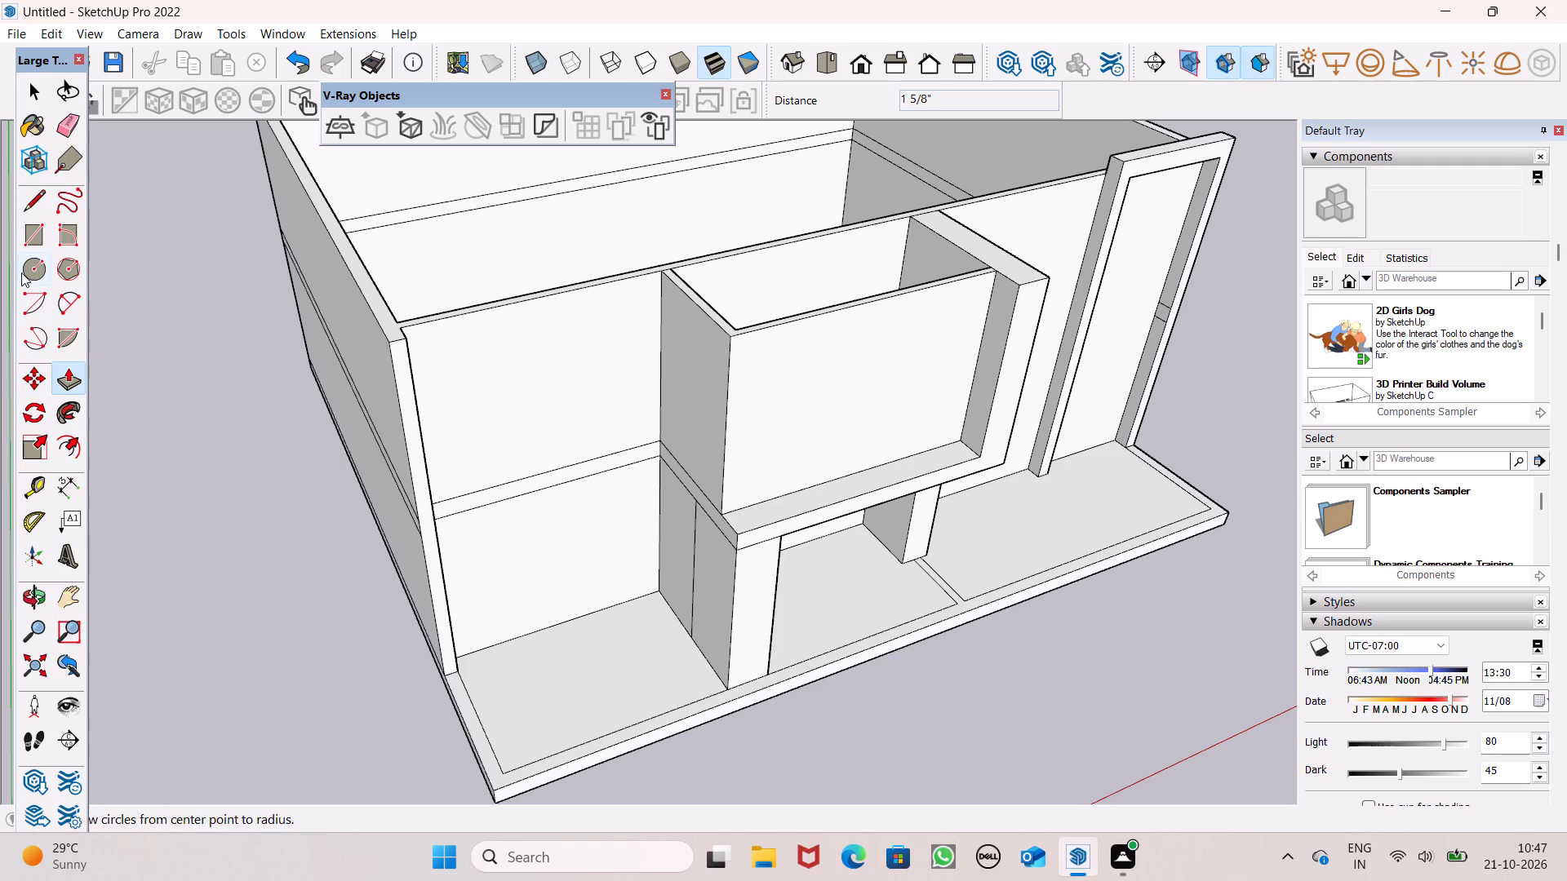
pyautogui.click(42, 237)
pyautogui.moveTo(839, 525); pyautogui.dragTo(612, 425, button='middle')
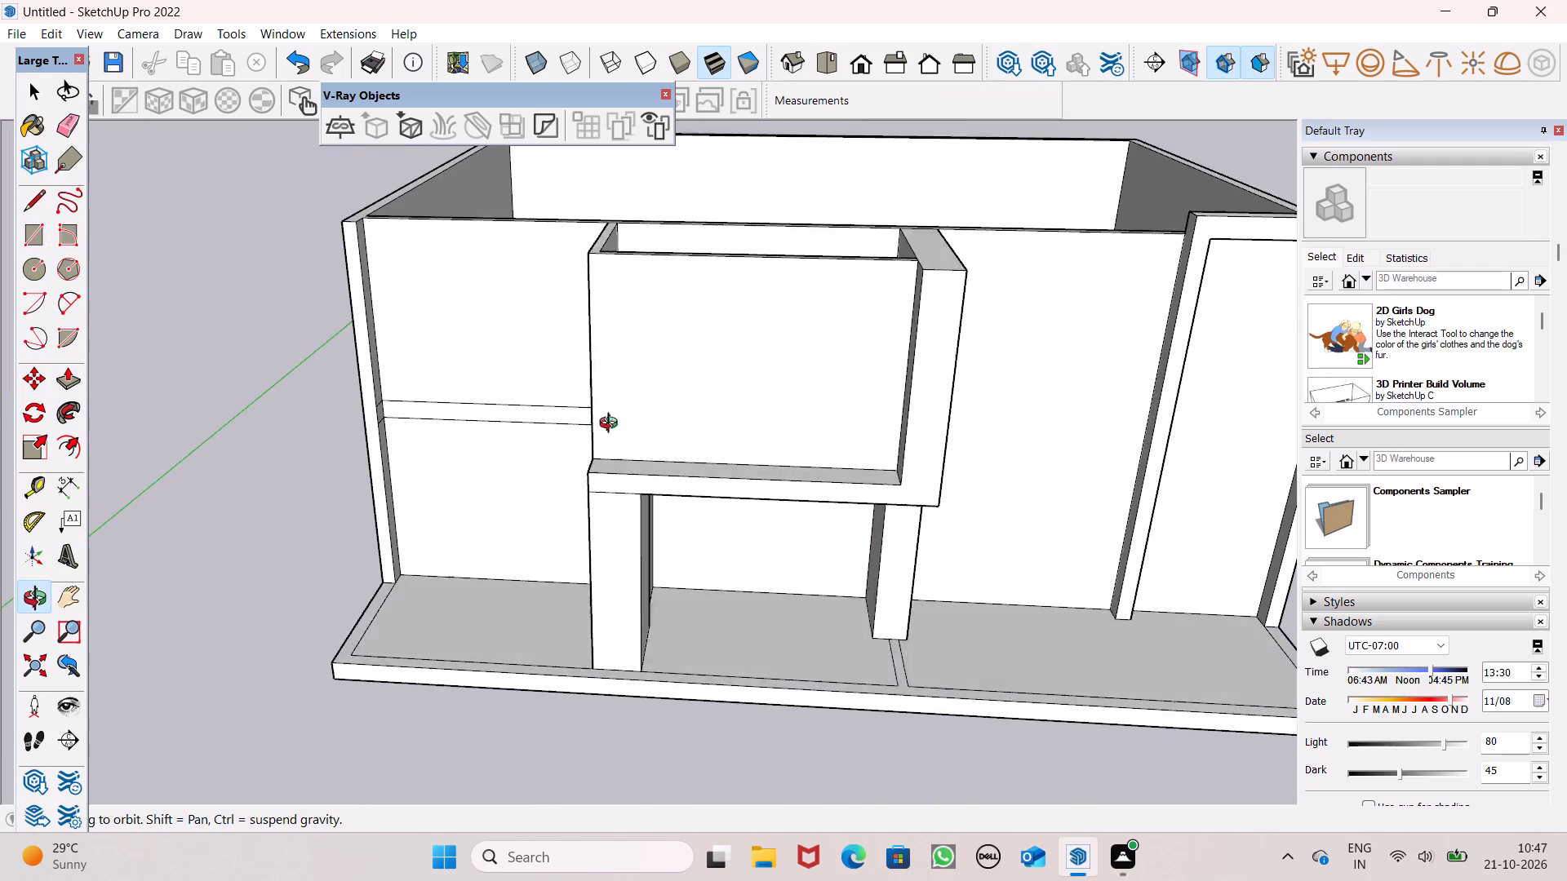
pyautogui.moveTo(612, 425); pyautogui.dragTo(639, 414, button='middle')
pyautogui.scroll(4, 737, 305)
pyautogui.moveTo(889, 383); pyautogui.dragTo(834, 365, button='middle')
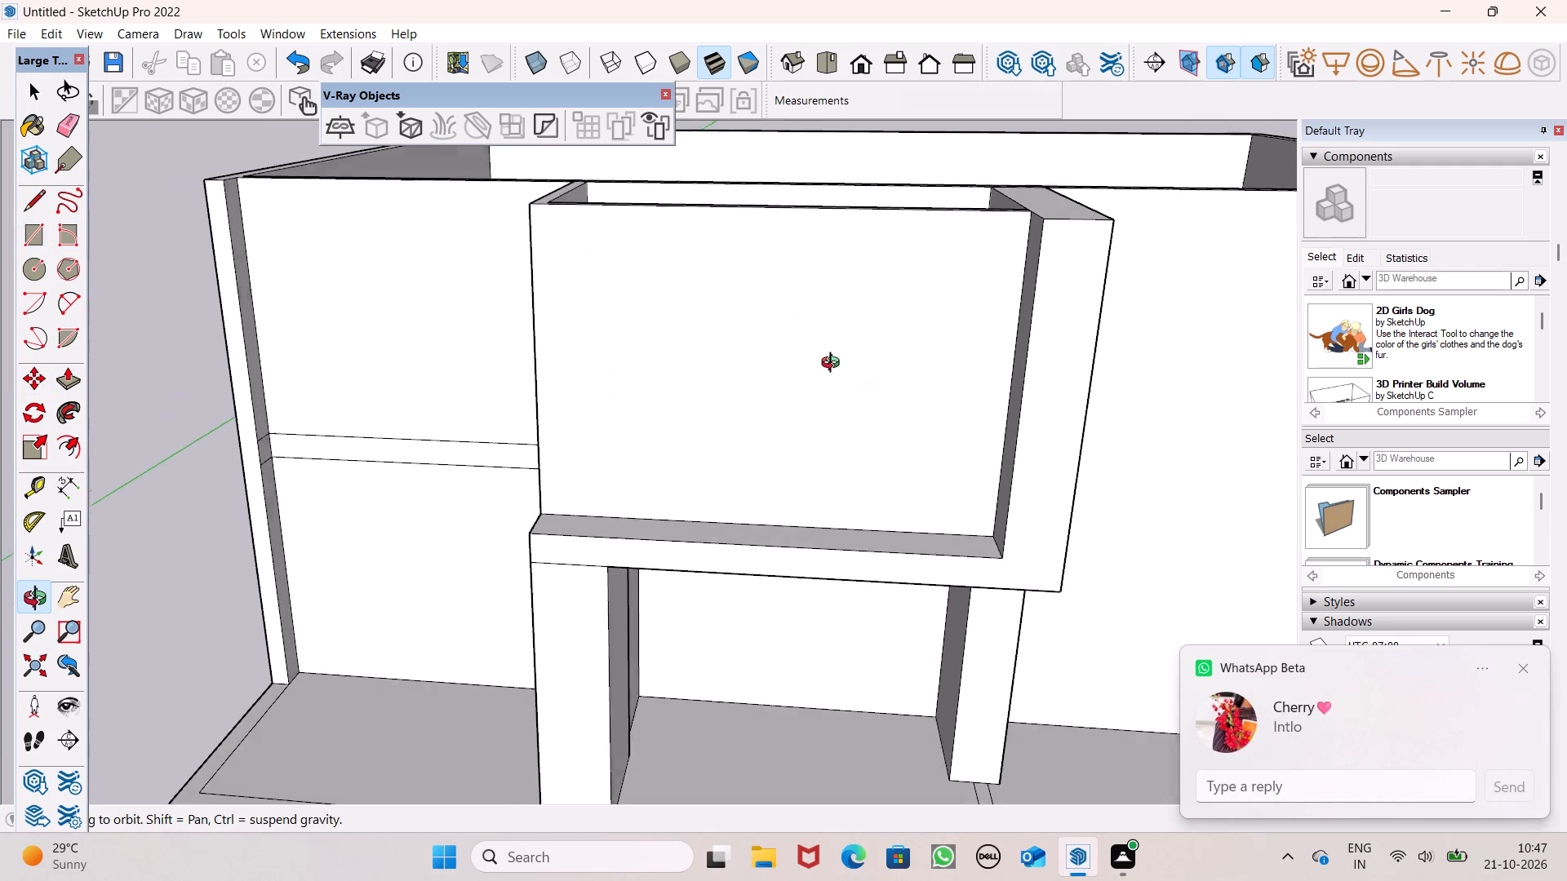
pyautogui.moveTo(834, 365); pyautogui.dragTo(831, 361, button='middle')
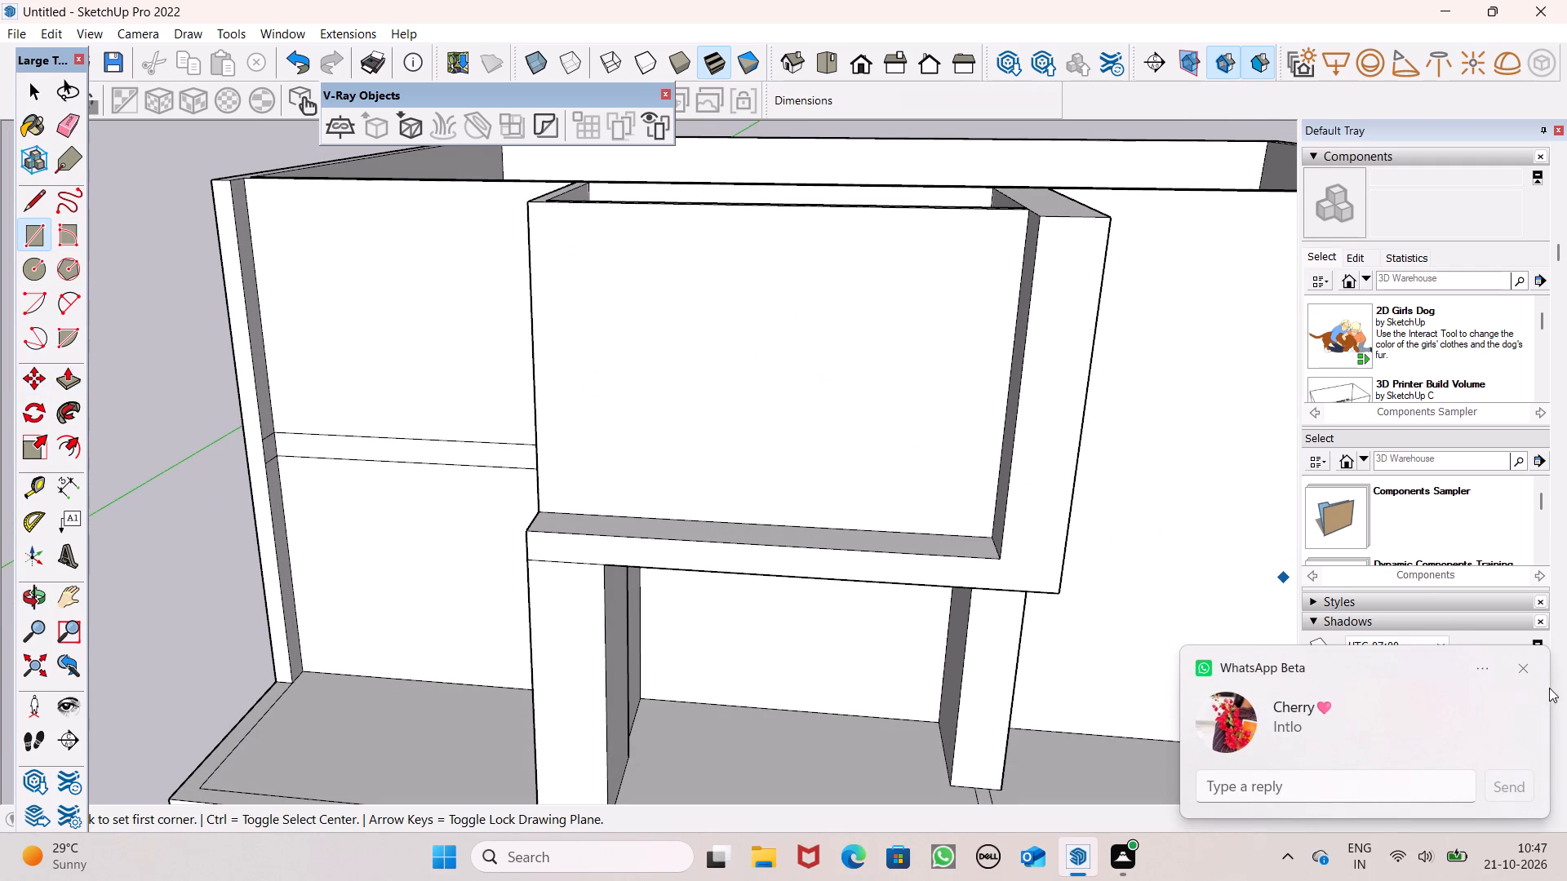
pyautogui.click(1514, 667)
pyautogui.scroll(2, 834, 346)
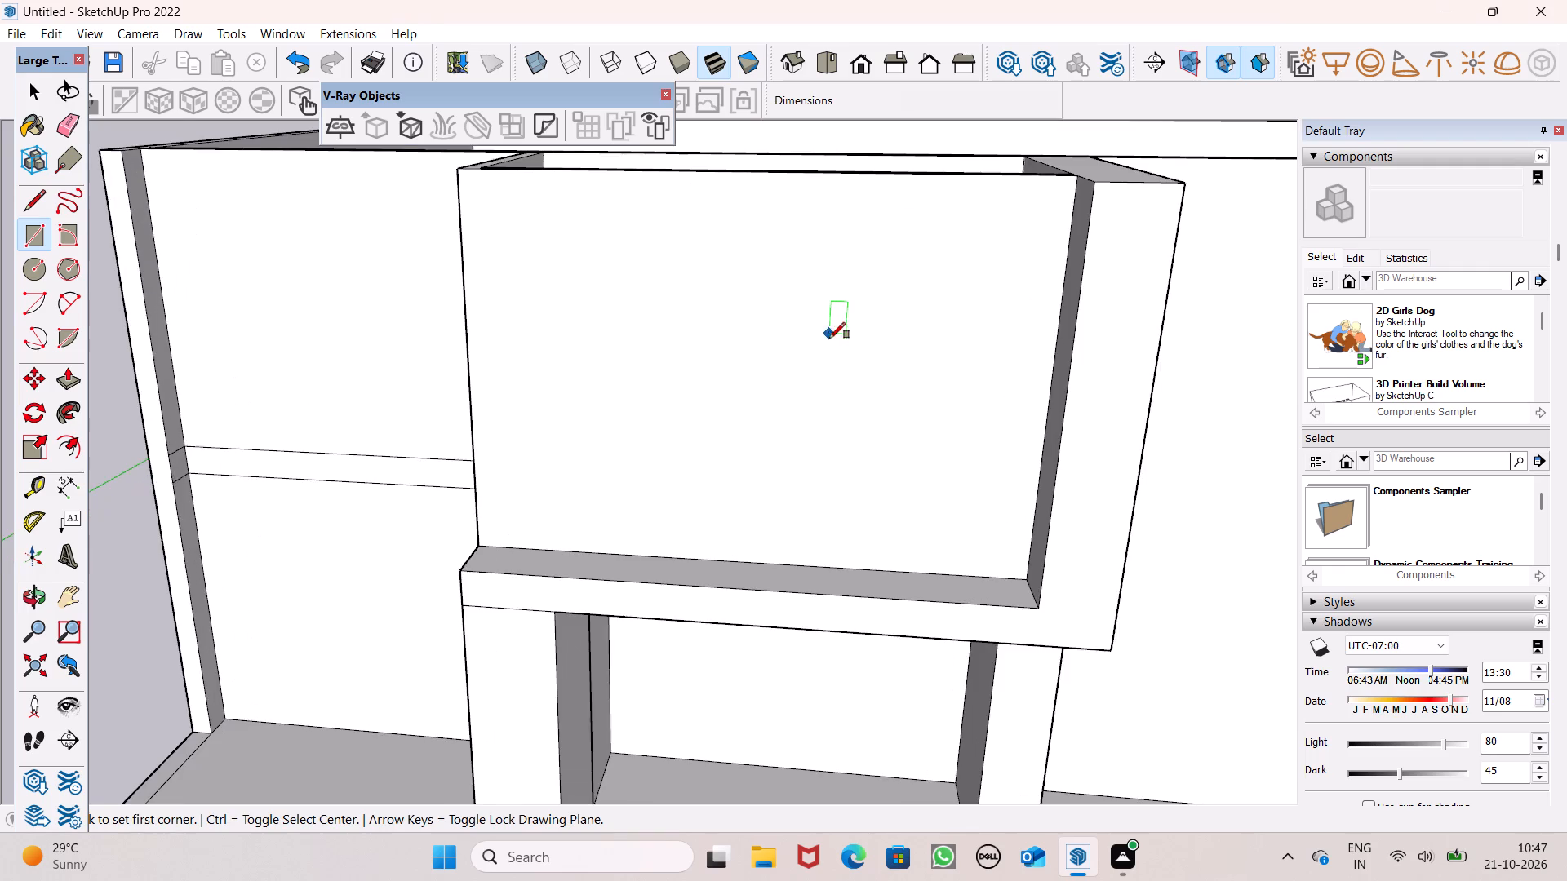
pyautogui.moveTo(829, 340); pyautogui.dragTo(858, 317, button='middle')
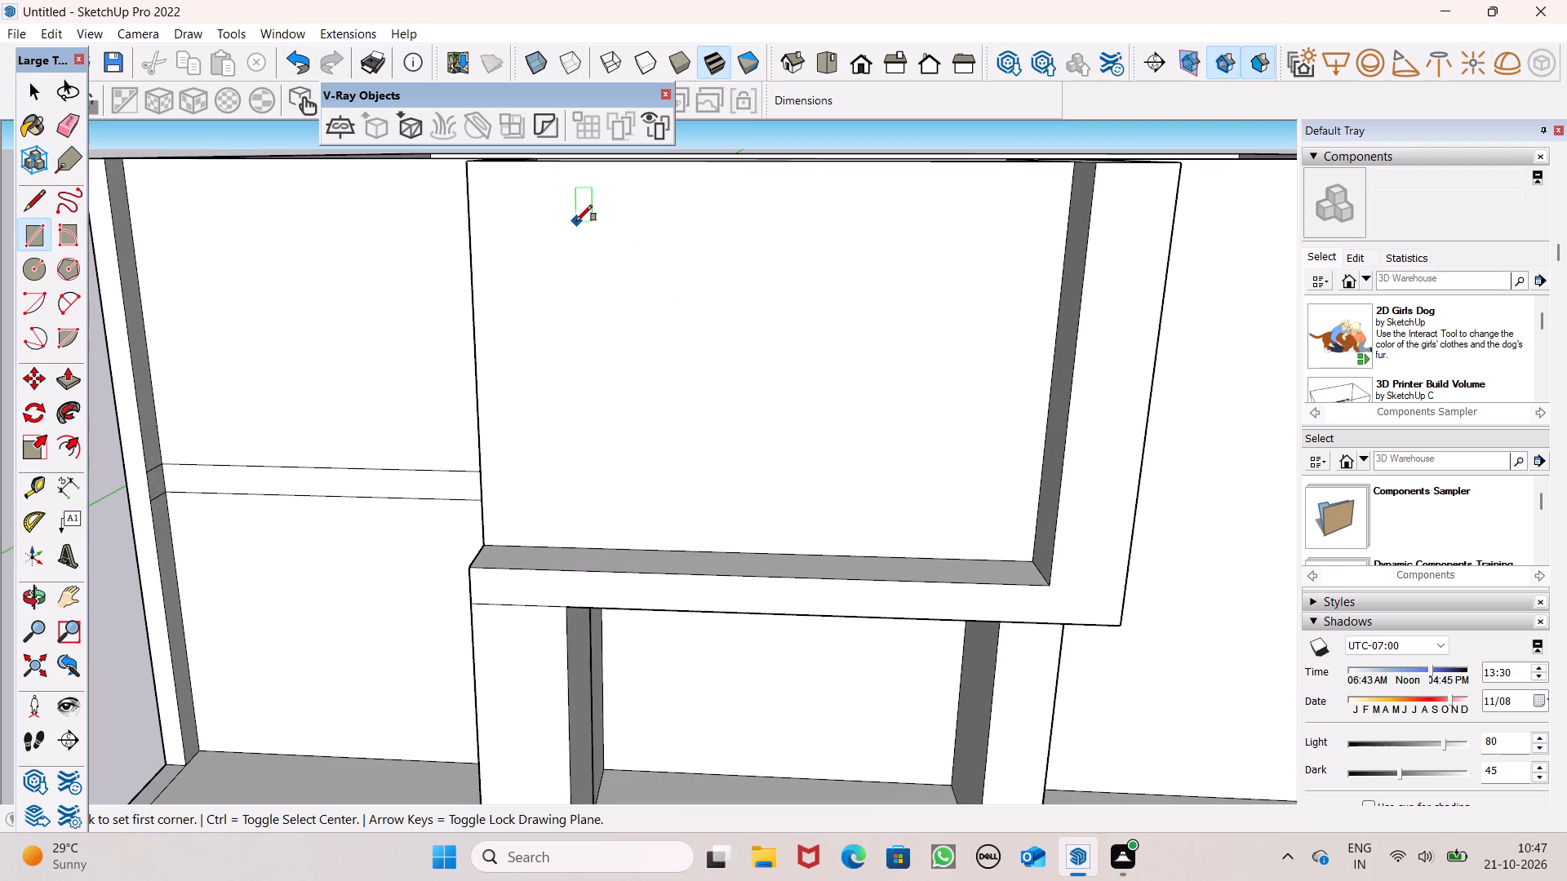
pyautogui.moveTo(566, 205); pyautogui.dragTo(575, 217)
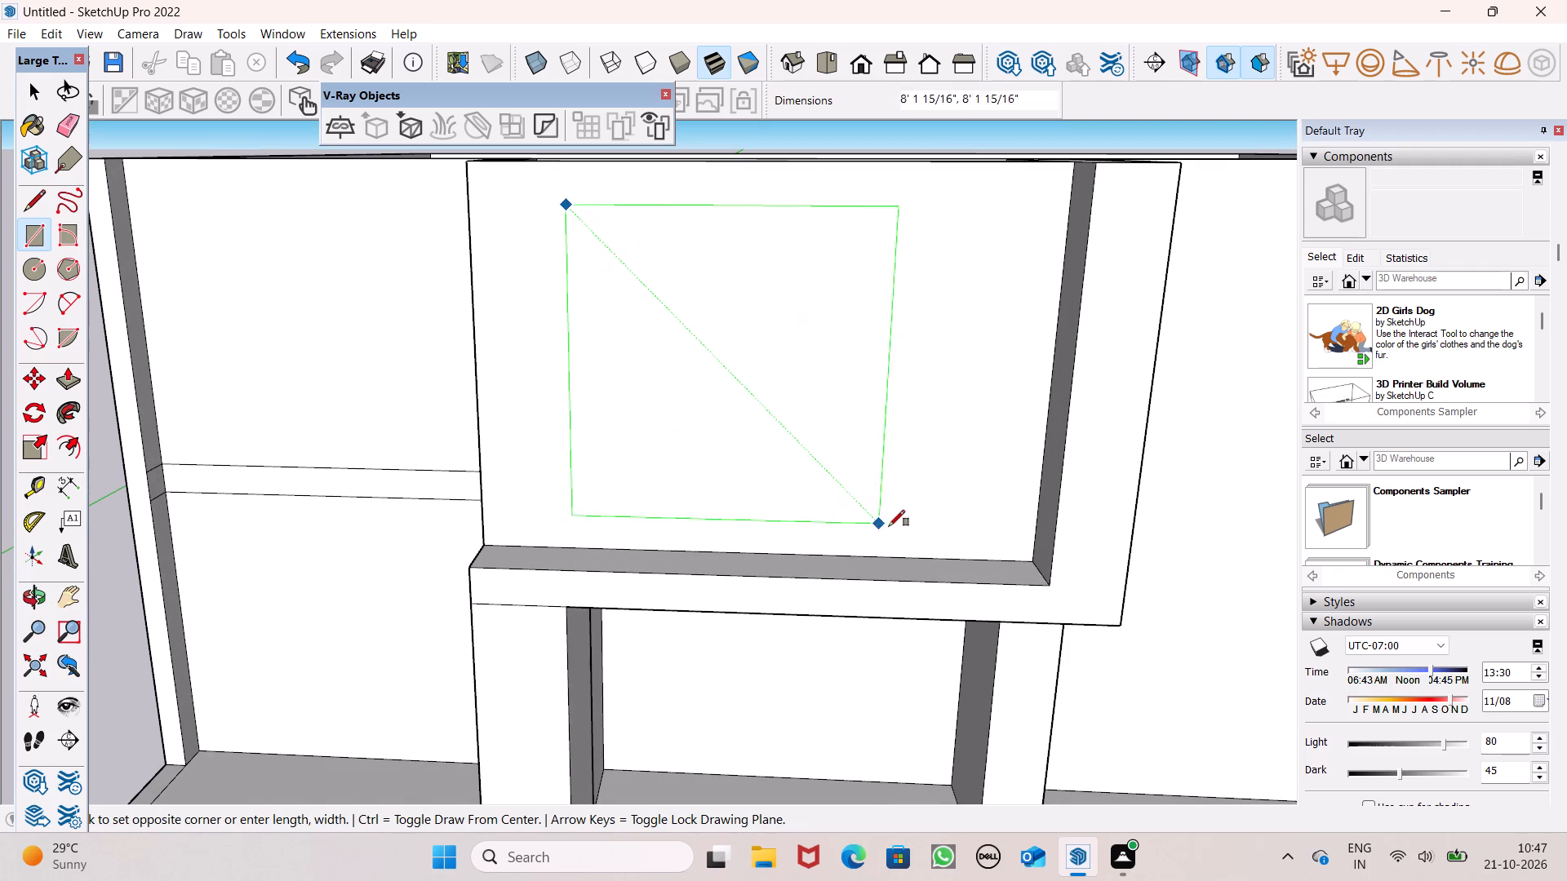
pyautogui.click(951, 556)
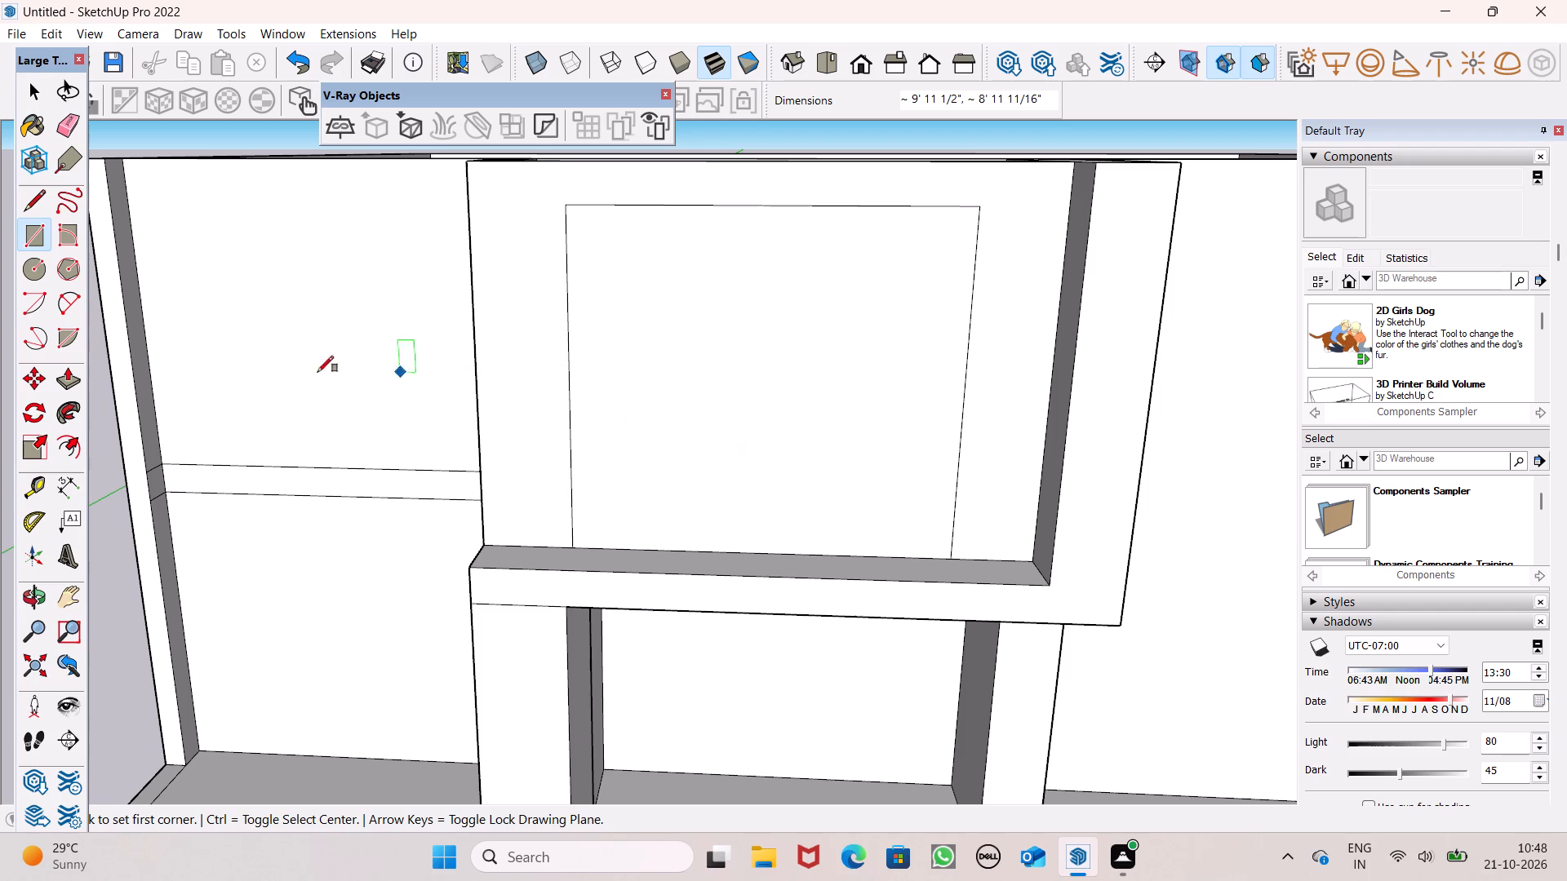
# Push/Pull the front balcony wall's rectangle back about 4 11/16" through the wall to cut an opening.
pyautogui.click(71, 370)
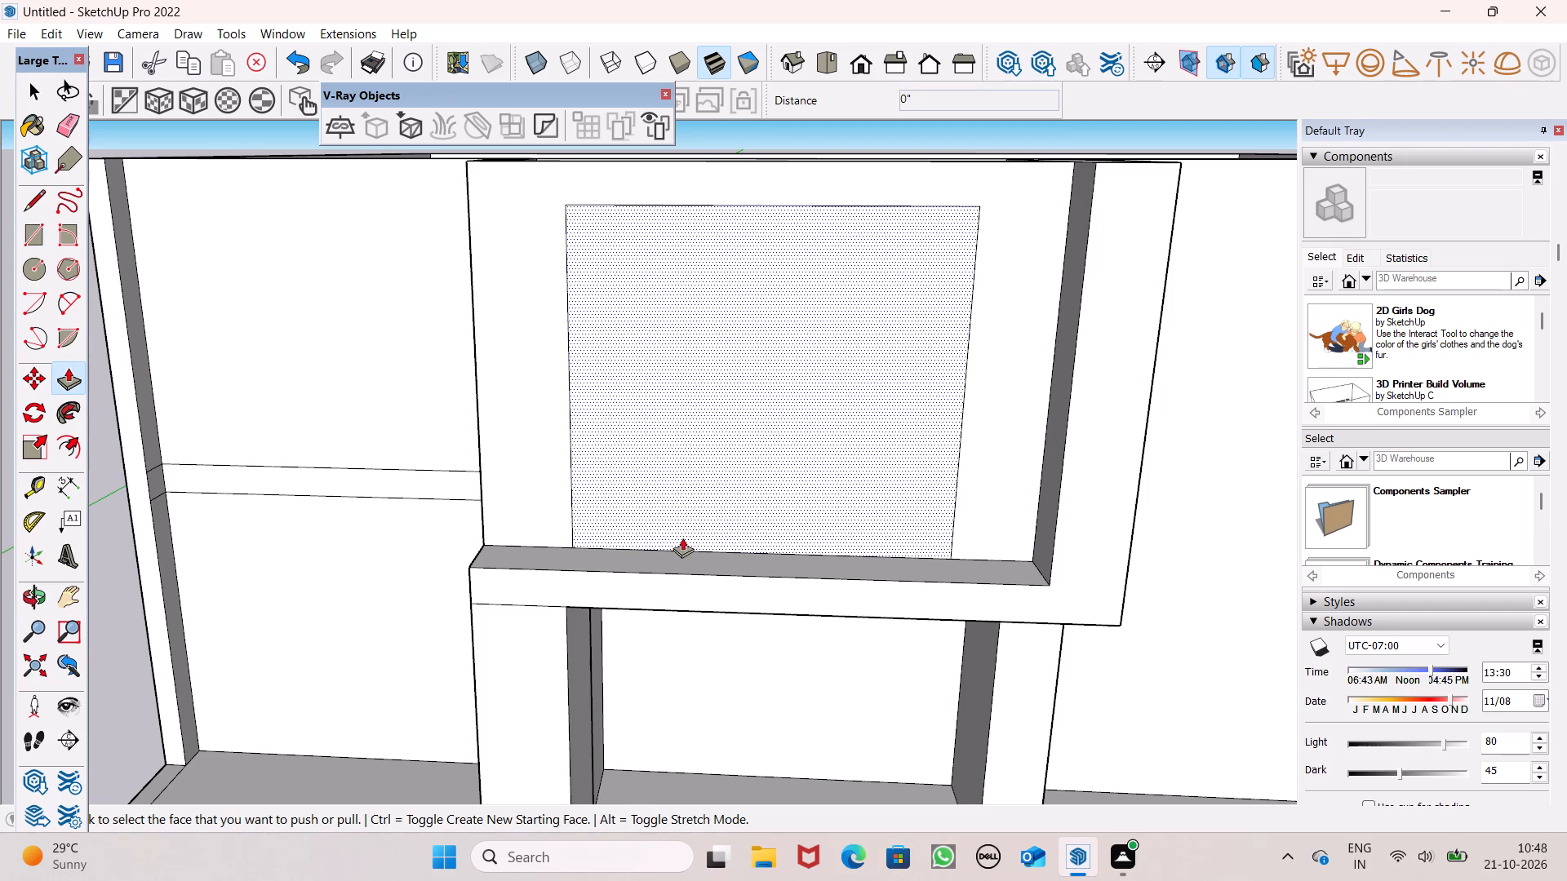
pyautogui.moveTo(685, 538); pyautogui.dragTo(722, 498)
# Draw an 8' 7 1/2" by 5' 1 1/2" rectangle on the outer face of the balcony's side wall, just above the slab.
pyautogui.scroll(-6, 774, 472)
pyautogui.moveTo(721, 498); pyautogui.dragTo(1076, 495, button='middle')
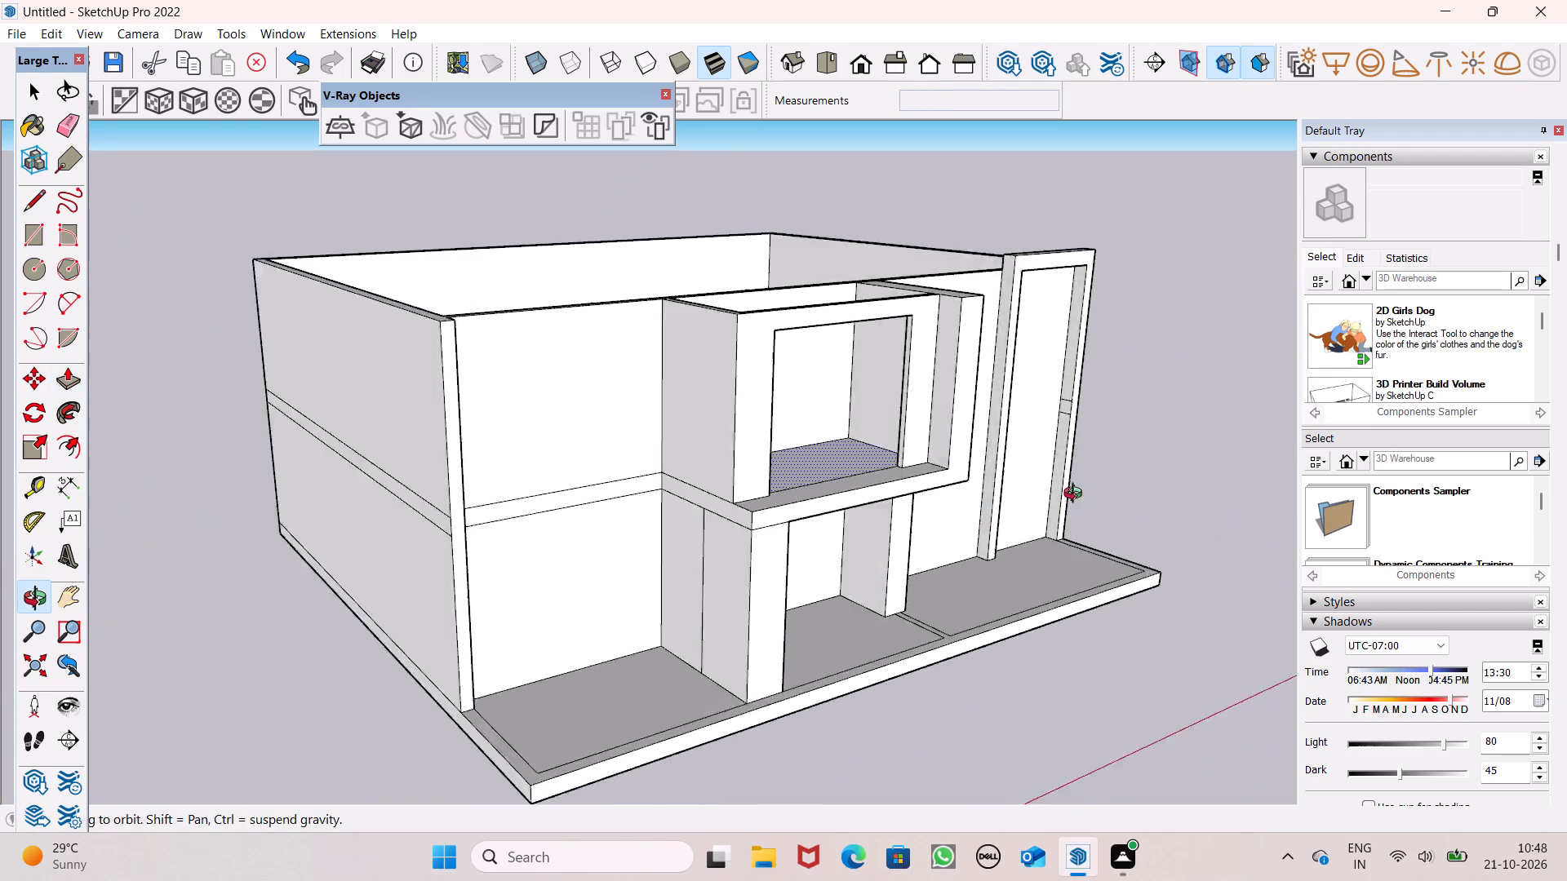
pyautogui.moveTo(1076, 495); pyautogui.dragTo(1241, 463, button='middle')
pyautogui.moveTo(830, 420); pyautogui.dragTo(955, 493, button='middle')
pyautogui.scroll(3, 821, 353)
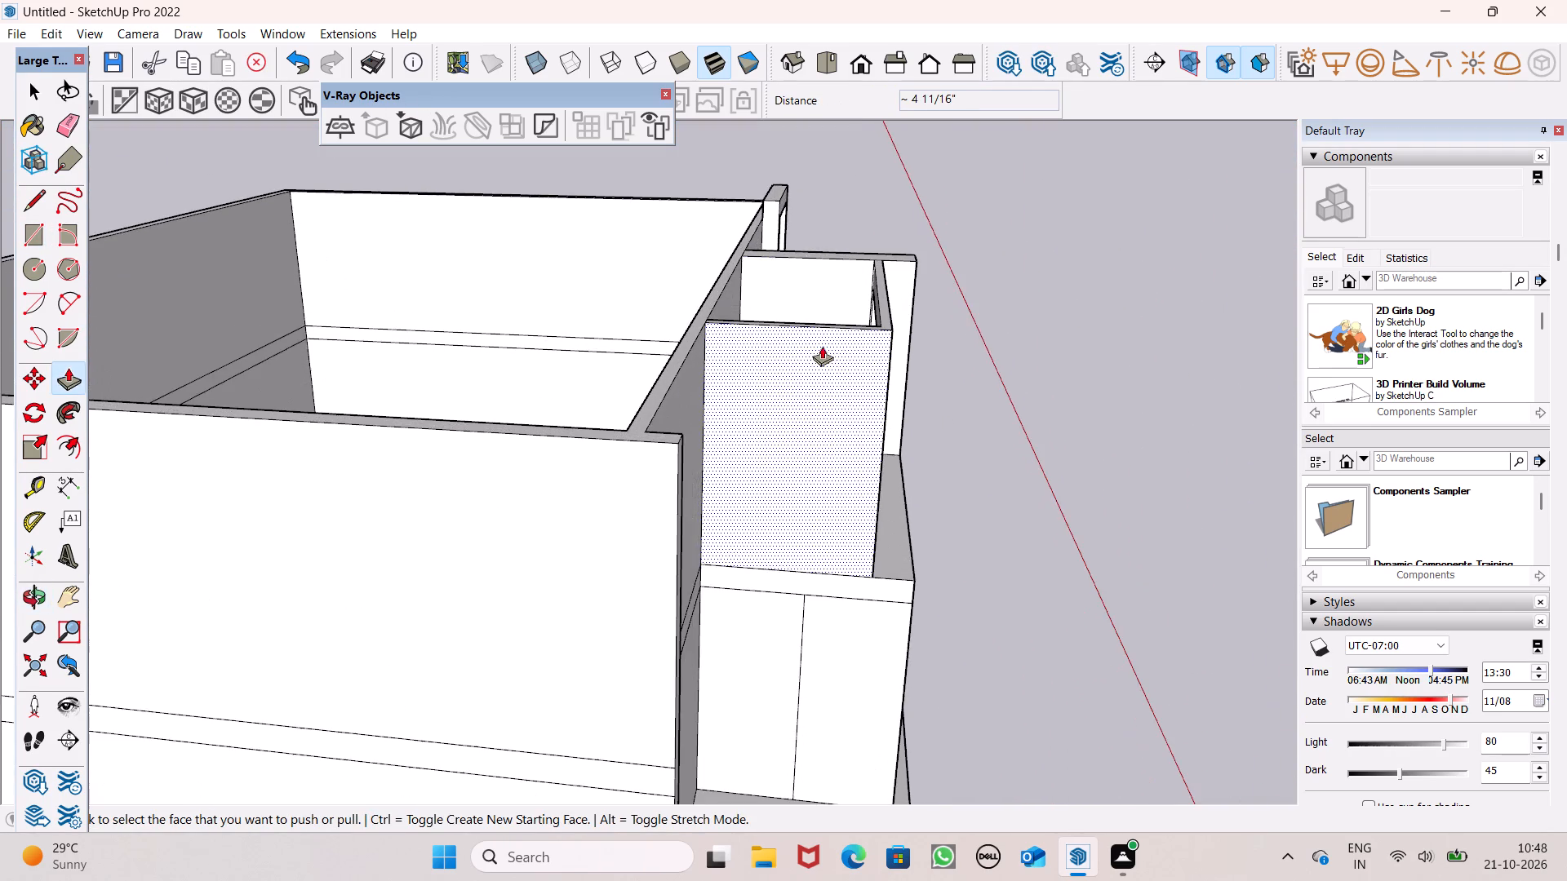
pyautogui.scroll(2, 822, 346)
pyautogui.moveTo(839, 323); pyautogui.dragTo(828, 287, button='middle')
pyautogui.scroll(1, 838, 322)
pyautogui.click(37, 224)
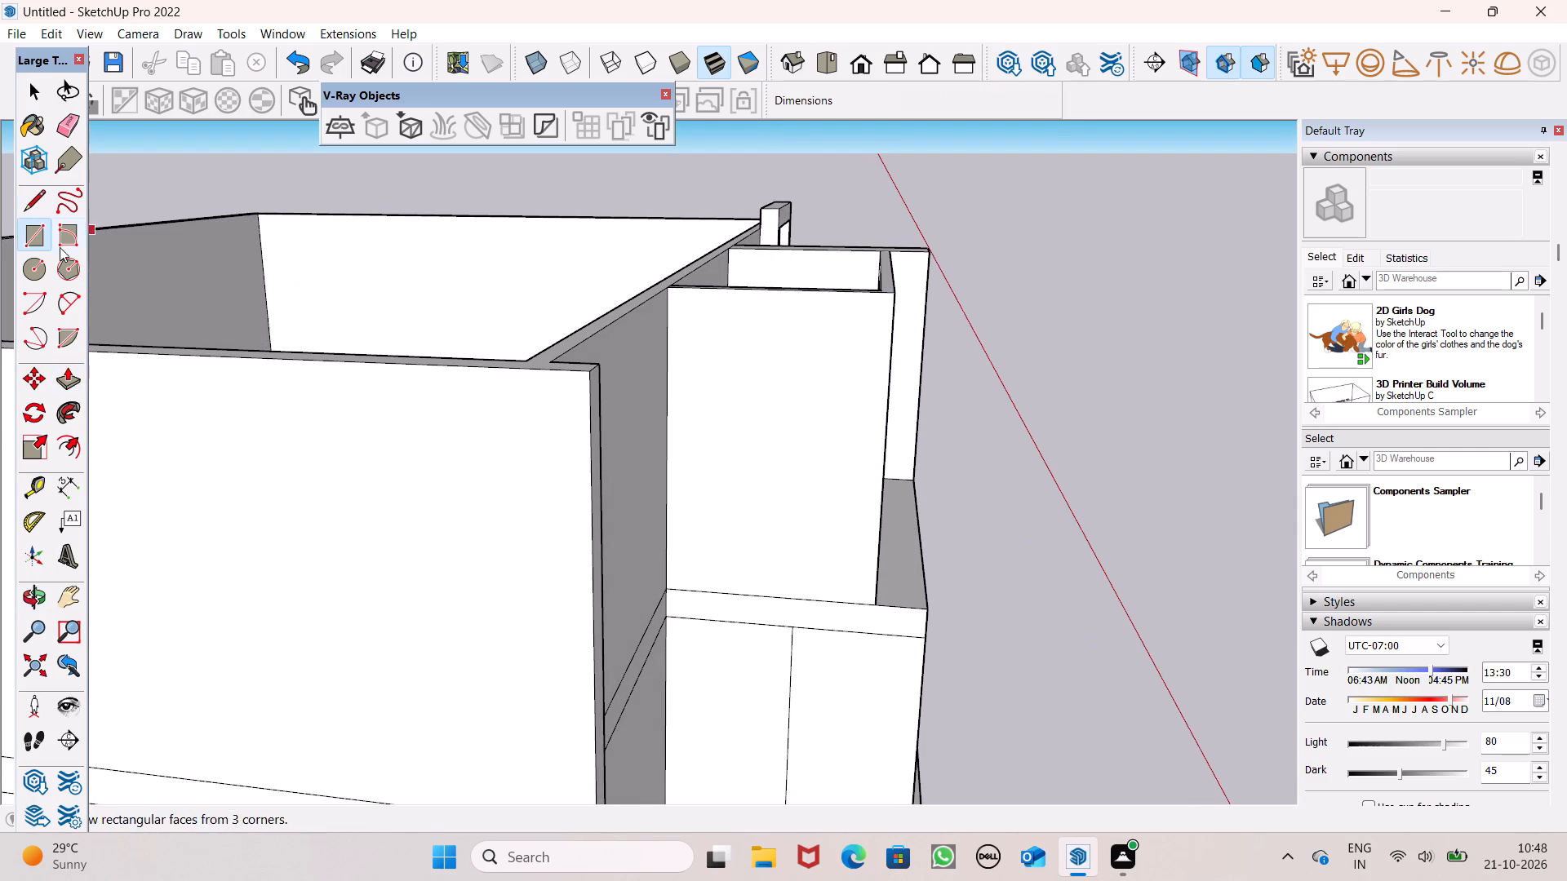
pyautogui.moveTo(790, 451); pyautogui.dragTo(809, 418, button='middle')
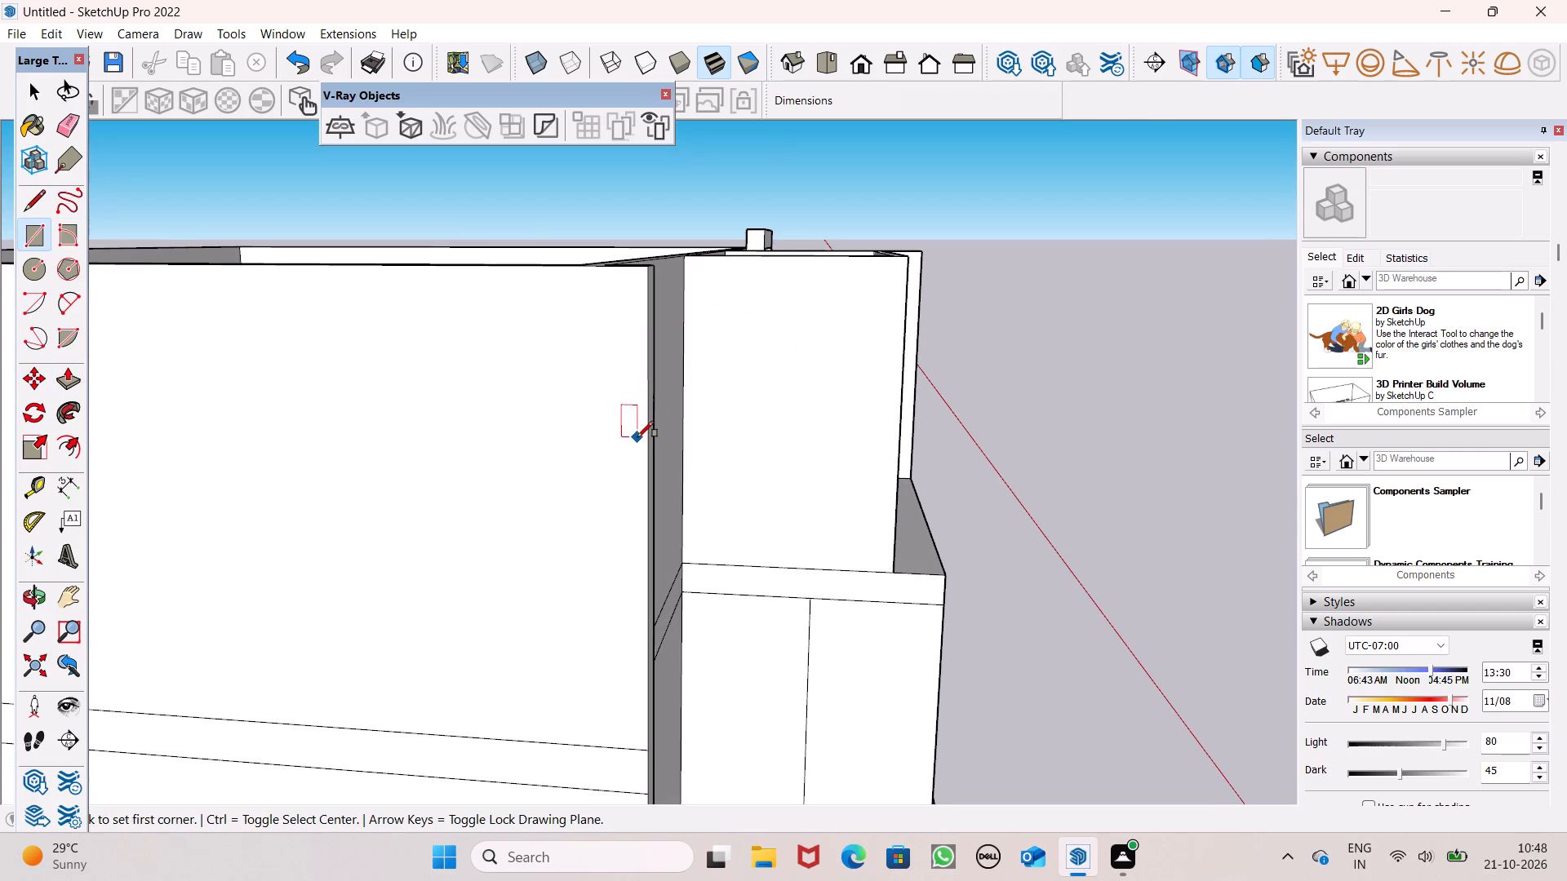
pyautogui.scroll(4, 810, 371)
pyautogui.scroll(-5, 815, 374)
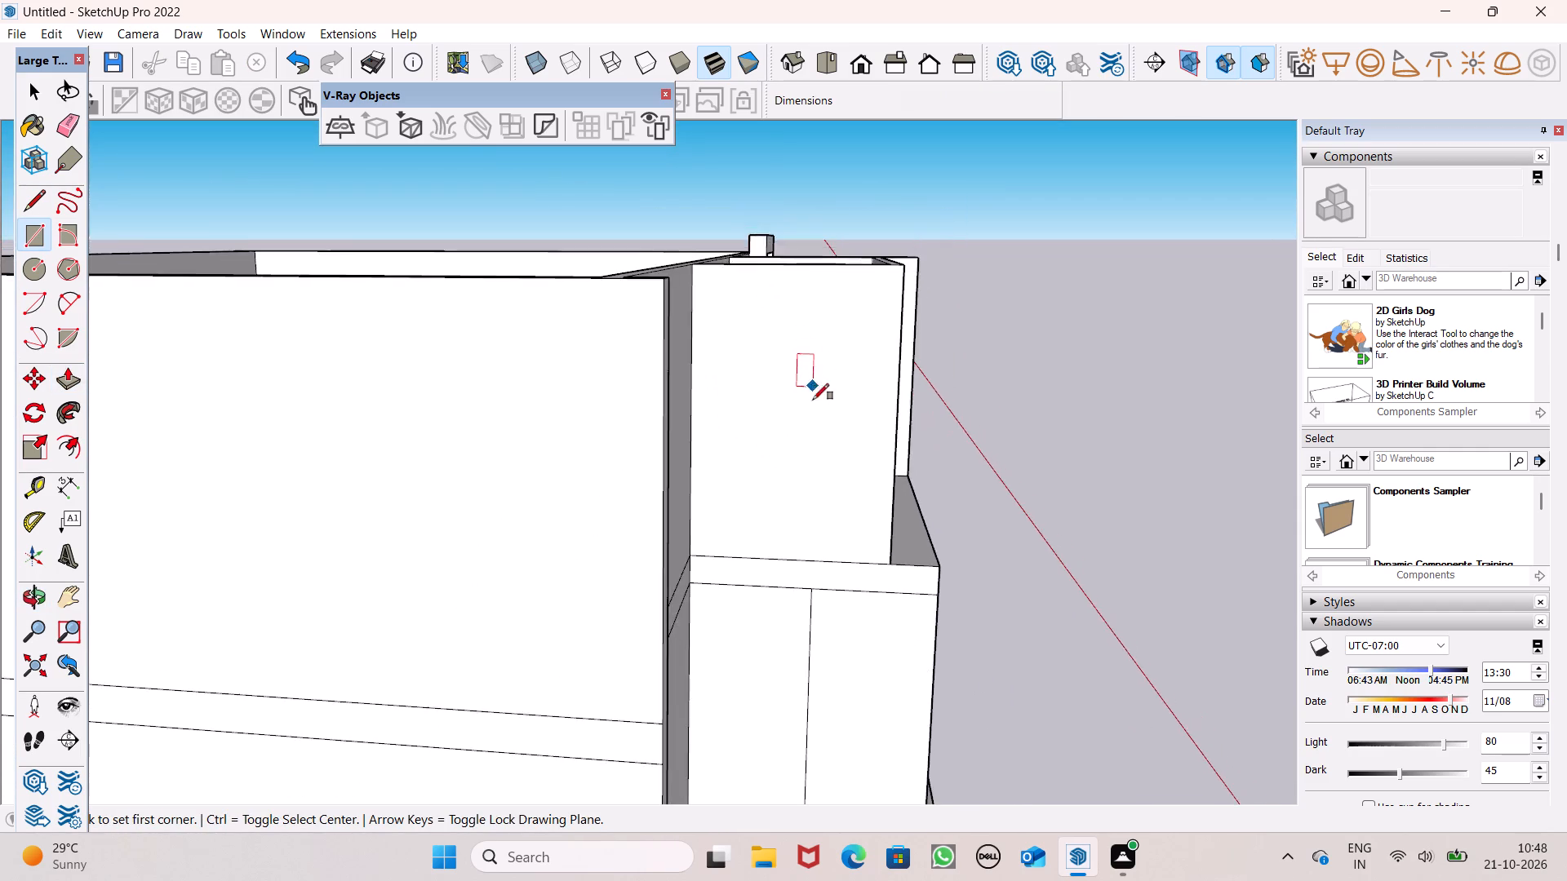
pyautogui.moveTo(816, 409); pyautogui.dragTo(840, 467, button='middle')
pyautogui.scroll(2, 902, 497)
pyautogui.moveTo(907, 500); pyautogui.dragTo(919, 477, button='middle')
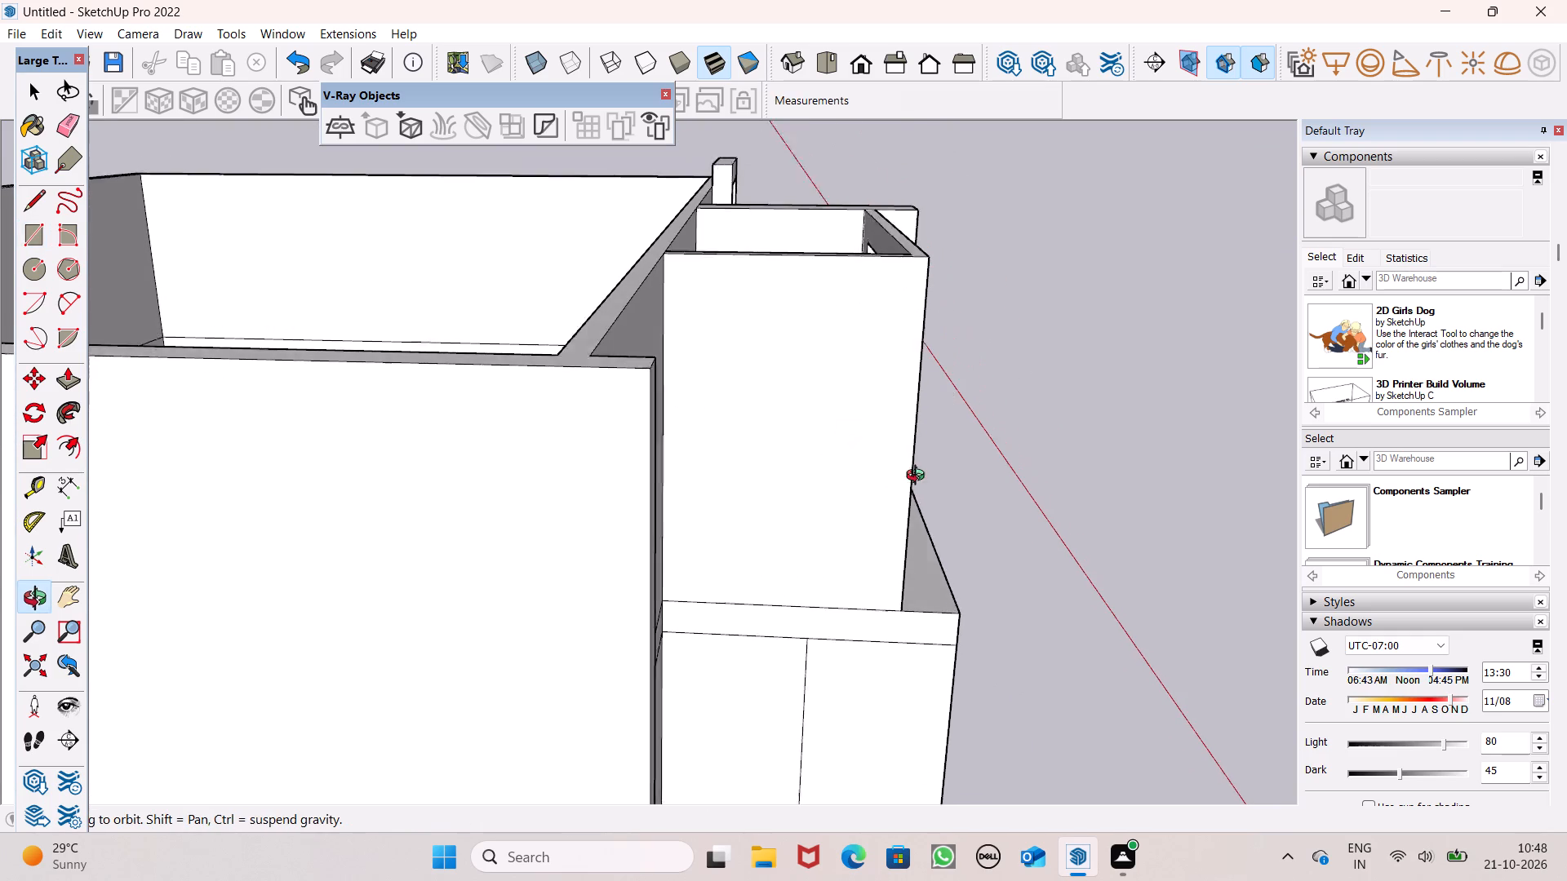
pyautogui.moveTo(919, 477); pyautogui.dragTo(920, 475, button='middle')
pyautogui.moveTo(877, 422); pyautogui.dragTo(851, 441, button='middle')
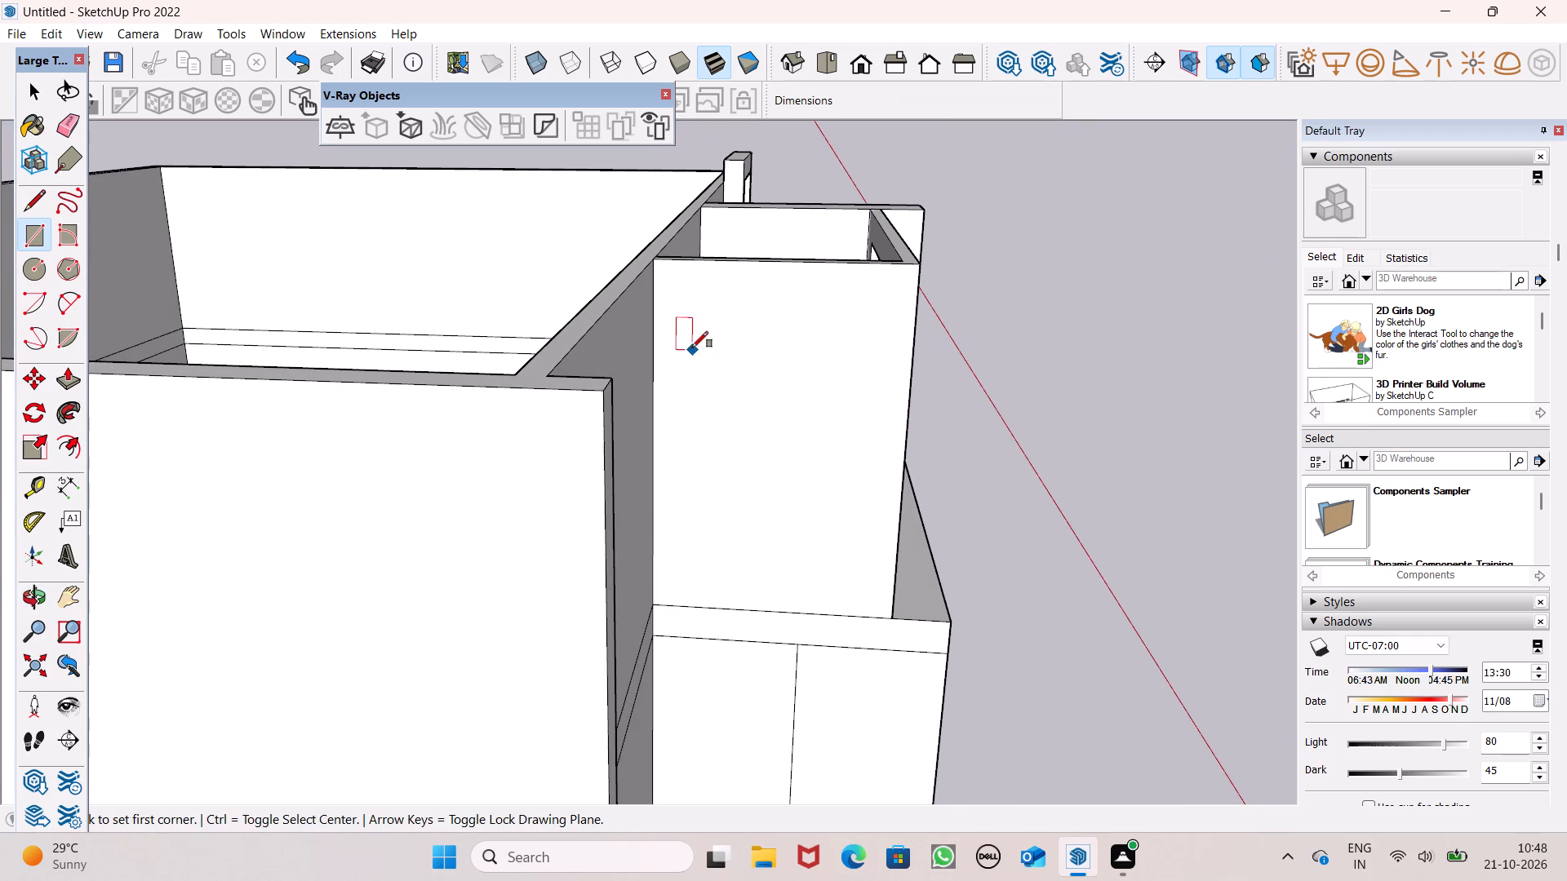
pyautogui.scroll(1, 736, 345)
pyautogui.scroll(1, 843, 389)
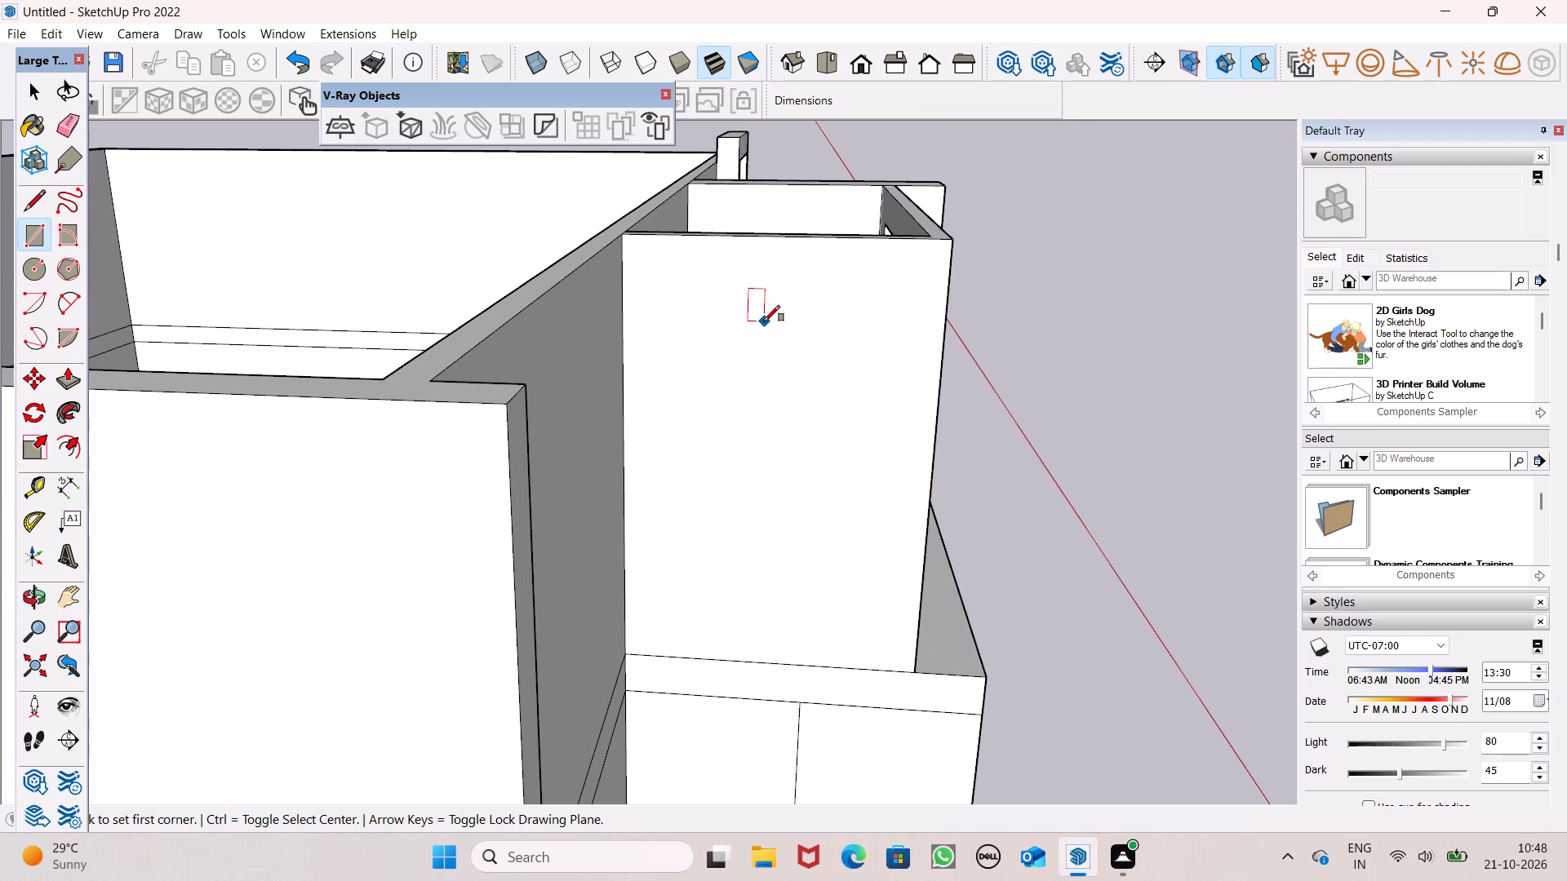
pyautogui.scroll(4, 763, 321)
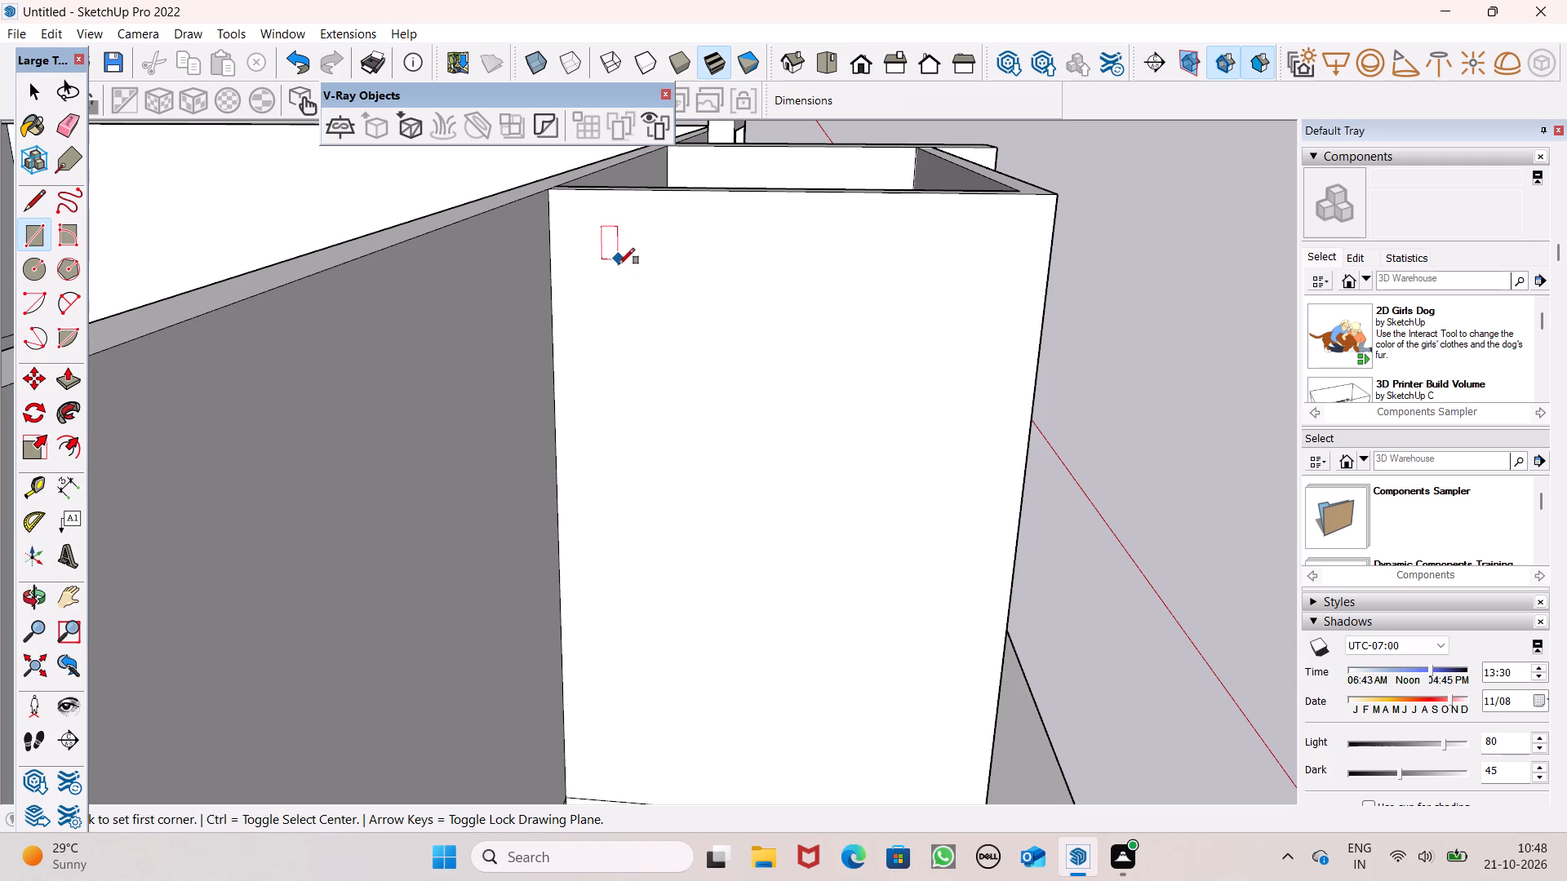
pyautogui.scroll(-1, 642, 318)
pyautogui.moveTo(677, 392); pyautogui.dragTo(686, 388, button='middle')
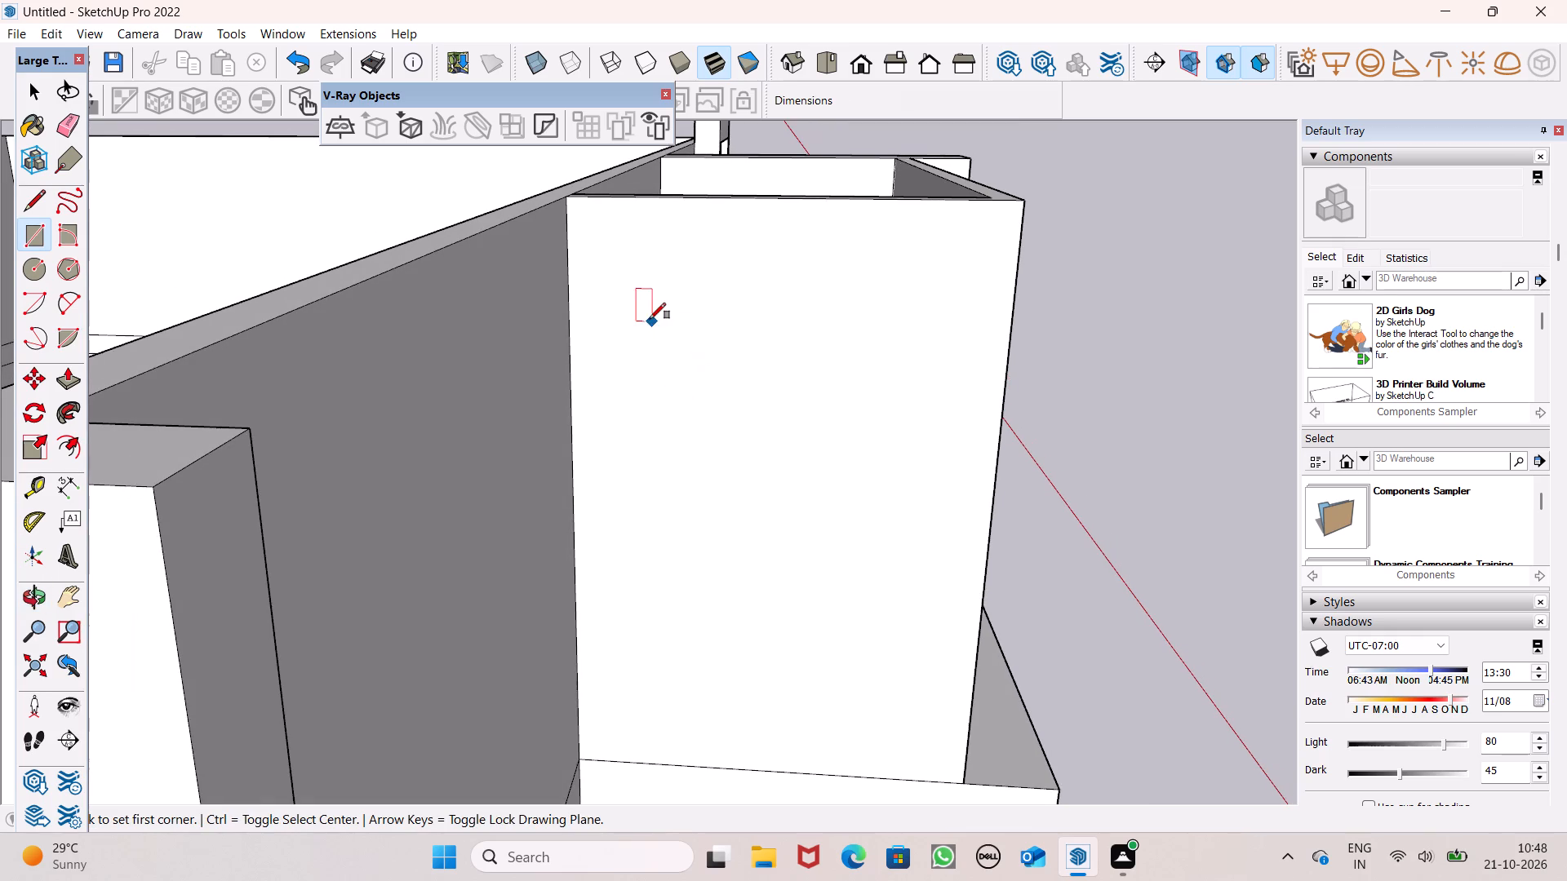
pyautogui.click(639, 270)
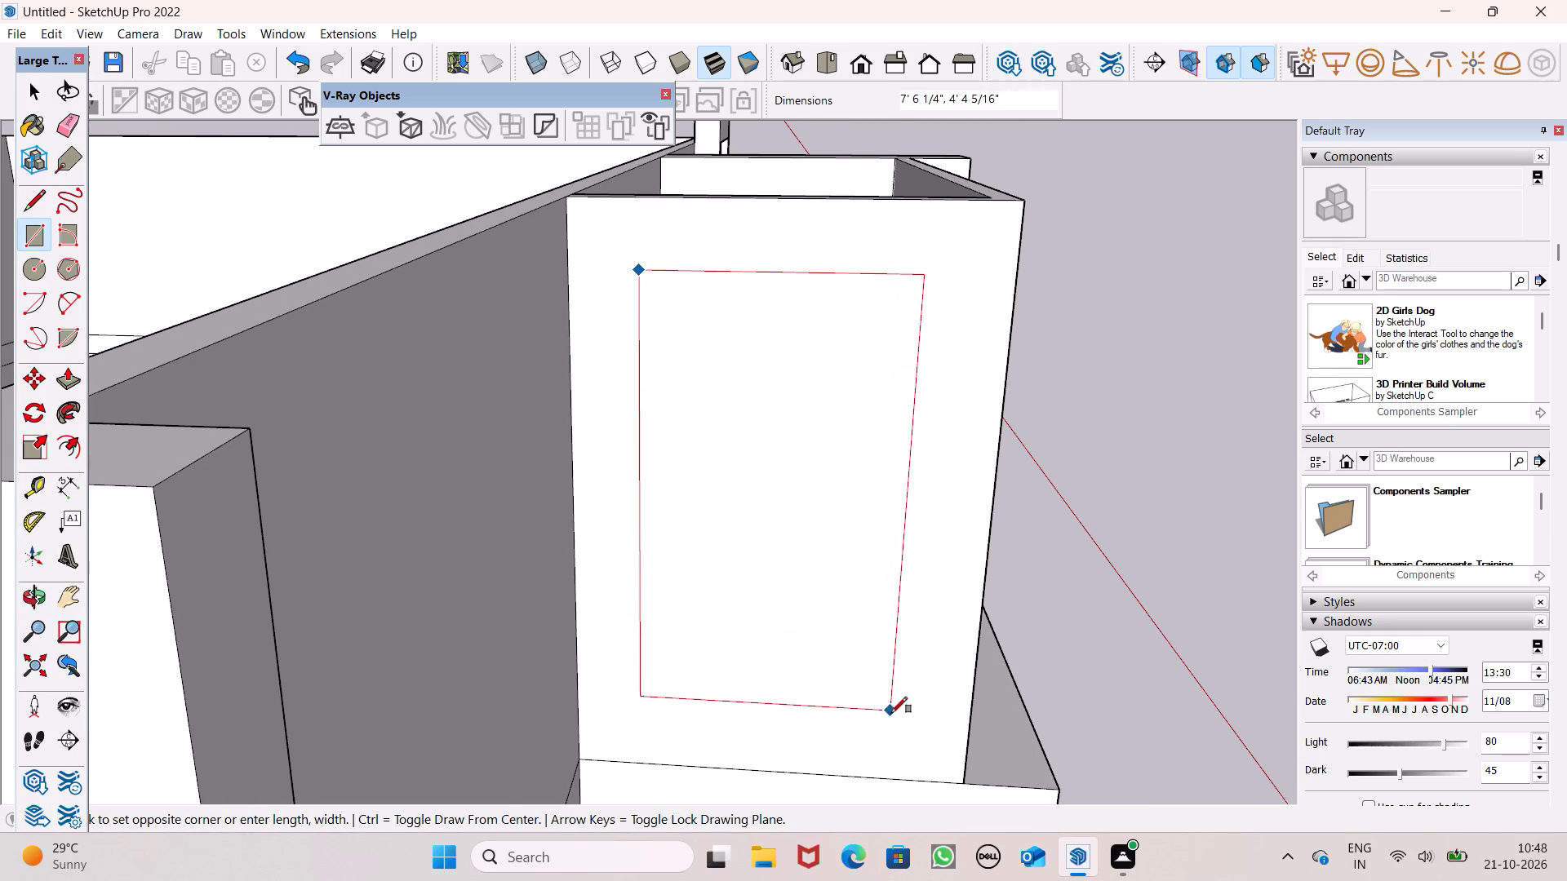
pyautogui.click(930, 768)
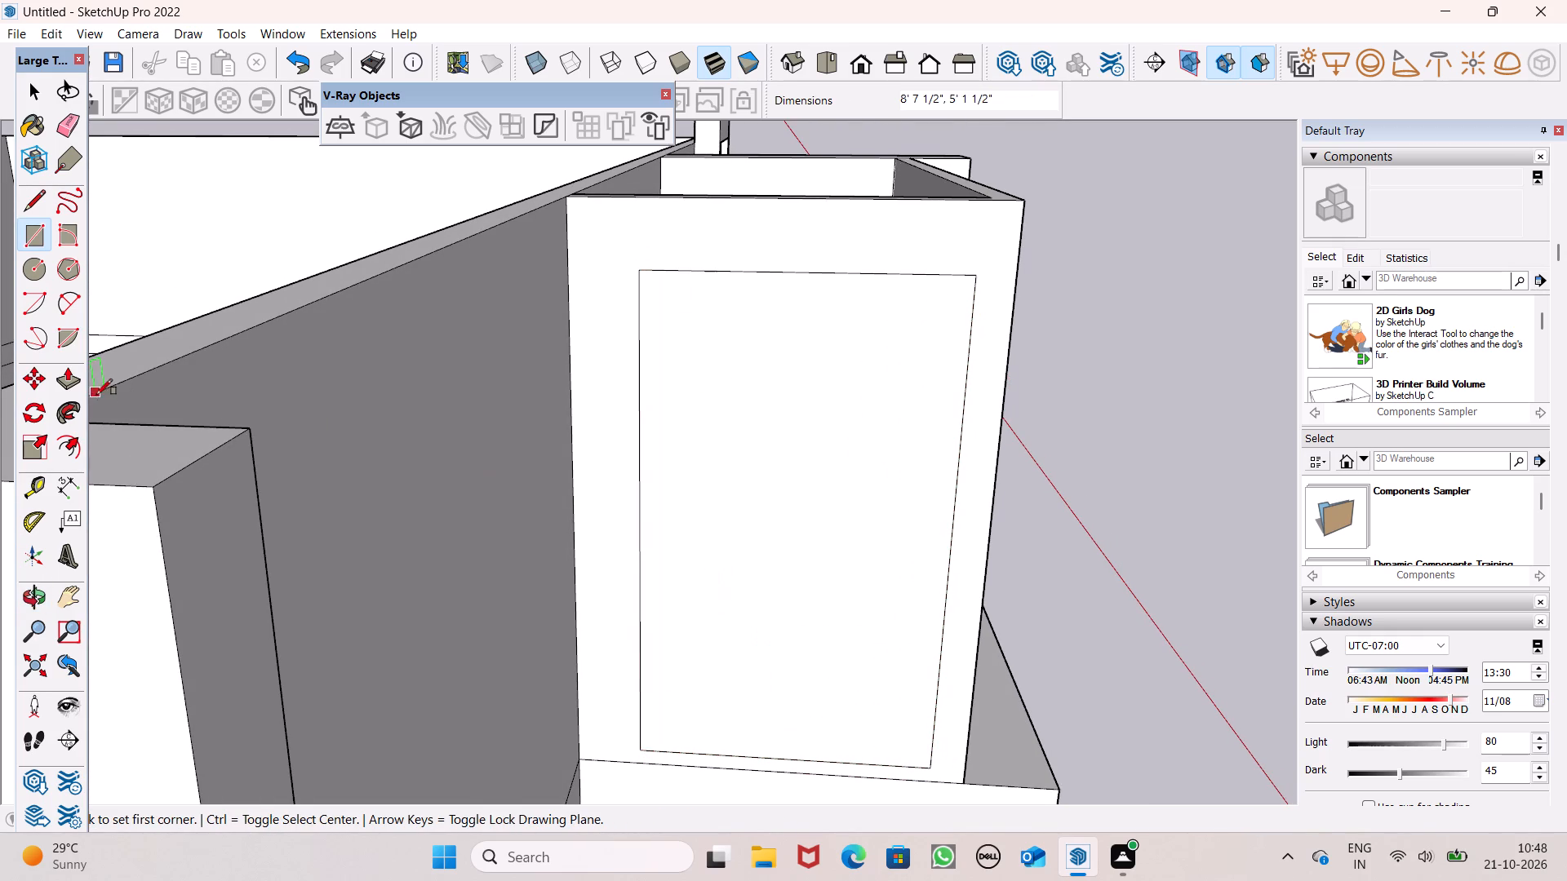
# Push/Pull the side wall's rectangle inward about 5 11/16" through the wall to cut an opening.
pyautogui.click(64, 378)
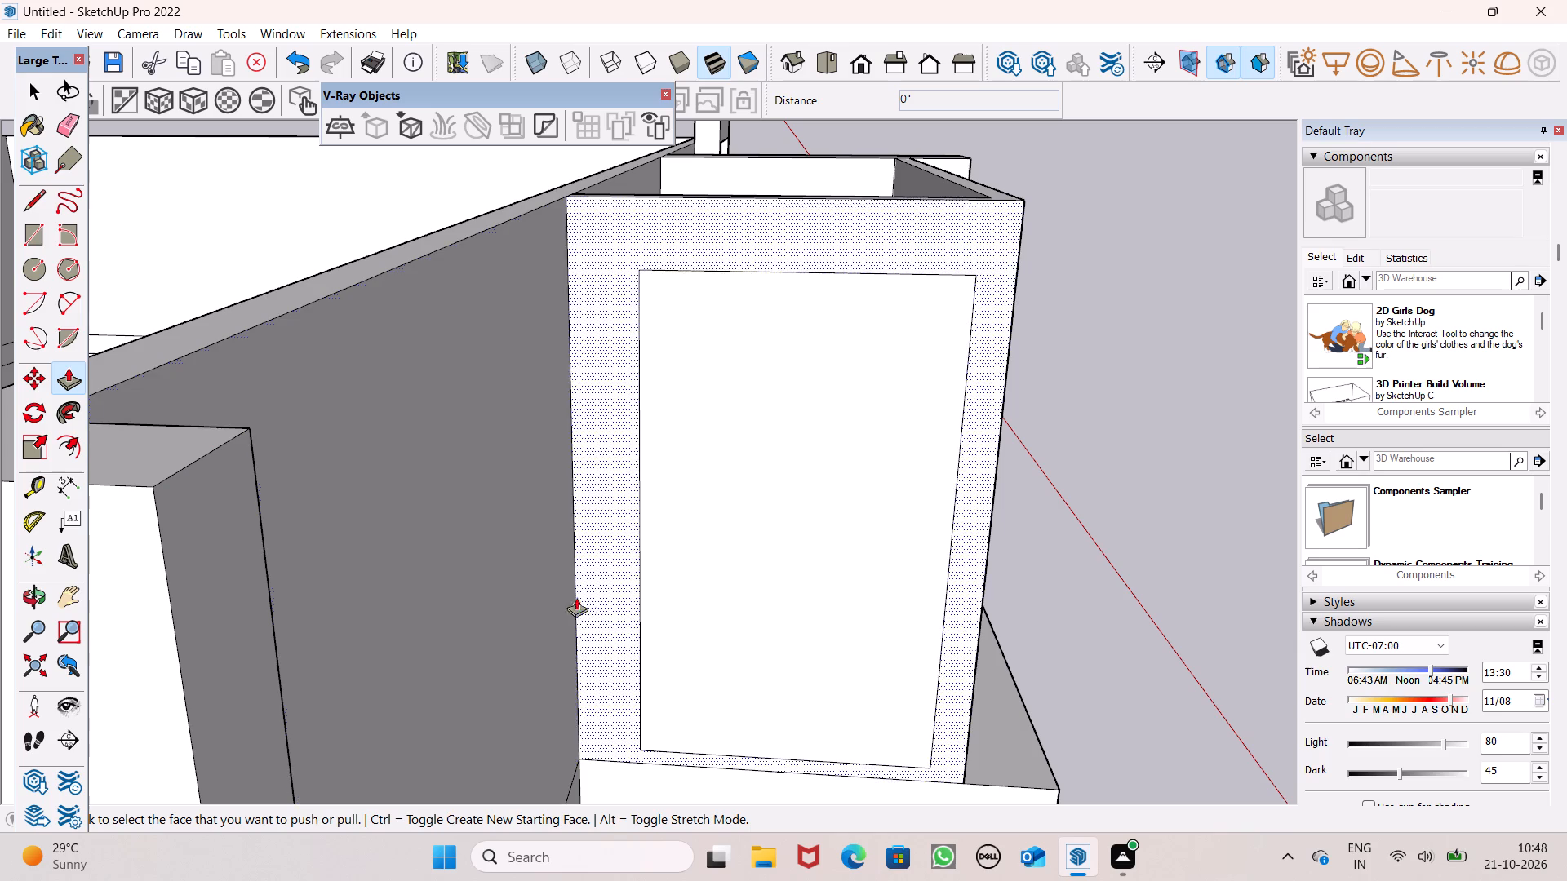
pyautogui.moveTo(717, 723); pyautogui.dragTo(805, 657)
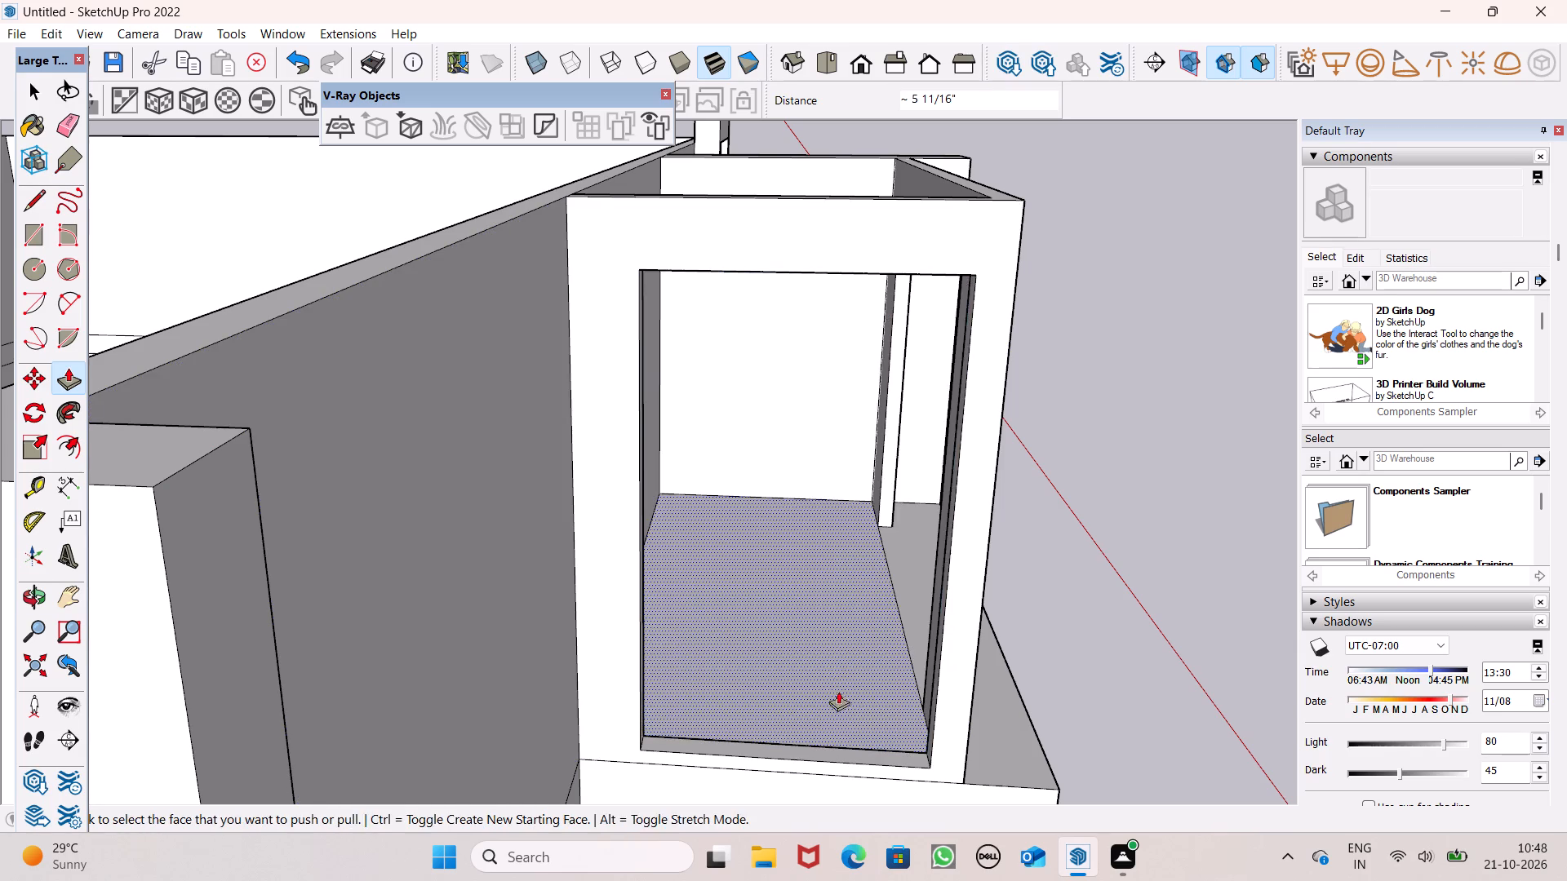
# Push/Pull the side opening's front jamb about 4 7/16" into the opening to narrow it.
pyautogui.moveTo(838, 691); pyautogui.dragTo(966, 711, button='middle')
pyautogui.moveTo(967, 714); pyautogui.dragTo(877, 746, button='middle')
pyautogui.scroll(-7, 558, 371)
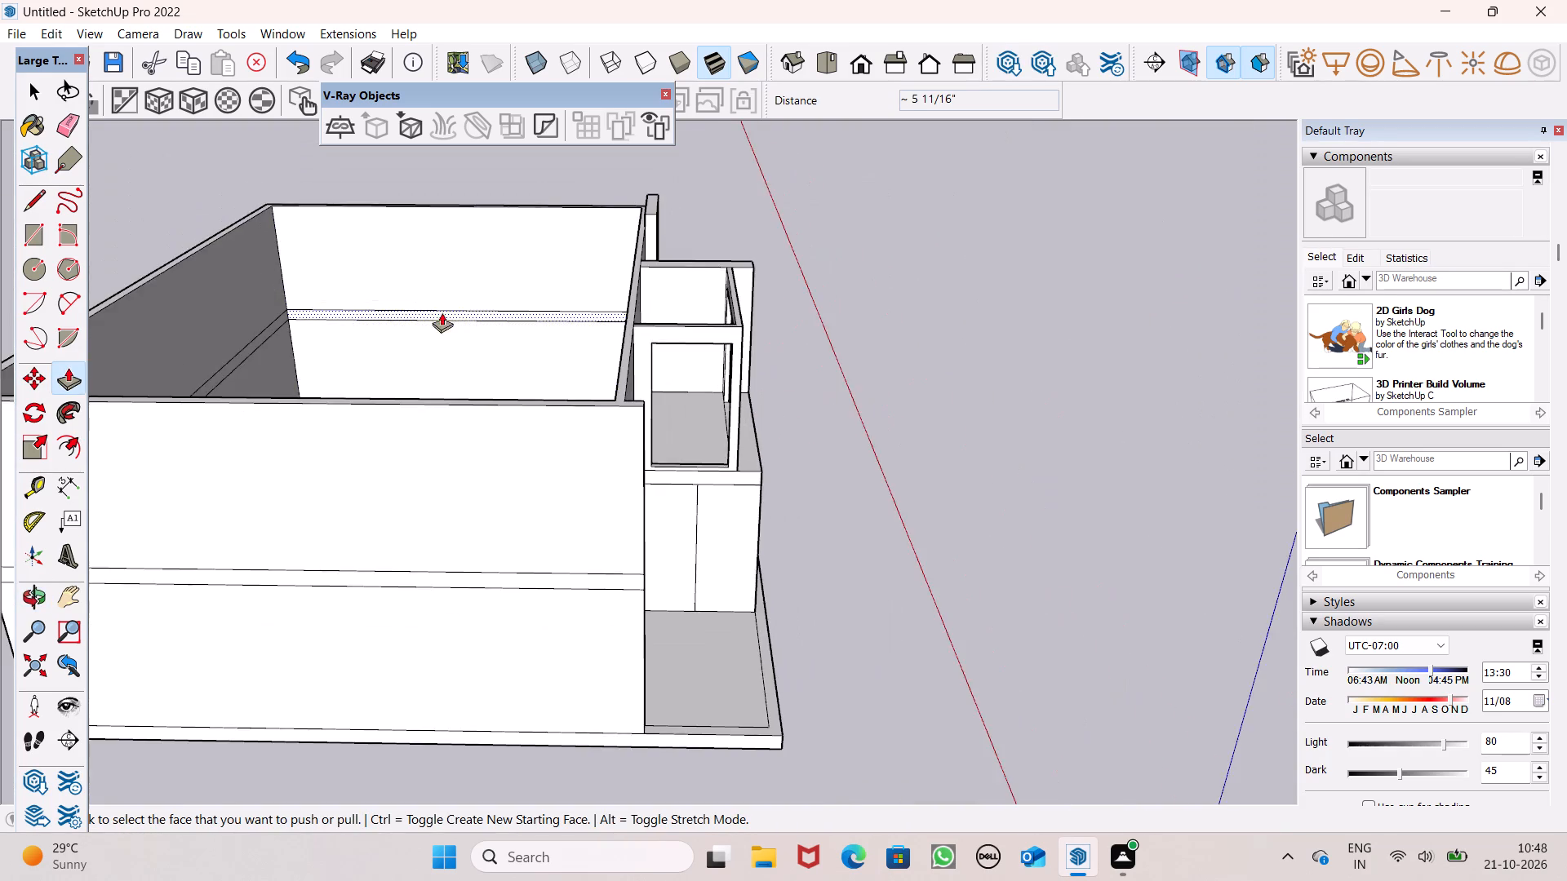
pyautogui.scroll(-1, 442, 312)
pyautogui.scroll(8, 708, 423)
pyautogui.scroll(7, 628, 377)
pyautogui.scroll(-5, 690, 493)
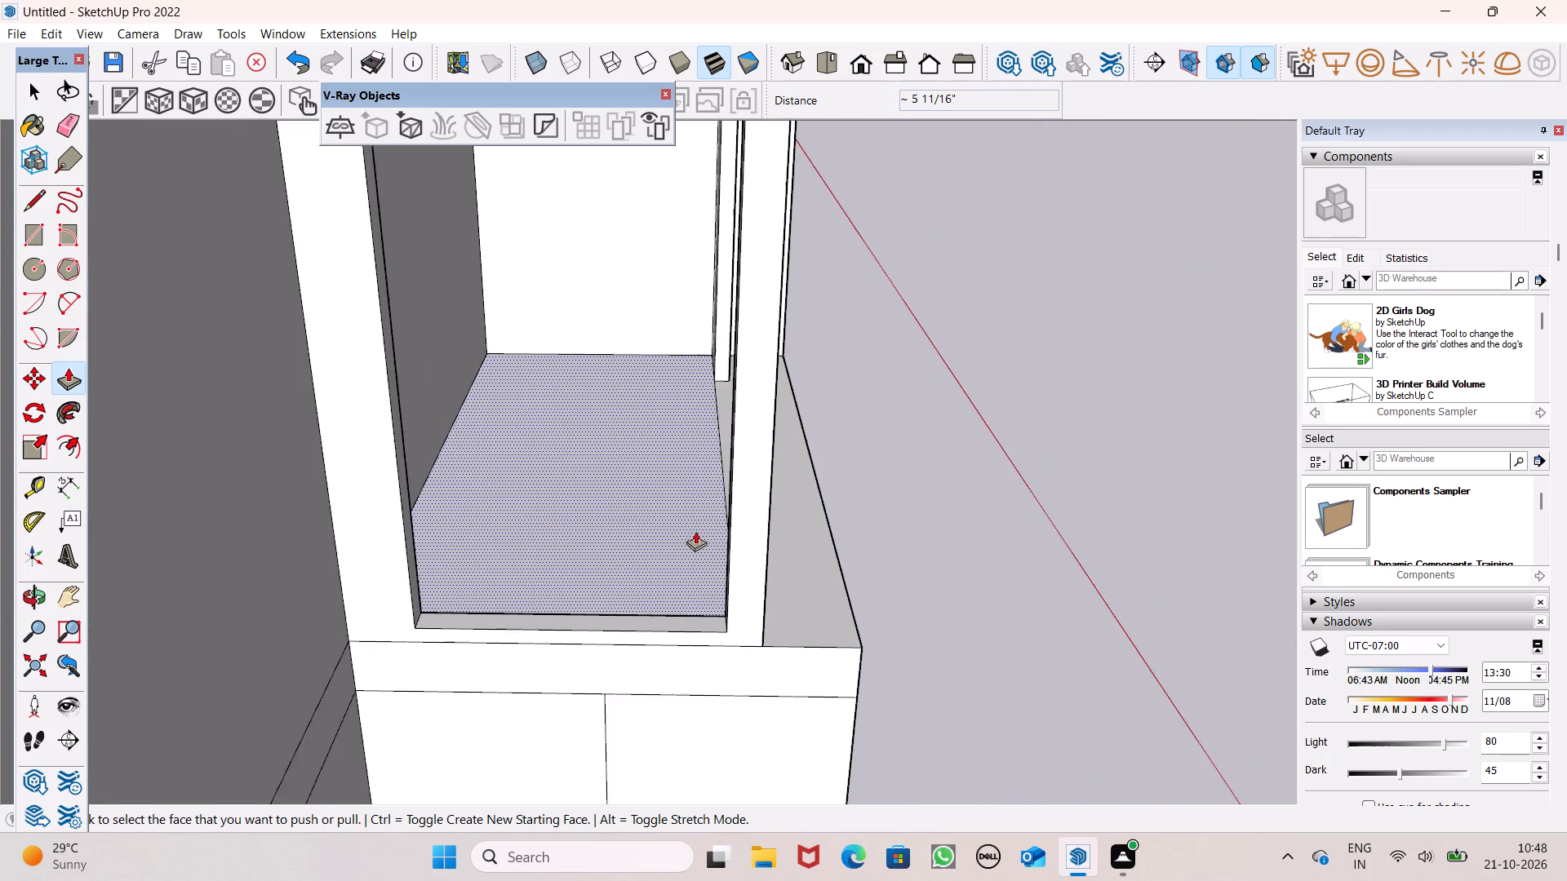
pyautogui.moveTo(698, 529); pyautogui.dragTo(791, 571, button='middle')
pyautogui.scroll(4, 810, 632)
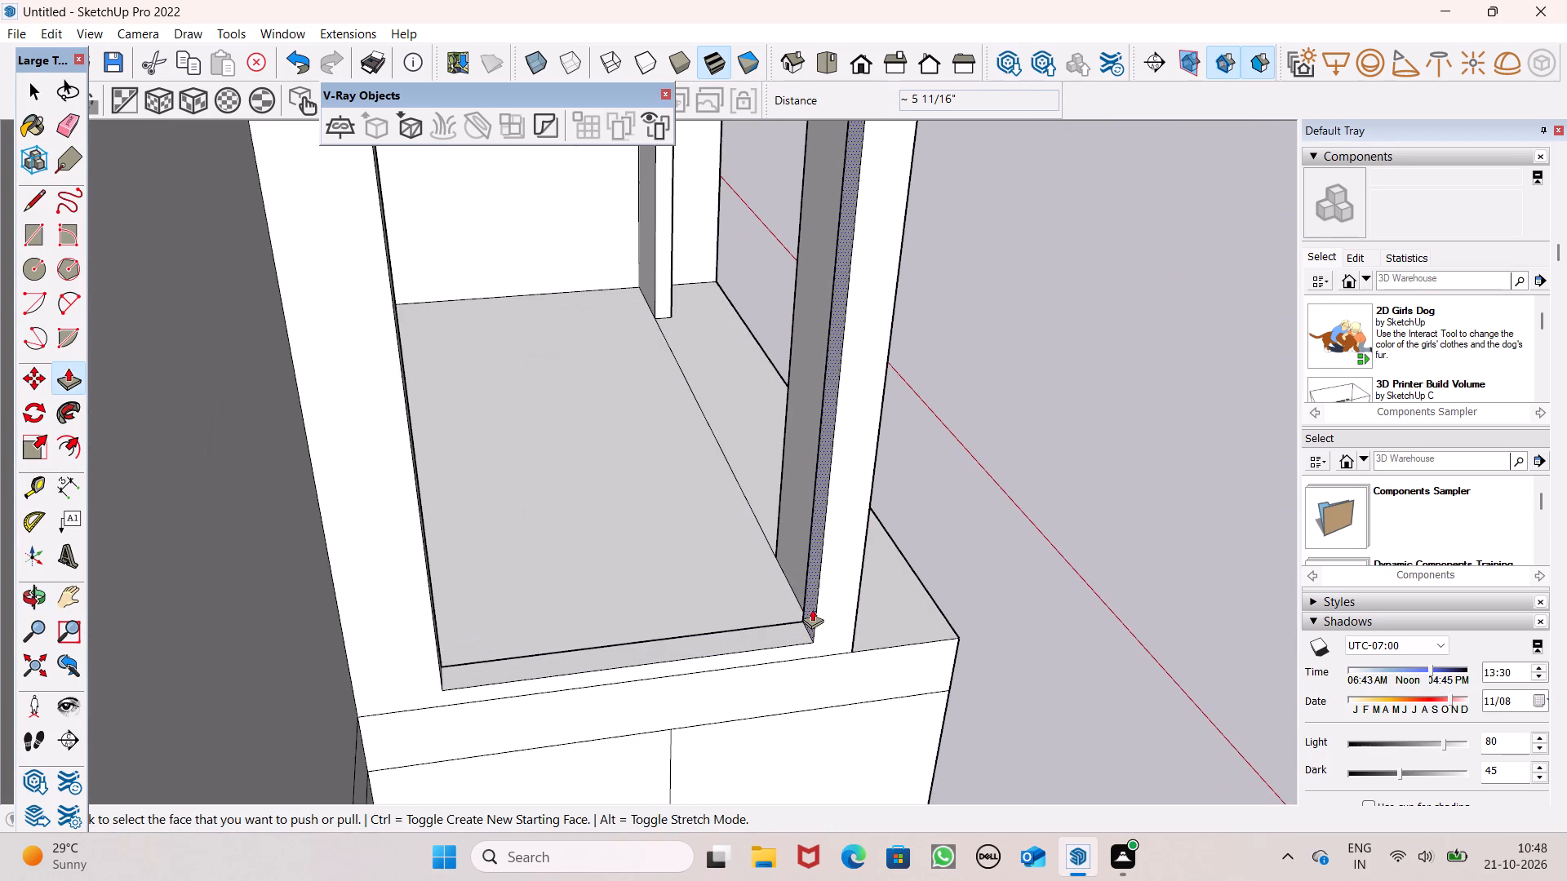
pyautogui.moveTo(812, 595); pyautogui.dragTo(775, 614)
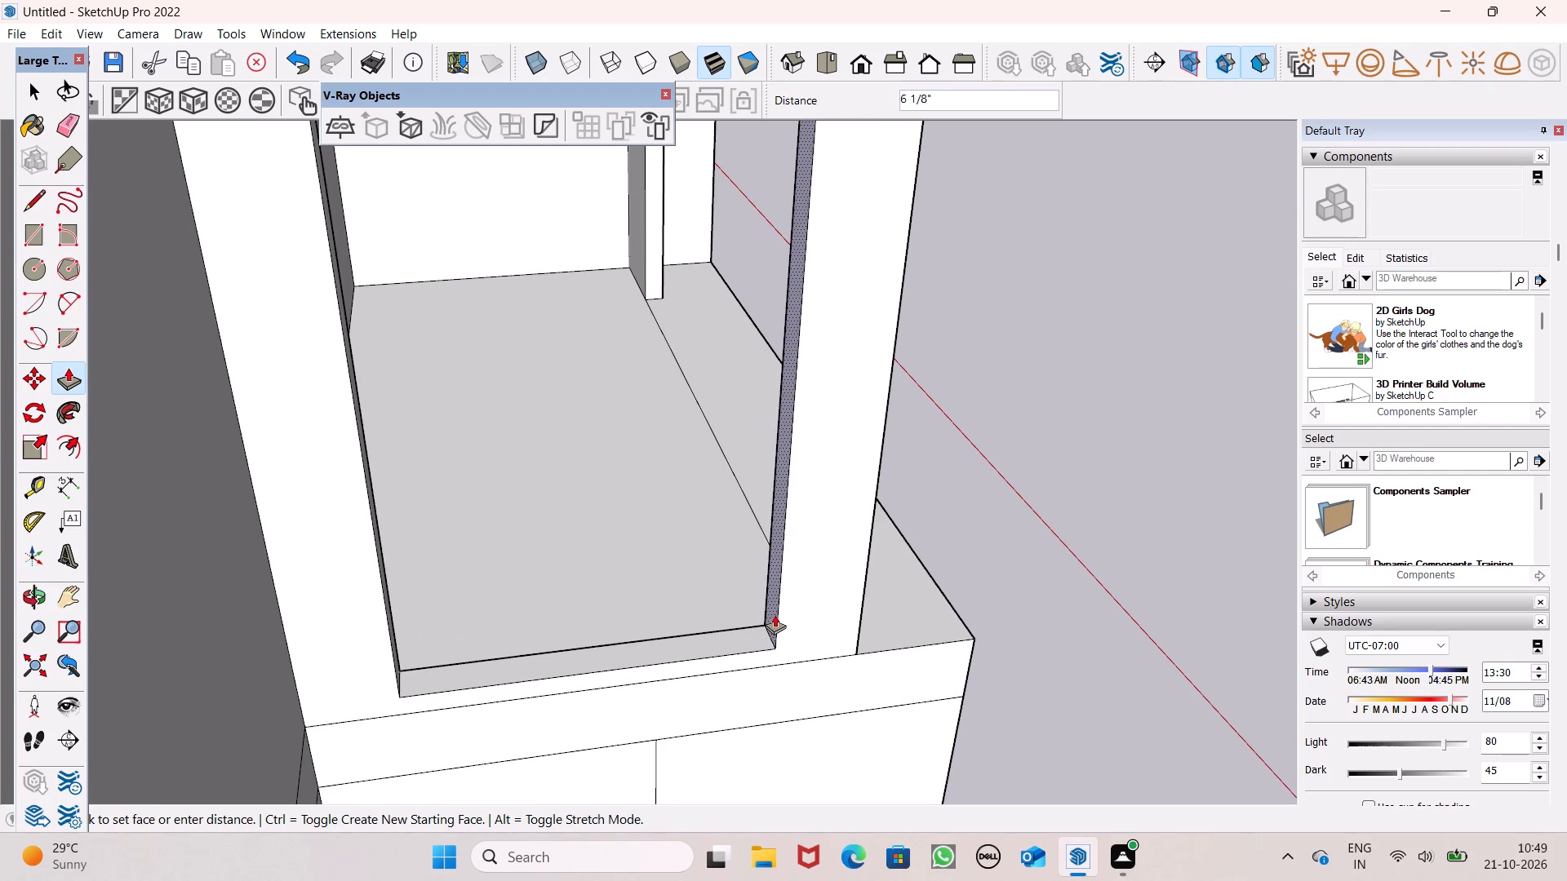
pyautogui.moveTo(775, 614); pyautogui.dragTo(785, 609)
# Adjust the side opening's front jamb with small Push/Pull moves, the last about 1 13/16".
pyautogui.scroll(-4, 804, 502)
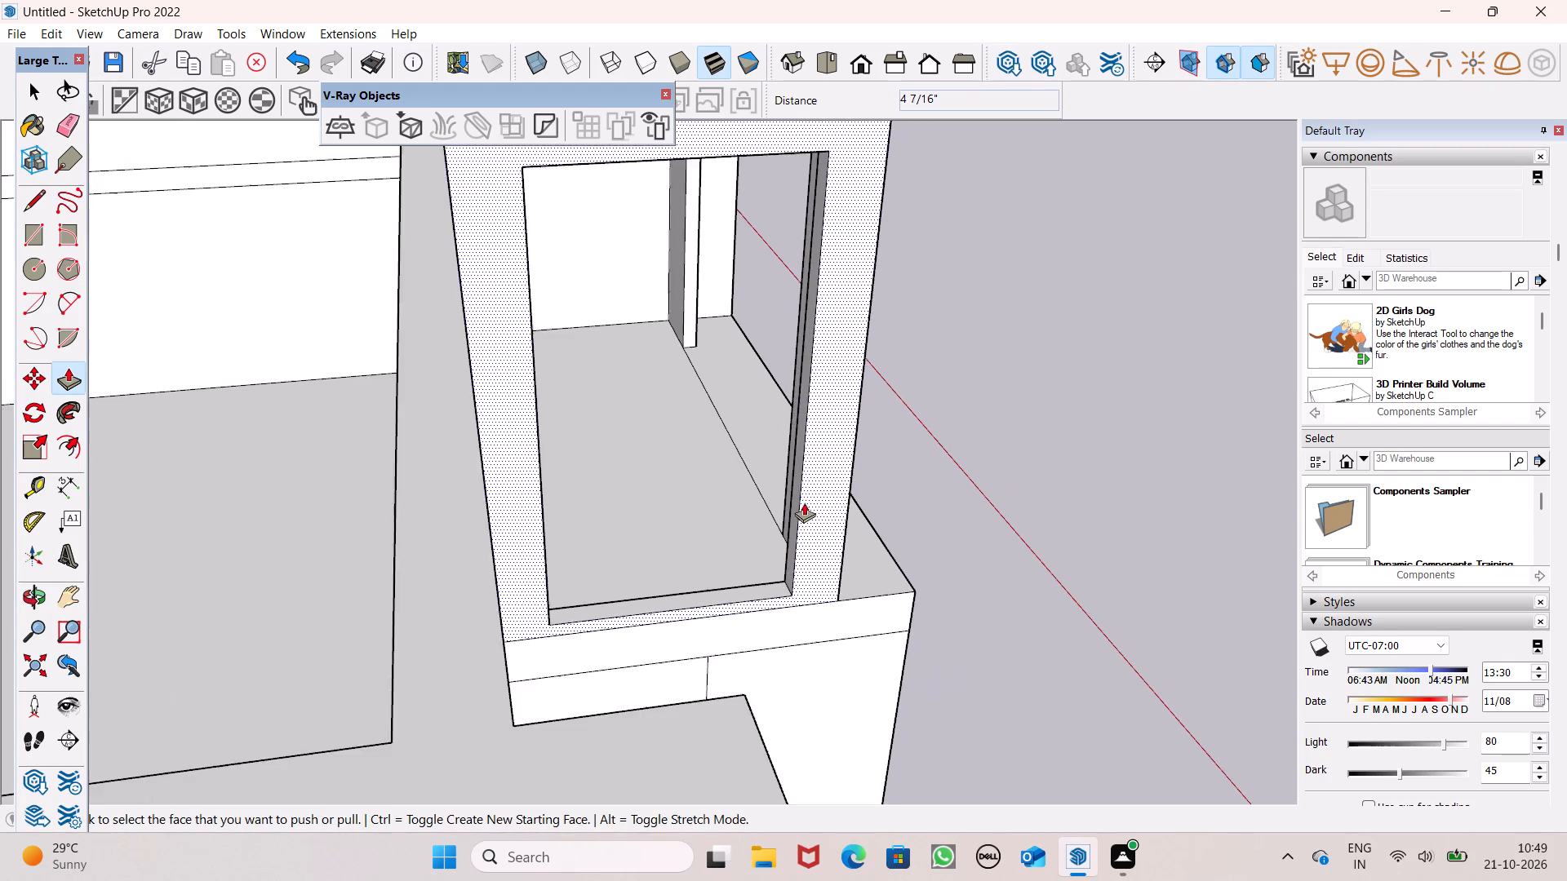
pyautogui.scroll(-6, 804, 502)
pyautogui.moveTo(848, 530); pyautogui.dragTo(786, 500, button='middle')
pyautogui.scroll(1, 786, 500)
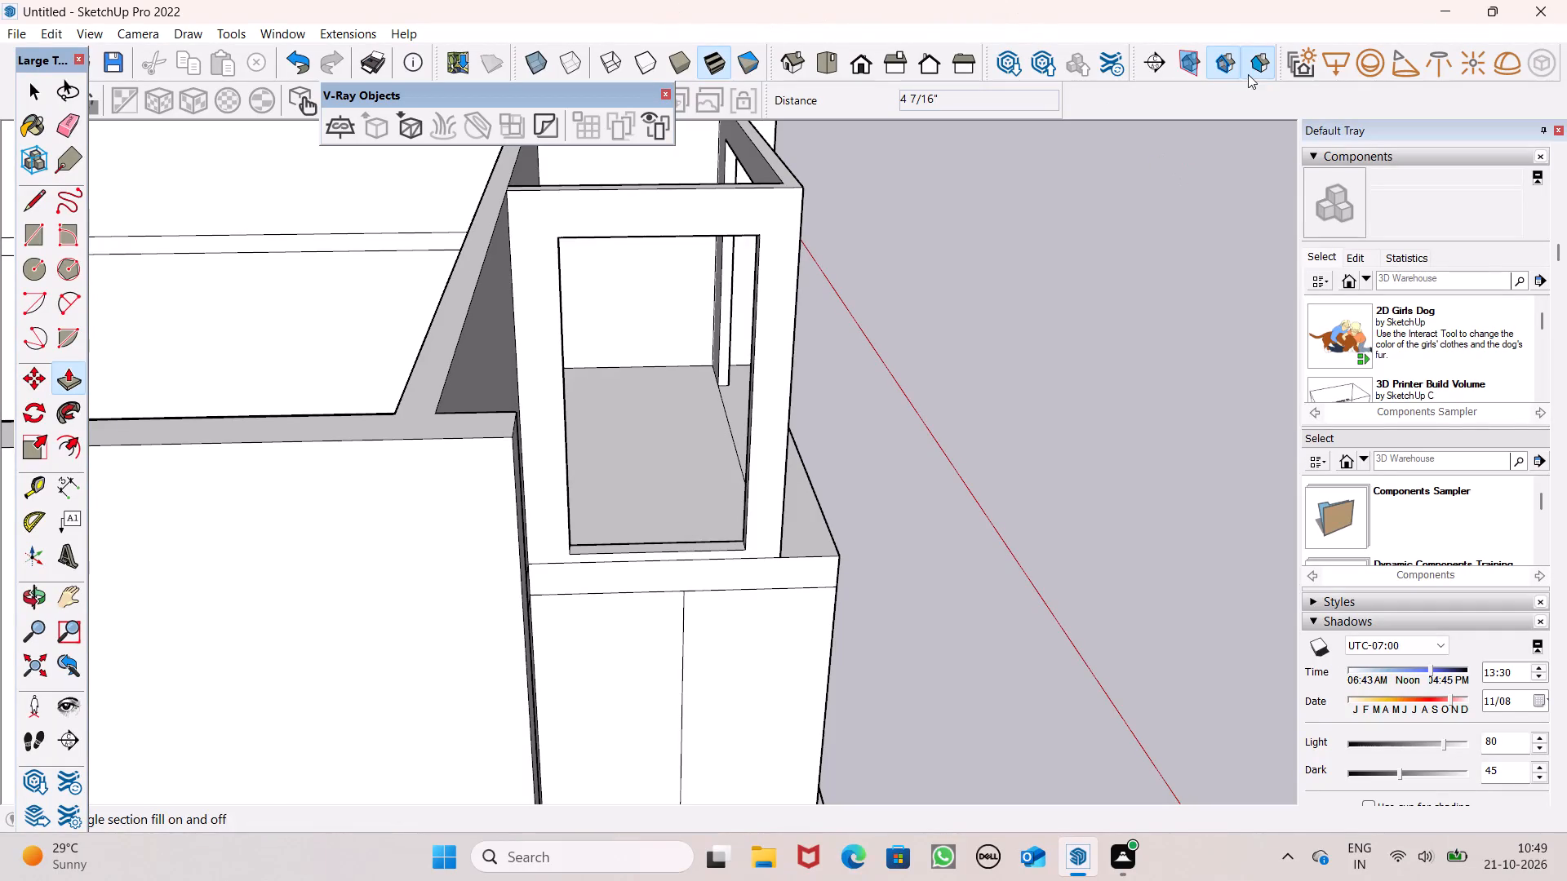
pyautogui.moveTo(674, 462); pyautogui.dragTo(712, 516, button='middle')
pyautogui.scroll(6, 734, 538)
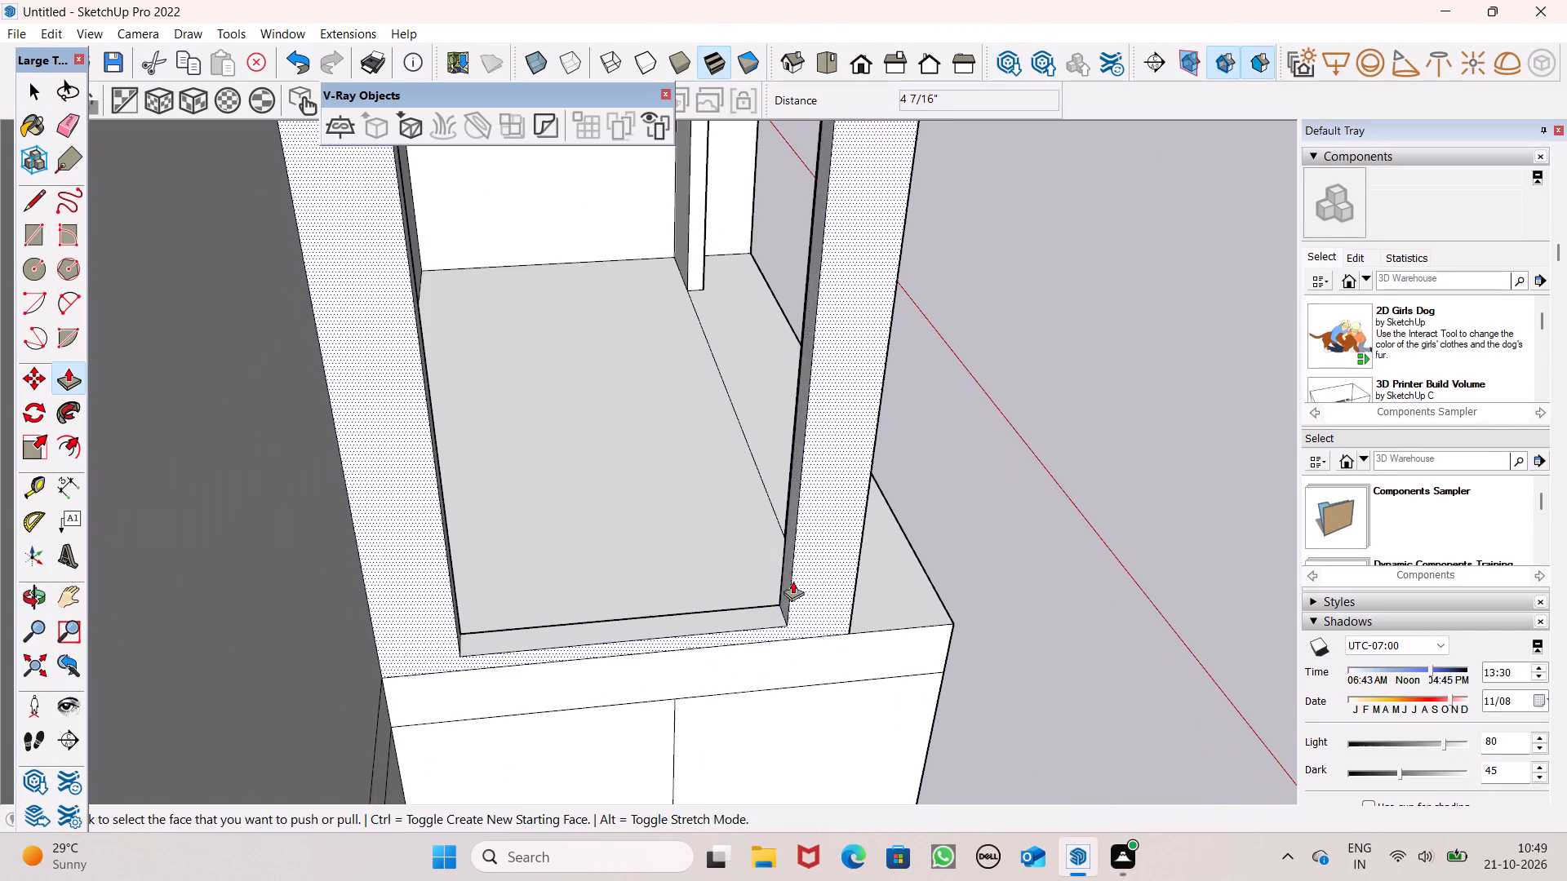
pyautogui.moveTo(785, 581); pyautogui.dragTo(773, 598)
pyautogui.click(772, 598)
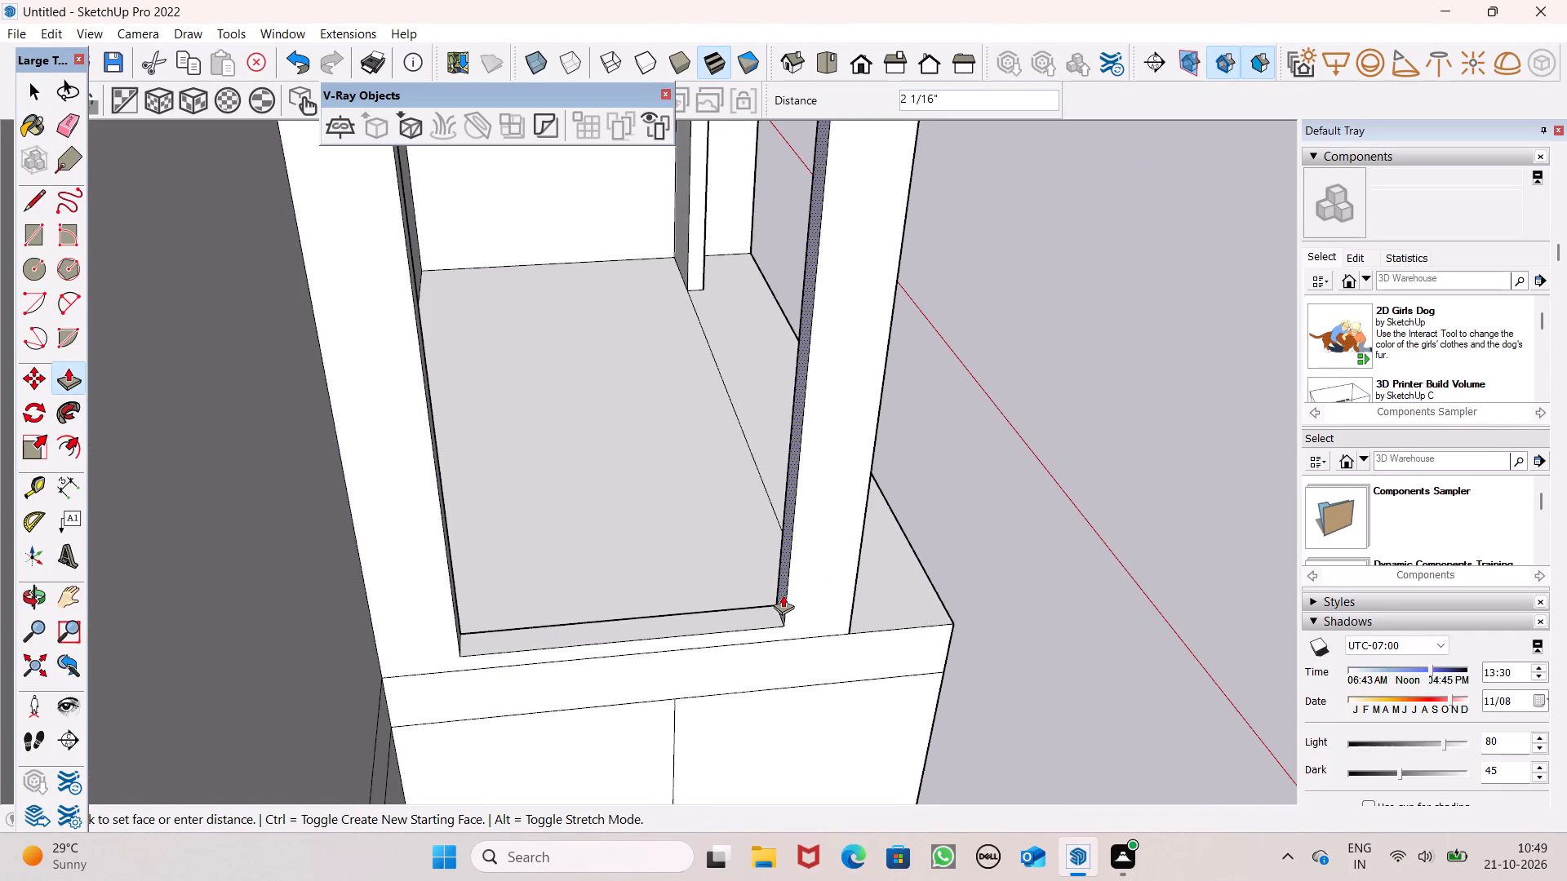
pyautogui.click(782, 595)
# Examine the balcony's front and side openings from around the front of the house and from below.
pyautogui.scroll(-6, 724, 548)
pyautogui.moveTo(859, 609); pyautogui.dragTo(538, 574, button='middle')
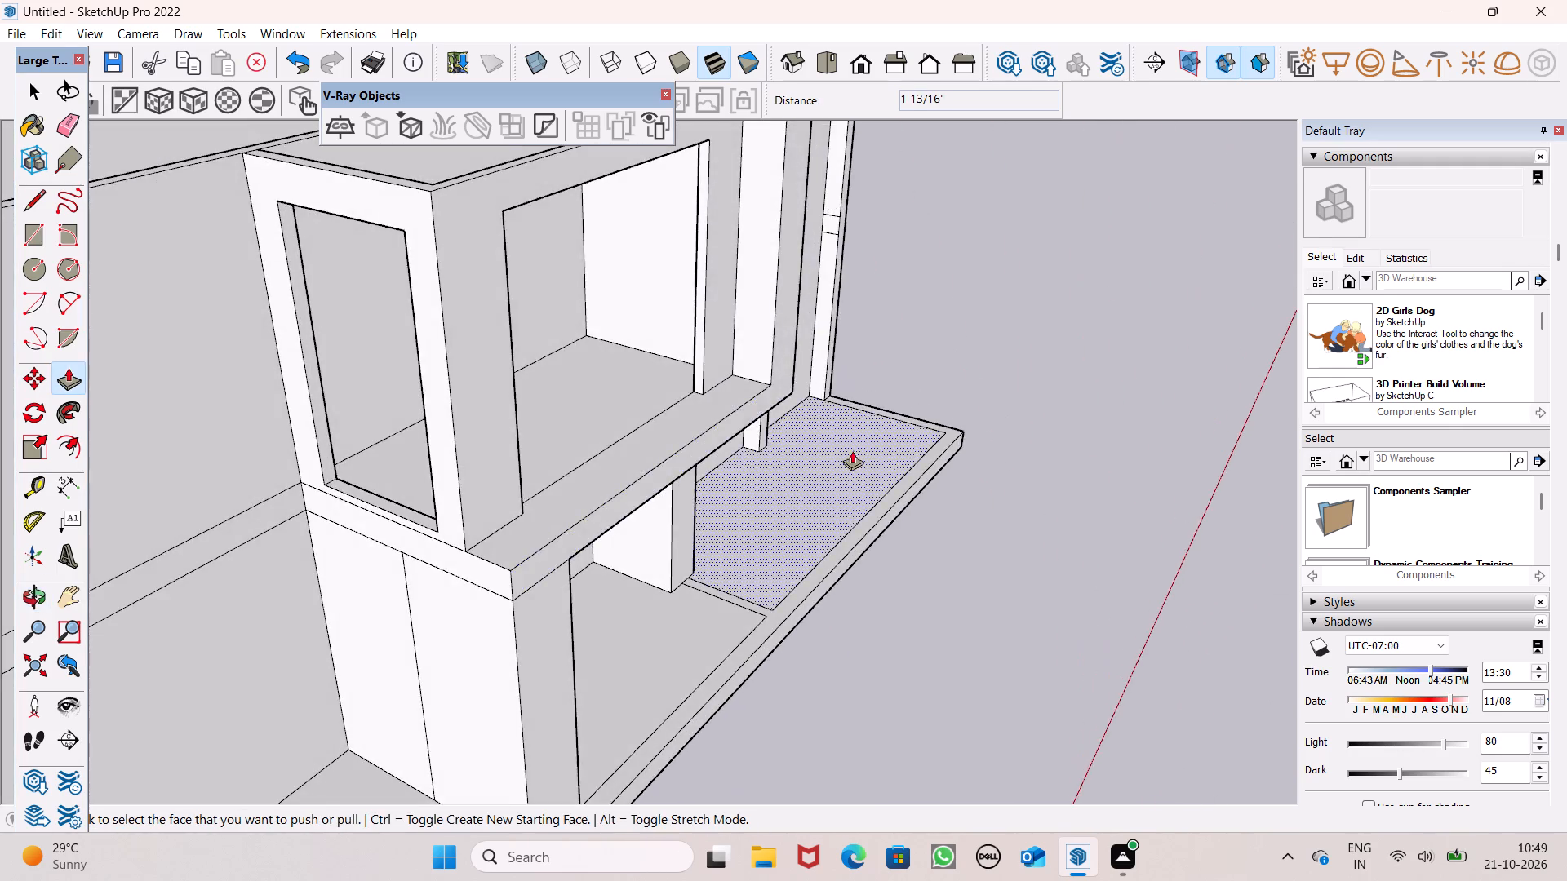
pyautogui.scroll(-5, 888, 448)
pyautogui.moveTo(908, 498); pyautogui.dragTo(491, 380, button='middle')
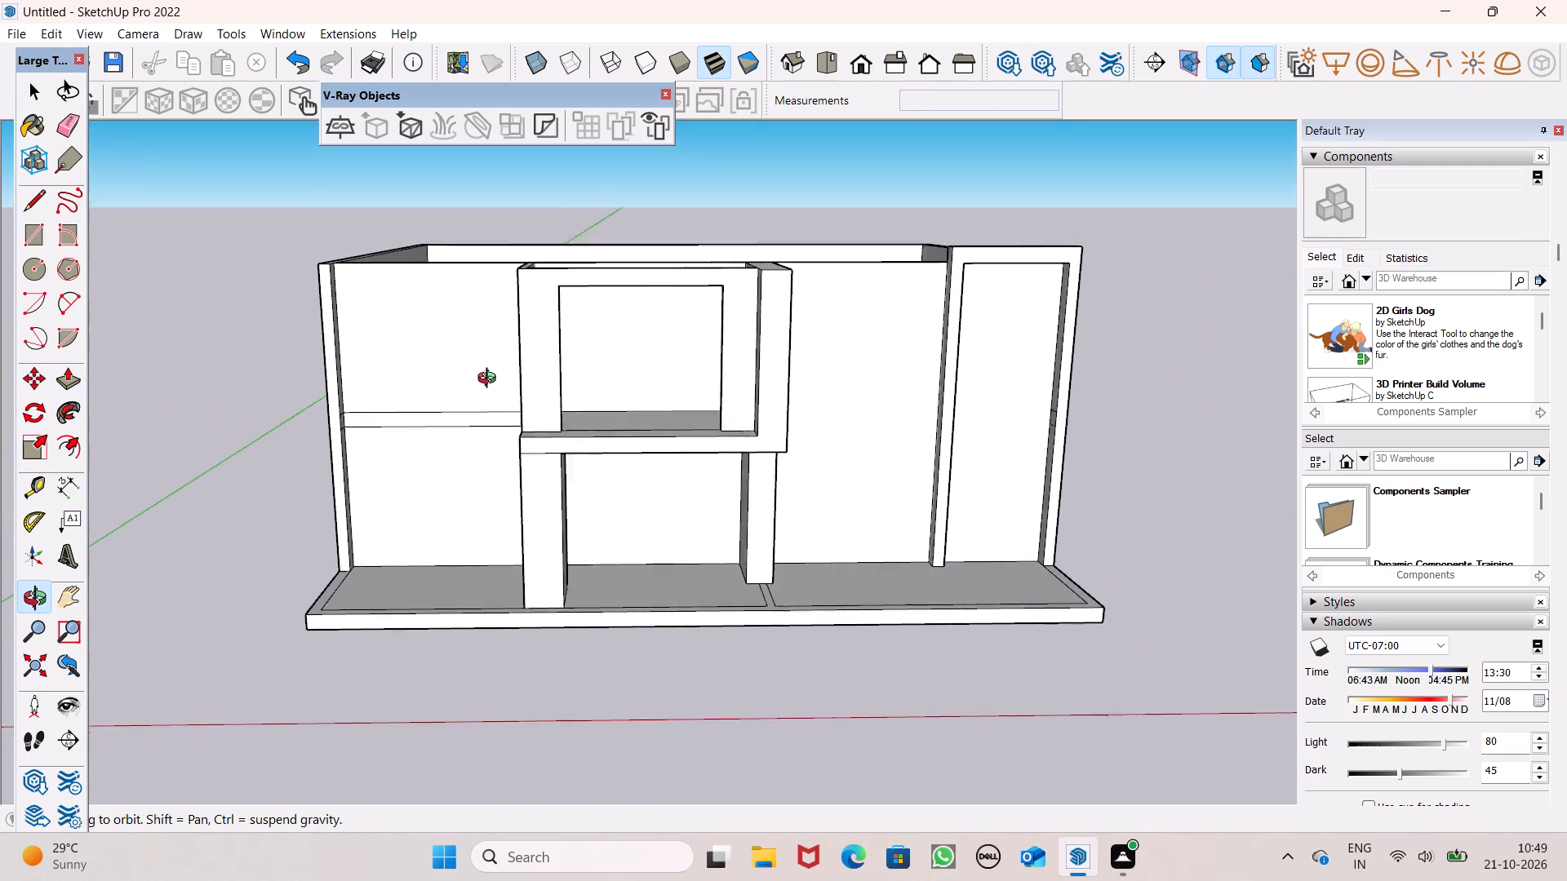
pyautogui.moveTo(491, 380); pyautogui.dragTo(432, 376, button='middle')
pyautogui.scroll(1, 413, 334)
pyautogui.scroll(-3, 736, 283)
pyautogui.moveTo(748, 338); pyautogui.dragTo(498, 395, button='middle')
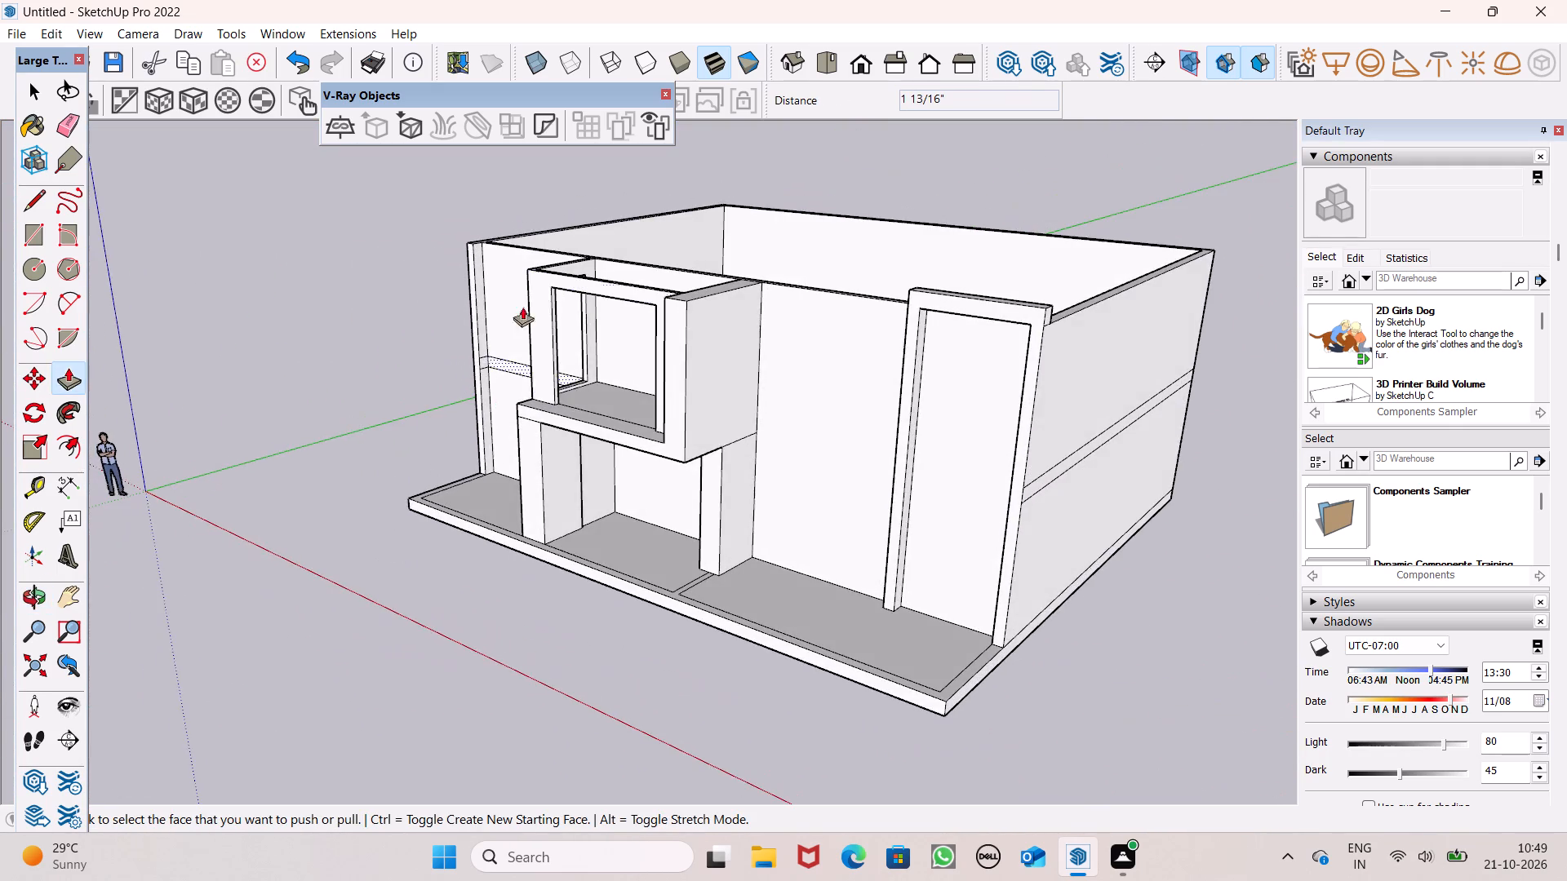
pyautogui.scroll(9, 541, 282)
pyautogui.moveTo(646, 336); pyautogui.dragTo(632, 162, button='middle')
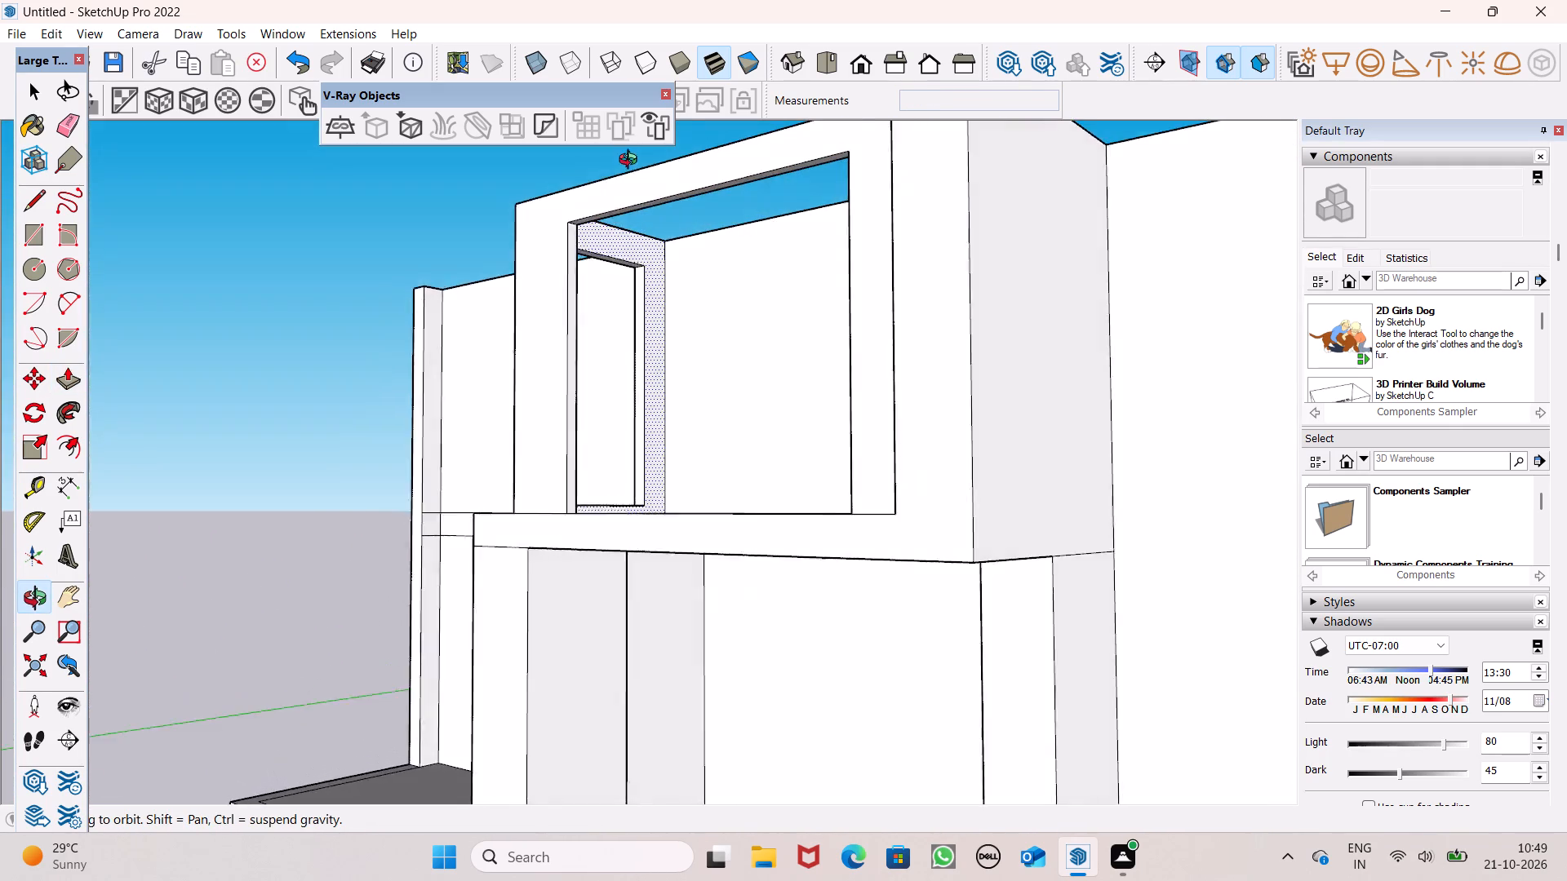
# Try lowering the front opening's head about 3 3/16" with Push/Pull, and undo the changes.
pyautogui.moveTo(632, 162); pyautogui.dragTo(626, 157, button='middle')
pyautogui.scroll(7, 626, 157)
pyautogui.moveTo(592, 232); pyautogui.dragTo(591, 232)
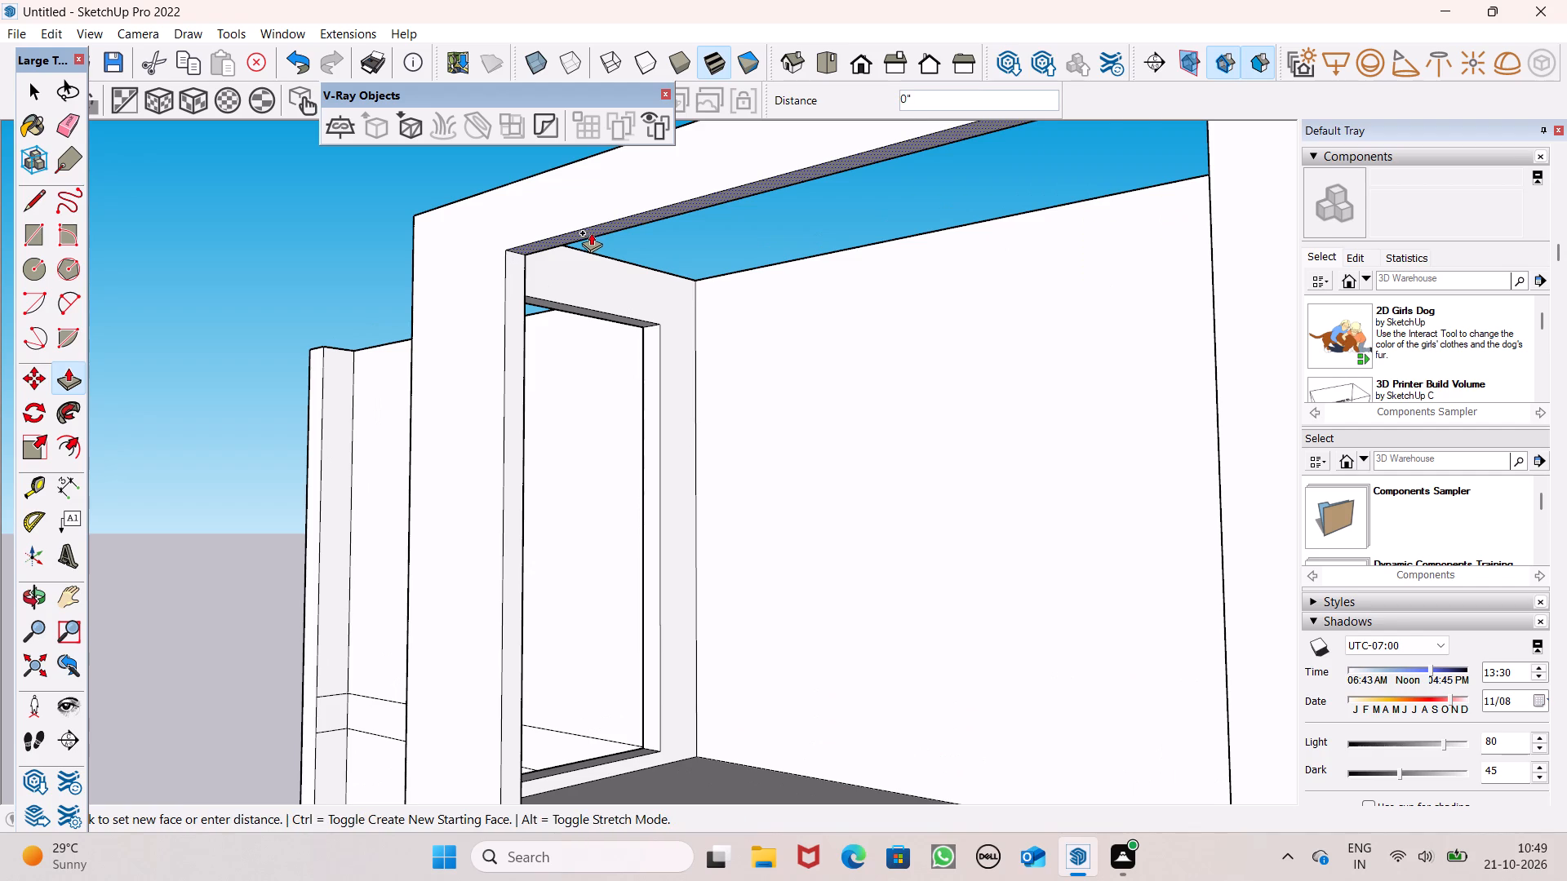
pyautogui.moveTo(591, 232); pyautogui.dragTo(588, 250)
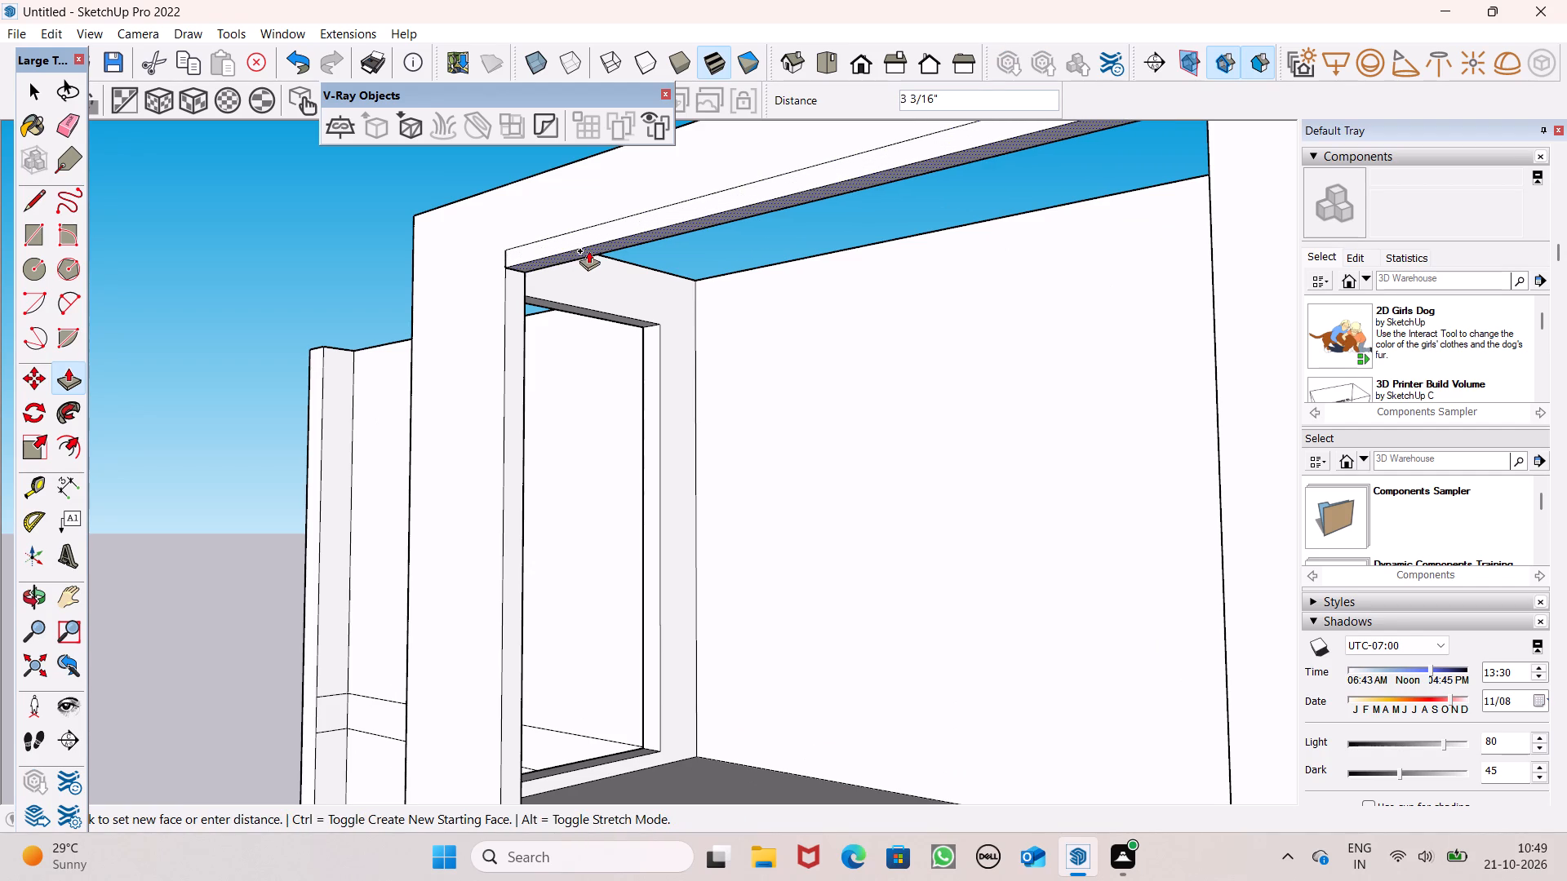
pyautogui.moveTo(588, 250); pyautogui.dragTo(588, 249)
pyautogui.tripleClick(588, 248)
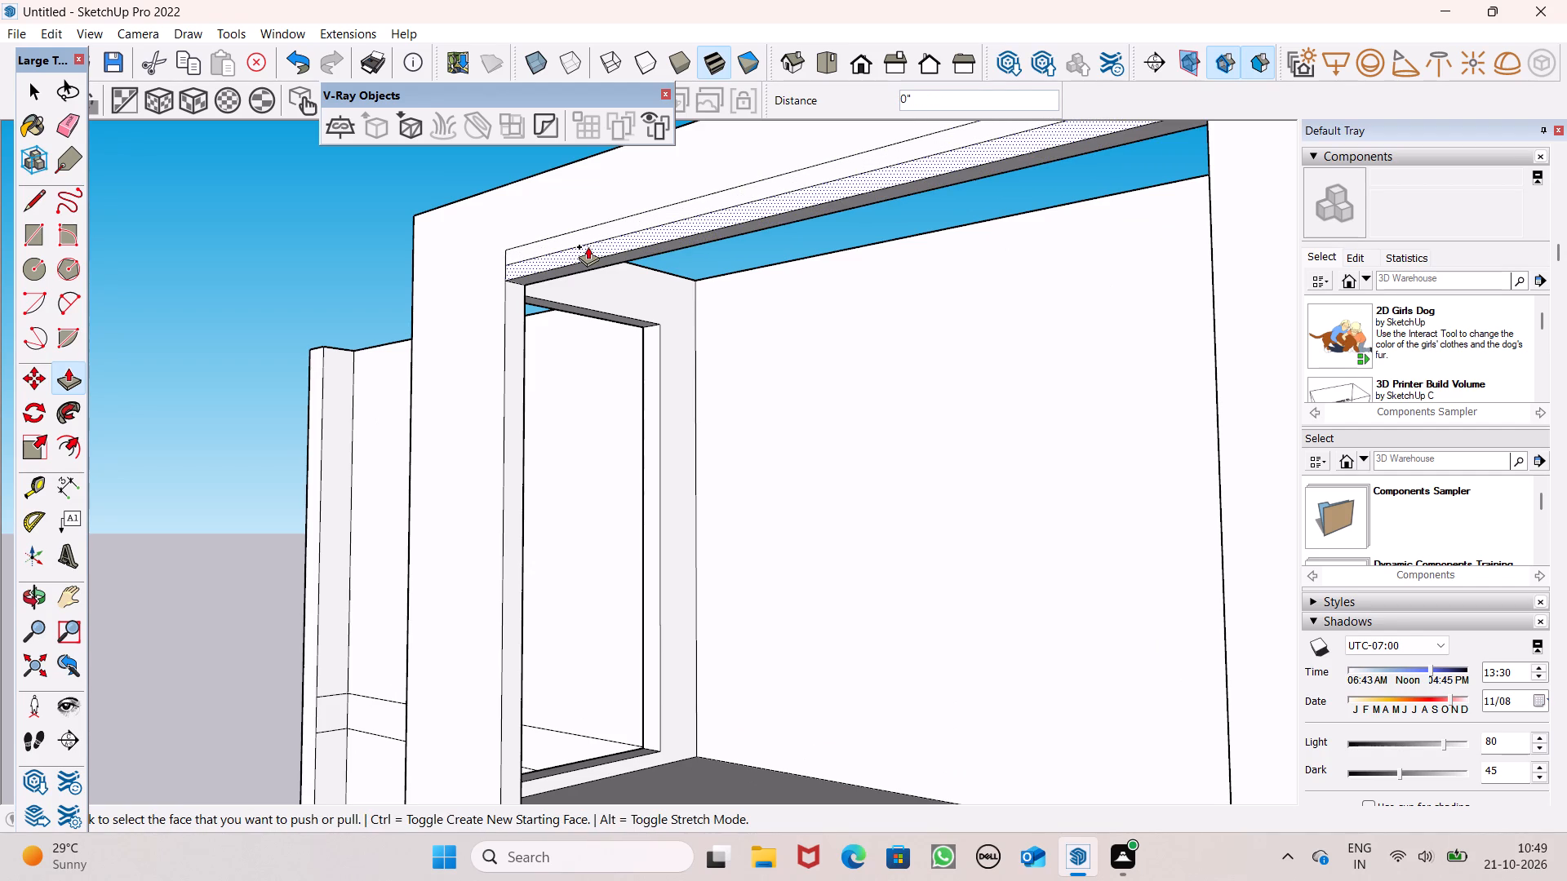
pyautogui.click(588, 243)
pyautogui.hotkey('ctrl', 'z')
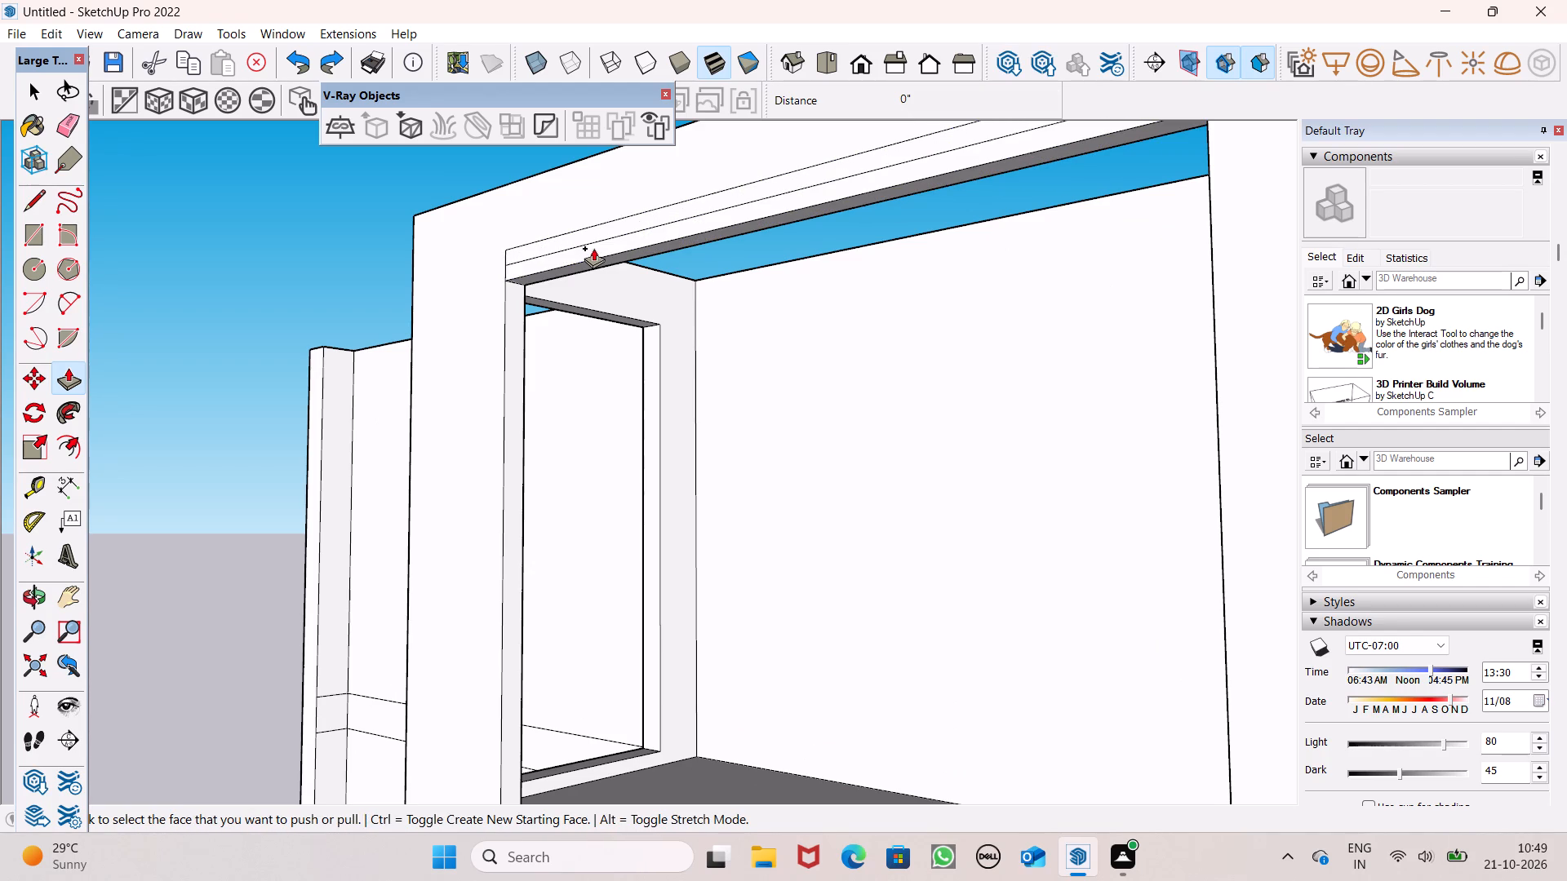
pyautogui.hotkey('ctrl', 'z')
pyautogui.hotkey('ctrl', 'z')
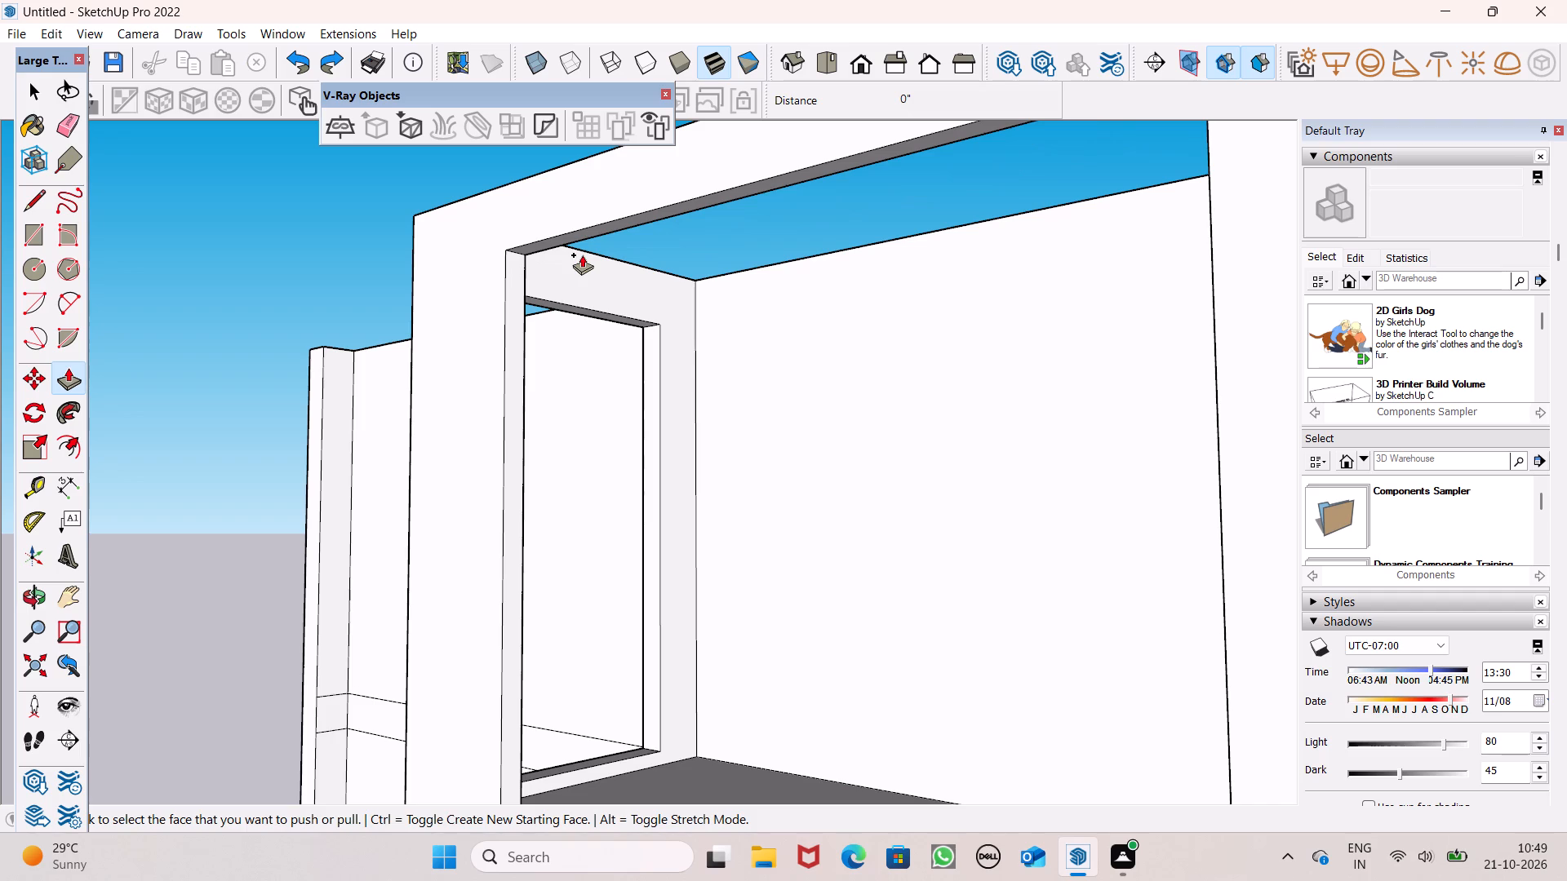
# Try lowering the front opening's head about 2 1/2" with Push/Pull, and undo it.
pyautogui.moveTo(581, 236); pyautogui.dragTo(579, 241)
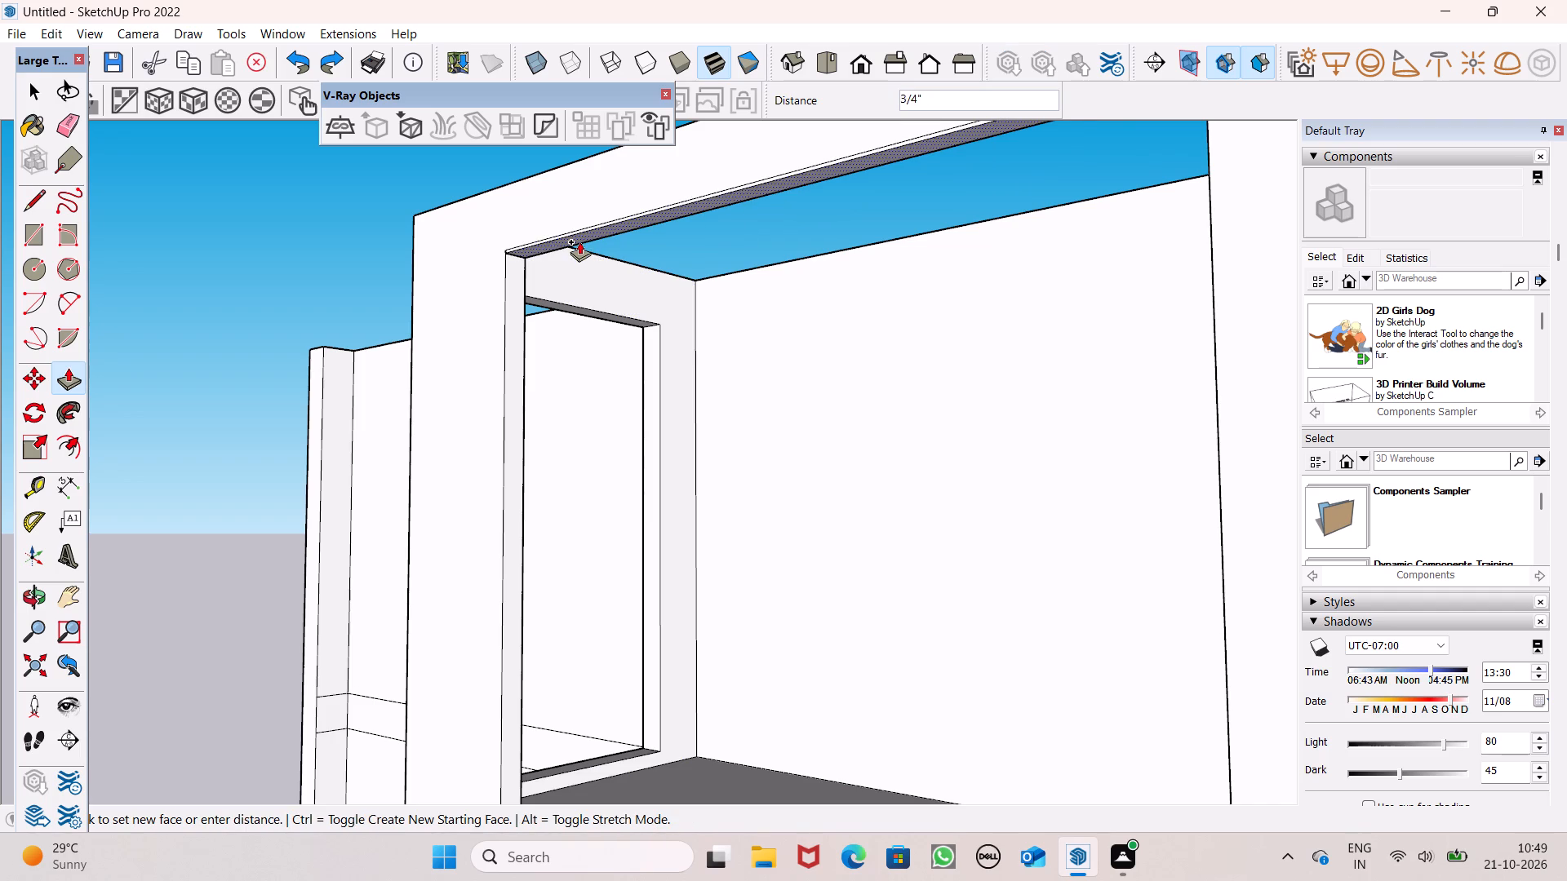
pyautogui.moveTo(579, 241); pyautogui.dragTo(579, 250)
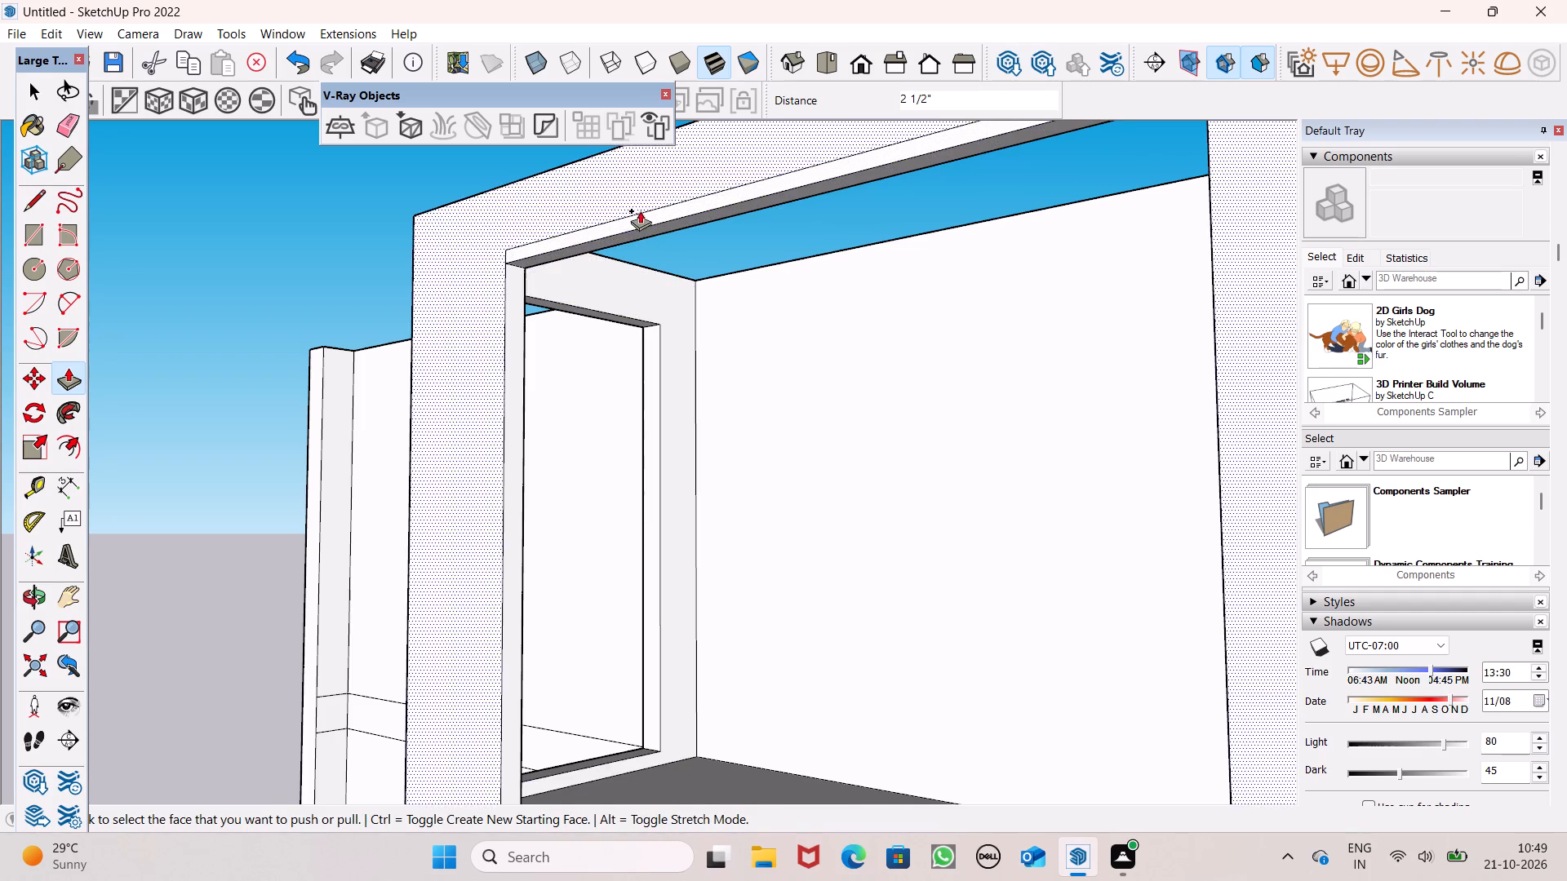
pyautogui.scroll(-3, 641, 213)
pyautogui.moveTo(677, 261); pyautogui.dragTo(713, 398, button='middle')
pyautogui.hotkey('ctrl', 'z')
# Push/Pull the underside of the front opening's head slightly downward to reduce the opening's height.
pyautogui.keyDown('ctrl'); pyautogui.scroll(1, 622, 338); pyautogui.keyUp('ctrl')
pyautogui.keyDown('ctrl'); pyautogui.moveTo(621, 339); pyautogui.dragTo(611, 287, button='middle'); pyautogui.keyUp('ctrl')
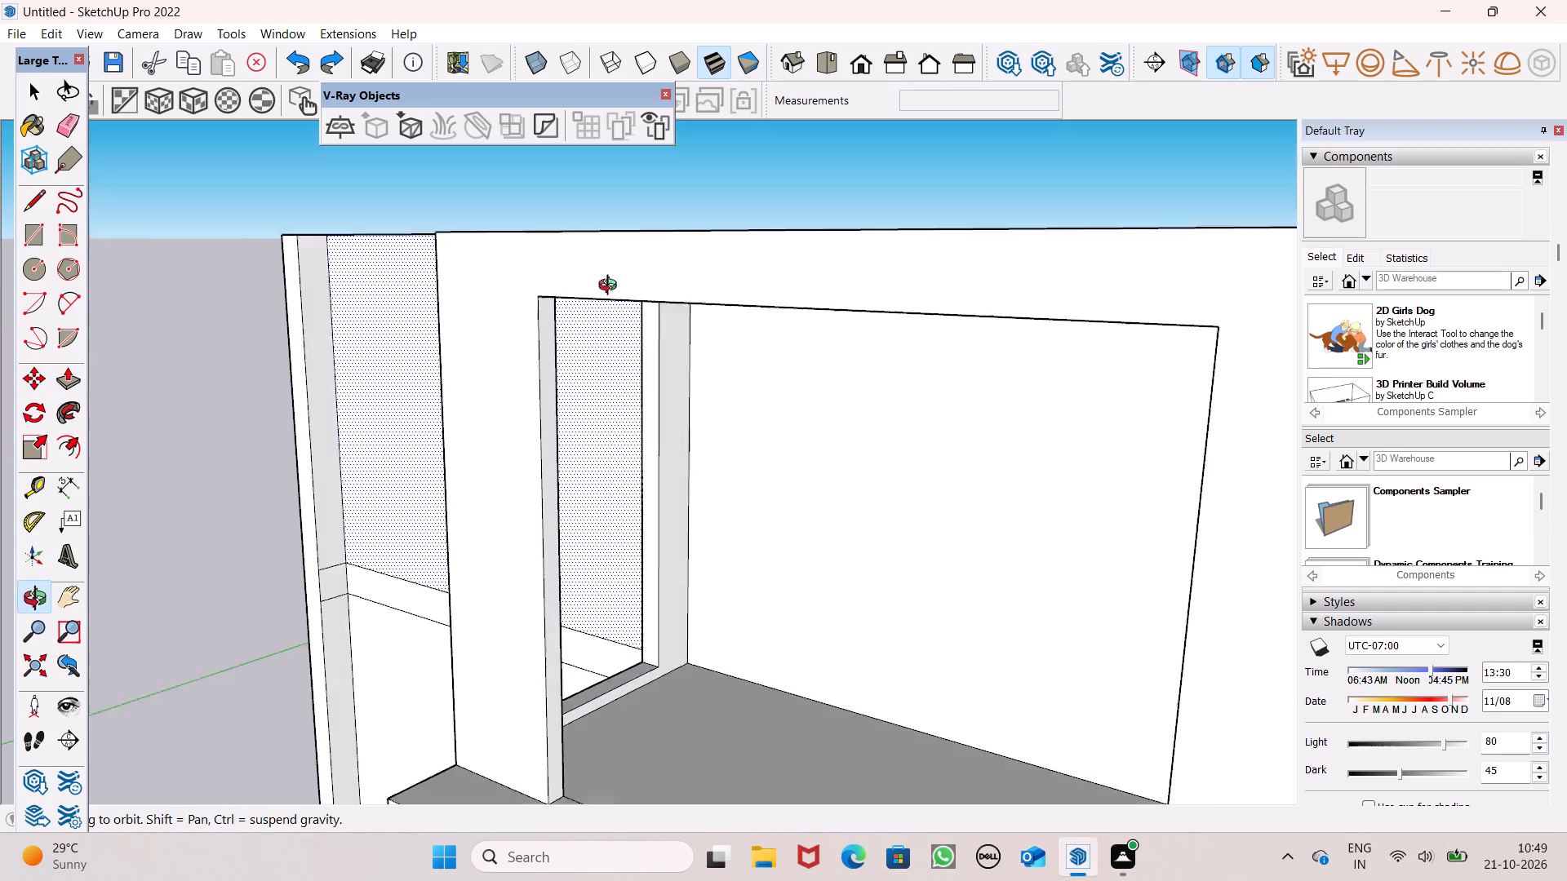
pyautogui.keyDown('ctrl'); pyautogui.moveTo(611, 287); pyautogui.dragTo(599, 232, button='middle'); pyautogui.keyUp('ctrl')
pyautogui.scroll(7, 552, 232)
pyautogui.middleClick(552, 232)
pyautogui.moveTo(553, 210); pyautogui.dragTo(555, 215)
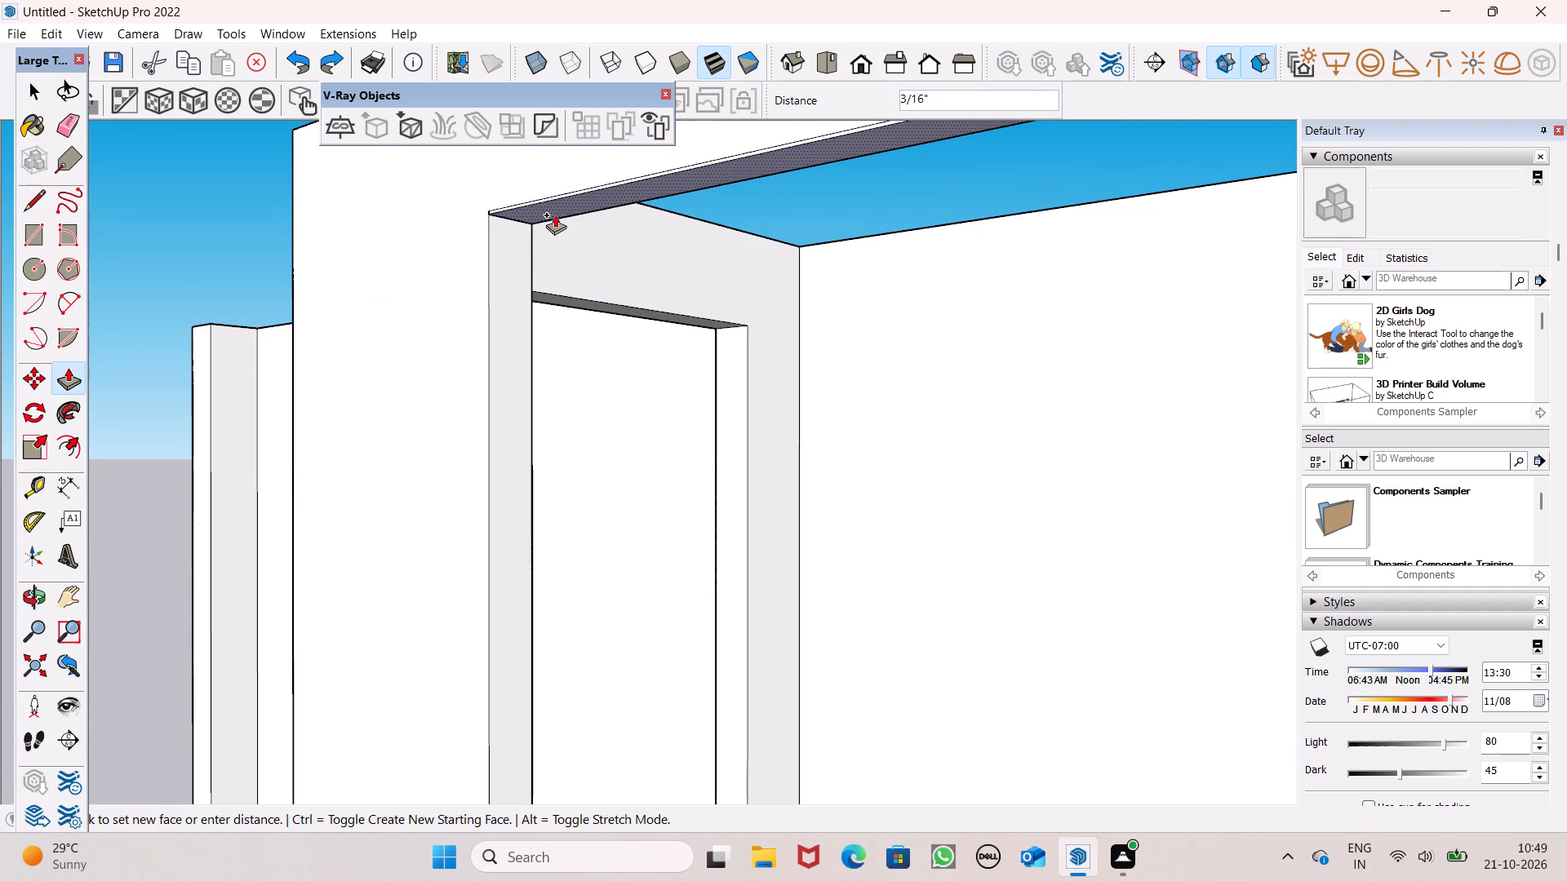
pyautogui.moveTo(555, 215); pyautogui.dragTo(553, 228)
# Push/Pull the front opening's jamb nearest the side opening about 1 3/4" into the opening.
pyautogui.moveTo(522, 259); pyautogui.dragTo(530, 262)
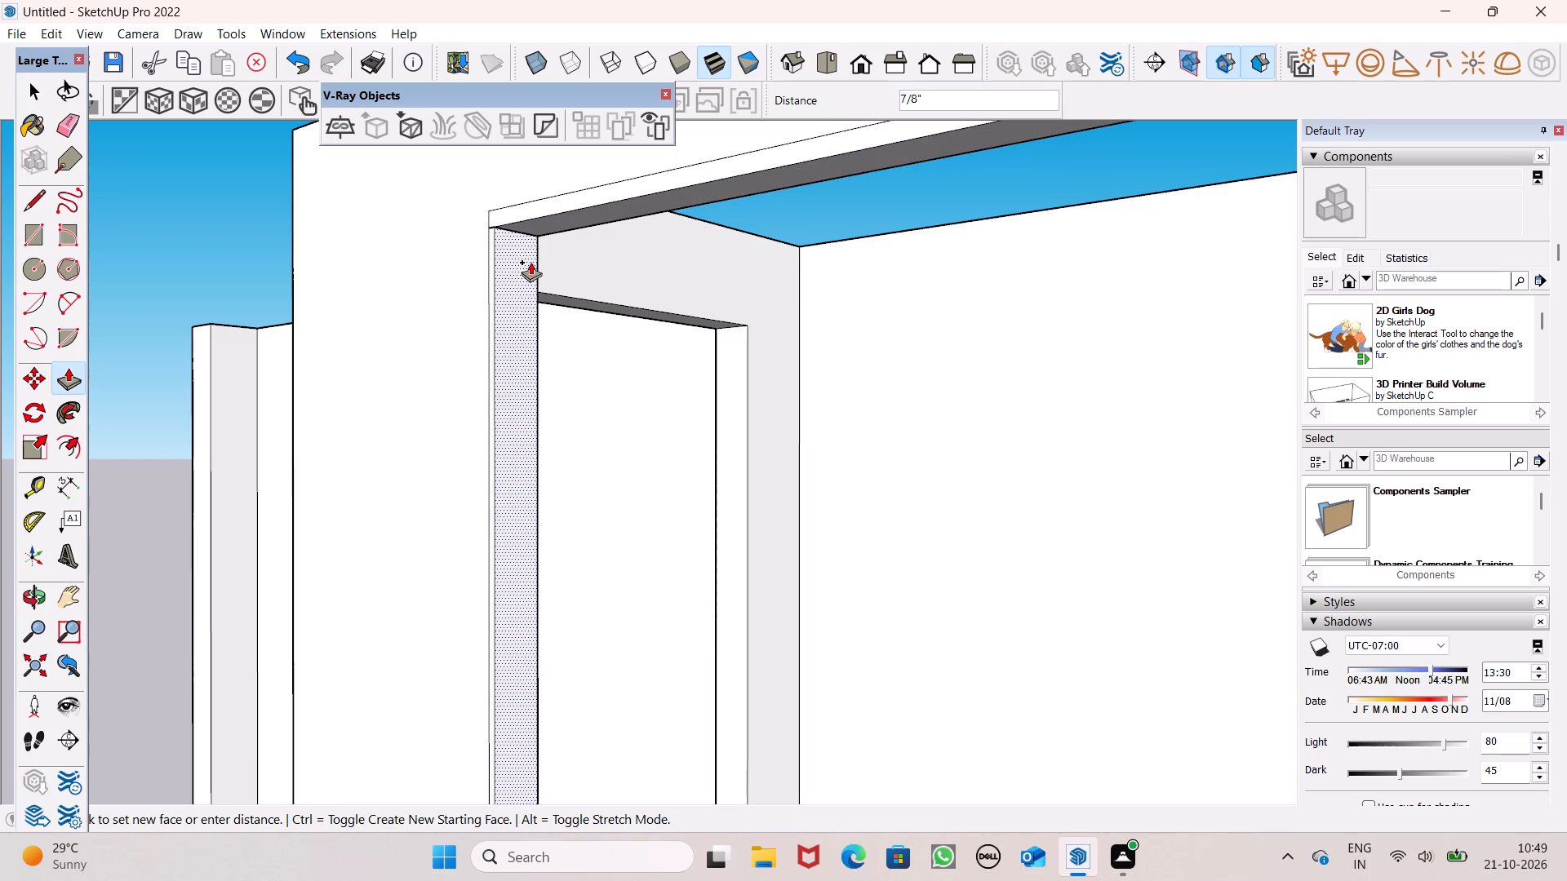
pyautogui.moveTo(530, 262); pyautogui.dragTo(538, 262)
# Push/Pull the front opening's opposite jamb, beside the tall end pier, about 15/16" into the opening.
pyautogui.scroll(-18, 646, 204)
pyautogui.moveTo(678, 217); pyautogui.dragTo(786, 354, button='middle')
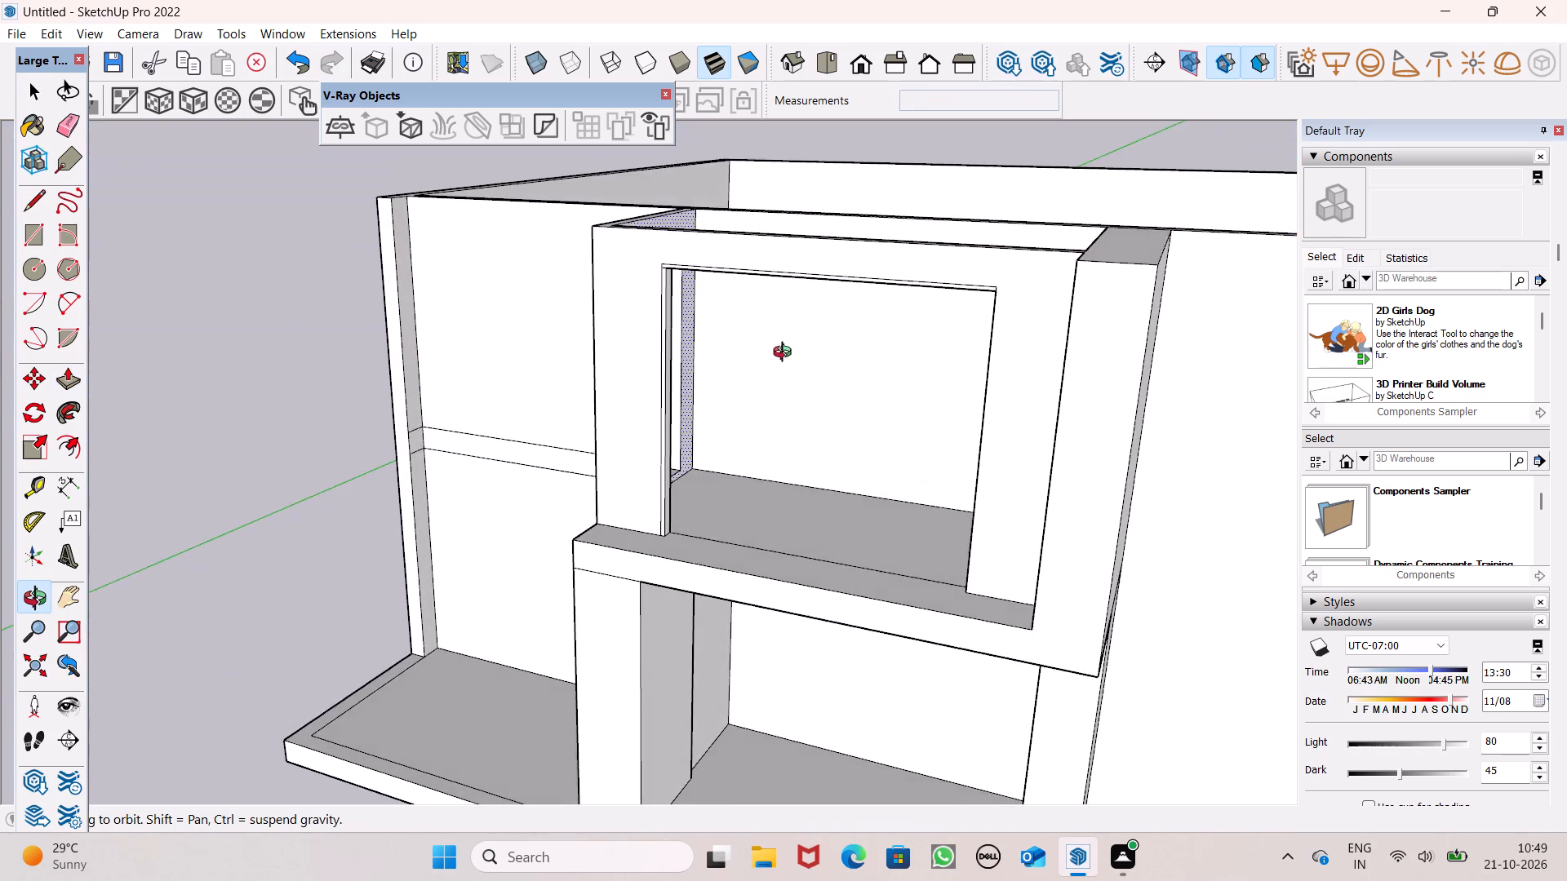
pyautogui.moveTo(786, 354); pyautogui.dragTo(947, 344, button='middle')
pyautogui.scroll(7, 1047, 330)
pyautogui.moveTo(1061, 333); pyautogui.dragTo(1165, 347, button='middle')
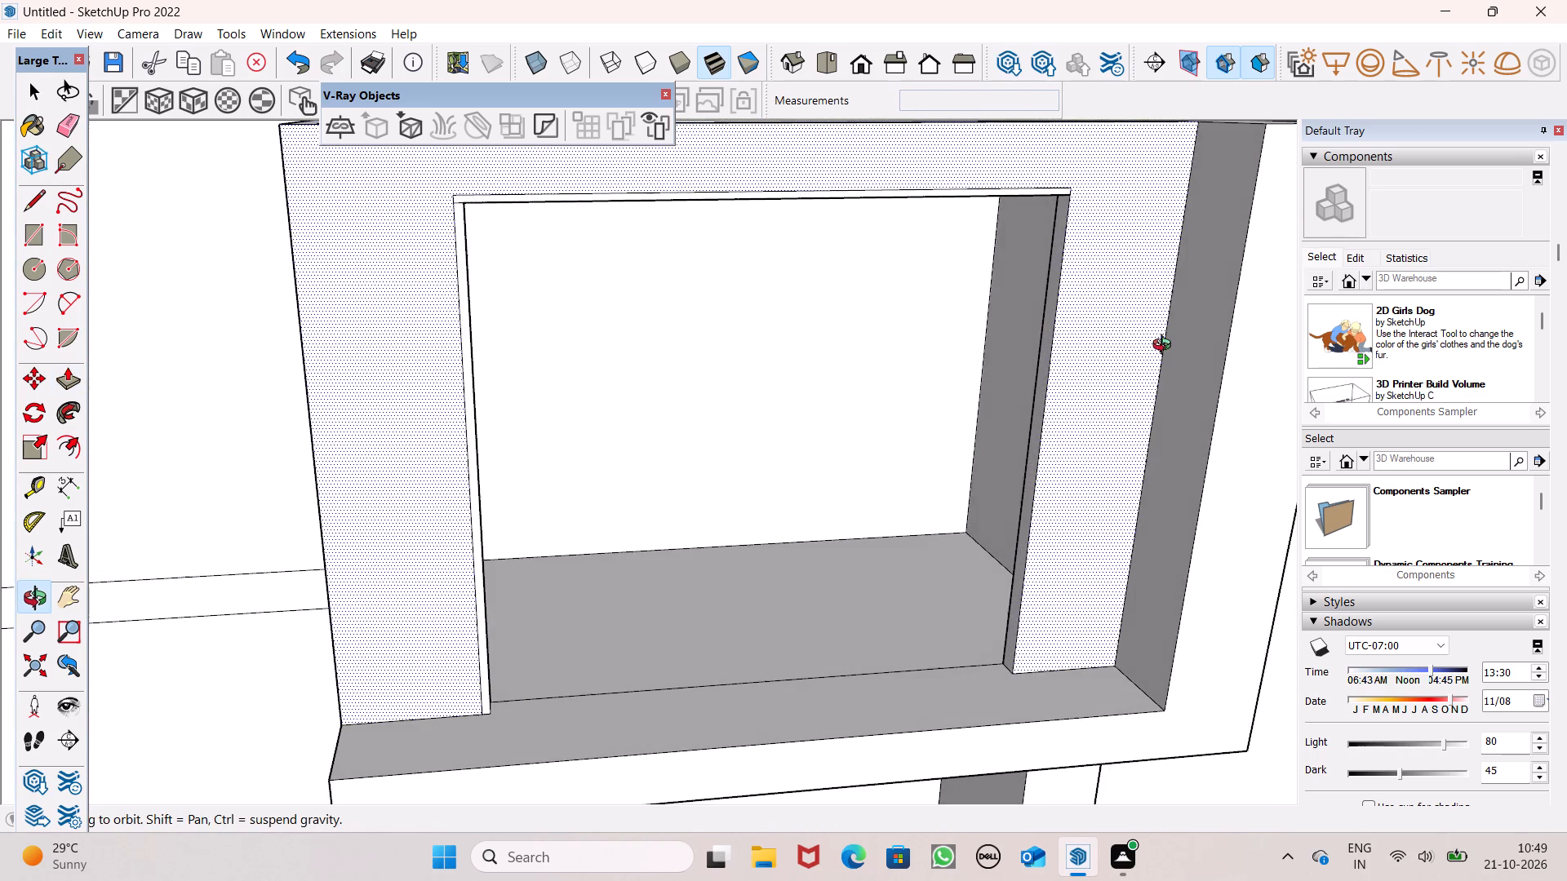
pyautogui.moveTo(1165, 347); pyautogui.dragTo(1167, 347, button='middle')
pyautogui.scroll(6, 1068, 197)
pyautogui.moveTo(1064, 228); pyautogui.dragTo(1071, 236, button='middle')
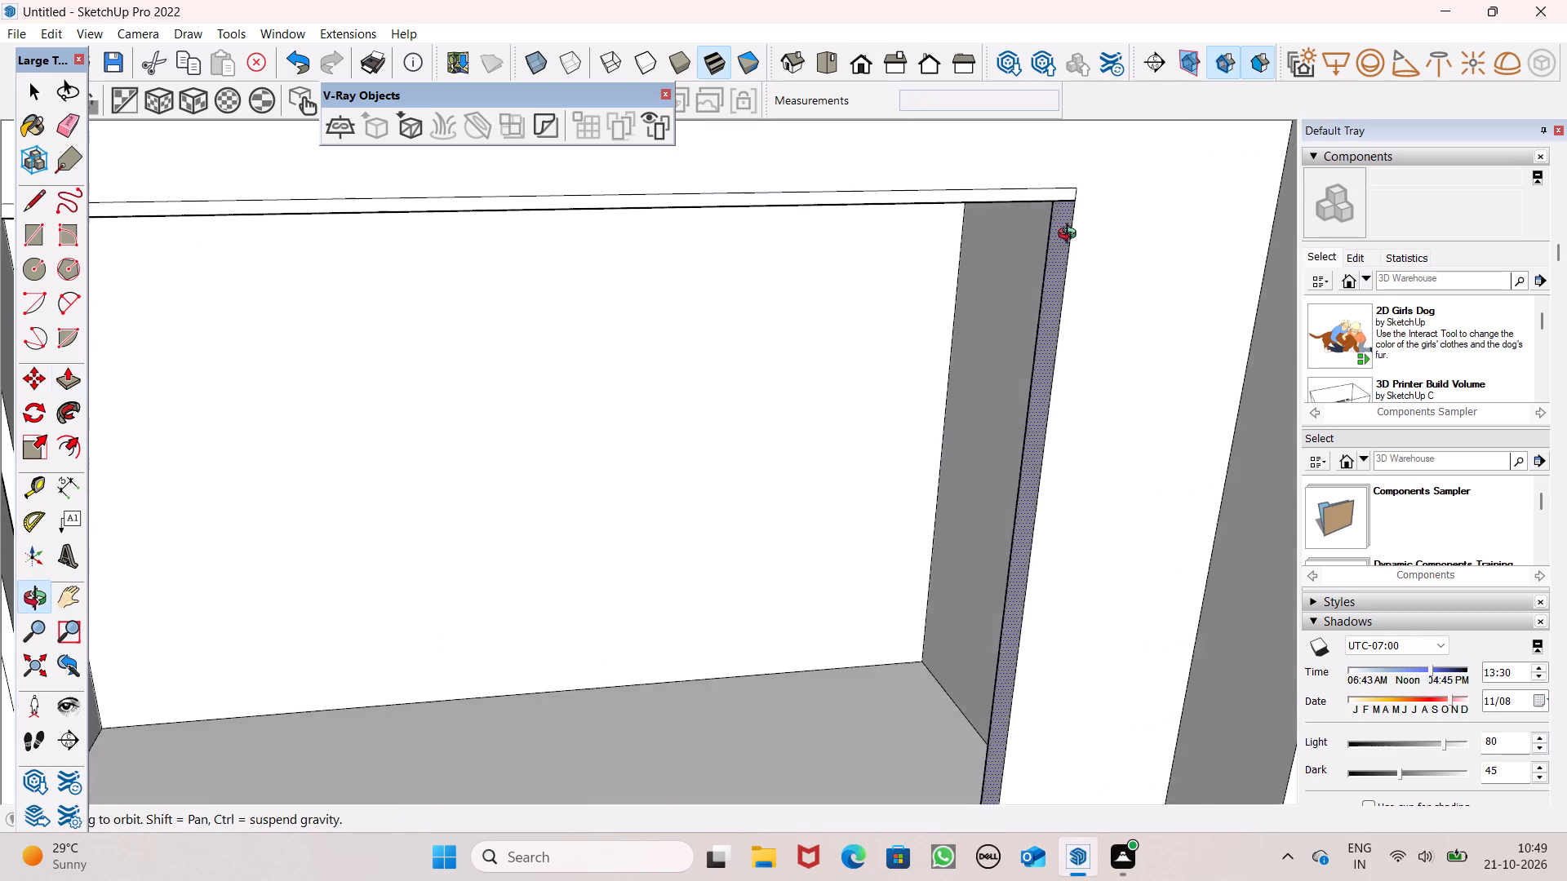
pyautogui.moveTo(1071, 236); pyautogui.dragTo(1121, 229, button='middle')
pyautogui.scroll(7, 1134, 183)
pyautogui.scroll(4, 1050, 192)
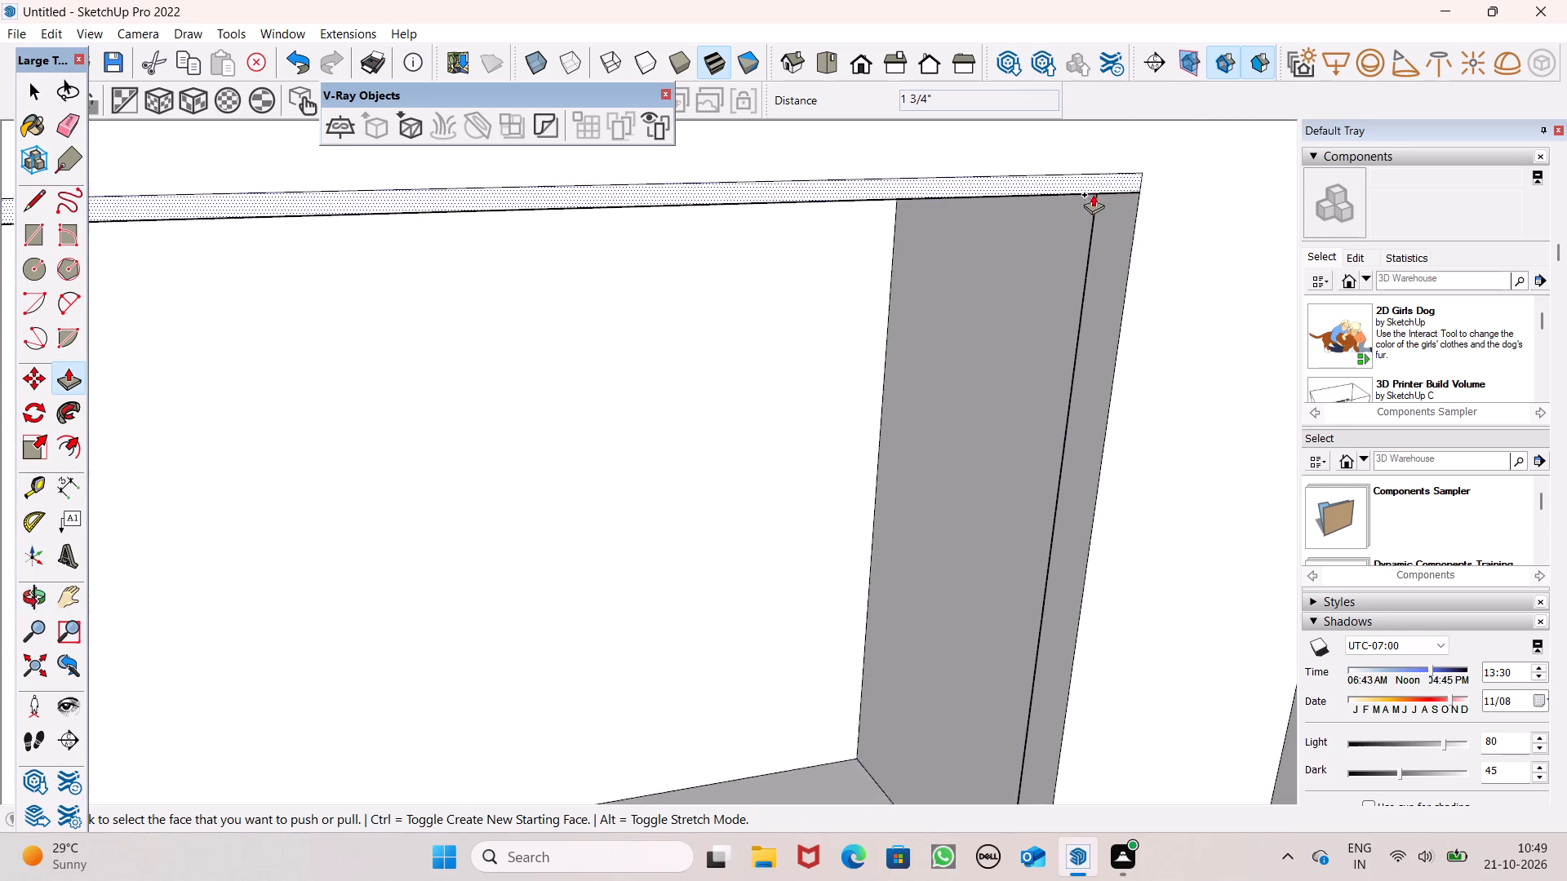
pyautogui.scroll(2, 1093, 194)
pyautogui.moveTo(1116, 242); pyautogui.dragTo(1104, 253)
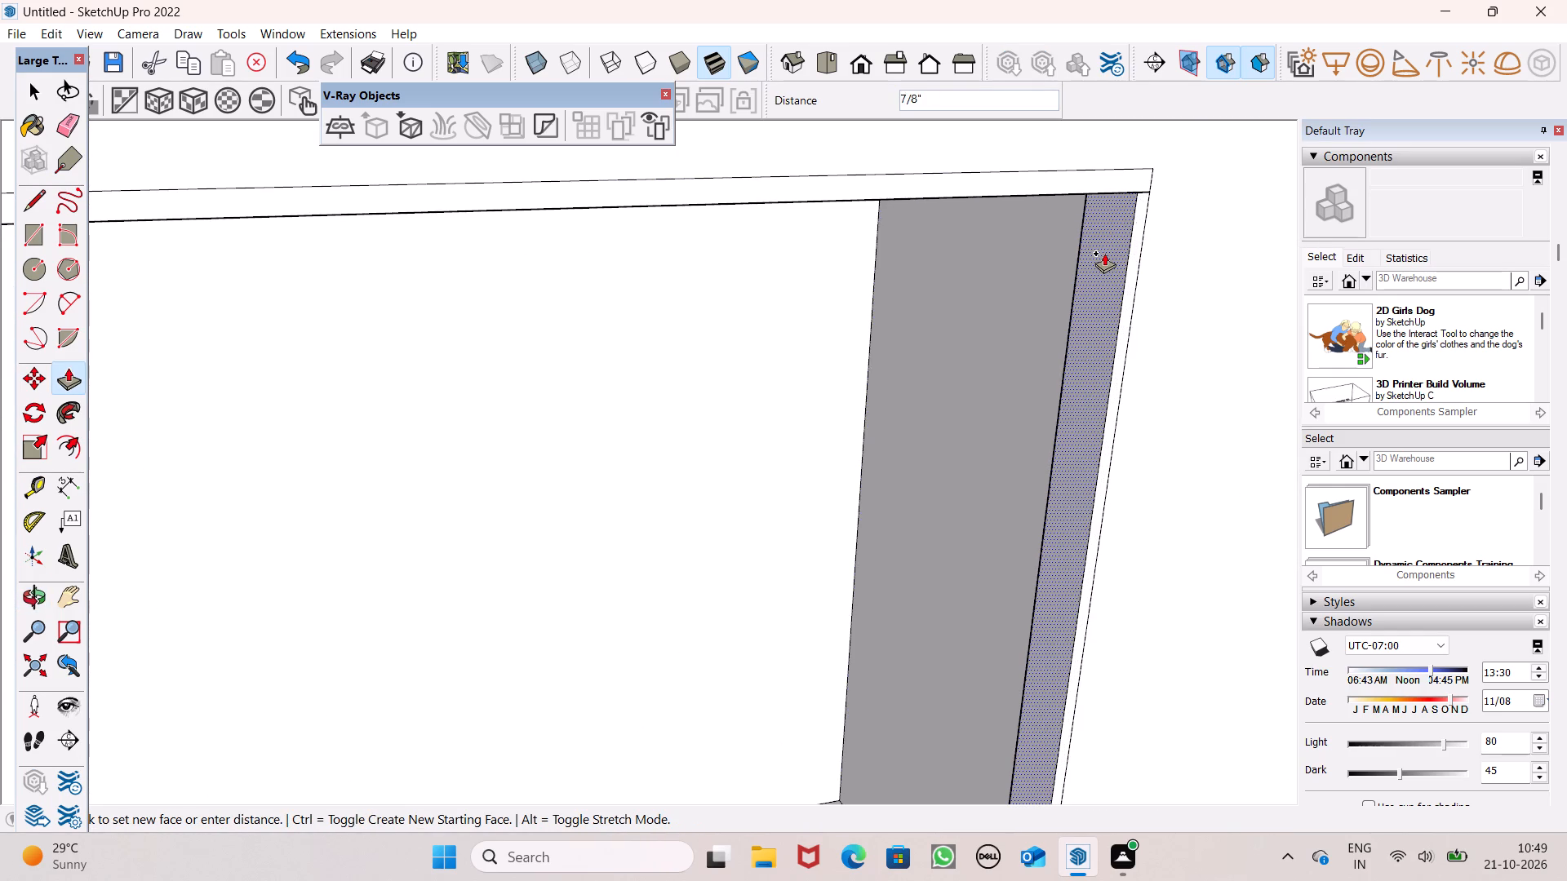
pyautogui.moveTo(1104, 253); pyautogui.dragTo(1103, 253)
# Adjust the front opening's jamb beside the end pier with a further Push/Pull of about 5/16".
pyautogui.scroll(-9, 1090, 207)
pyautogui.scroll(1, 1088, 266)
pyautogui.moveTo(1084, 280); pyautogui.dragTo(1071, 297, button='middle')
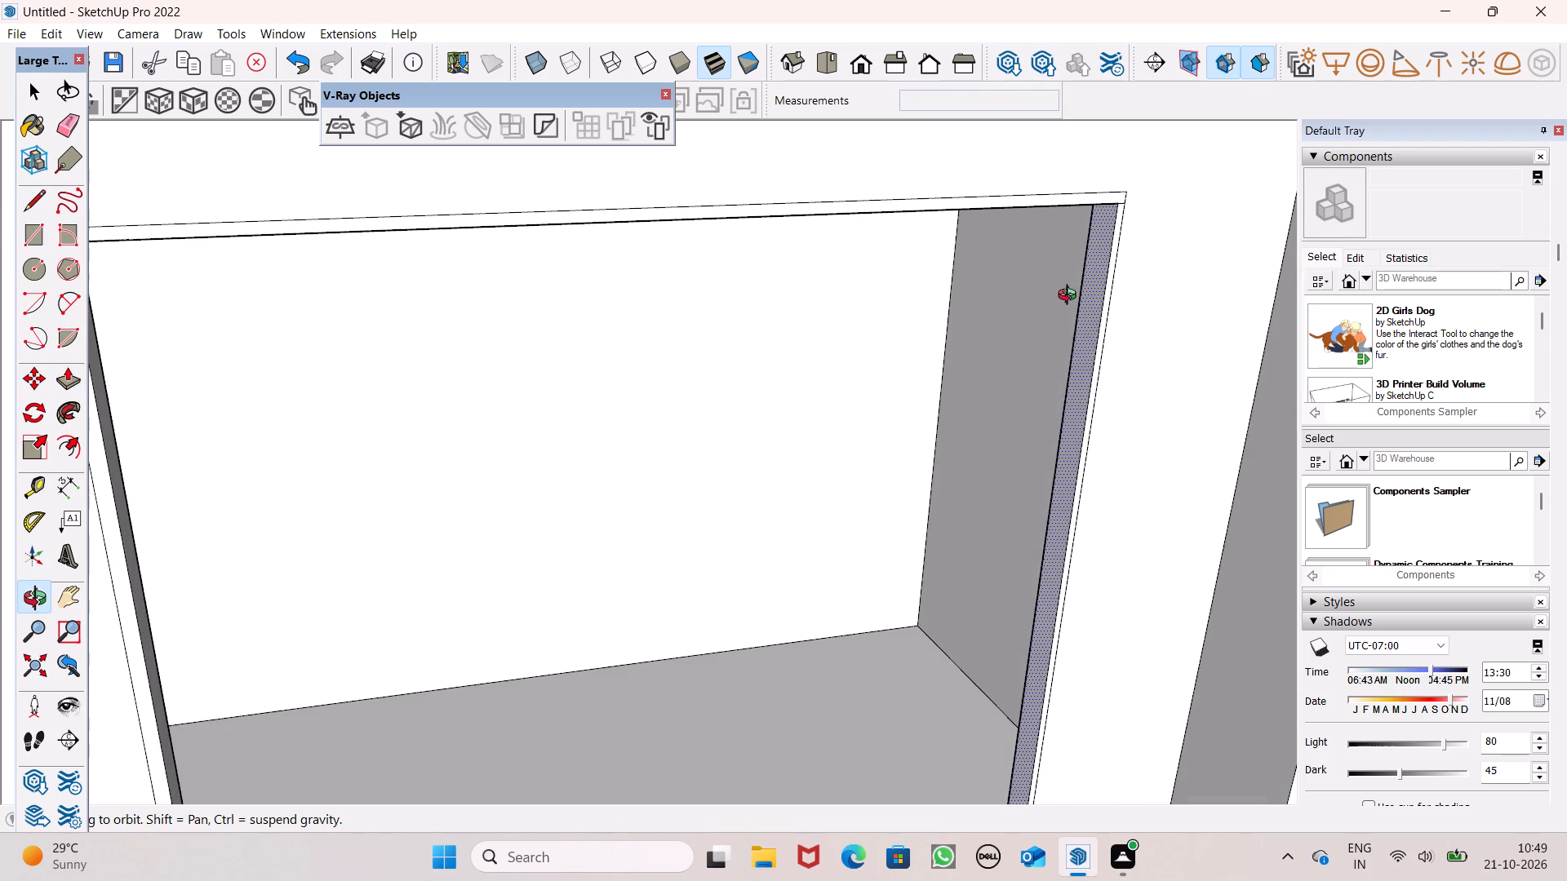
pyautogui.moveTo(1071, 297); pyautogui.dragTo(1063, 295, button='middle')
pyautogui.scroll(-5, 1083, 229)
pyautogui.middleClick(1076, 295)
pyautogui.scroll(6, 1076, 295)
pyautogui.middleClick(1076, 295)
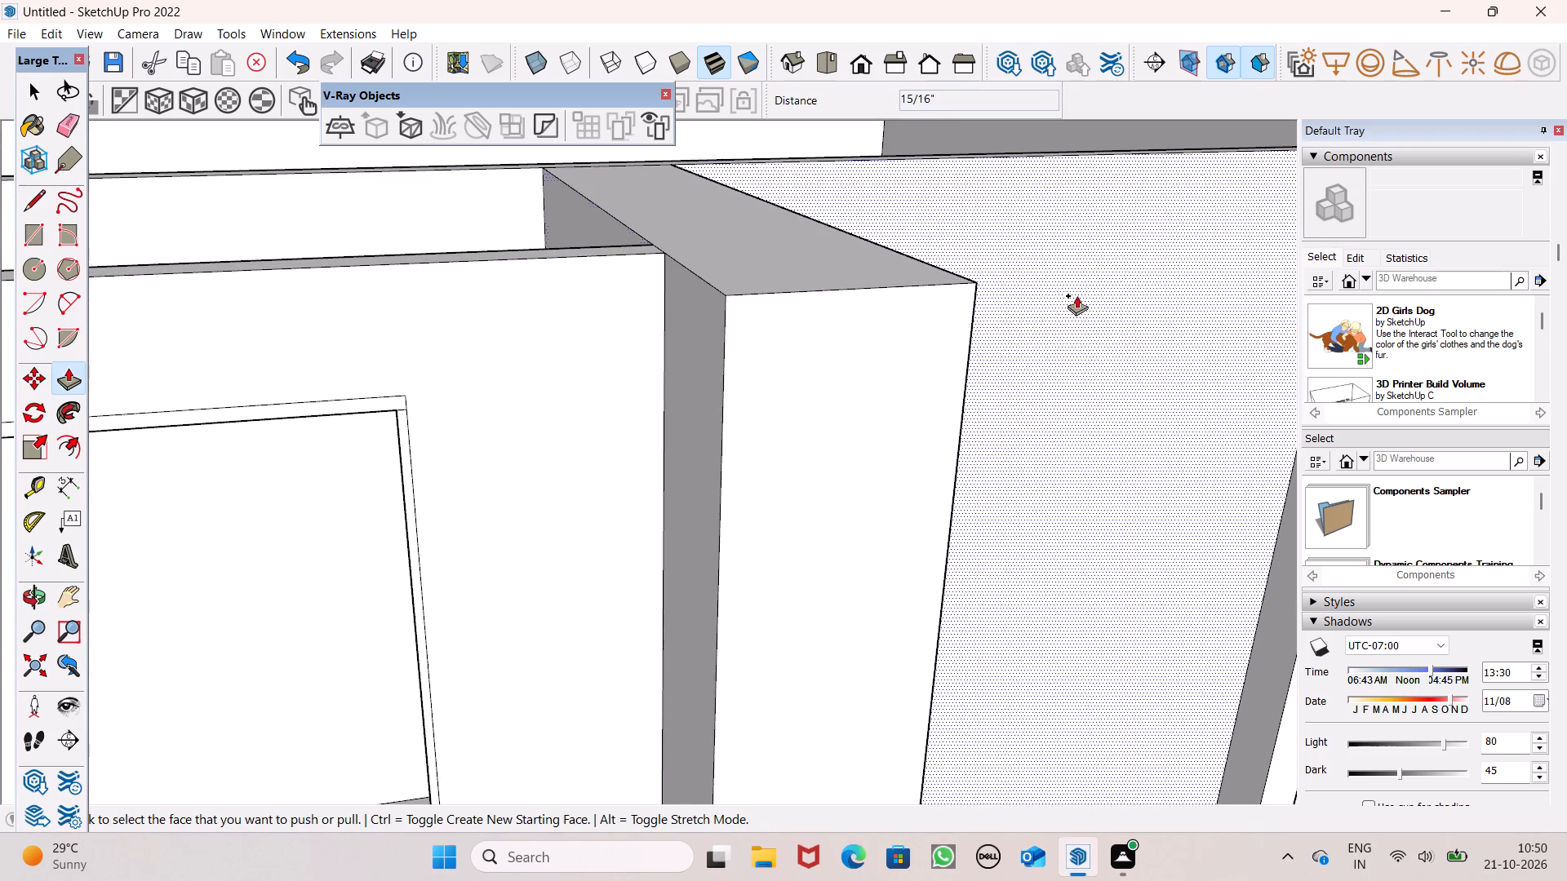
pyautogui.scroll(-6, 1102, 259)
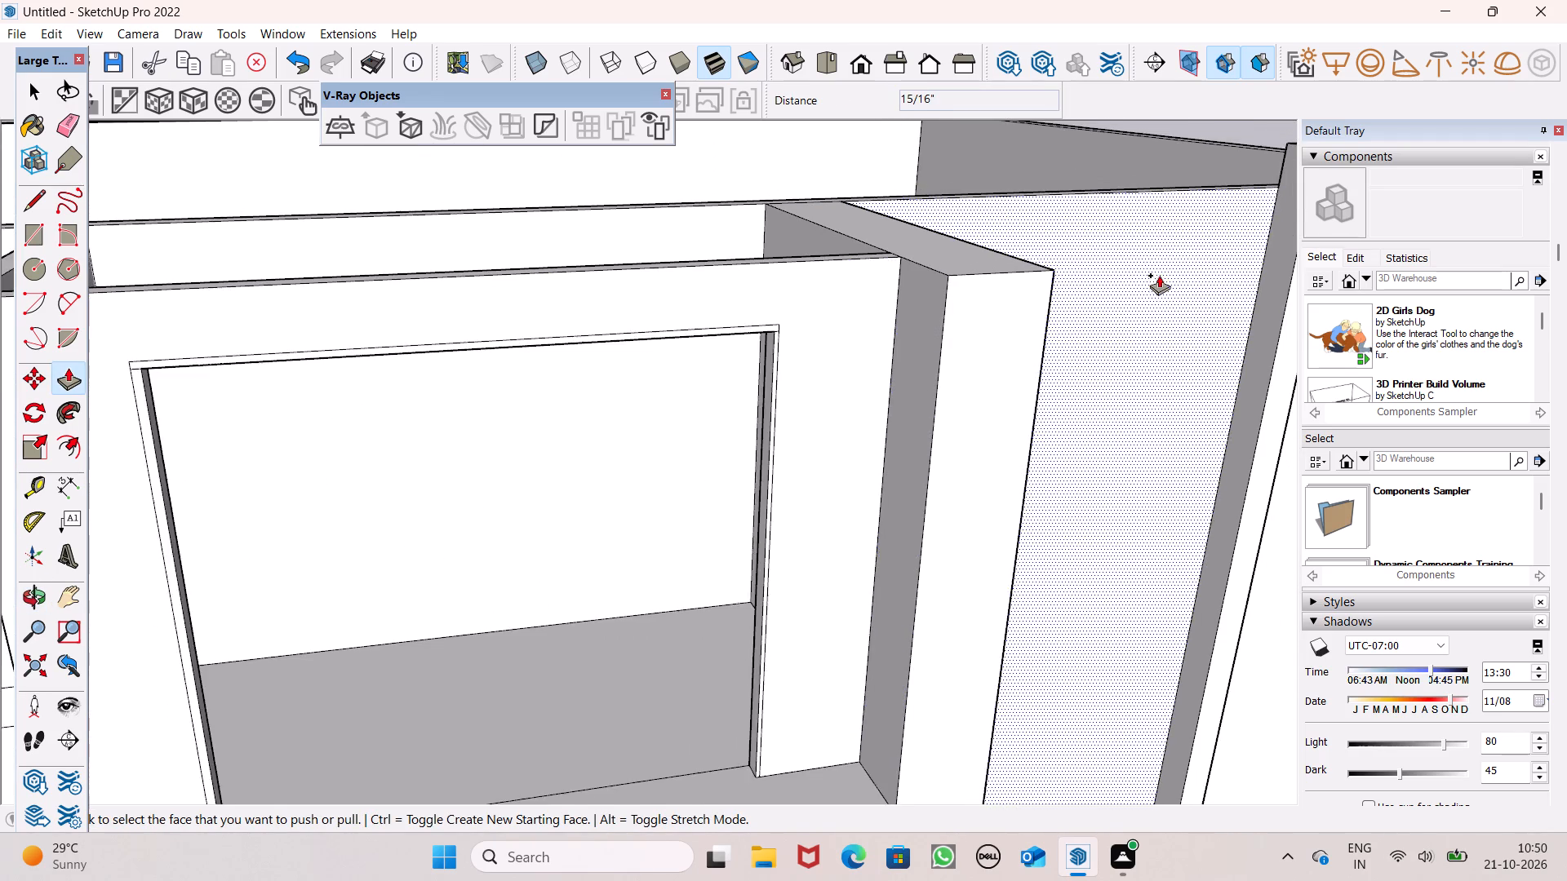
pyautogui.scroll(4, 819, 456)
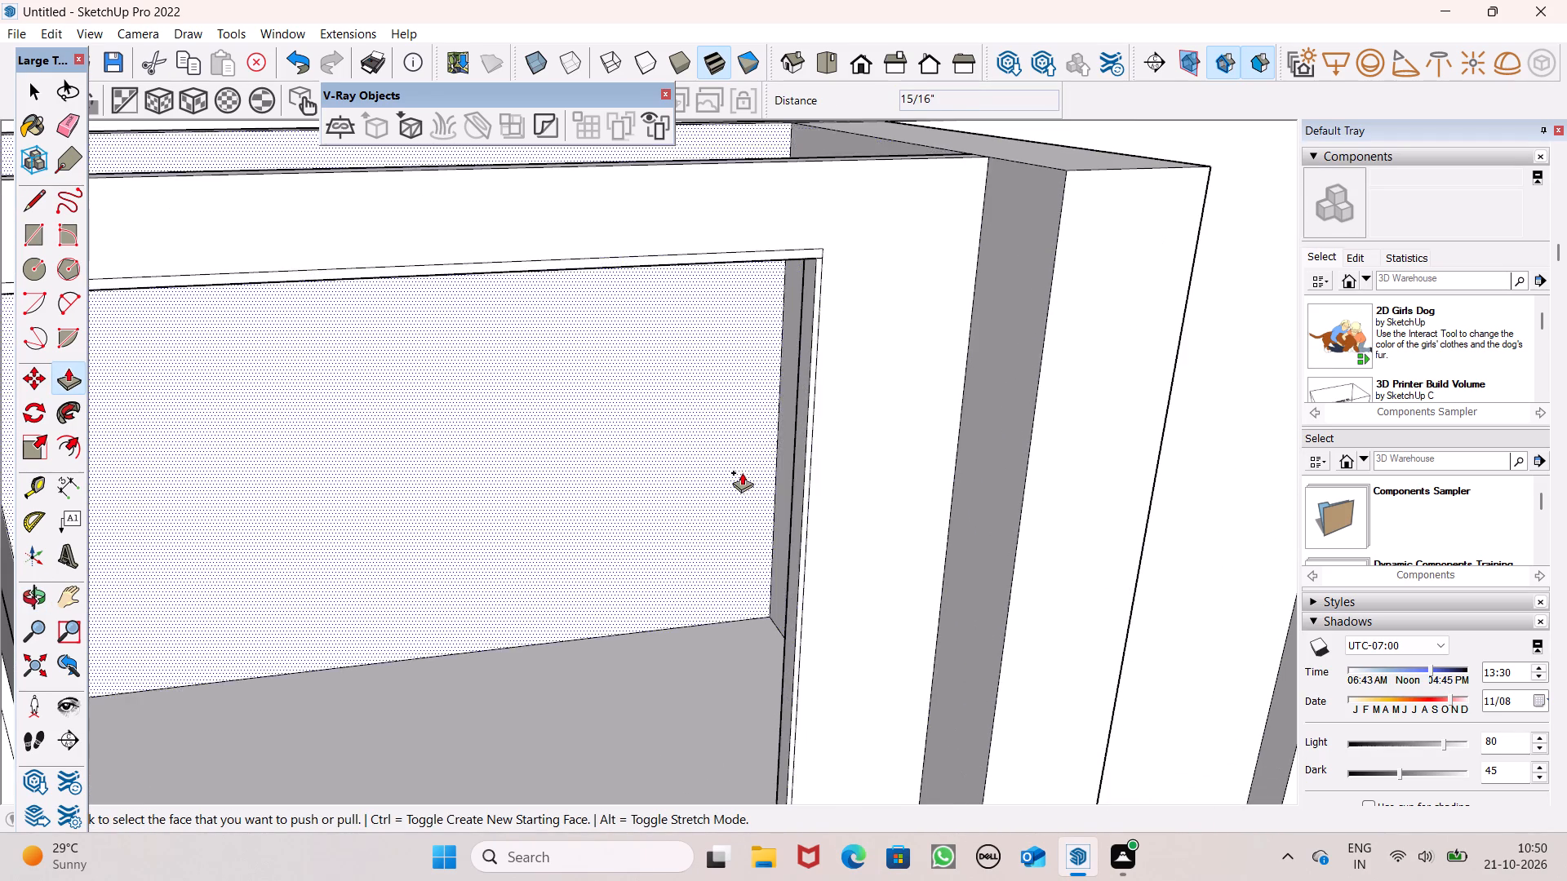
pyautogui.scroll(4, 742, 472)
pyautogui.moveTo(860, 490); pyautogui.dragTo(857, 498)
pyautogui.scroll(-6, 877, 461)
pyautogui.scroll(-4, 939, 434)
pyautogui.scroll(-4, 1134, 391)
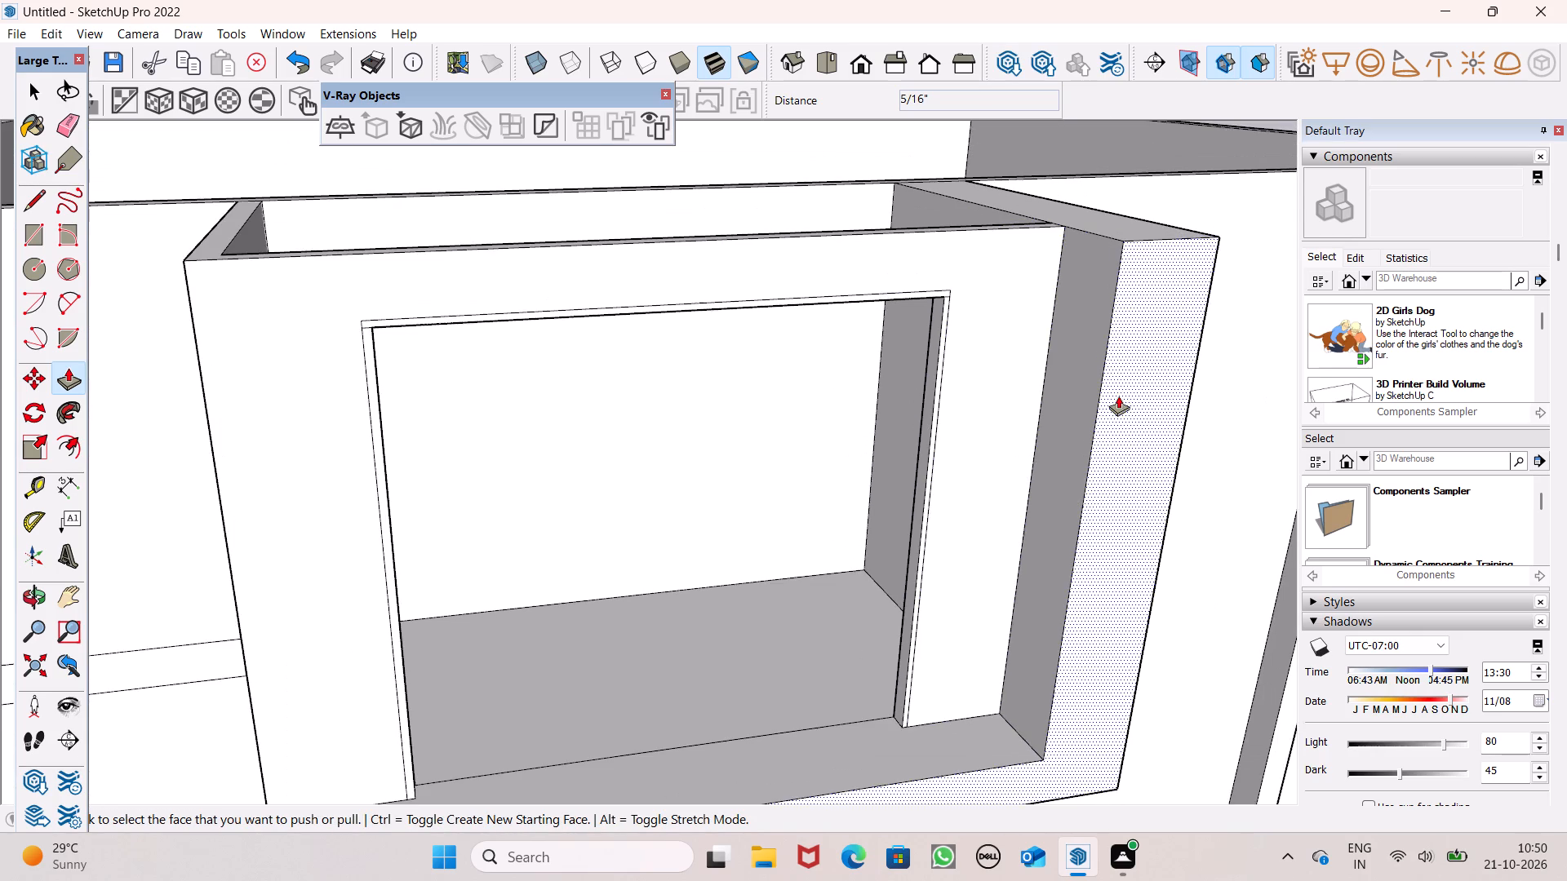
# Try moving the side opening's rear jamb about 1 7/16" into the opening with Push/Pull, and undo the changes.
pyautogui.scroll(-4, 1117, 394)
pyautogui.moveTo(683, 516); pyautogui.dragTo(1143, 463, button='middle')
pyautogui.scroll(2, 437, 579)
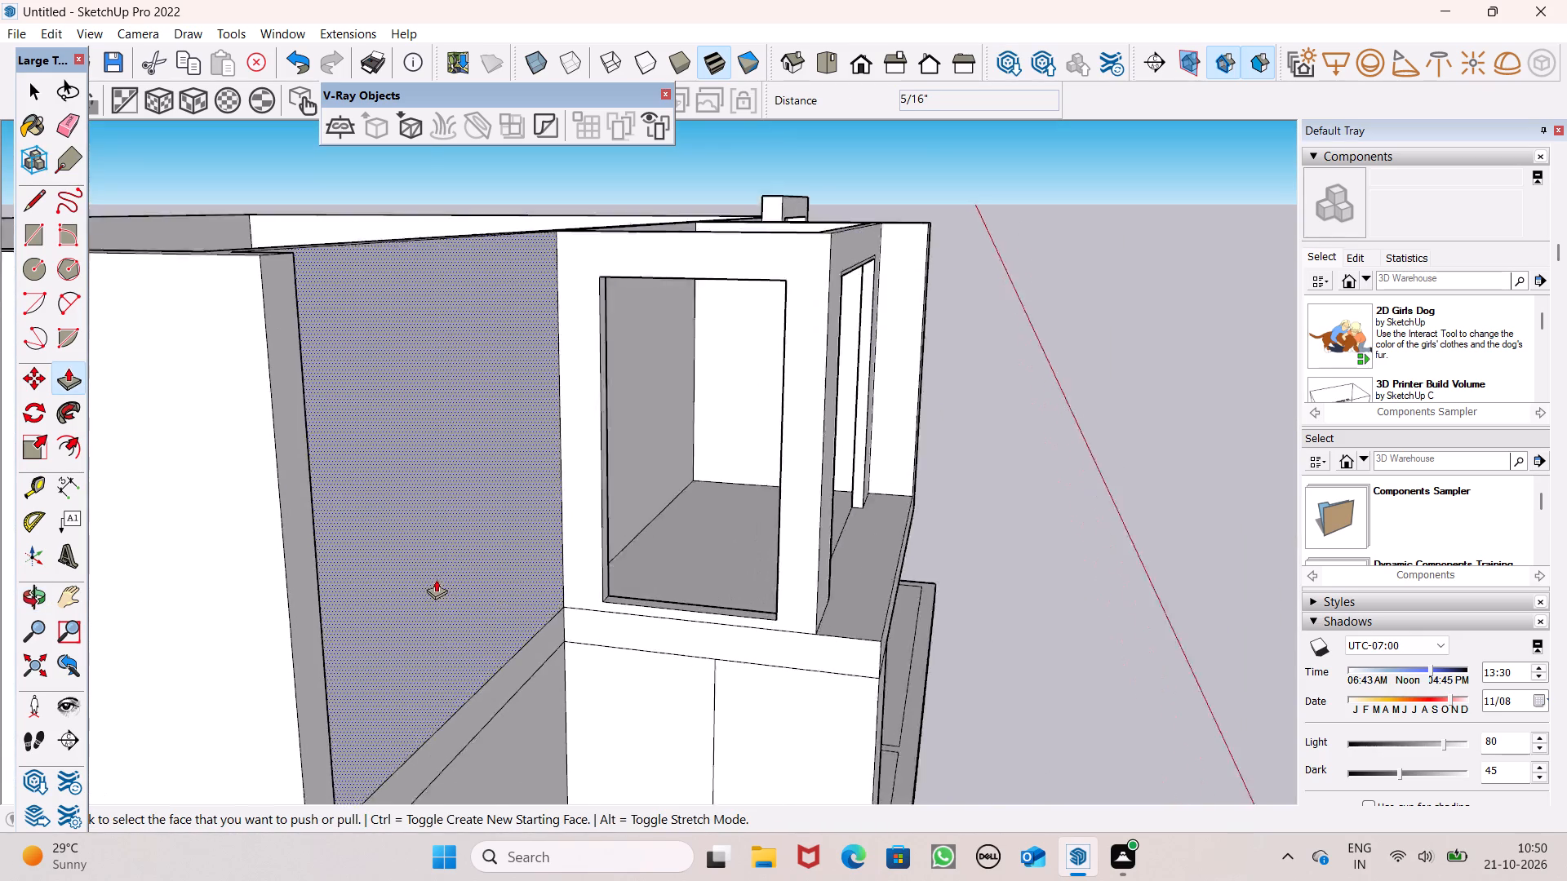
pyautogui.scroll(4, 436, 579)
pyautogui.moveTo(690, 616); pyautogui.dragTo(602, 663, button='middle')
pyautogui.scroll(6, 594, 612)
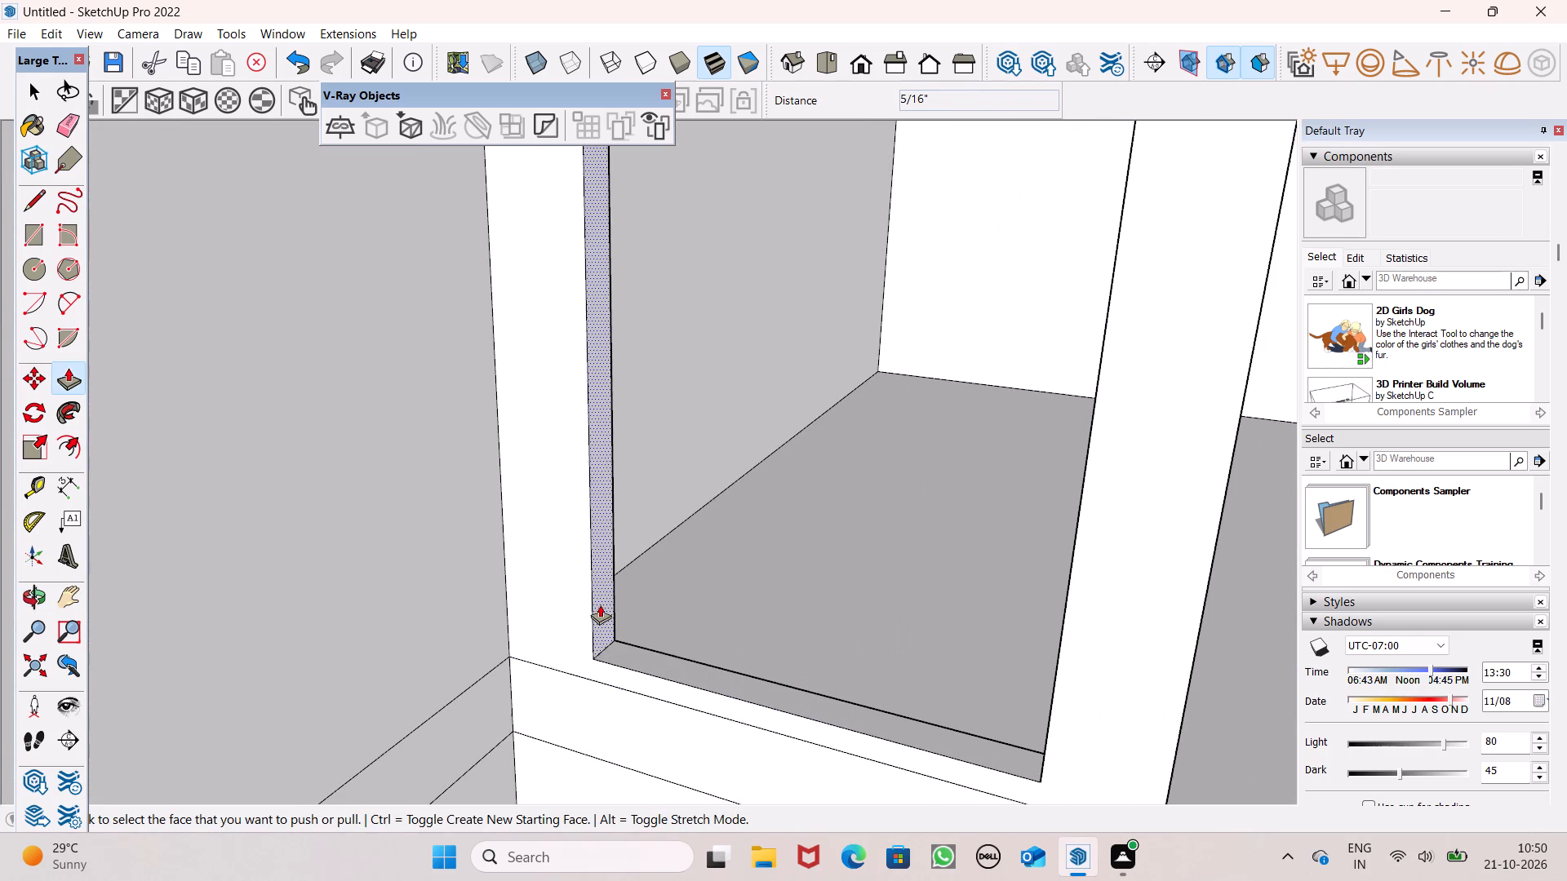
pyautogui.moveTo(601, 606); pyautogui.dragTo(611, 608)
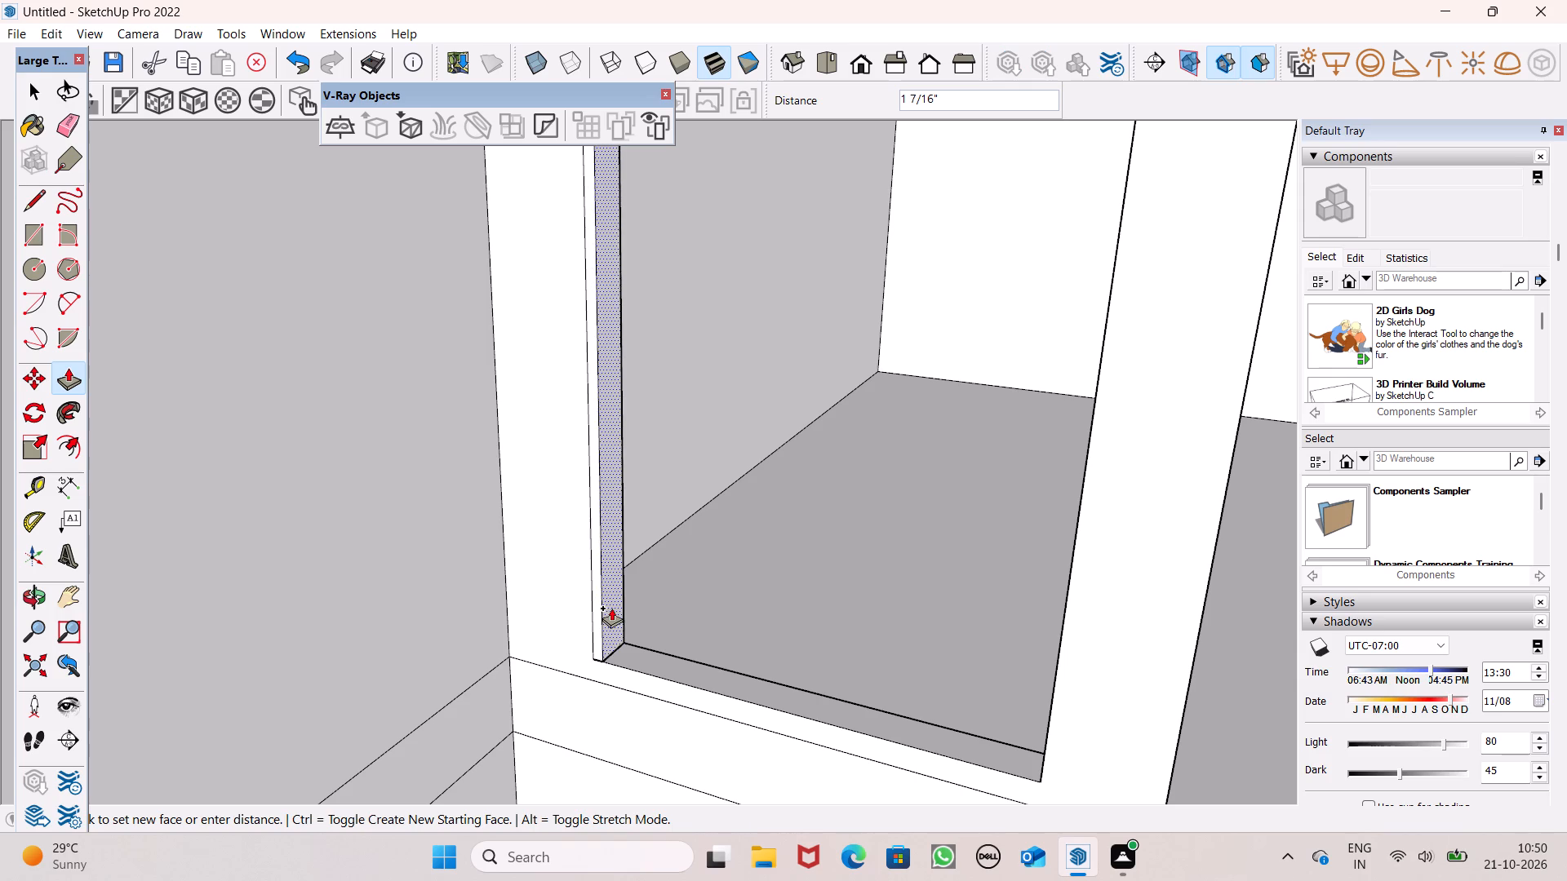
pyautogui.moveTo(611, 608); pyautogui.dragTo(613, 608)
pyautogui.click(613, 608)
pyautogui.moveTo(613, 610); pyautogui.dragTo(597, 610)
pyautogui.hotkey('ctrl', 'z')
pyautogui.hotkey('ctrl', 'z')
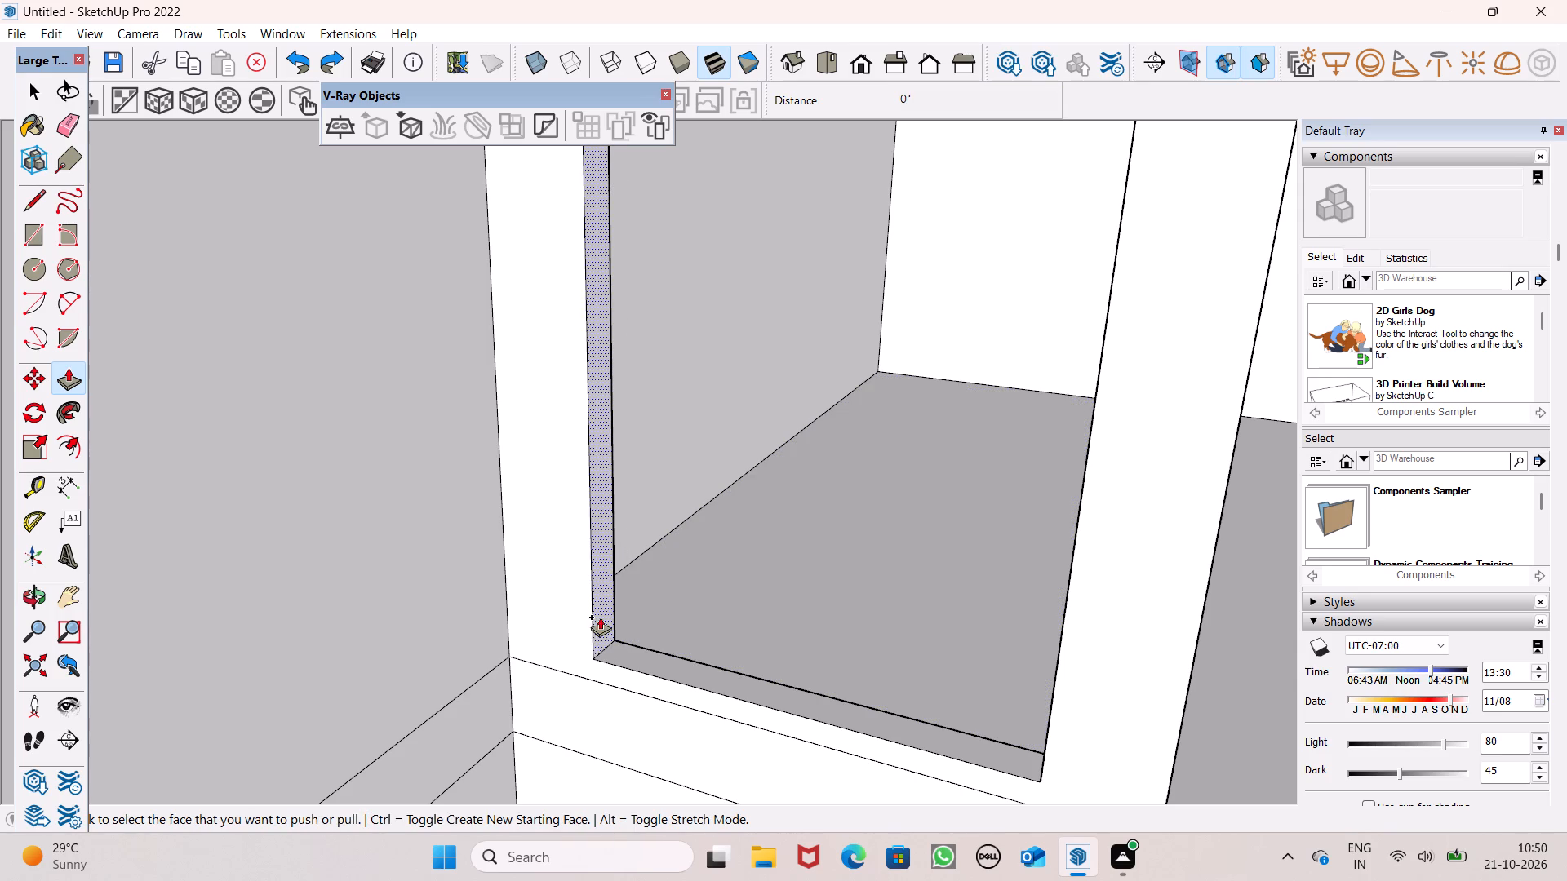
# Push/Pull the side opening's rear jamb slightly into the opening to narrow it.
pyautogui.moveTo(604, 617); pyautogui.dragTo(615, 622)
# Push/Pull the side opening's sill upward about 1 9/16".
pyautogui.moveTo(661, 667); pyautogui.dragTo(660, 658)
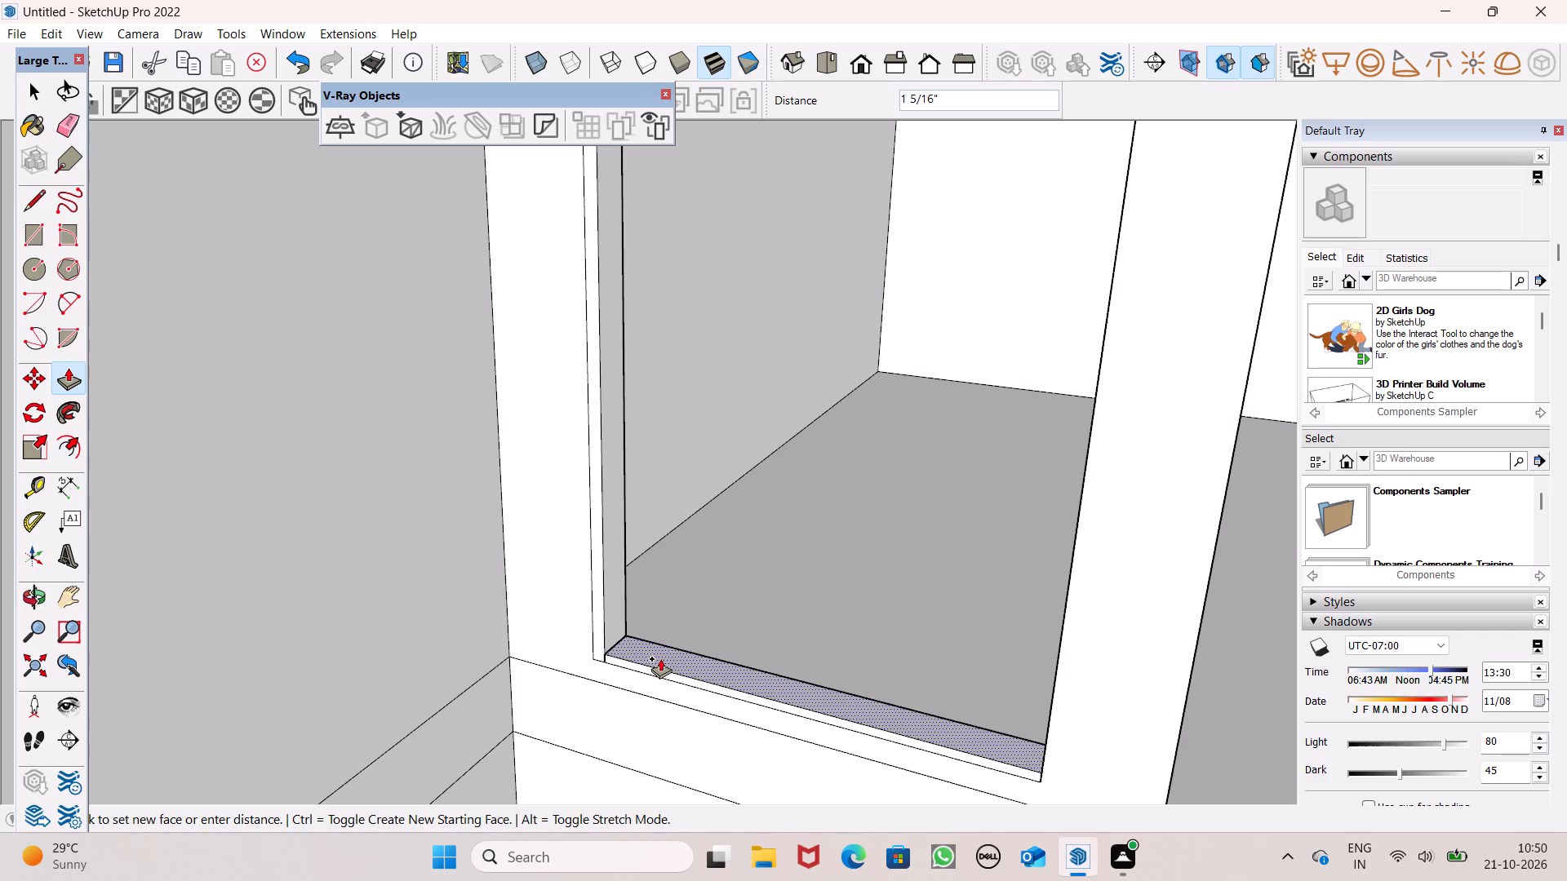
pyautogui.moveTo(660, 658); pyautogui.dragTo(652, 657)
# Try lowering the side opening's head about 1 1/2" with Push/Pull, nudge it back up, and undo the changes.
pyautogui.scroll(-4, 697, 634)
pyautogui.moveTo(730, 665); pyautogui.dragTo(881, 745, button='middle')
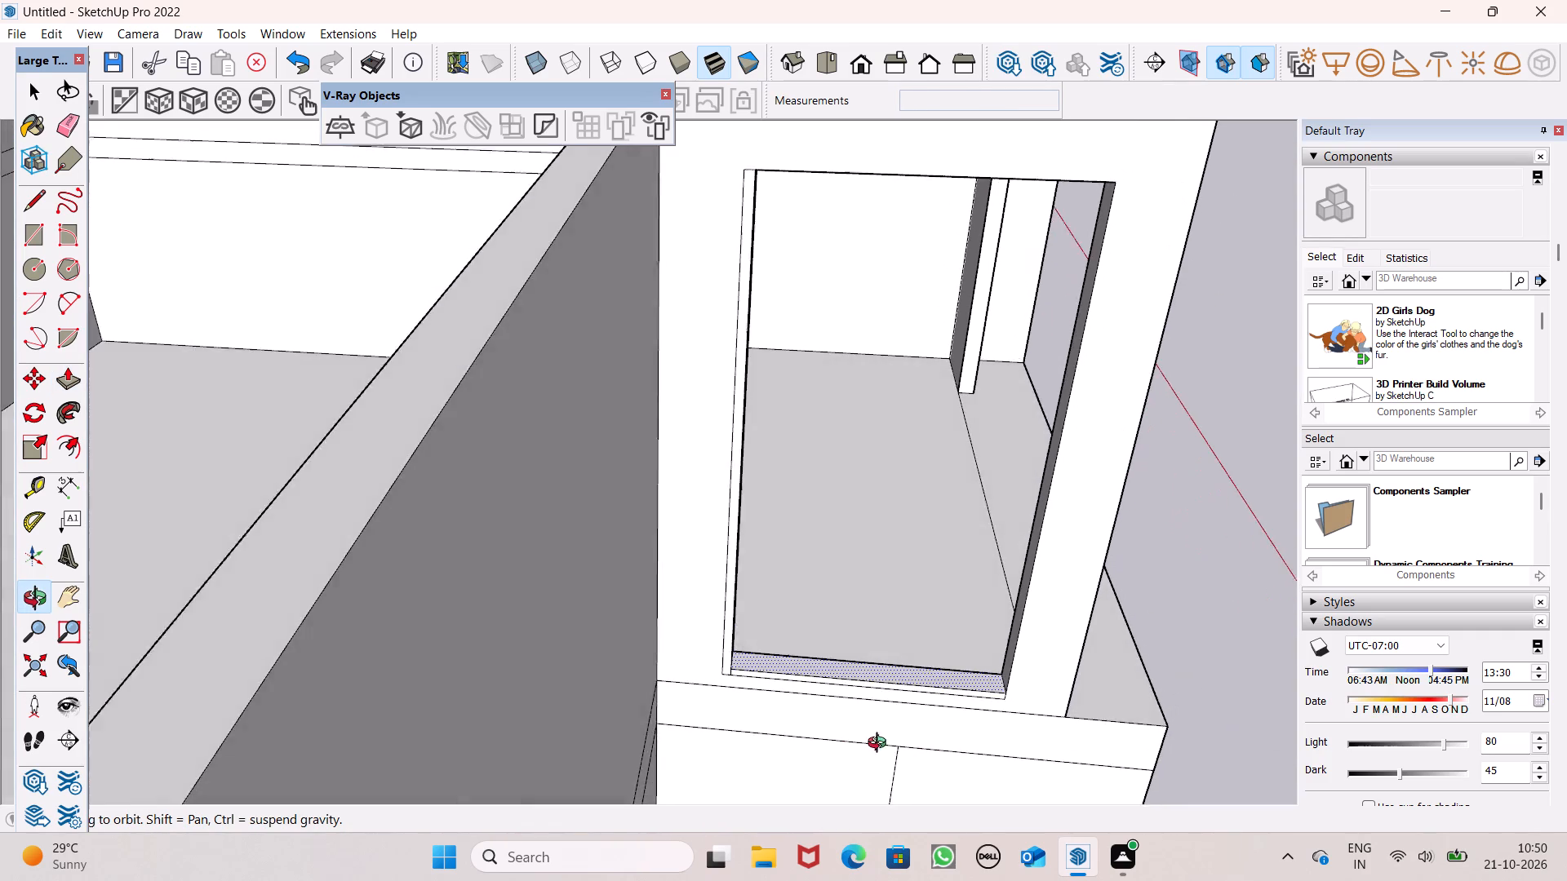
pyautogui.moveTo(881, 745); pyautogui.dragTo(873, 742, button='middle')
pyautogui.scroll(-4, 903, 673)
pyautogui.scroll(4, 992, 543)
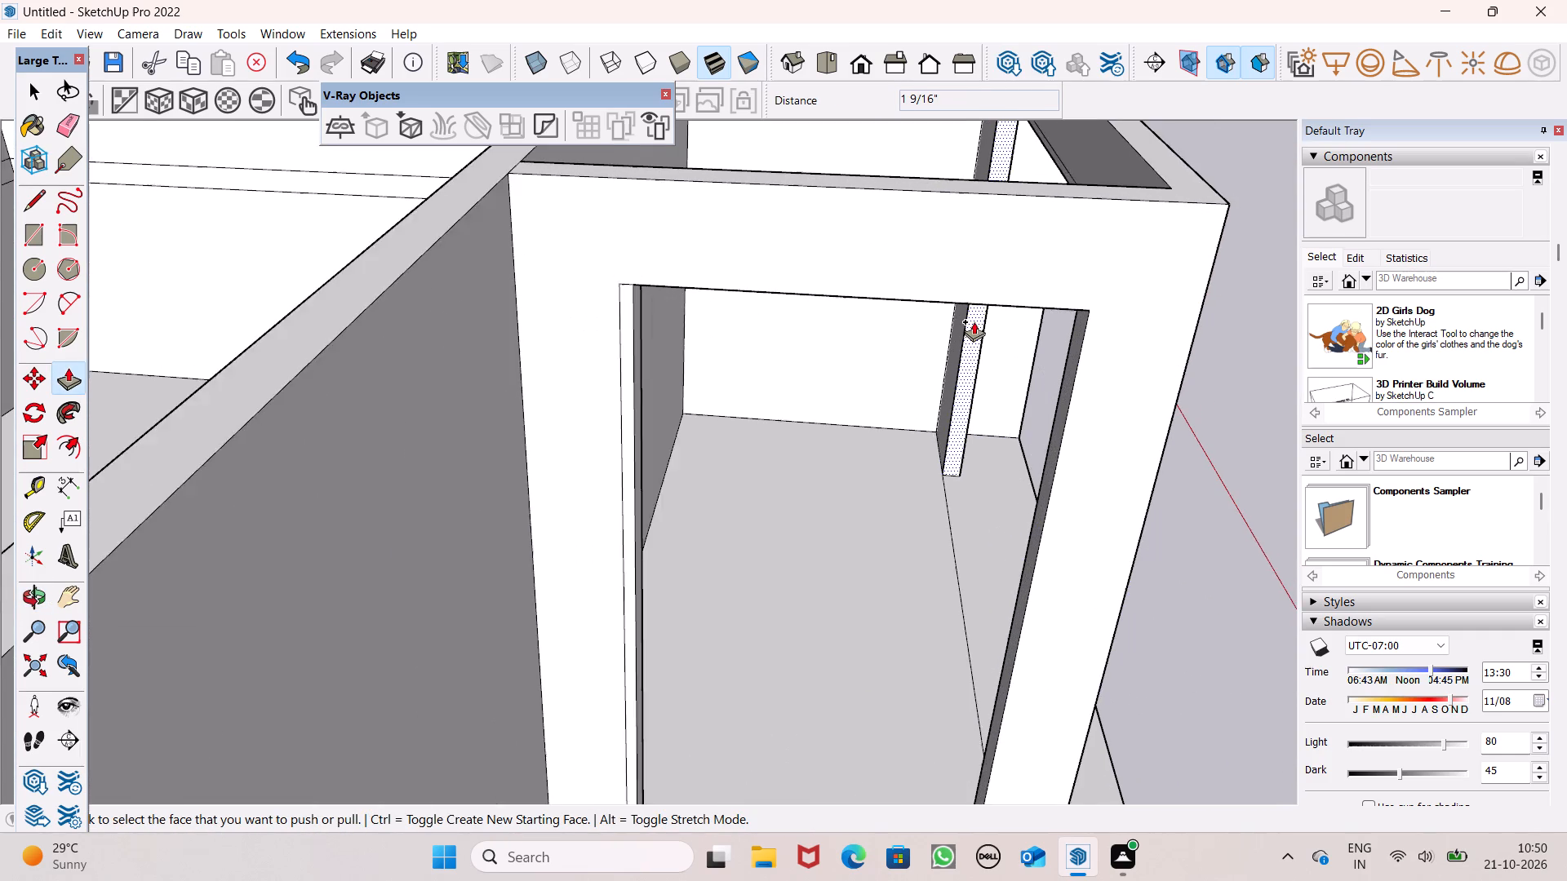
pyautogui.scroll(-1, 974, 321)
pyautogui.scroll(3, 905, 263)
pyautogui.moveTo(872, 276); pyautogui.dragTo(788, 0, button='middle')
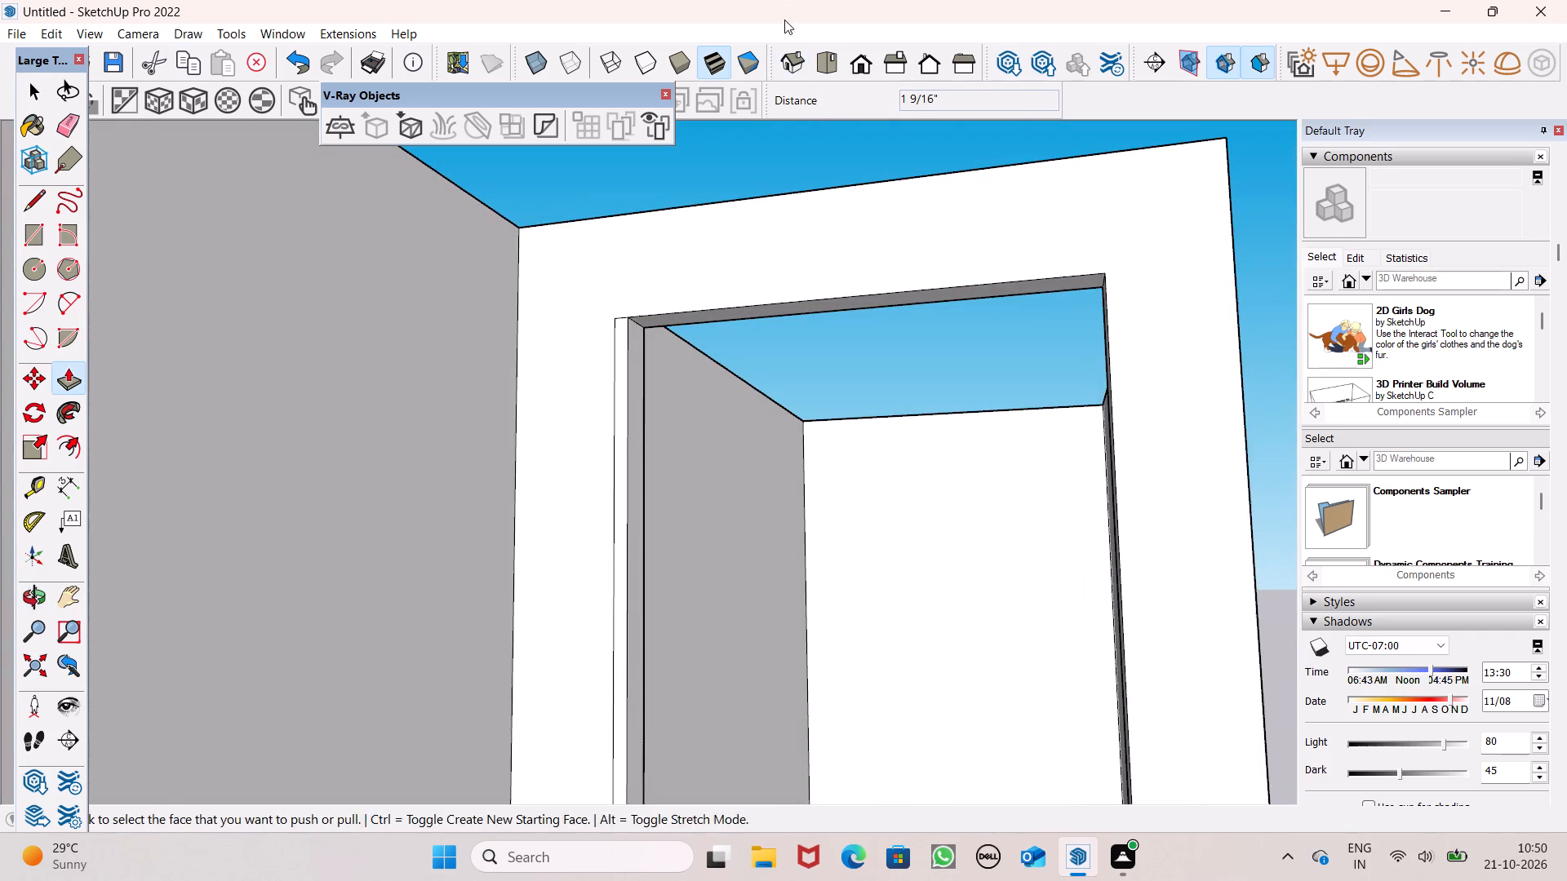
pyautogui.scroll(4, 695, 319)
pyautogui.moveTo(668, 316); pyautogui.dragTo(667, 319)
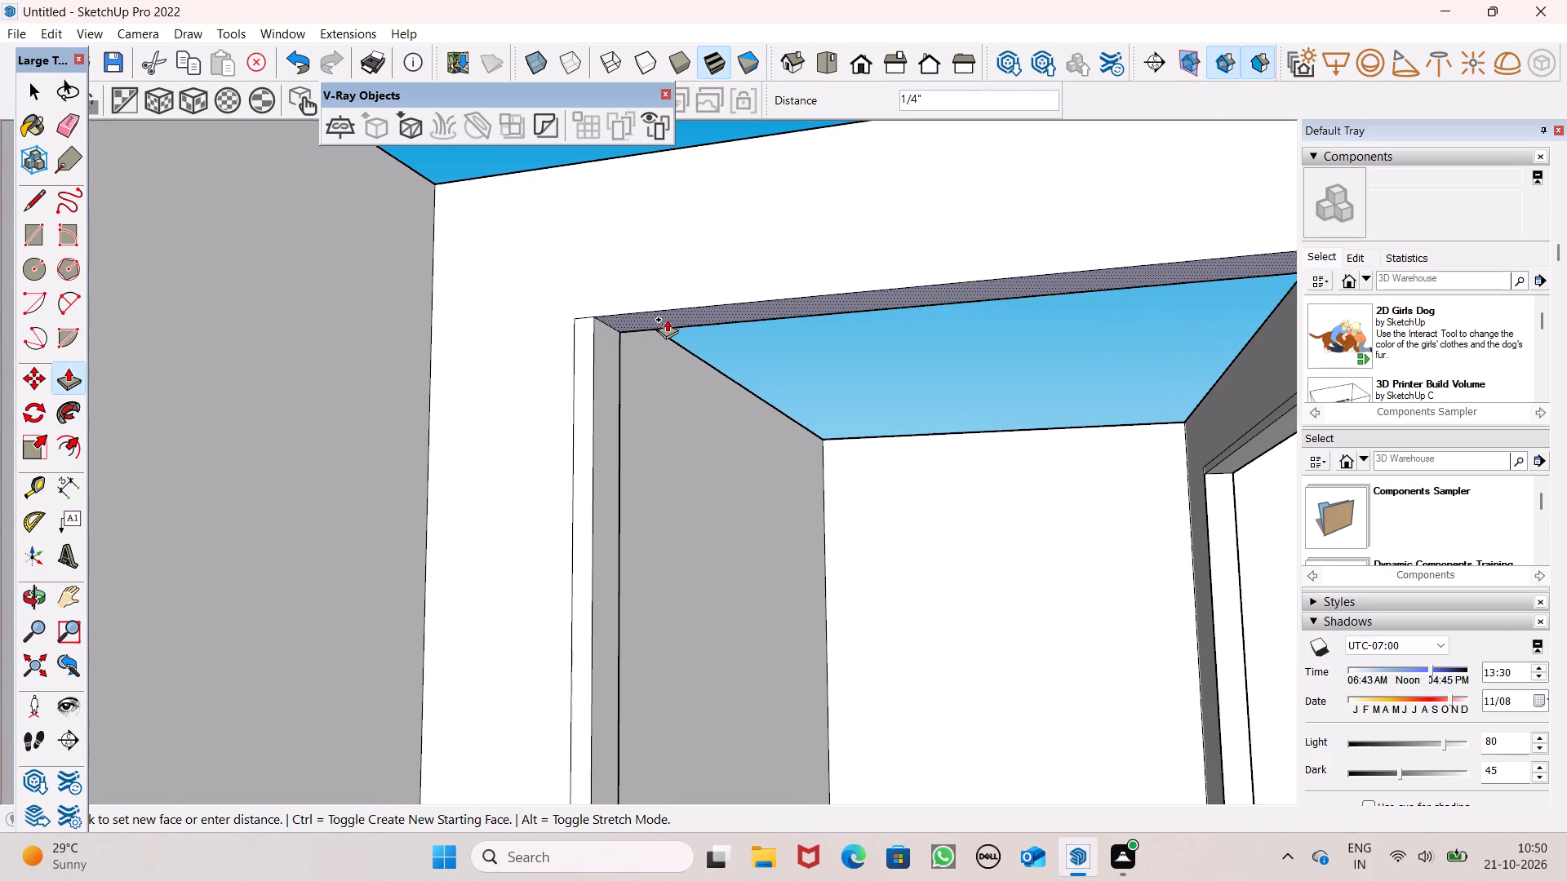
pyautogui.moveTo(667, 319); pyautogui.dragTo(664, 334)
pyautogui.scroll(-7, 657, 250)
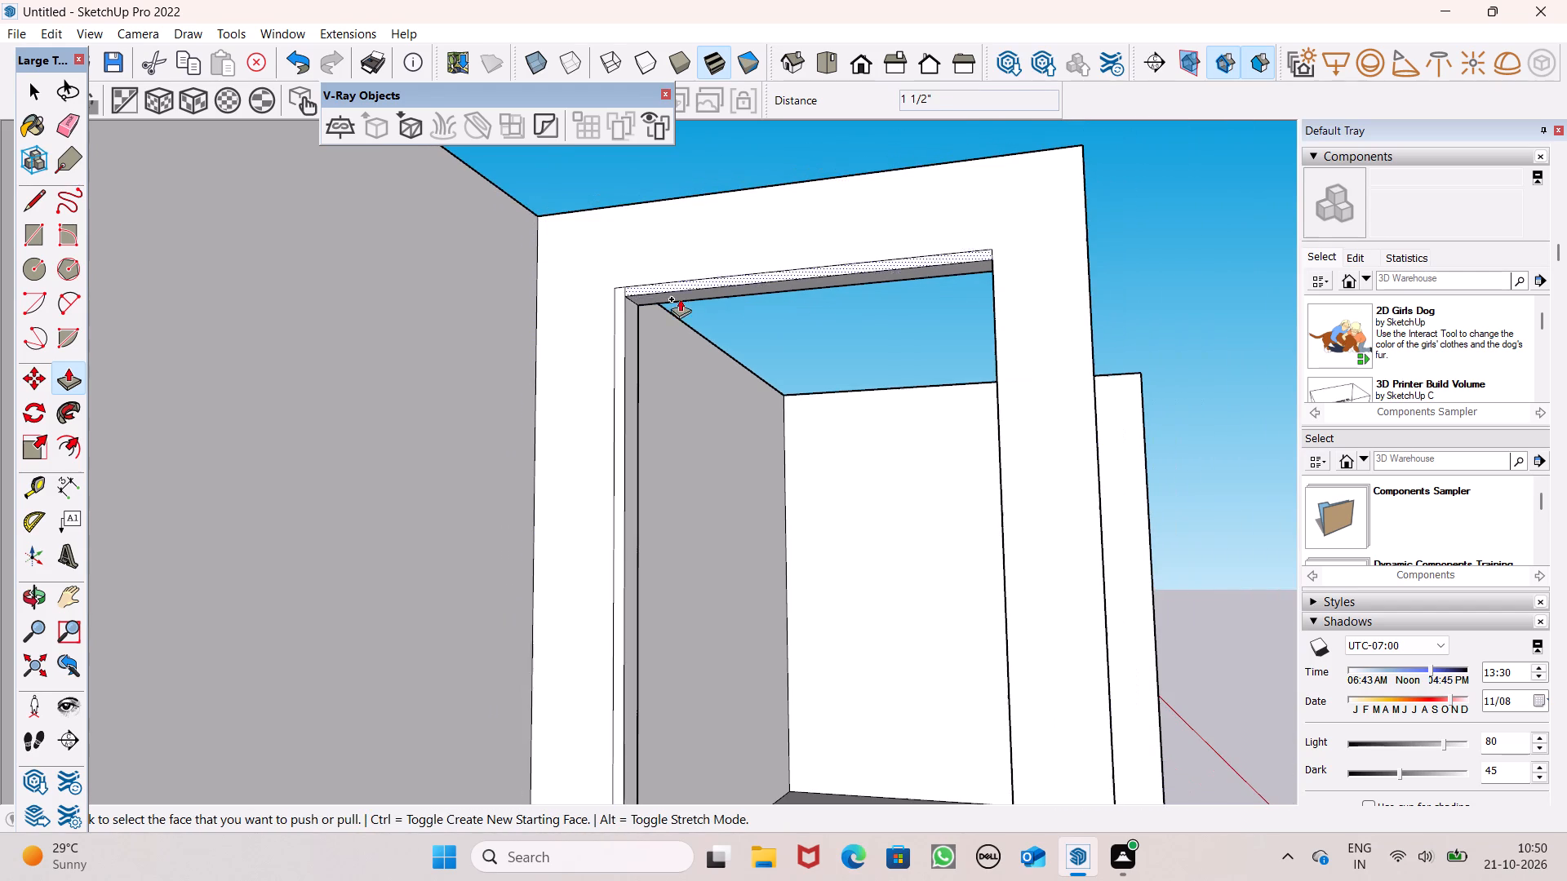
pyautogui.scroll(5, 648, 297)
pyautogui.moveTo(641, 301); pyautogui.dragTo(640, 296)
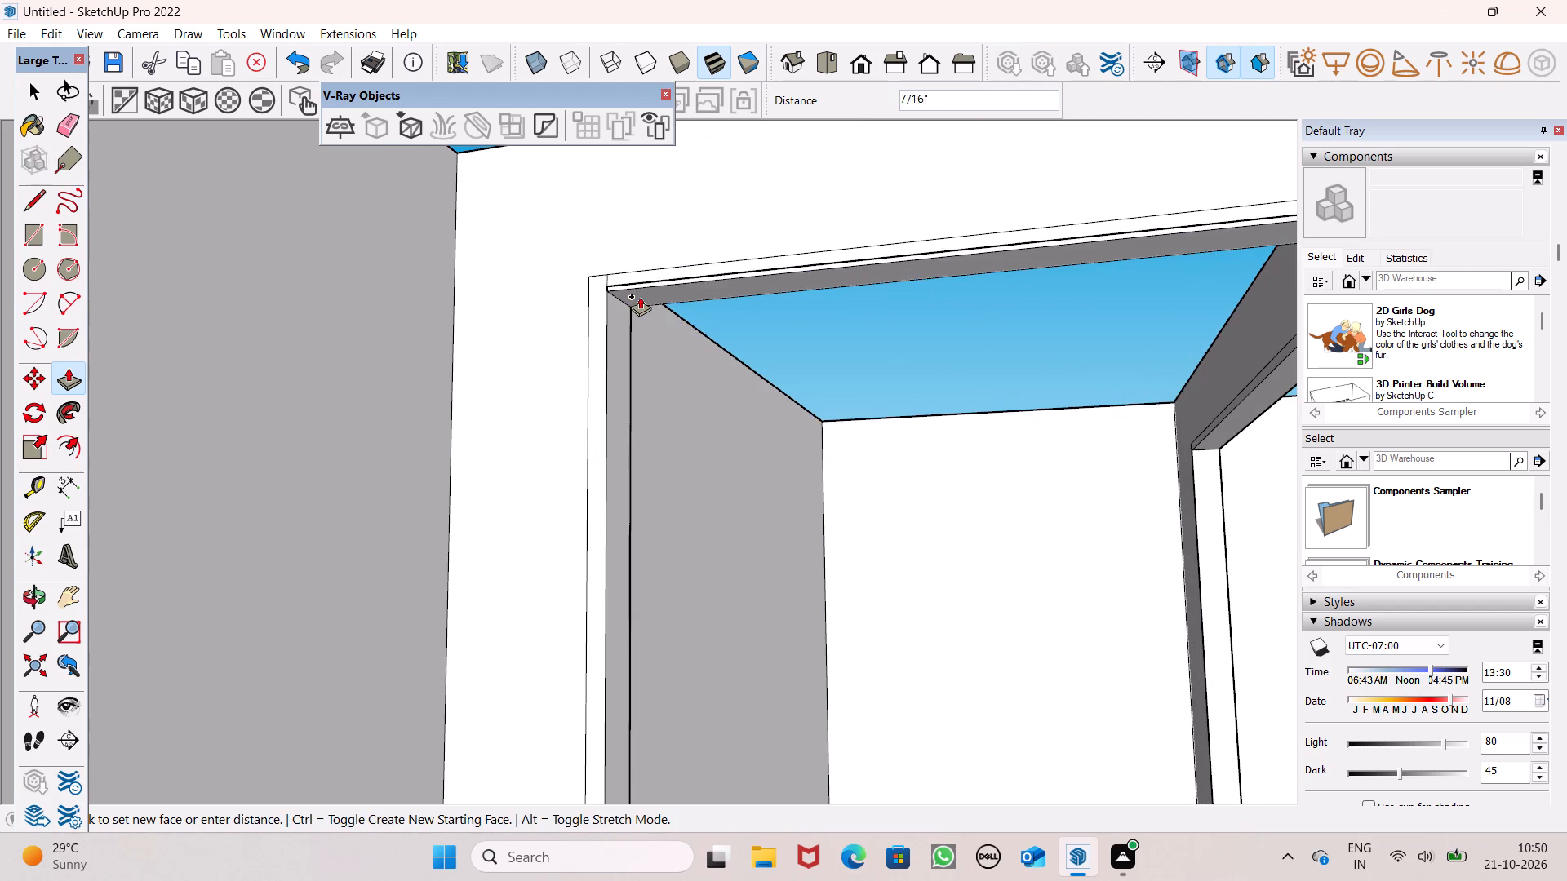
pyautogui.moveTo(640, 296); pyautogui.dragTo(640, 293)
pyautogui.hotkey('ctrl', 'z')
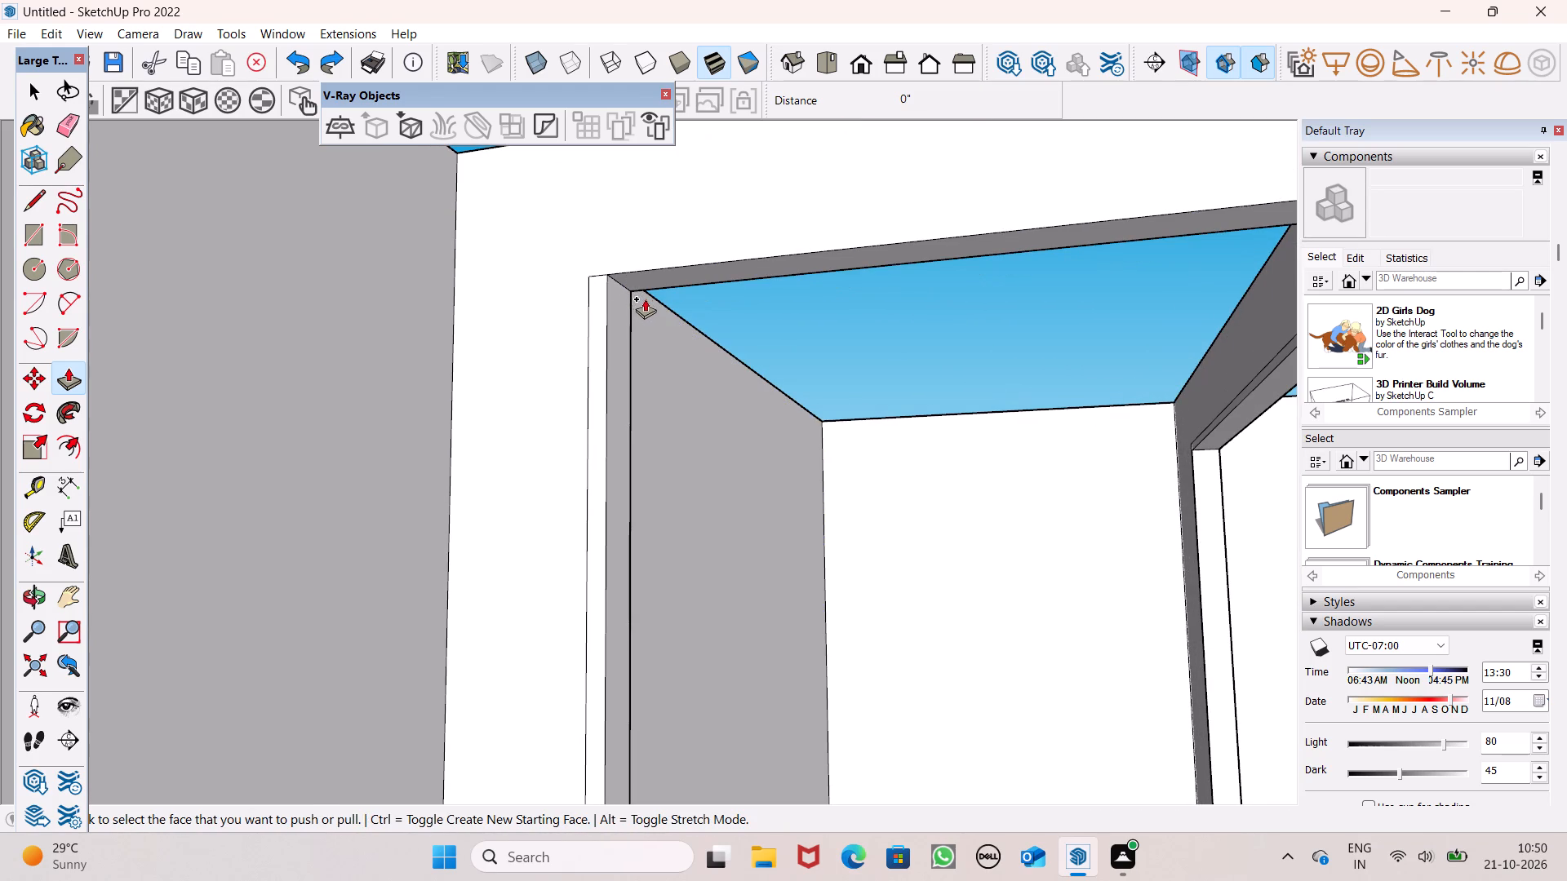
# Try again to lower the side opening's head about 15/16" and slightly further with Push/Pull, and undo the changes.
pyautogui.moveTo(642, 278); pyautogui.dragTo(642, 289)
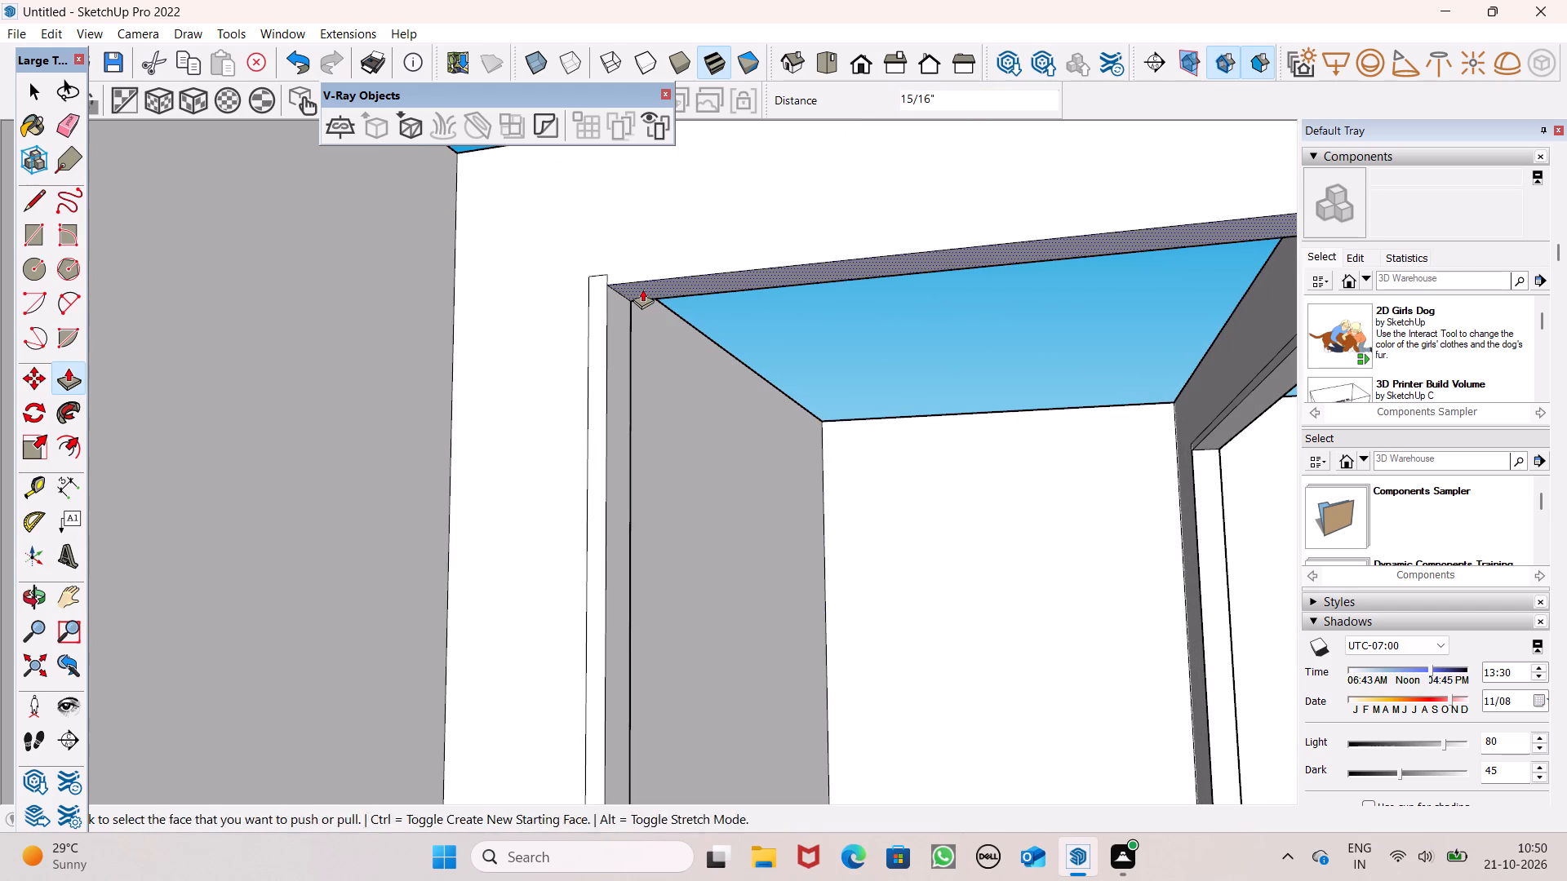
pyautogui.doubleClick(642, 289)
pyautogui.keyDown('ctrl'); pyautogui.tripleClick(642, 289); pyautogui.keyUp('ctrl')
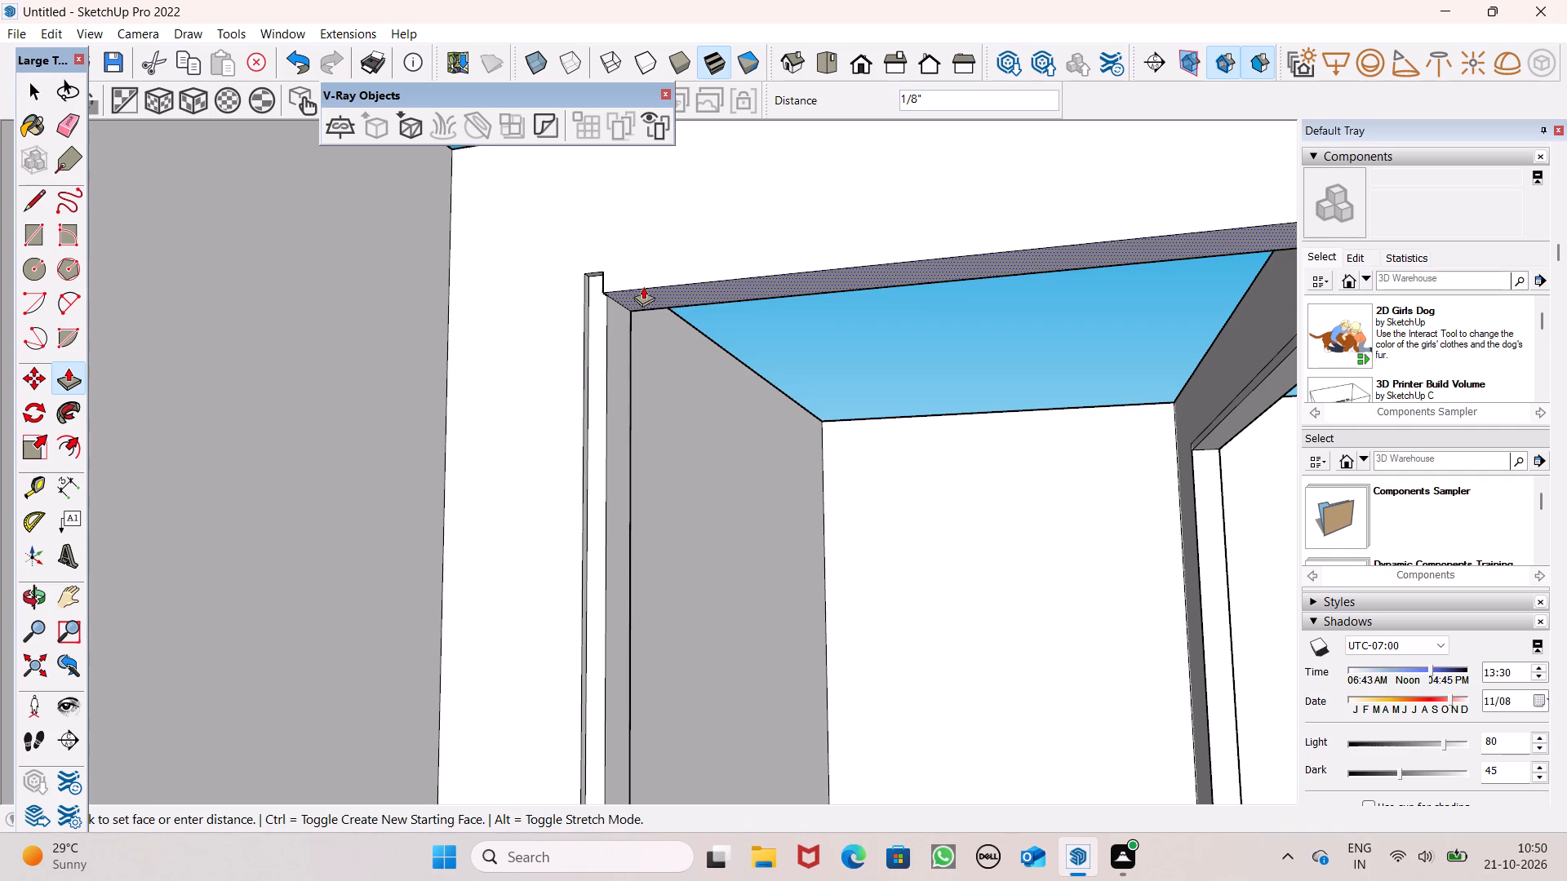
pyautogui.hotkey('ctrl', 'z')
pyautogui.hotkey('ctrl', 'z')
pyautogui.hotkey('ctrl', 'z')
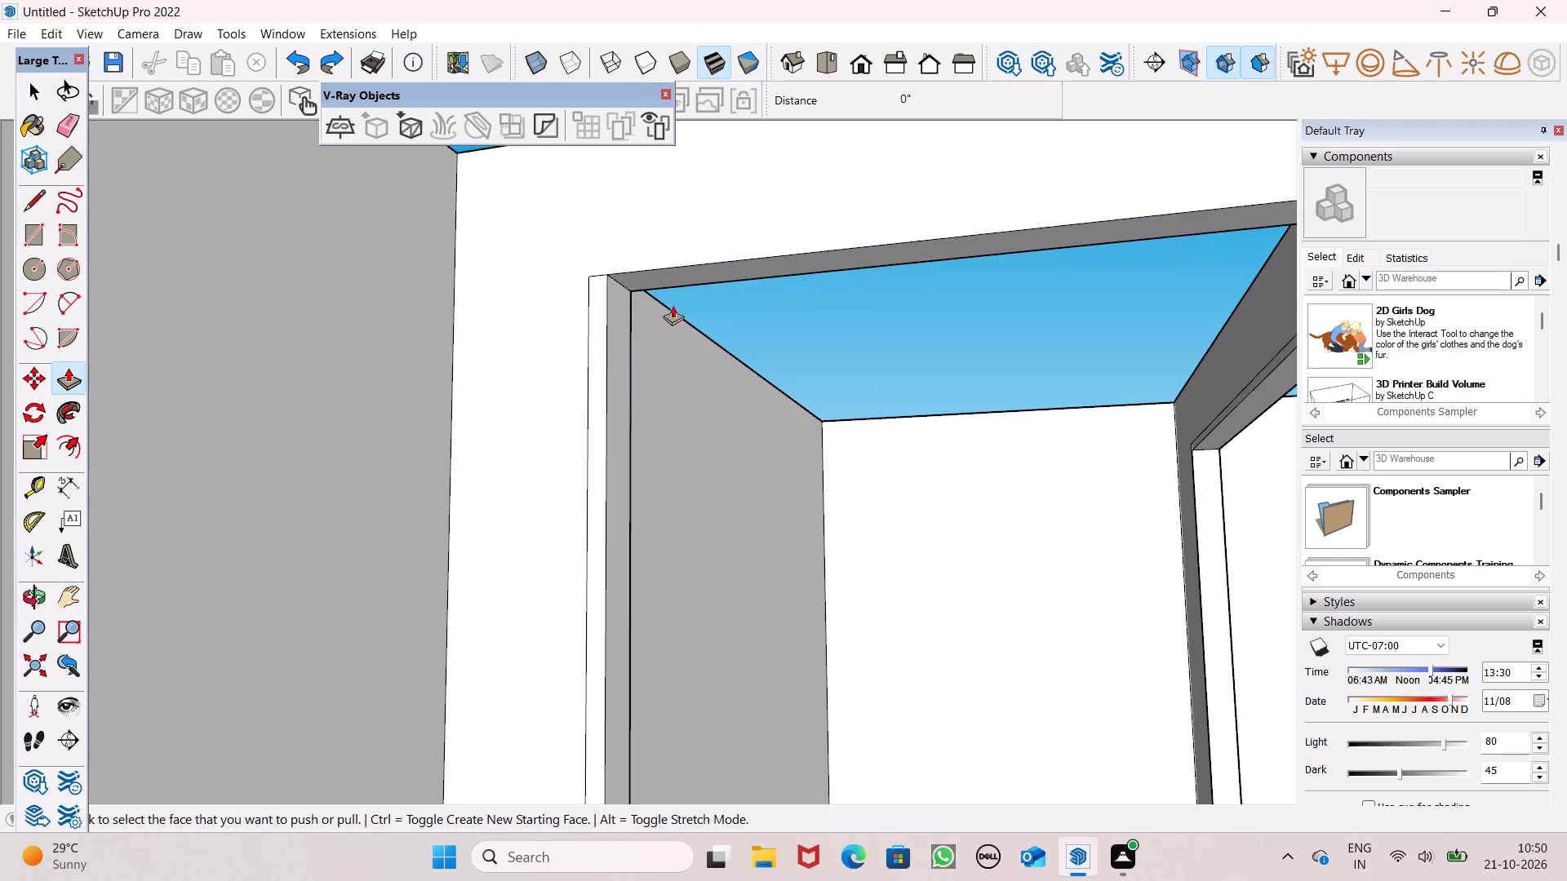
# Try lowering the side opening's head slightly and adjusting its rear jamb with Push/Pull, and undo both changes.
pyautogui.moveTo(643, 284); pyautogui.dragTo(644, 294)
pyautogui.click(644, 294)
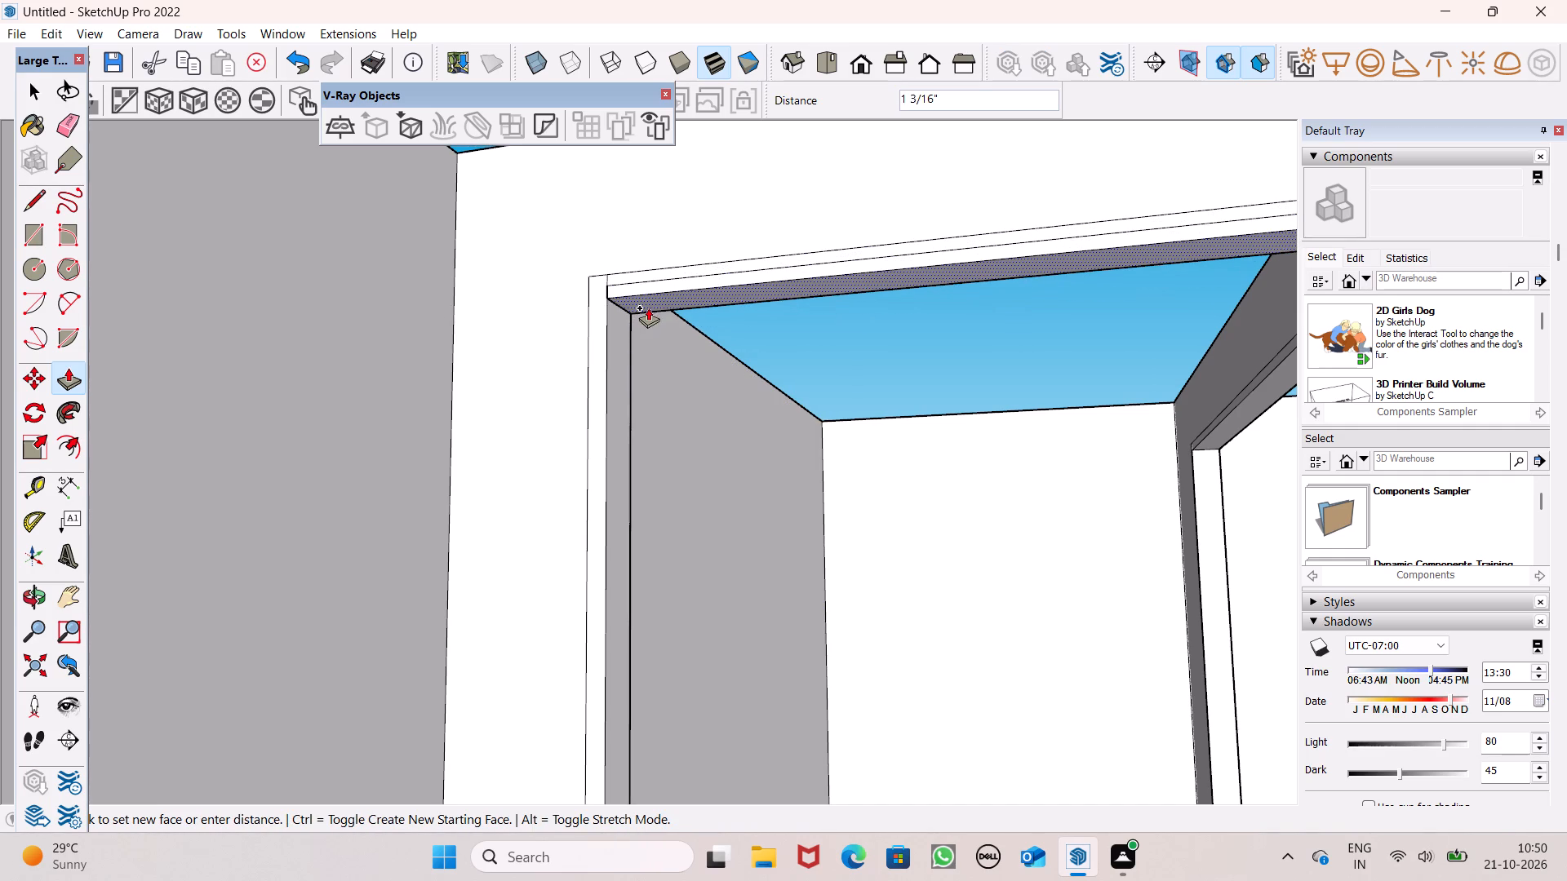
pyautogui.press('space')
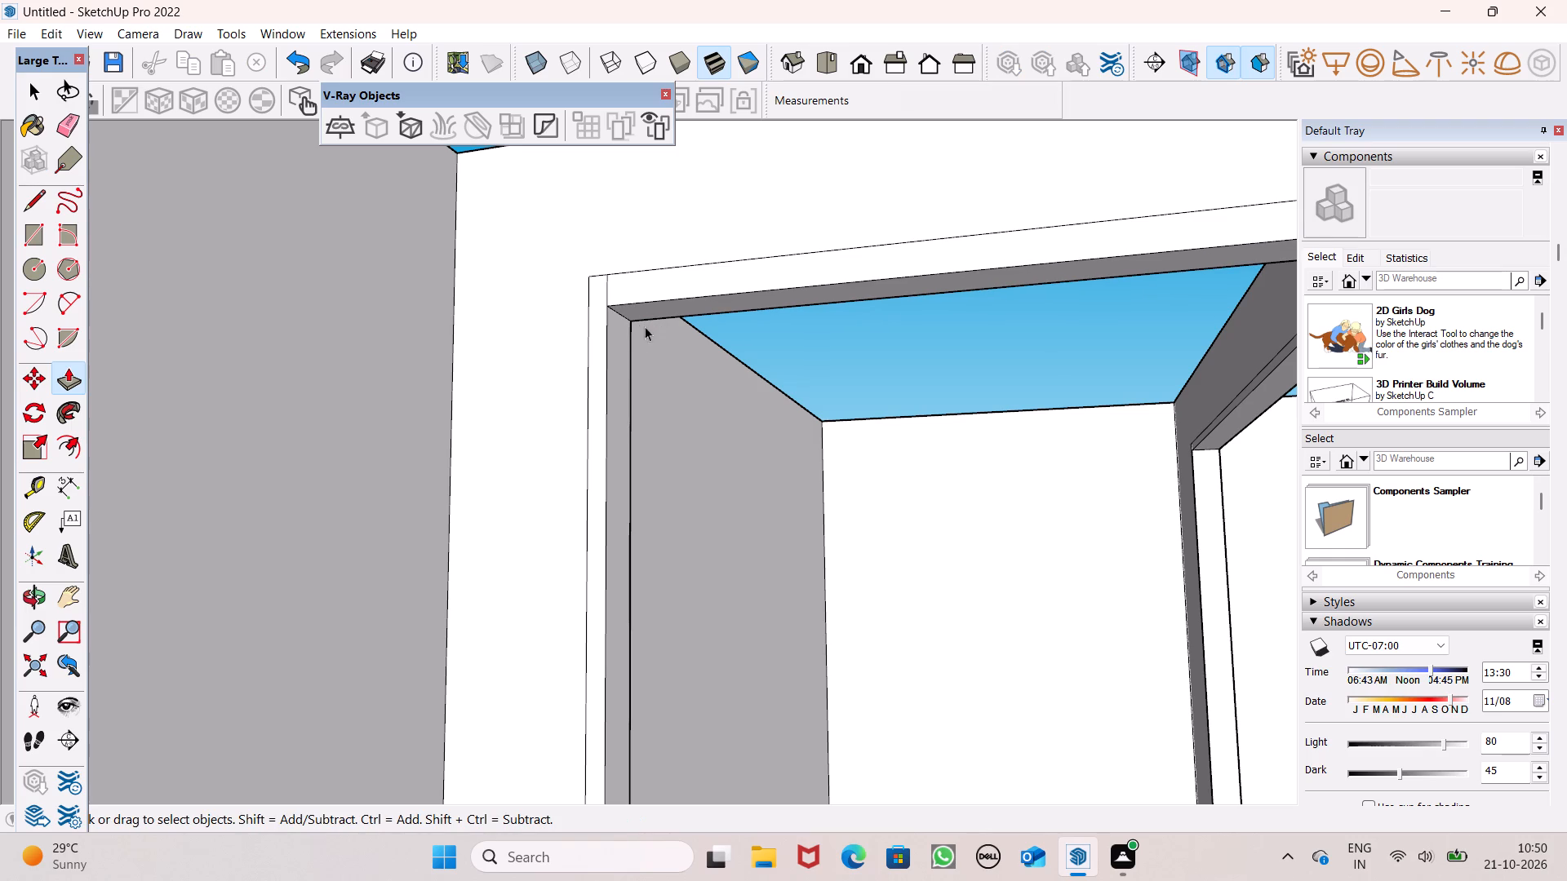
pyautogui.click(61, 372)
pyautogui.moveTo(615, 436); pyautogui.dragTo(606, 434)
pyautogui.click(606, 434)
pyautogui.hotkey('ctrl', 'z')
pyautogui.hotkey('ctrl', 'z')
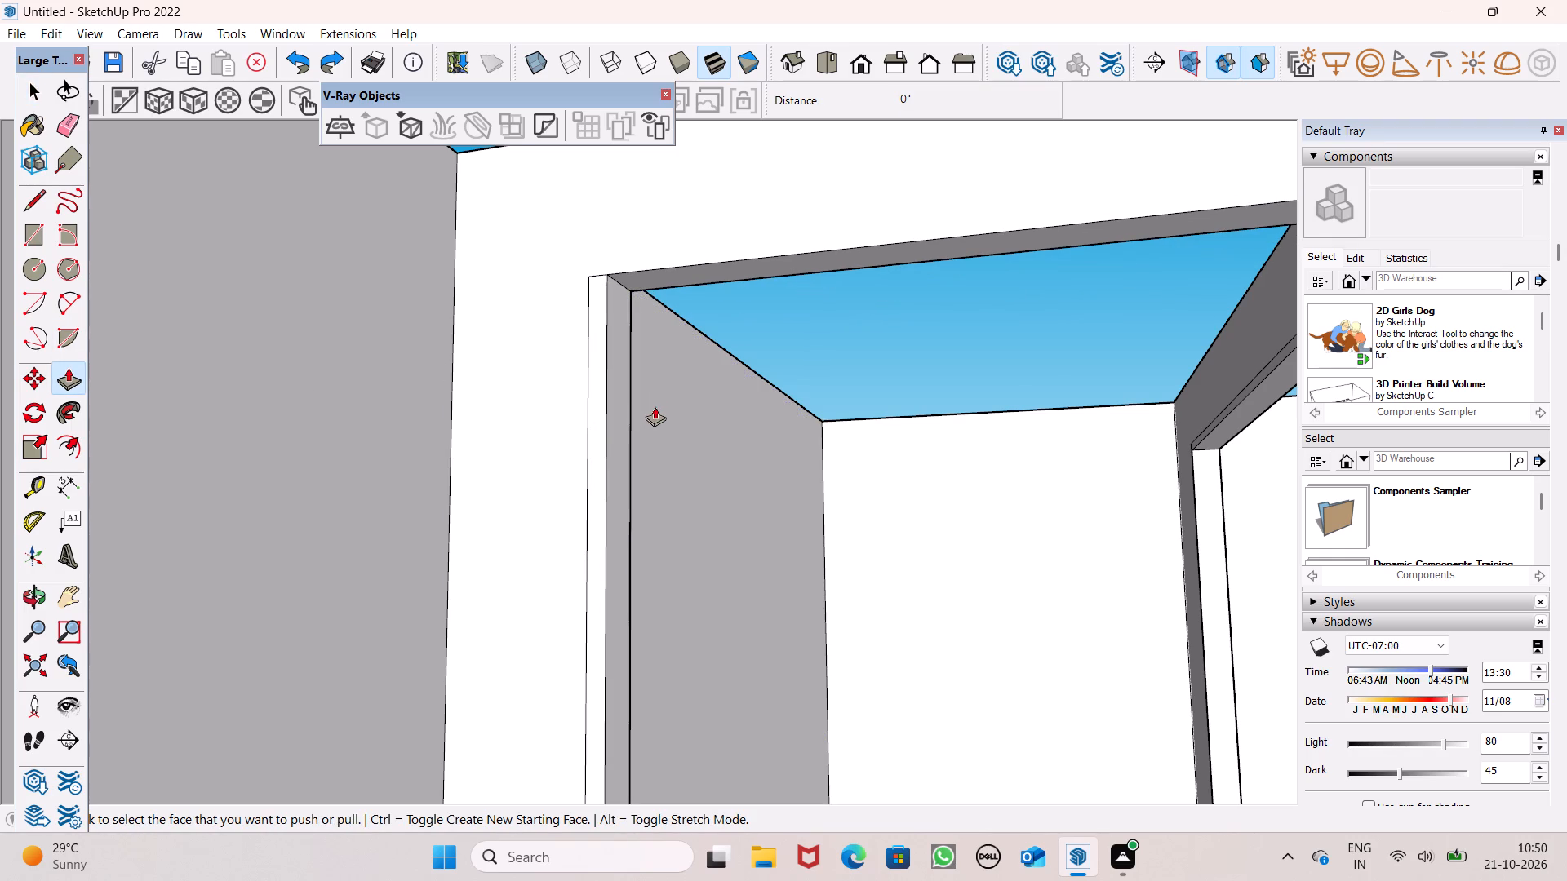
# Undo the earlier raising of the side opening's sill and narrowing at its rear jamb.
pyautogui.hotkey('ctrl', 'z')
pyautogui.hotkey('ctrl', 'z')
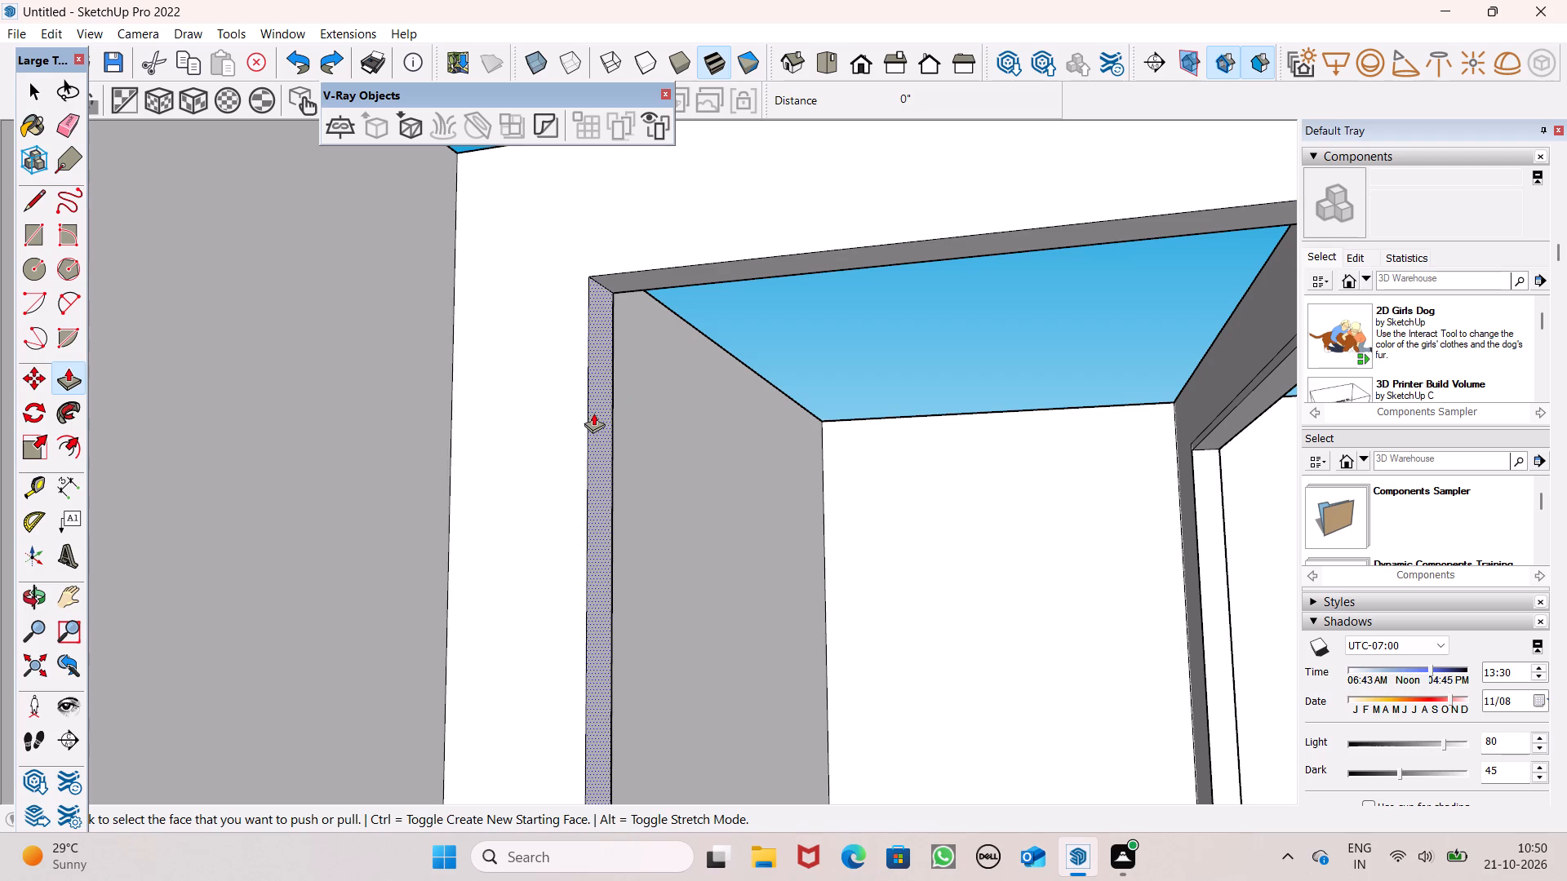
# Push/Pull the side opening's rear jamb slightly into the opening again.
pyautogui.moveTo(596, 420); pyautogui.dragTo(606, 424)
pyautogui.click(606, 424)
pyautogui.press('space')
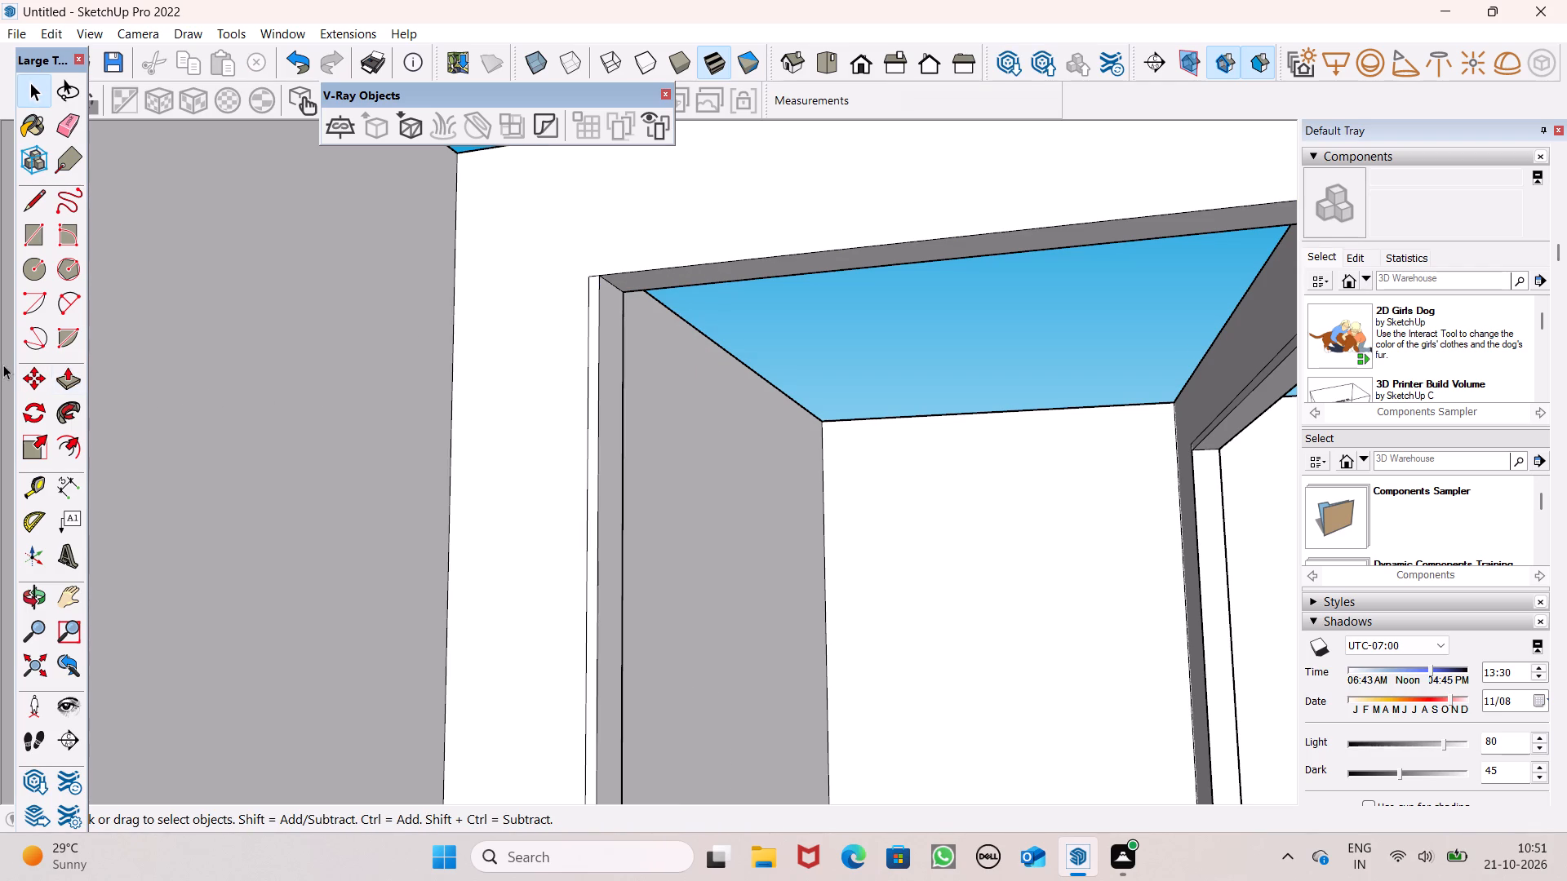
# Push/Pull the side opening's head downward about 3/4".
pyautogui.click(73, 375)
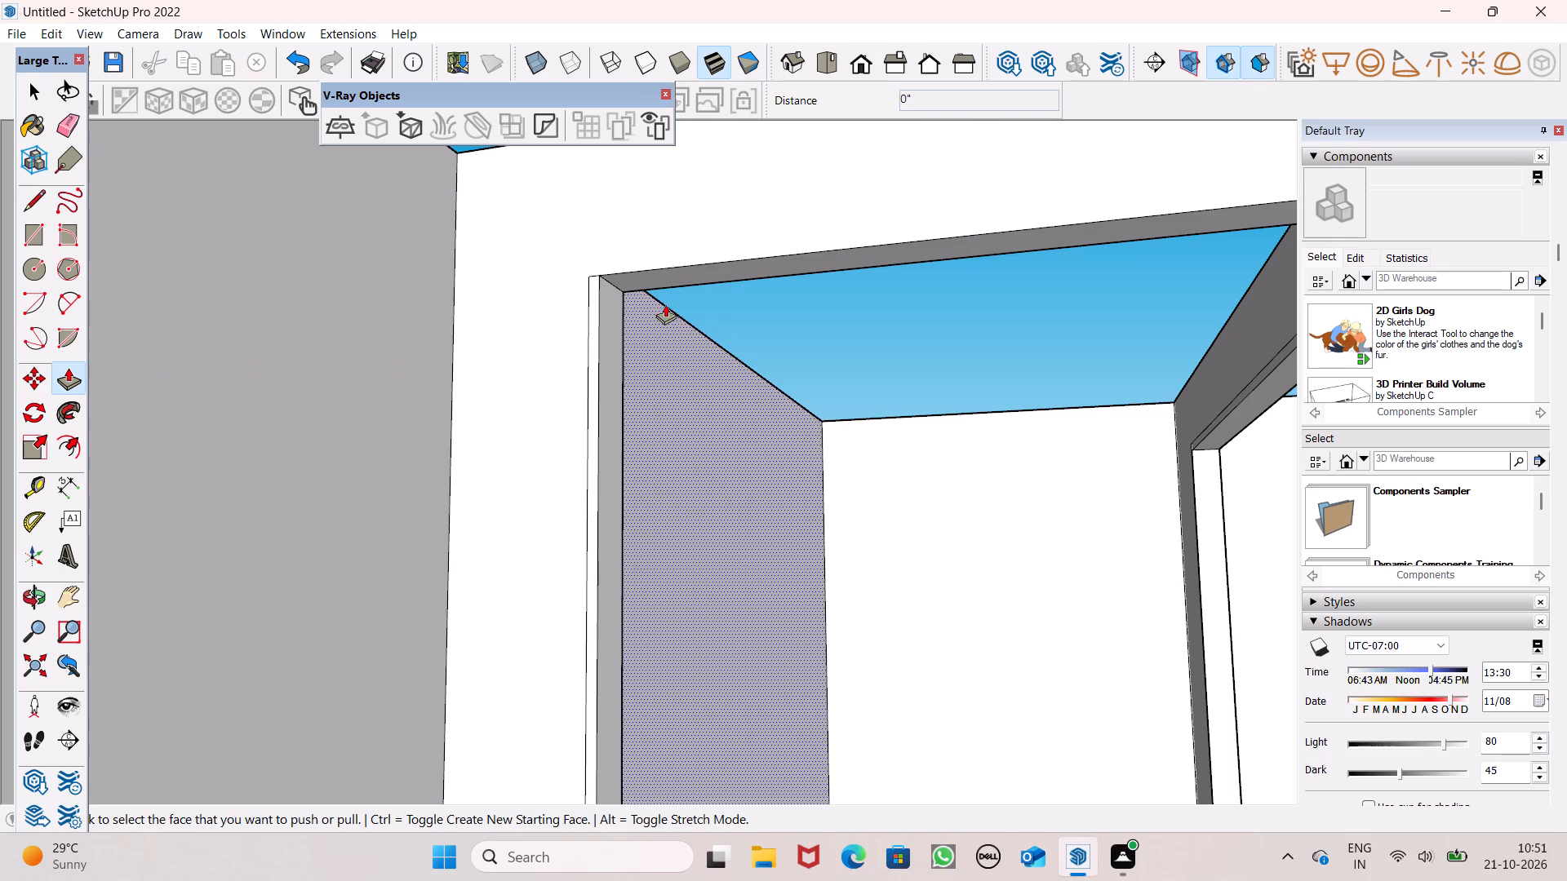
pyautogui.moveTo(643, 281); pyautogui.dragTo(641, 289)
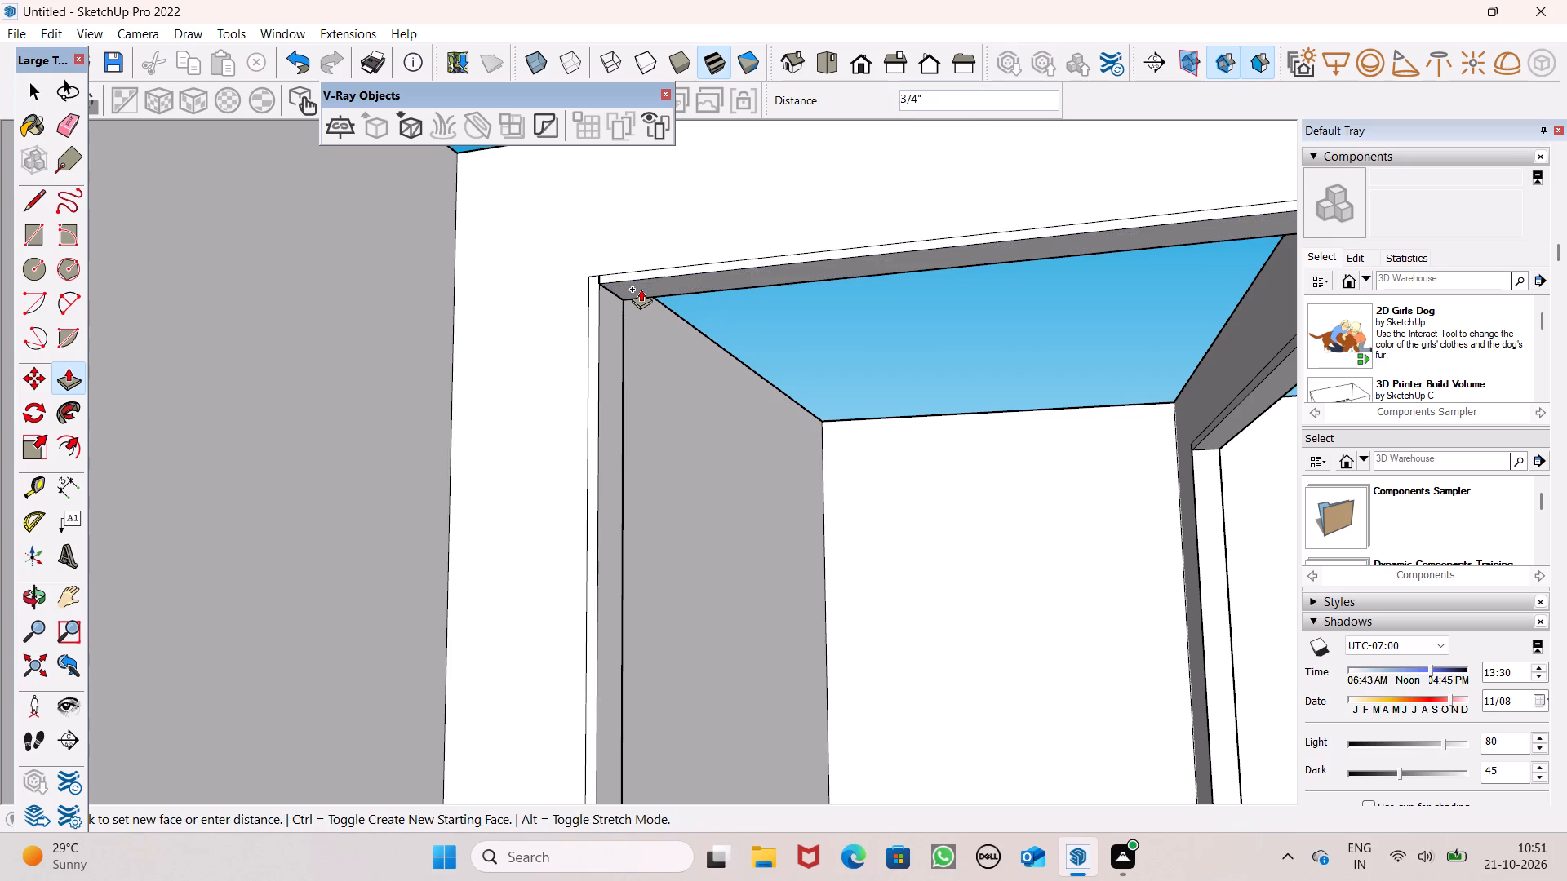
pyautogui.moveTo(641, 289); pyautogui.dragTo(640, 290)
pyautogui.click(640, 290)
pyautogui.scroll(-6, 597, 277)
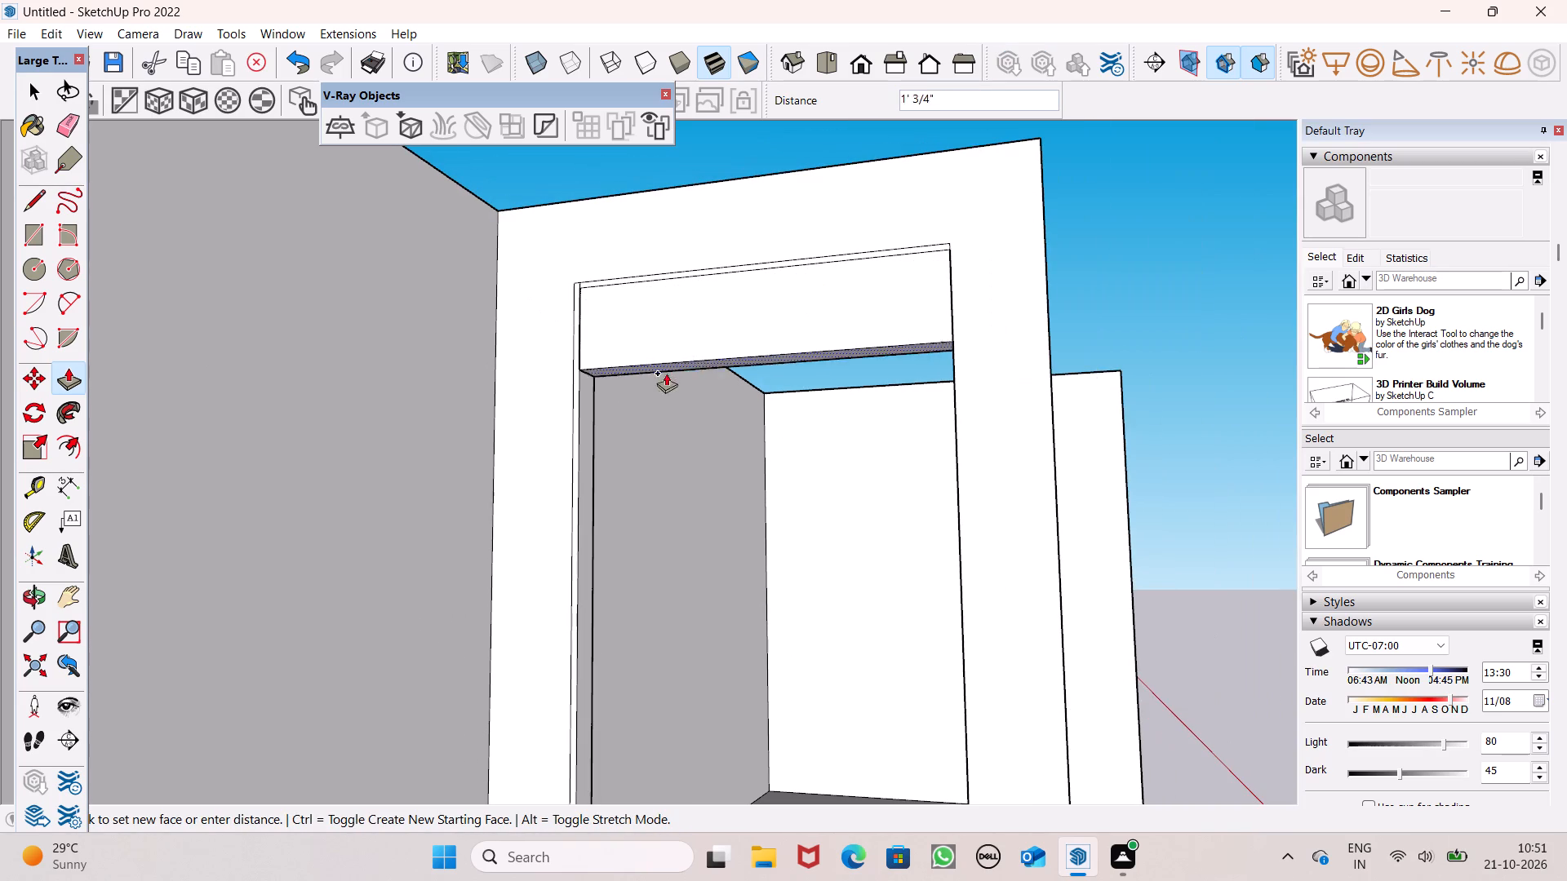
pyautogui.press('space')
# Push/Pull the sill of the balcony's side opening upward about 7/8".
pyautogui.moveTo(597, 341); pyautogui.dragTo(753, 361, button='middle')
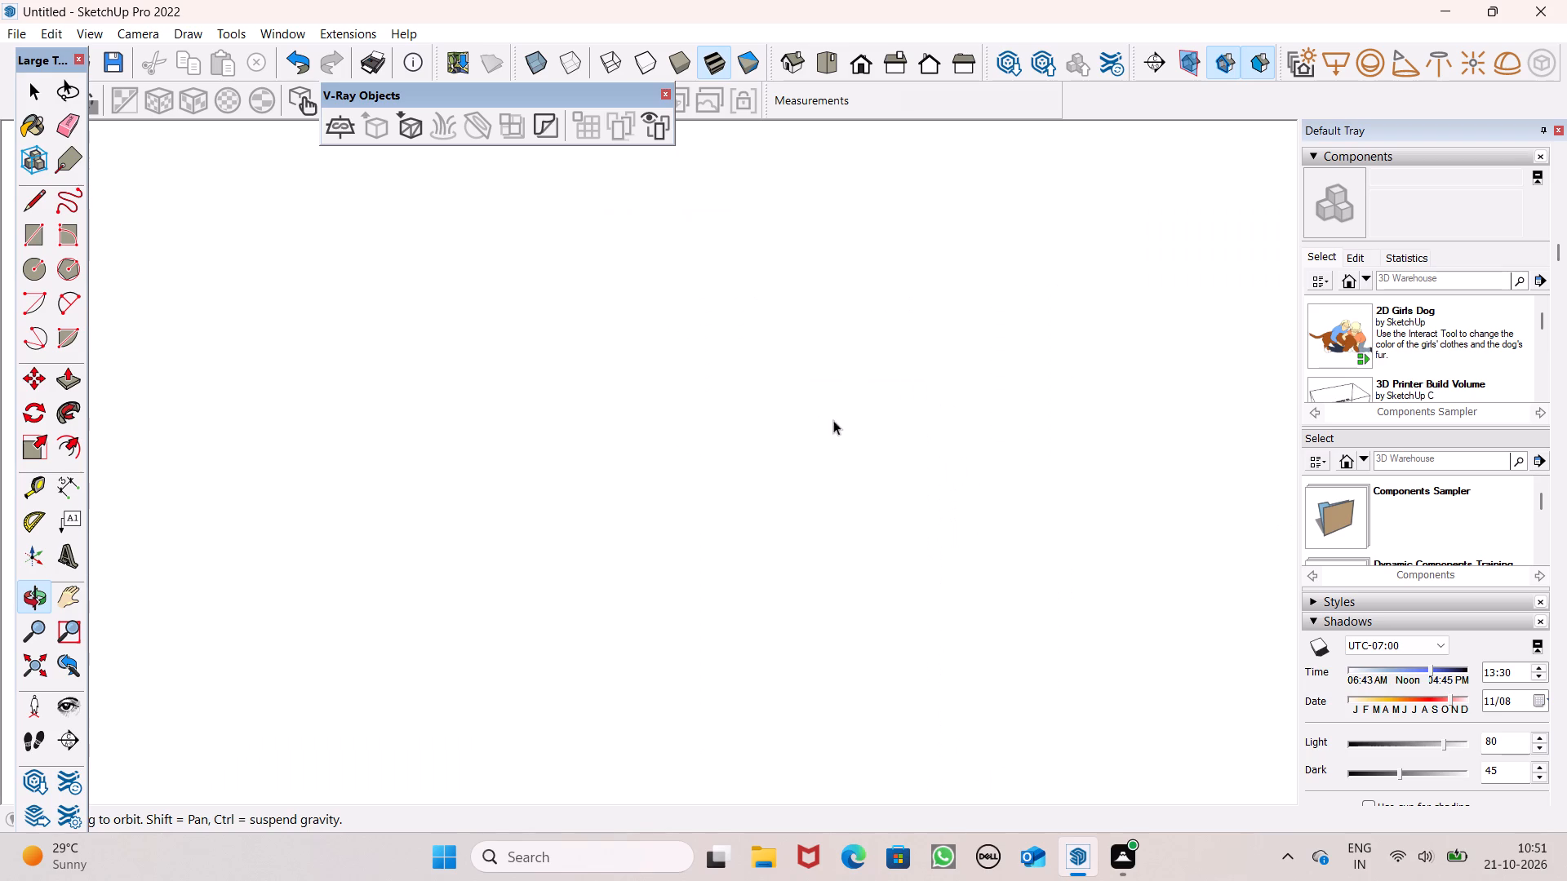
pyautogui.moveTo(823, 315); pyautogui.dragTo(555, 266, button='middle')
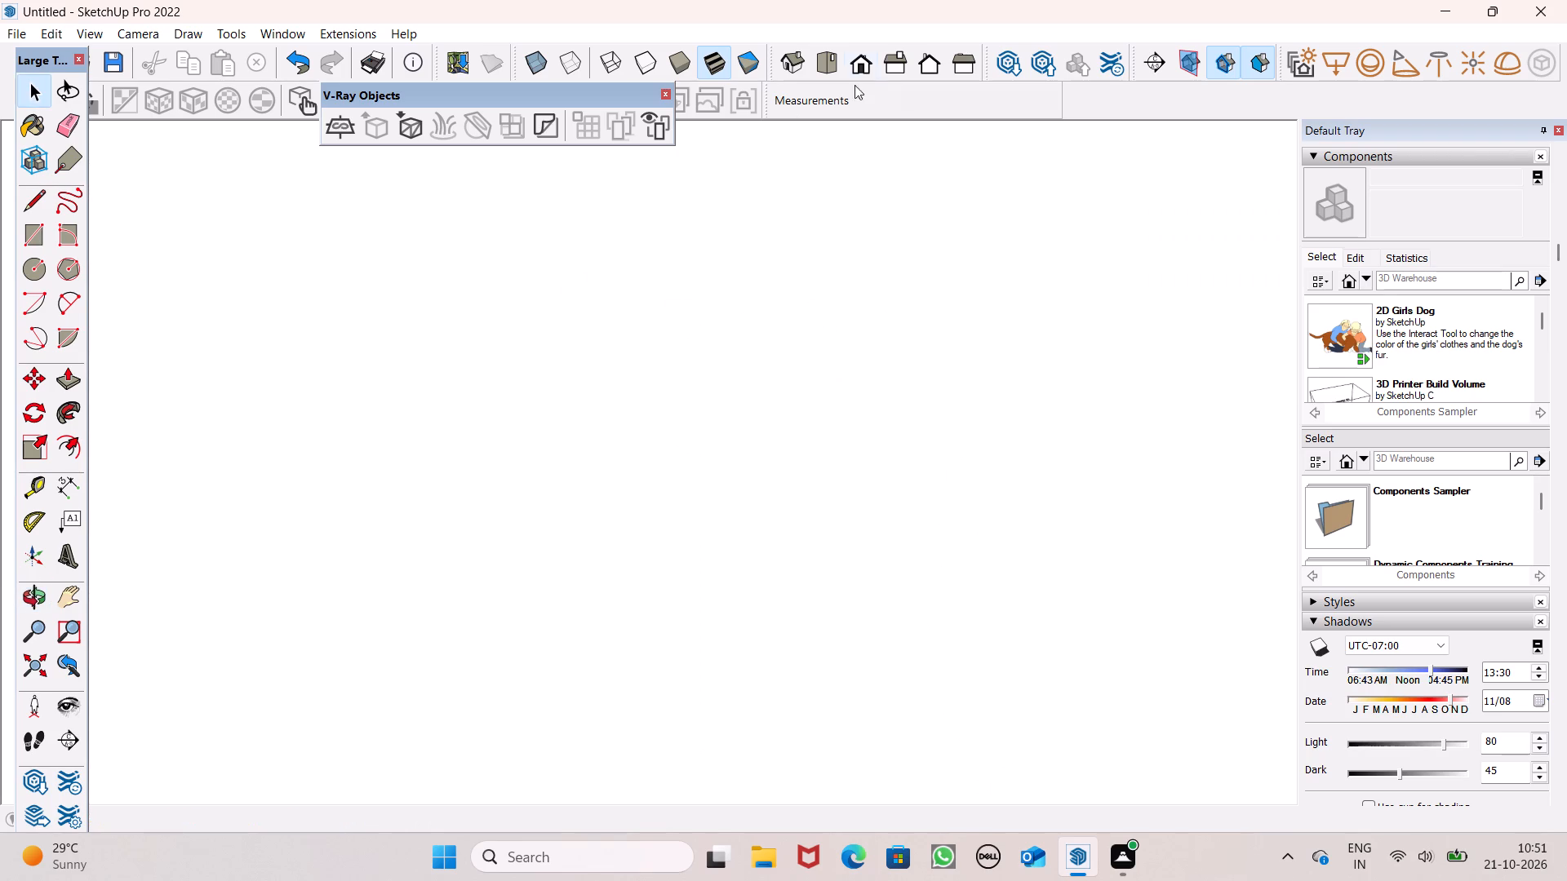
pyautogui.click(845, 64)
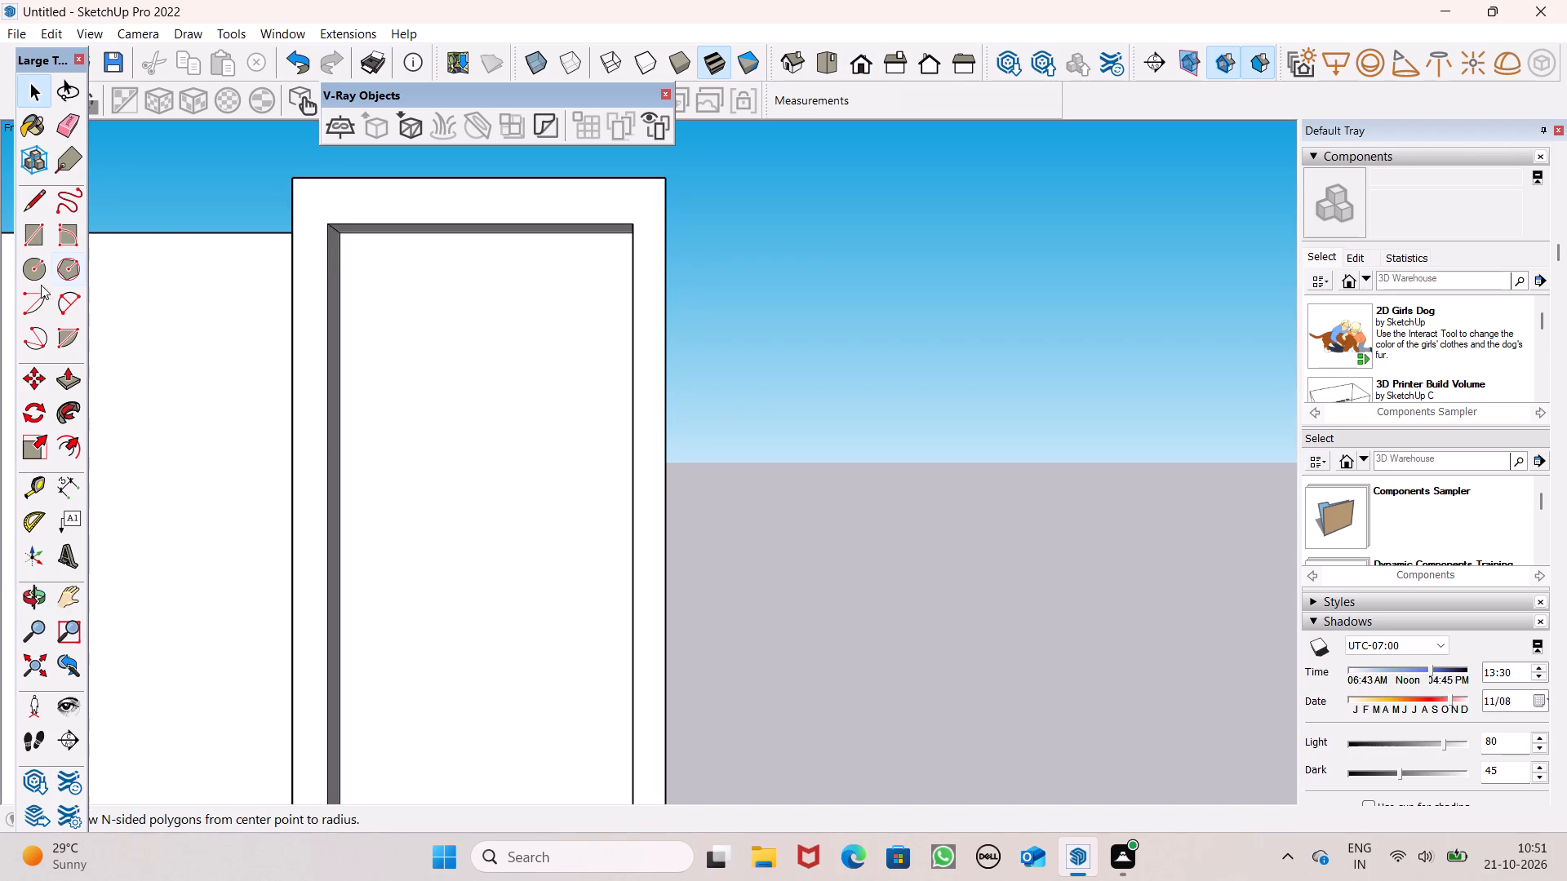
pyautogui.moveTo(73, 377); pyautogui.dragTo(91, 371)
pyautogui.scroll(-4, 768, 280)
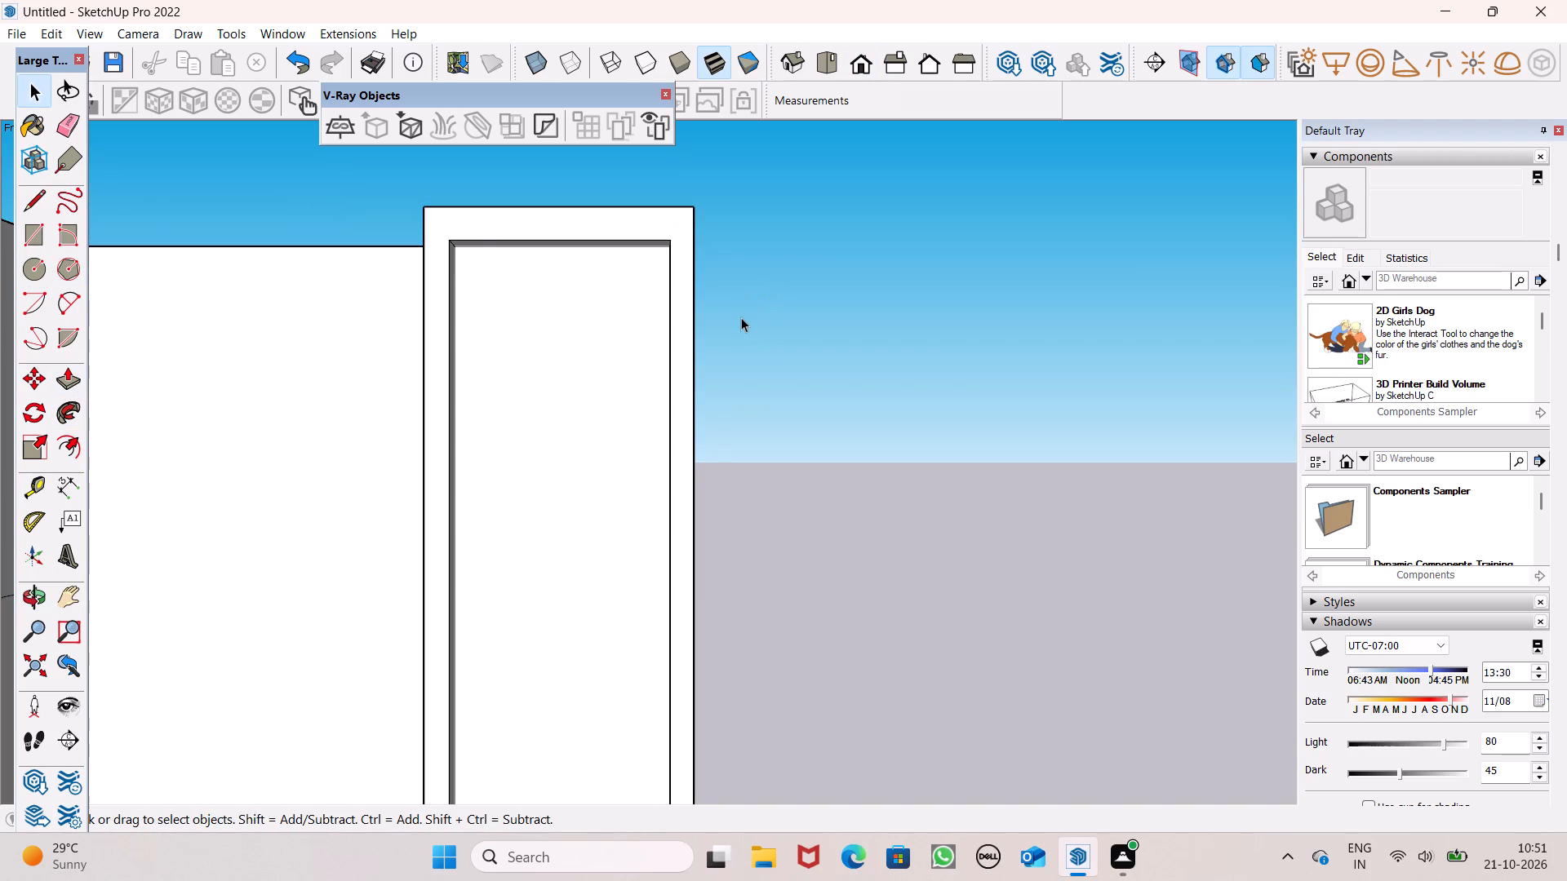
pyautogui.scroll(-9, 741, 317)
pyautogui.moveTo(731, 416); pyautogui.dragTo(949, 417, button='middle')
pyautogui.scroll(-6, 922, 327)
pyautogui.moveTo(762, 401); pyautogui.dragTo(810, 442, button='middle')
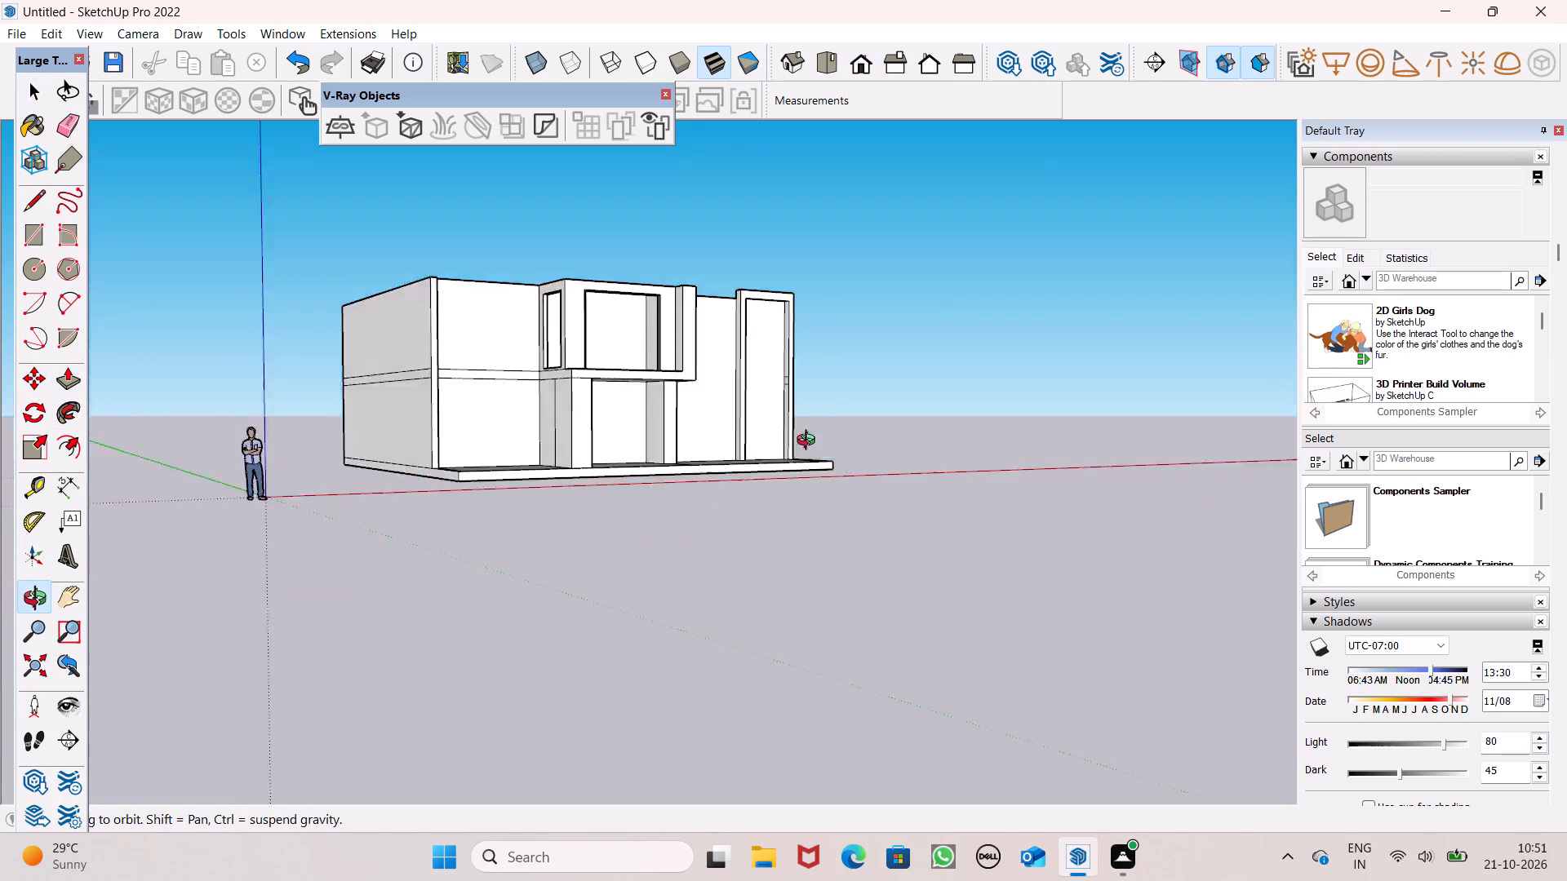
pyautogui.moveTo(810, 442); pyautogui.dragTo(1103, 467, button='middle')
pyautogui.scroll(3, 380, 343)
pyautogui.scroll(6, 723, 293)
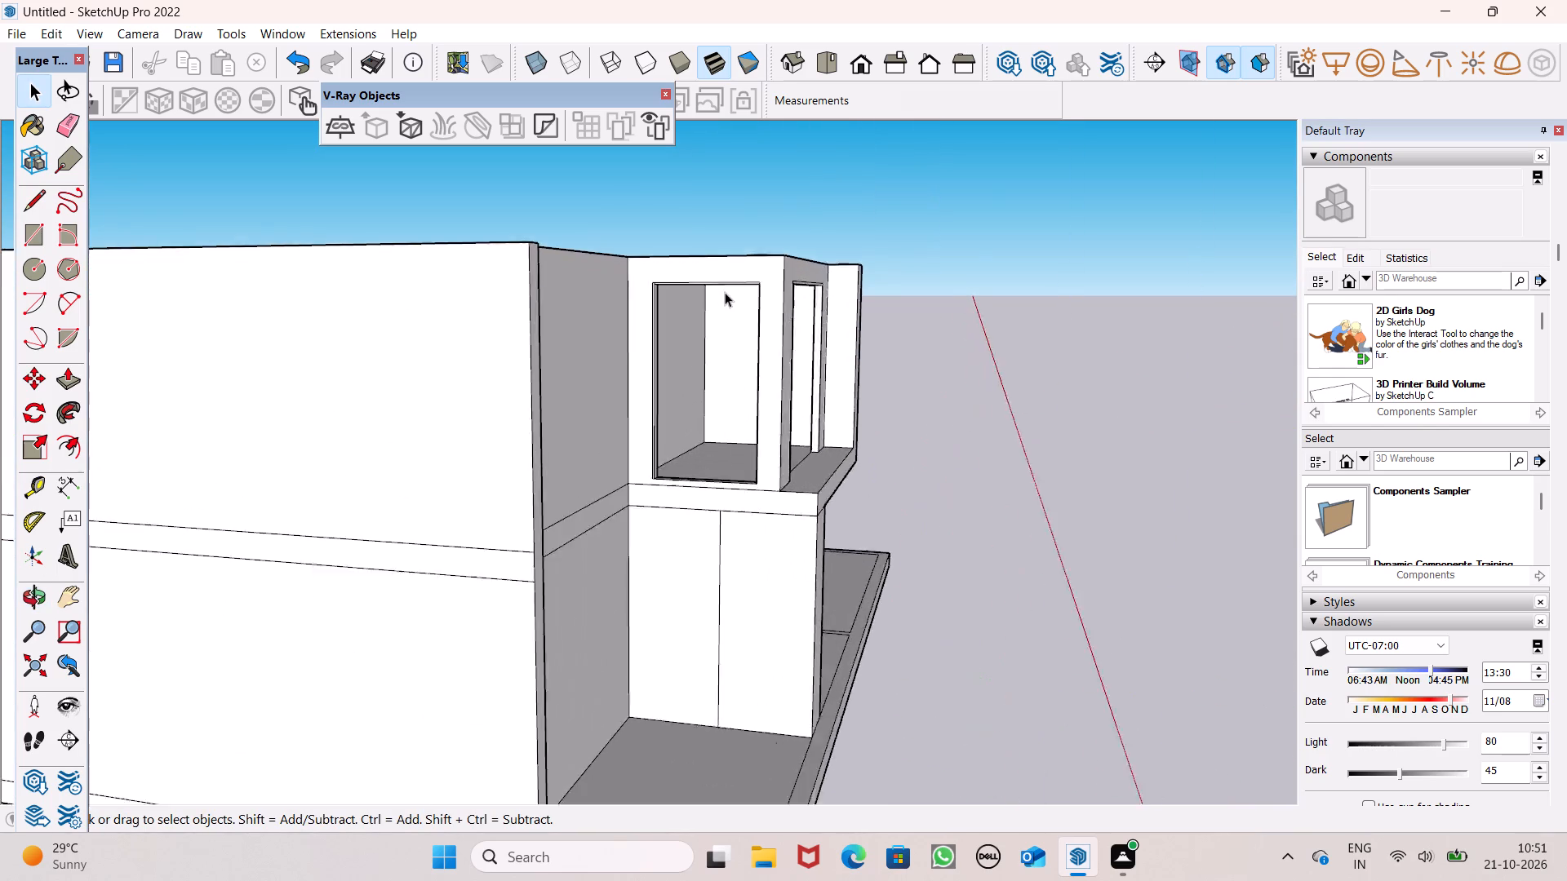
pyautogui.scroll(4, 725, 292)
pyautogui.click(72, 386)
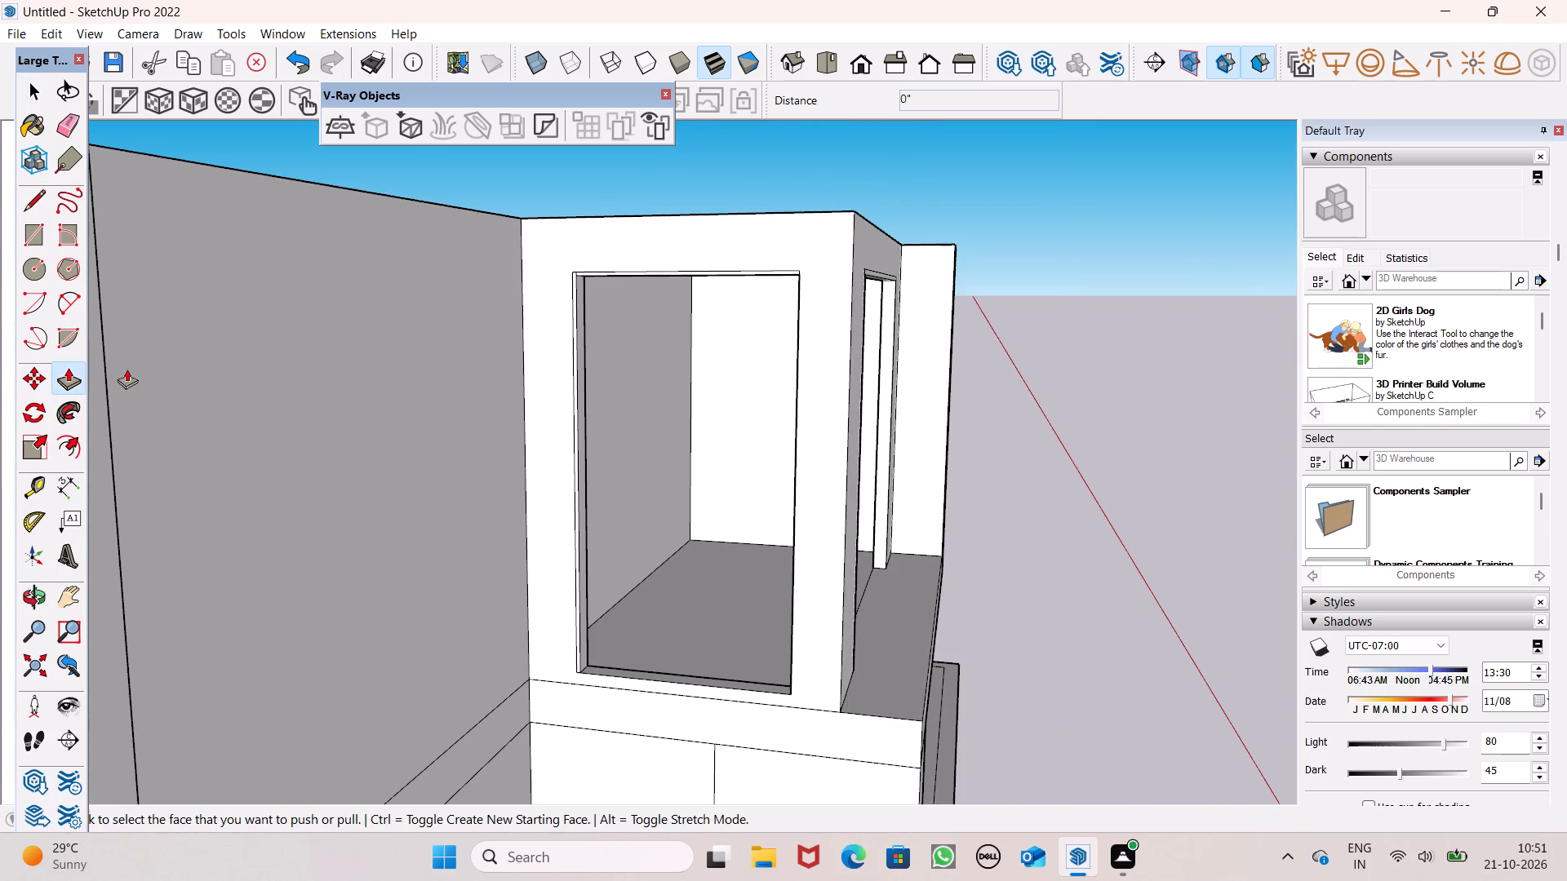
pyautogui.scroll(6, 751, 396)
pyautogui.scroll(-6, 784, 351)
pyautogui.moveTo(813, 427); pyautogui.dragTo(855, 476, button='middle')
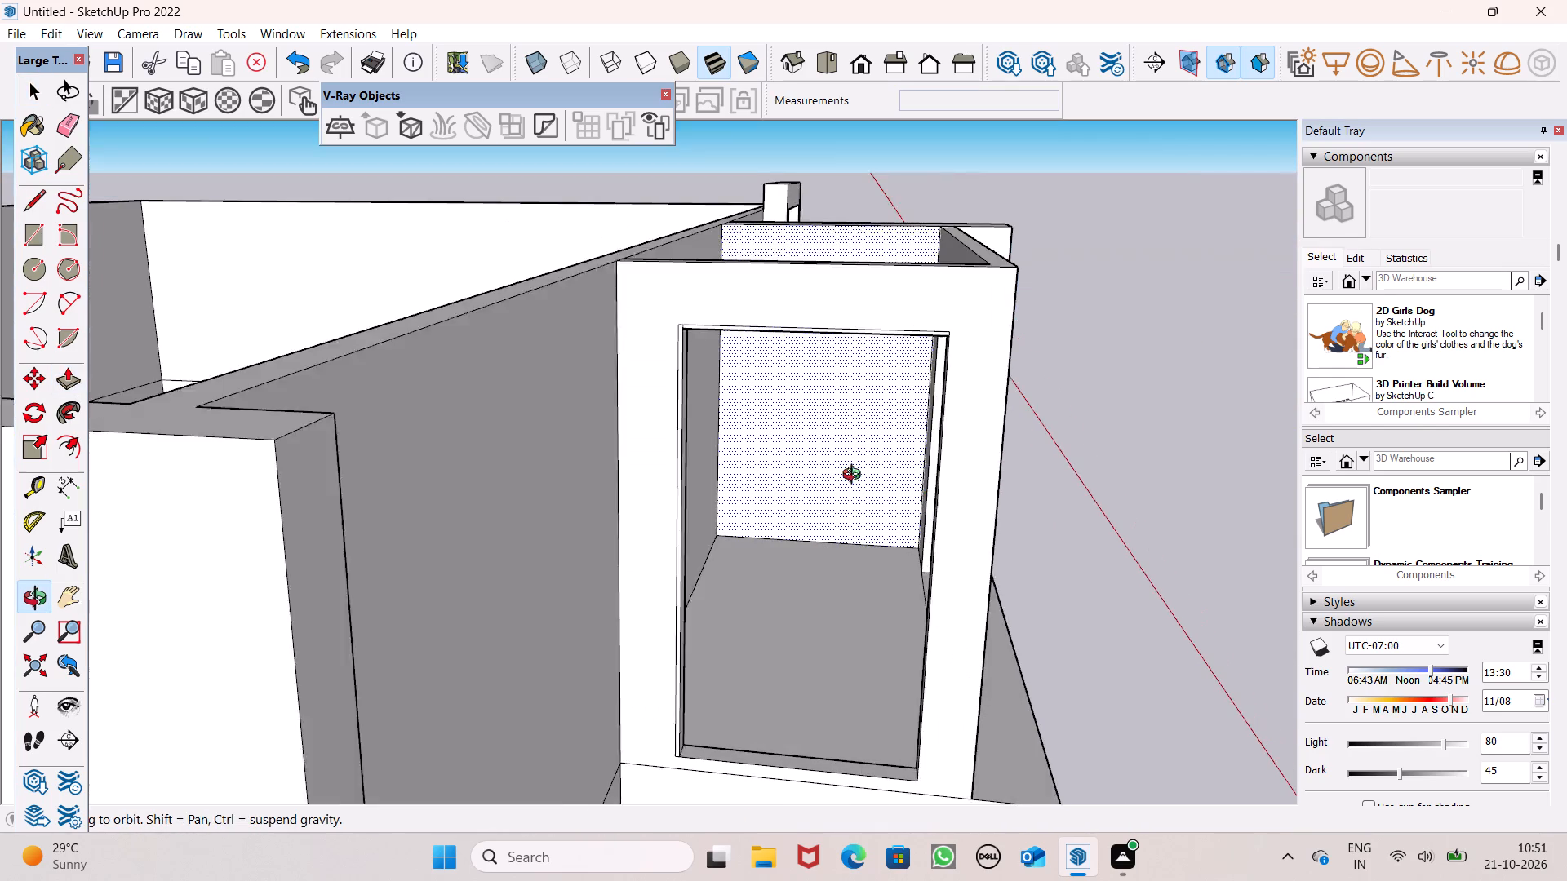
pyautogui.moveTo(855, 476); pyautogui.dragTo(854, 475, button='middle')
pyautogui.scroll(2, 859, 798)
pyautogui.scroll(4, 911, 744)
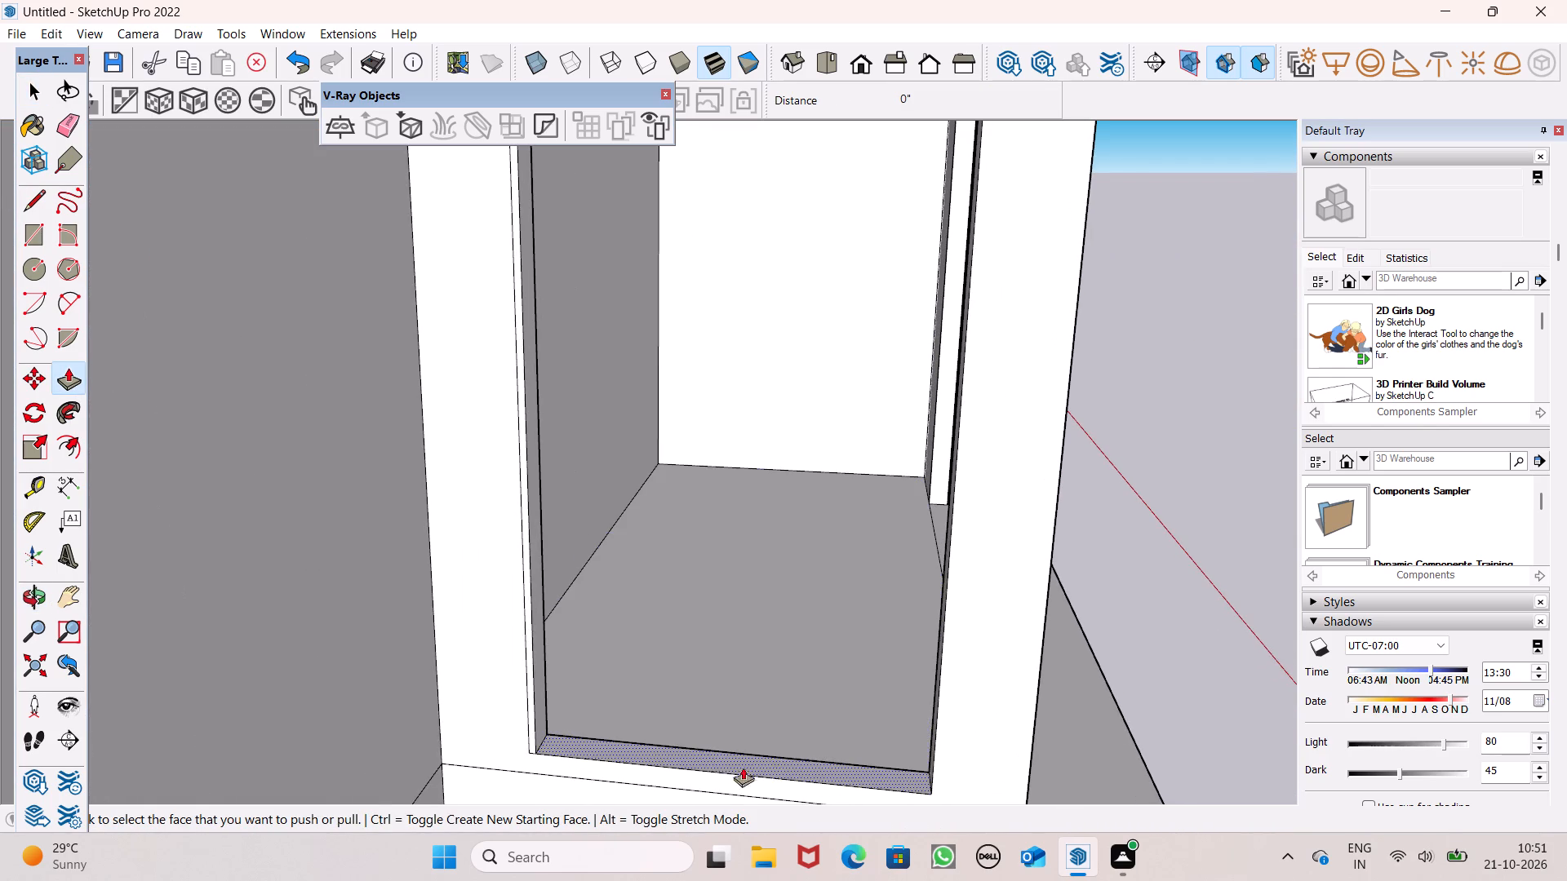
pyautogui.click(679, 760)
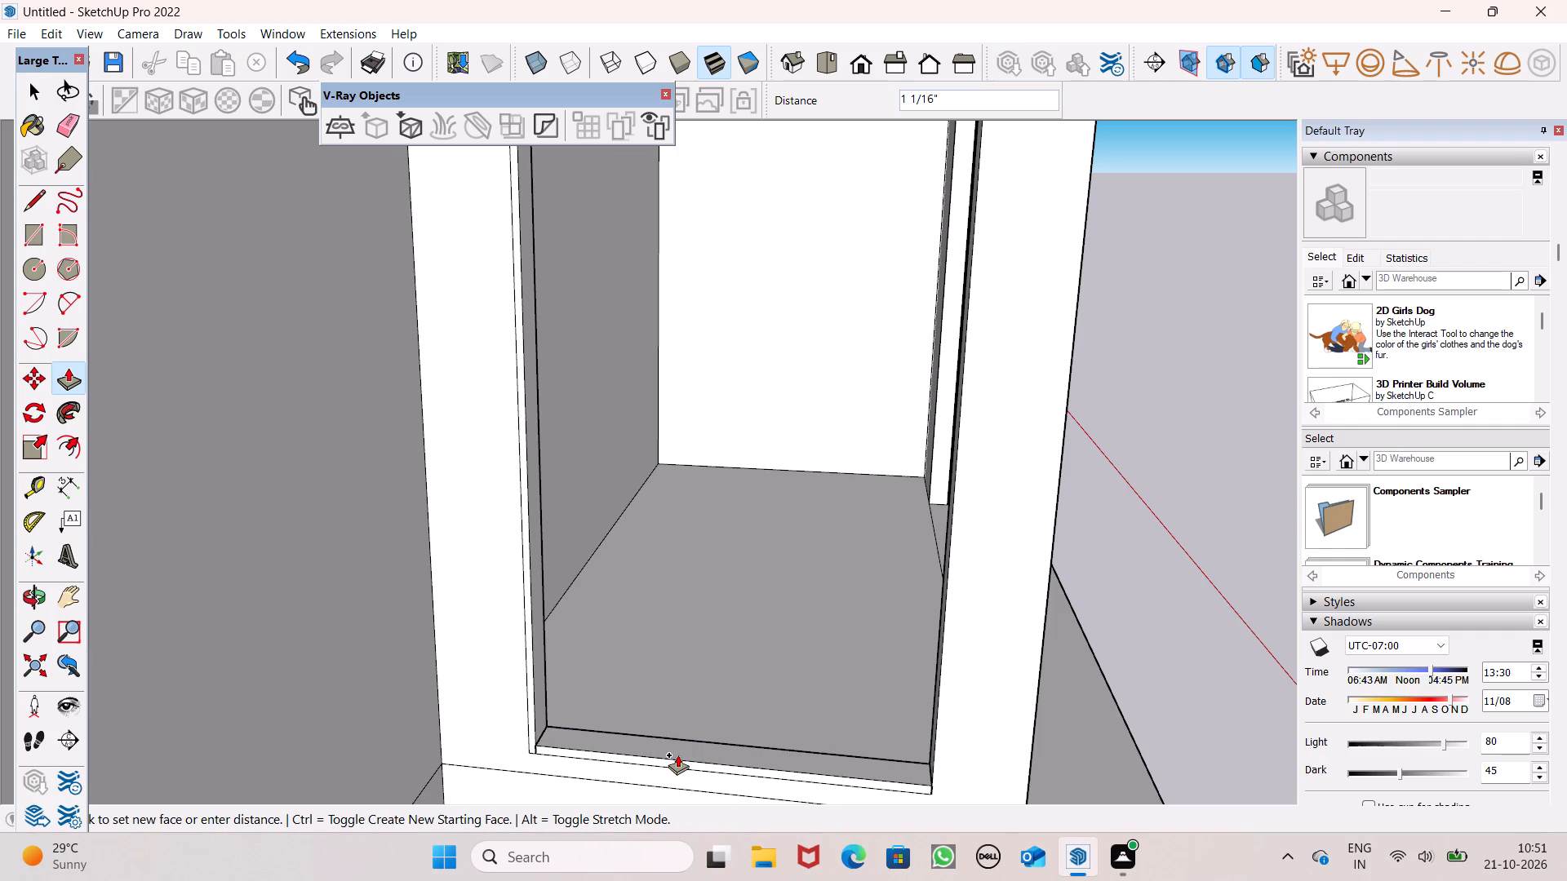
# Push/Pull the side opening's front jamb about 3/4" into the opening.
pyautogui.moveTo(898, 772); pyautogui.dragTo(979, 786, button='middle')
pyautogui.scroll(5, 958, 726)
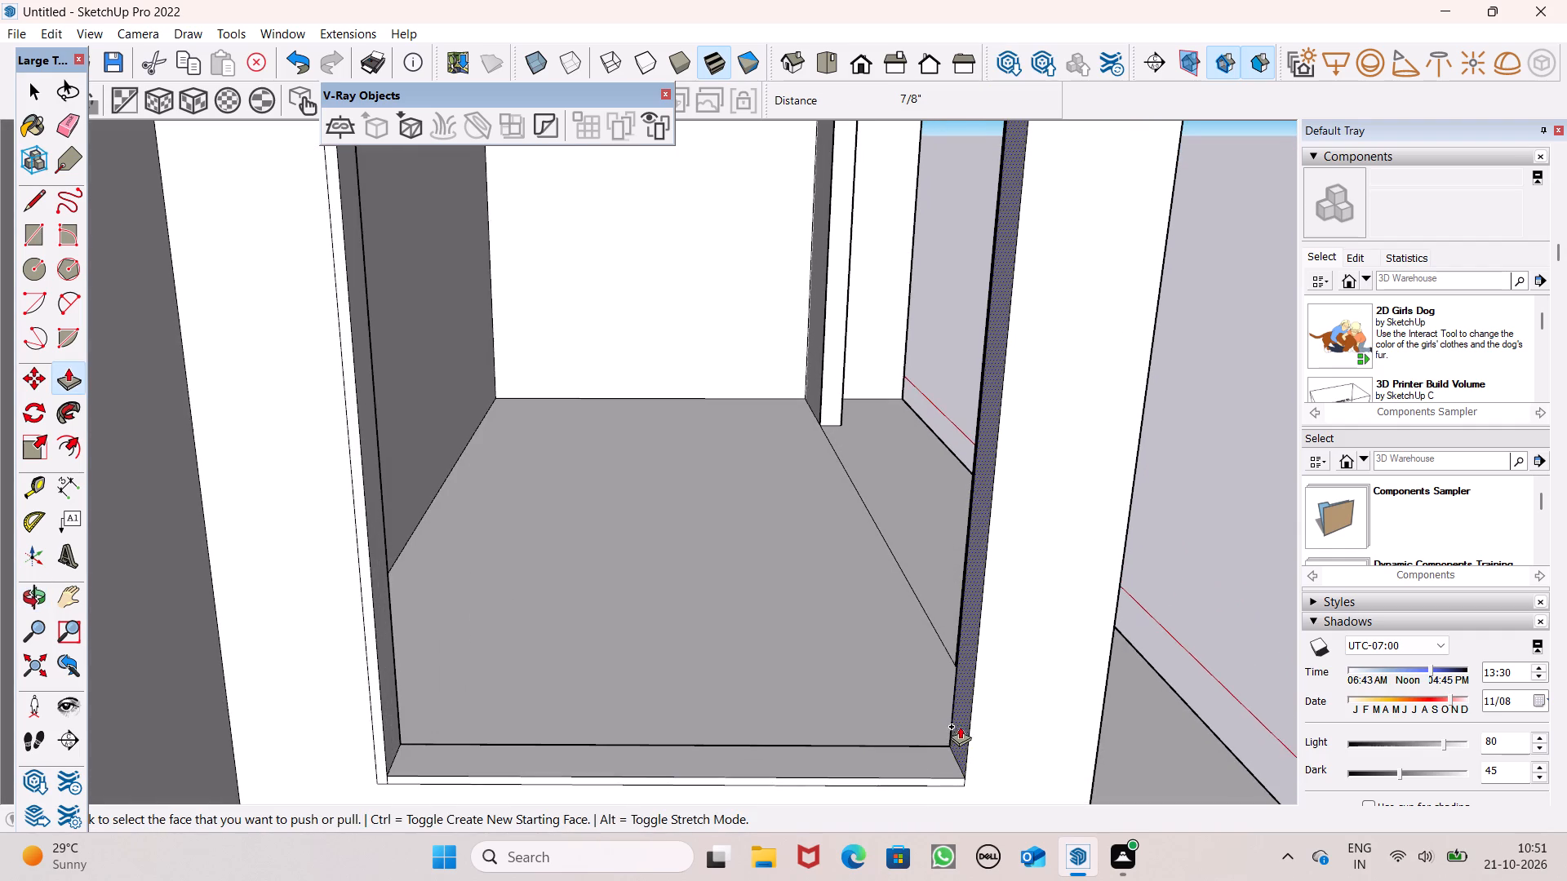
pyautogui.moveTo(952, 731); pyautogui.dragTo(944, 742)
# Examine the borders of the balcony openings and the whole front facade from several angles.
pyautogui.scroll(-4, 837, 693)
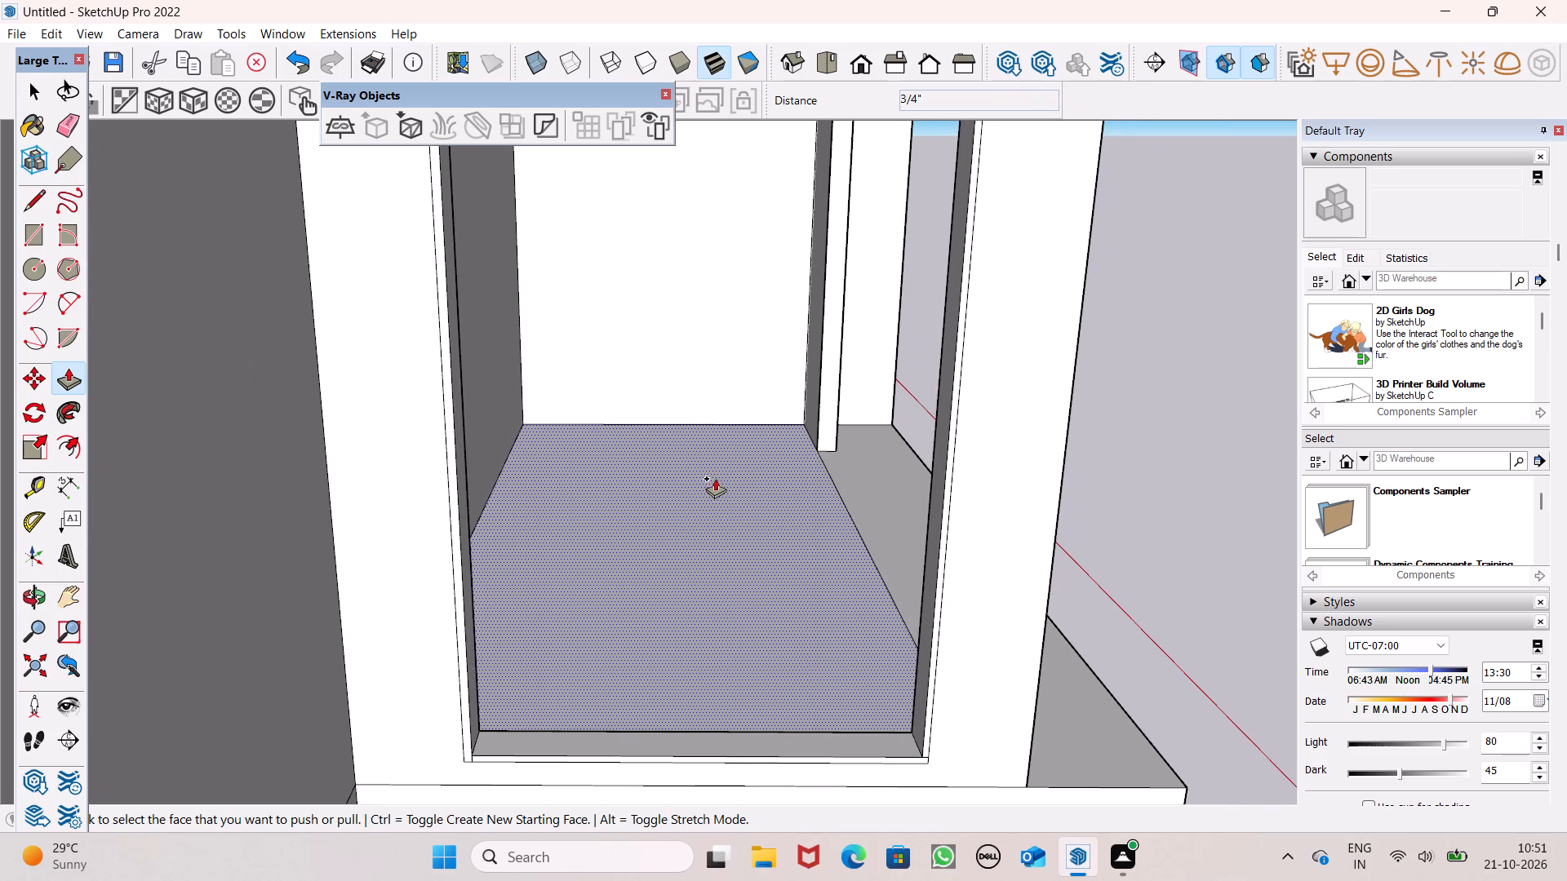
pyautogui.scroll(-1, 710, 474)
pyautogui.scroll(-4, 674, 541)
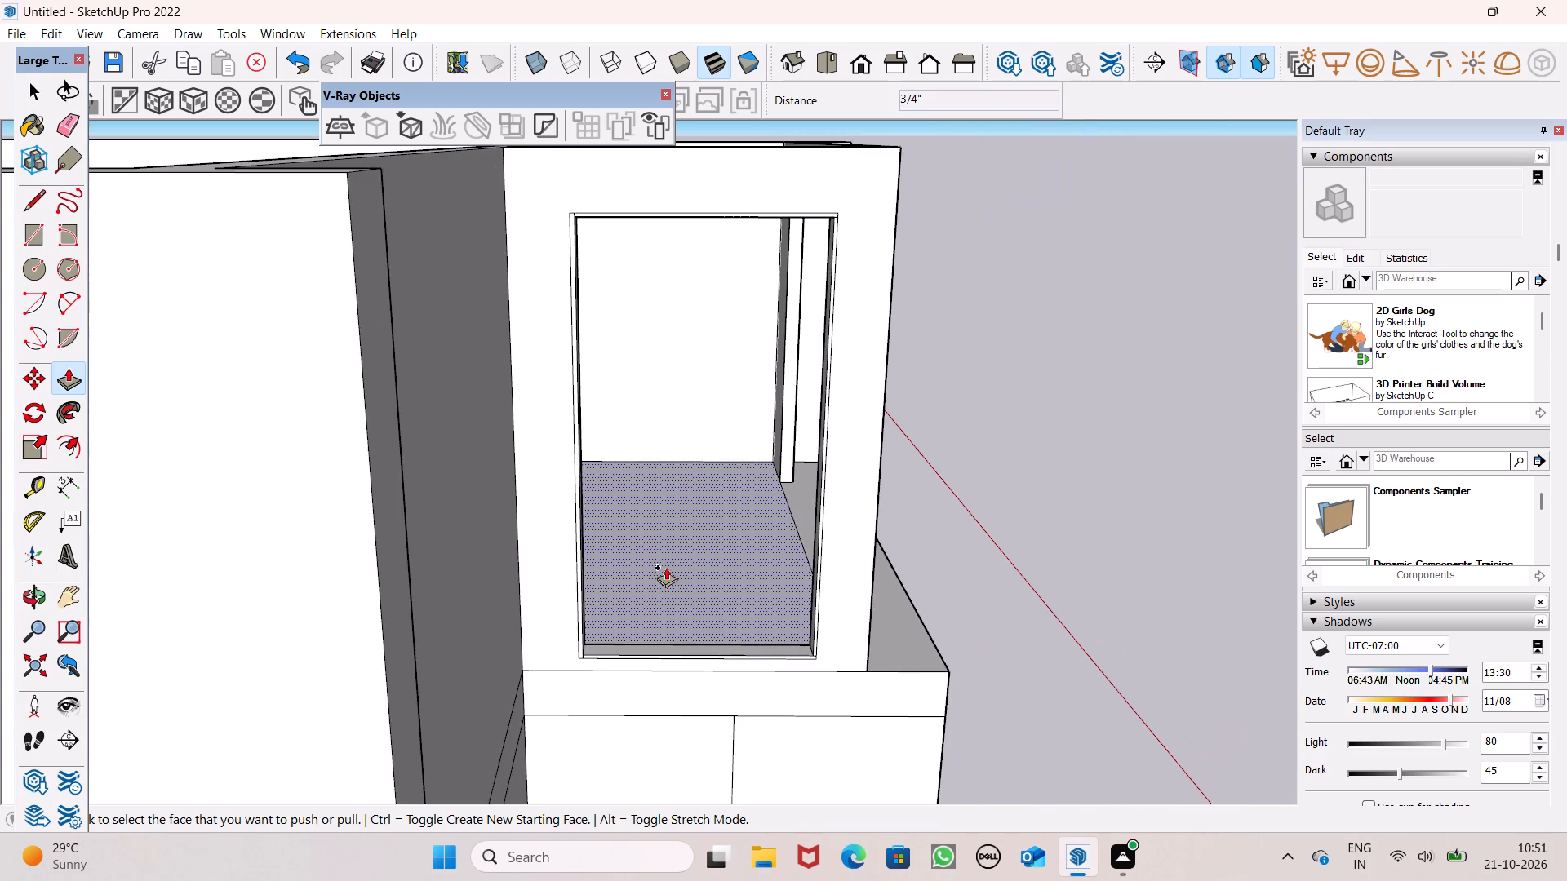
pyautogui.moveTo(693, 584); pyautogui.dragTo(431, 556, button='middle')
pyautogui.scroll(-3, 800, 489)
pyautogui.moveTo(845, 492); pyautogui.dragTo(591, 609, button='middle')
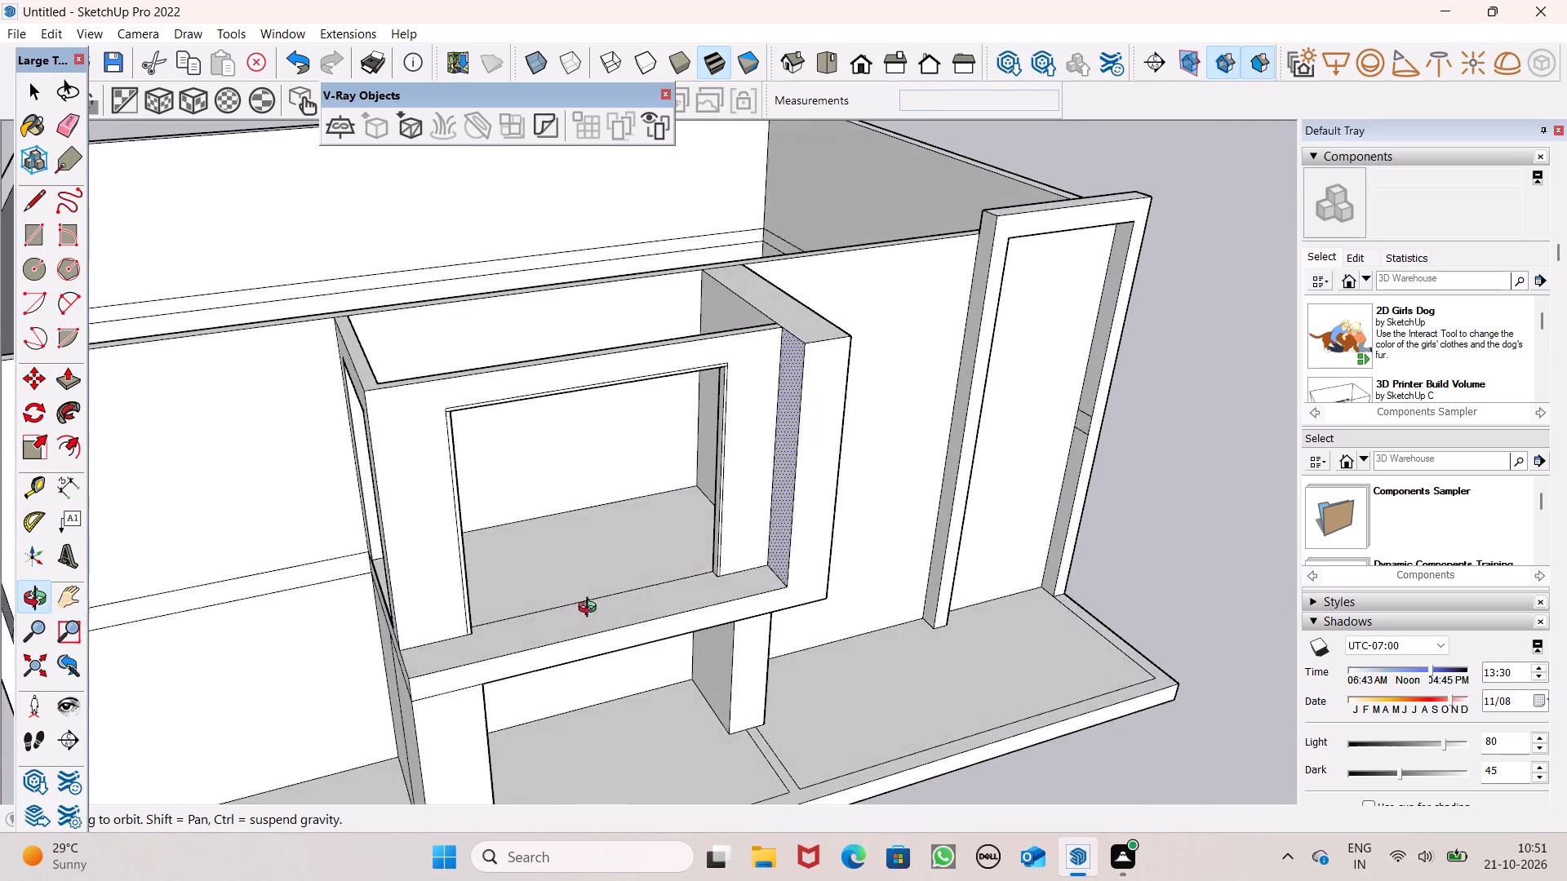
pyautogui.moveTo(591, 609); pyautogui.dragTo(585, 609, button='middle')
pyautogui.scroll(-5, 1007, 444)
pyautogui.moveTo(831, 560); pyautogui.dragTo(595, 620, button='middle')
pyautogui.scroll(3, 677, 584)
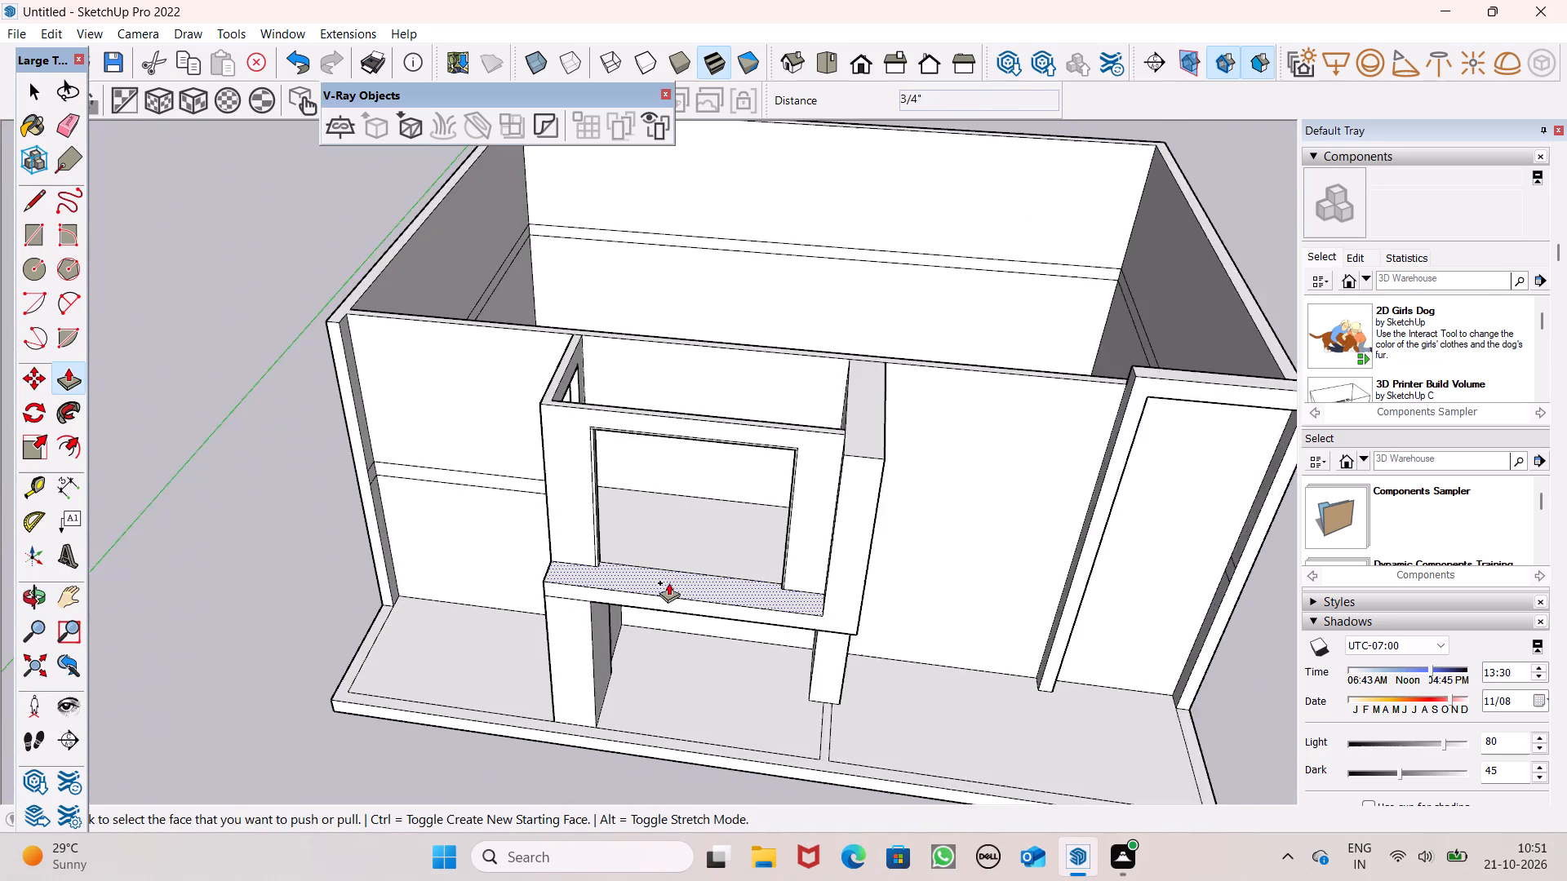
pyautogui.scroll(1, 668, 582)
pyautogui.press('space')
pyautogui.scroll(-4, 827, 570)
pyautogui.moveTo(539, 643); pyautogui.dragTo(642, 536, button='middle')
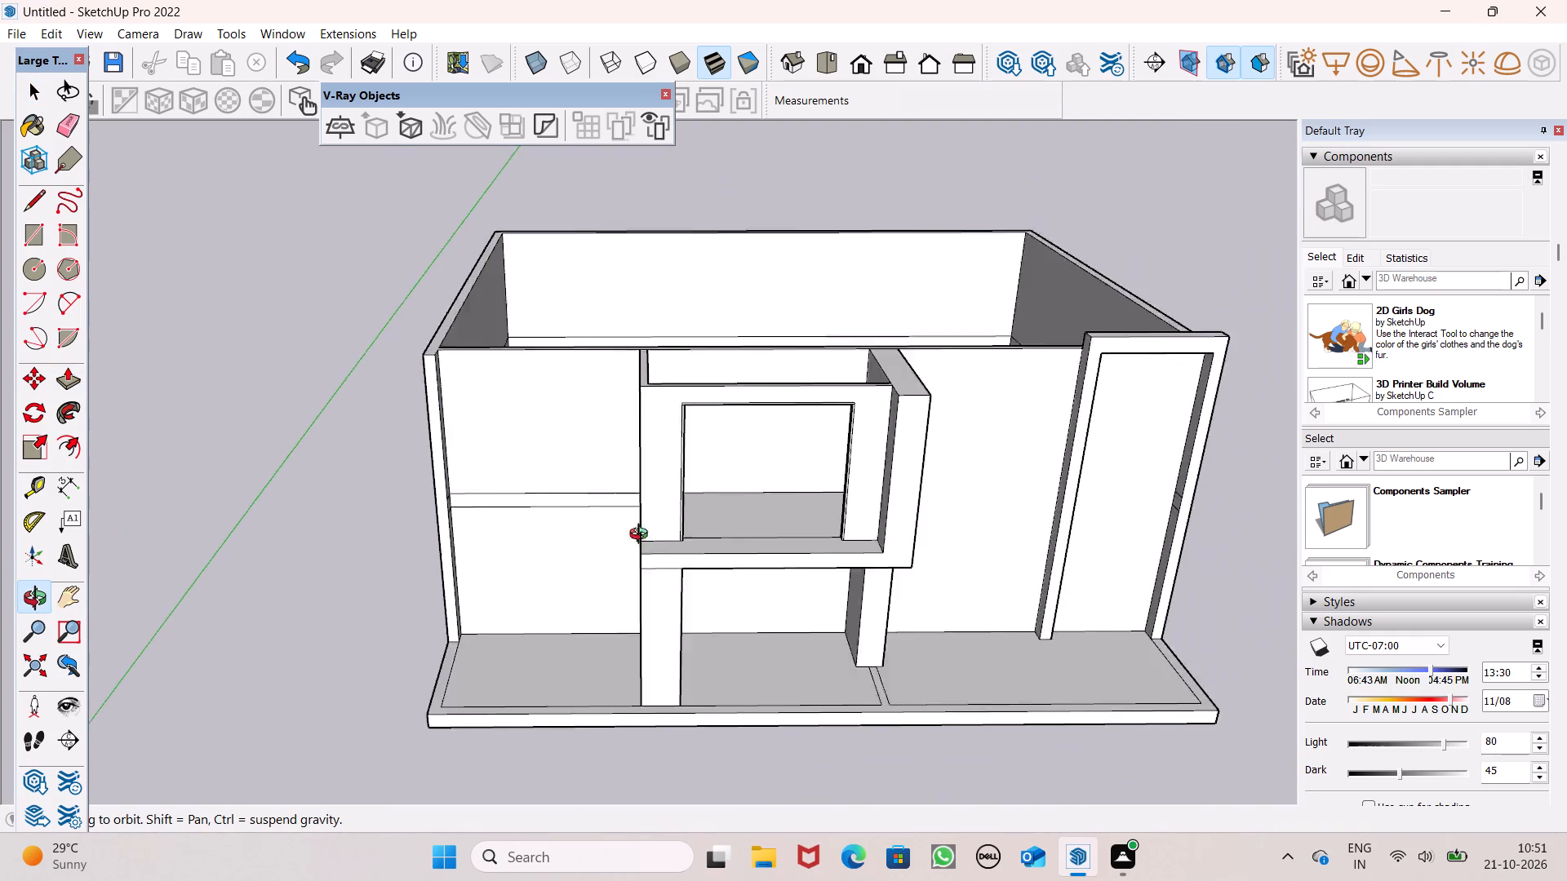
pyautogui.moveTo(642, 536); pyautogui.dragTo(584, 392, button='middle')
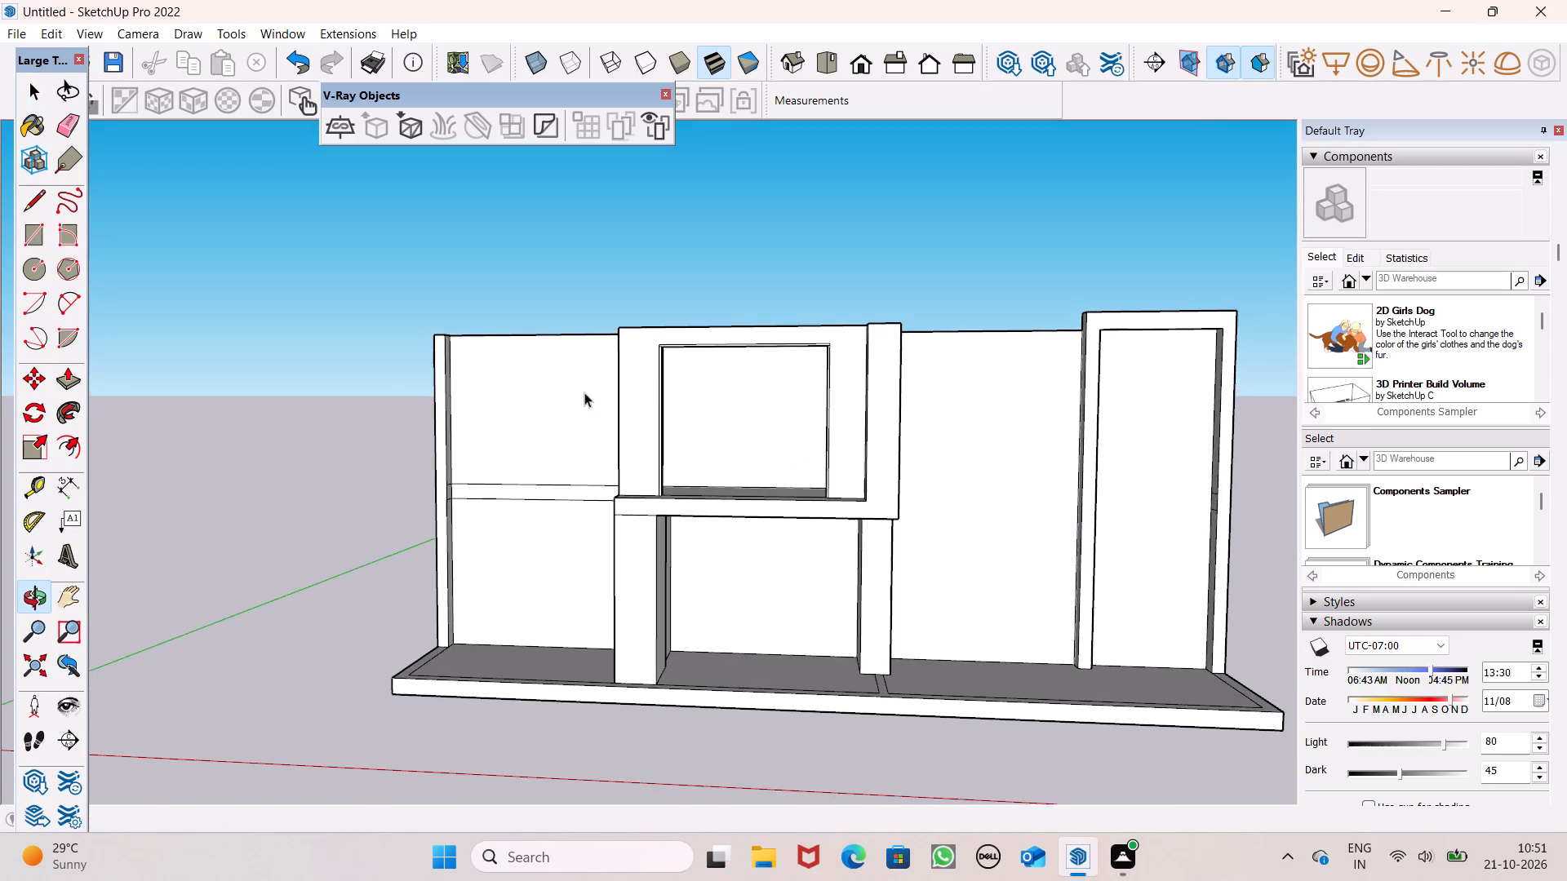
pyautogui.moveTo(584, 392); pyautogui.dragTo(556, 396, button='middle')
pyautogui.scroll(-6, 873, 379)
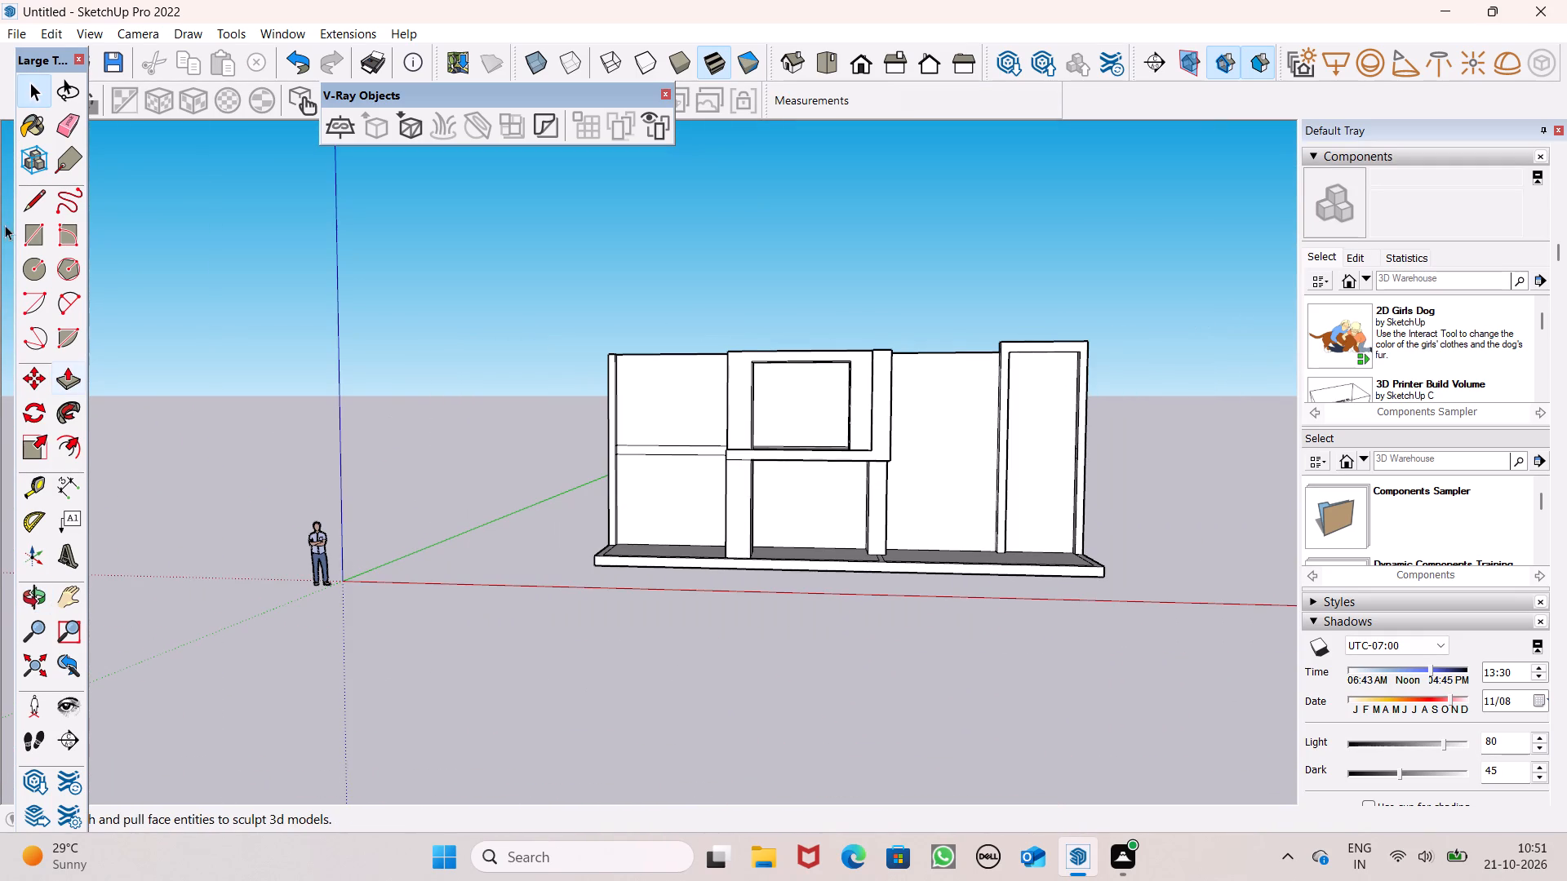
# Erase the two horizontal floor-level lines on the front wall left of the balcony.
pyautogui.click(83, 130)
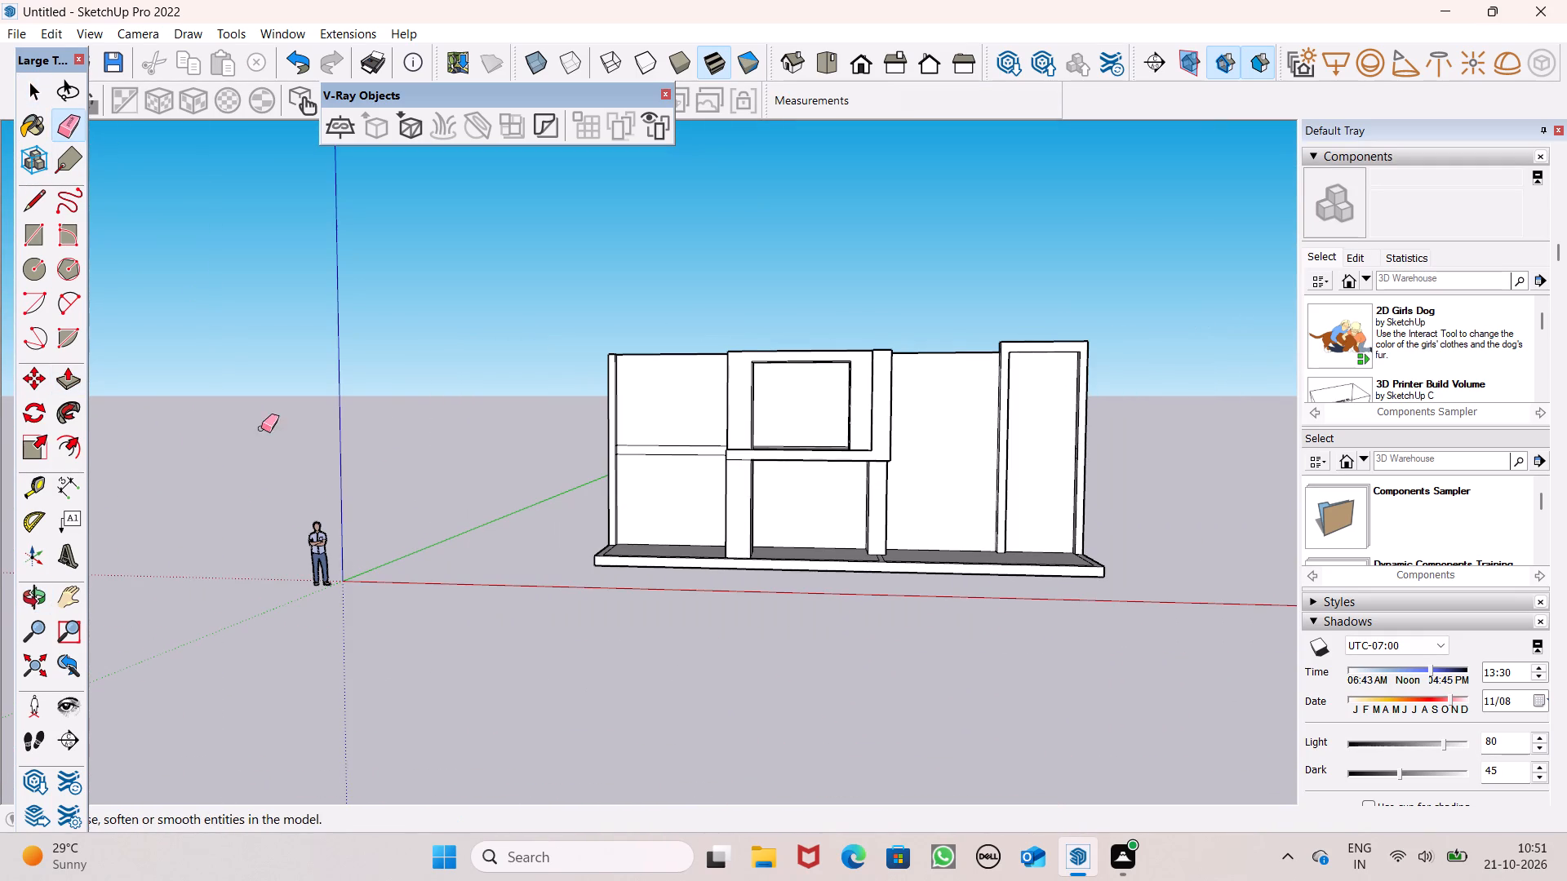
pyautogui.scroll(2, 705, 505)
pyautogui.moveTo(662, 423); pyautogui.dragTo(664, 443)
pyautogui.click(665, 447)
# Inspect the overall house from above, from the side and from the front.
pyautogui.scroll(-4, 803, 363)
pyautogui.moveTo(908, 405); pyautogui.dragTo(957, 679, button='middle')
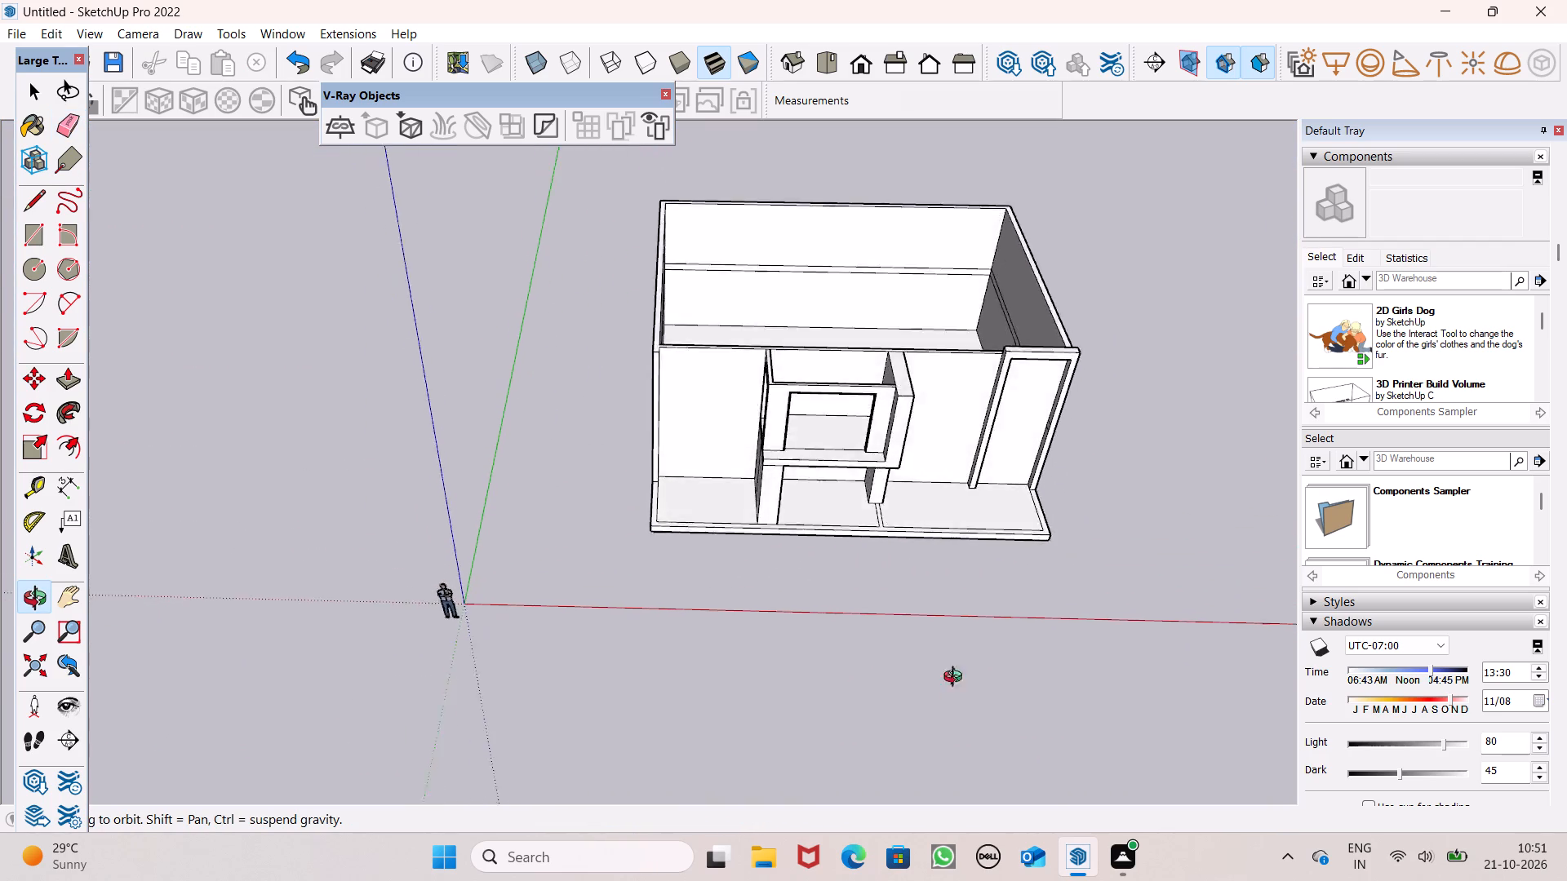
pyautogui.moveTo(957, 679); pyautogui.dragTo(1099, 395, button='middle')
pyautogui.scroll(-1, 1114, 390)
pyautogui.moveTo(616, 399); pyautogui.dragTo(799, 427, button='middle')
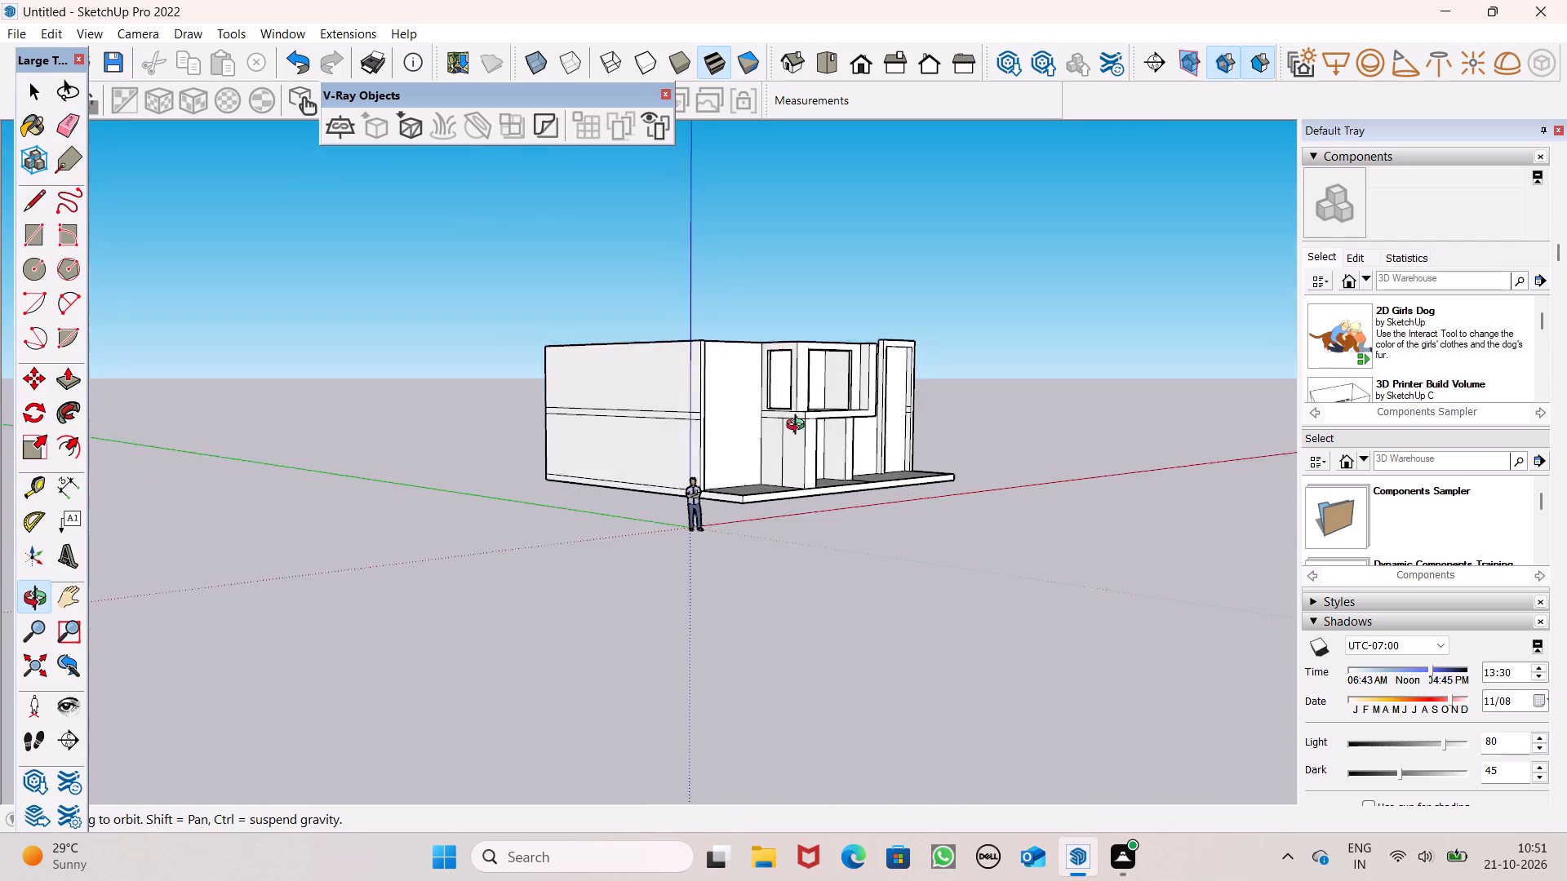
pyautogui.moveTo(799, 427); pyautogui.dragTo(581, 494, button='middle')
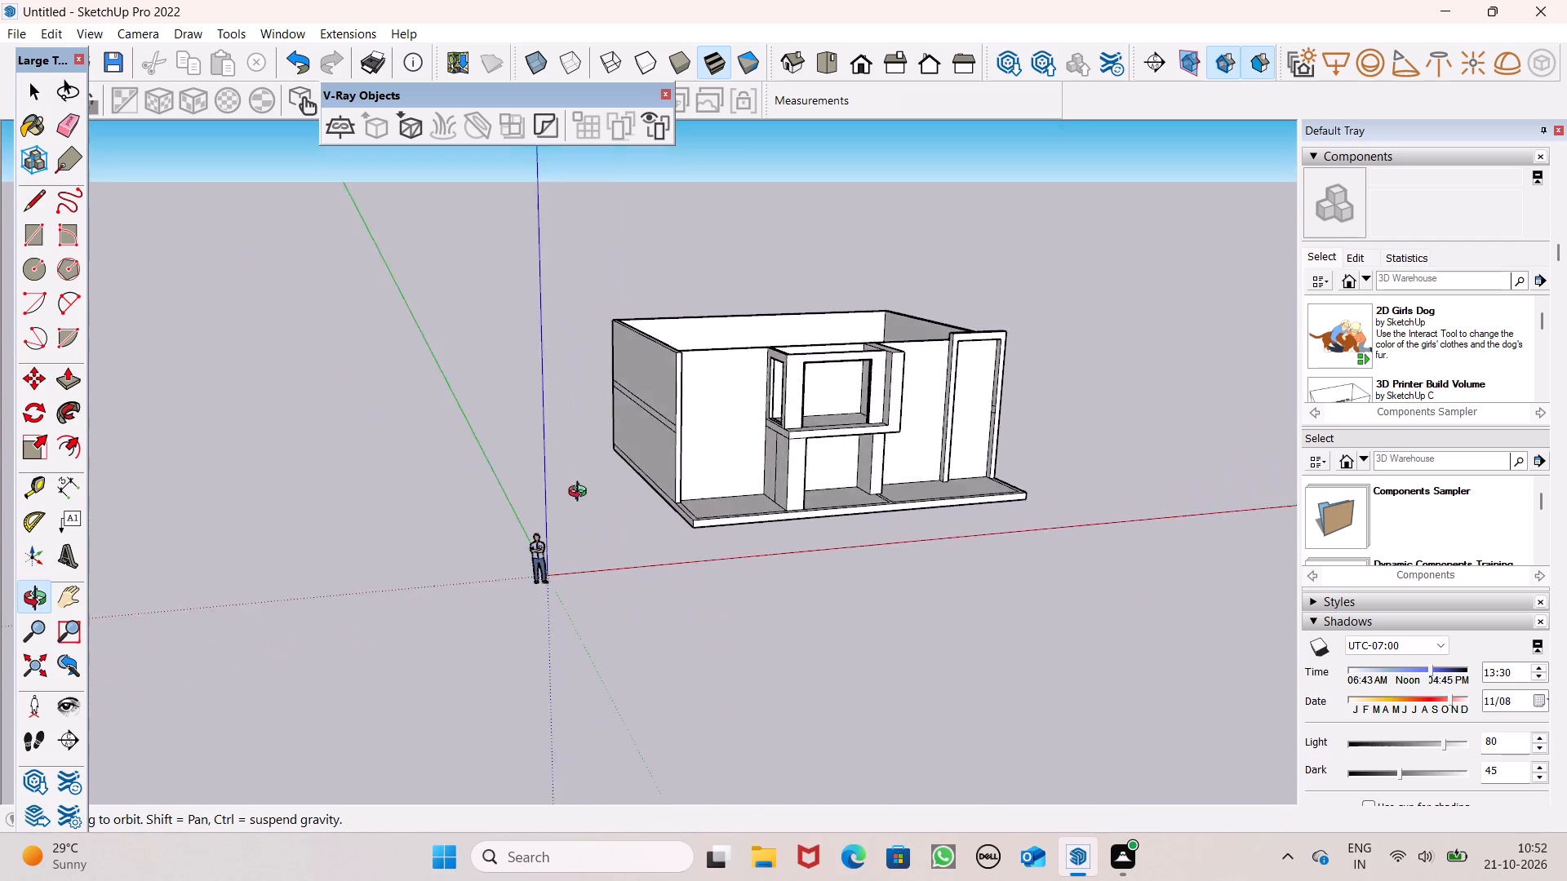
pyautogui.moveTo(581, 494); pyautogui.dragTo(433, 439, button='middle')
# Draw a window rectangle about 6' 11" by 5' 7" on the upper front wall left of the balcony.
pyautogui.scroll(5, 729, 374)
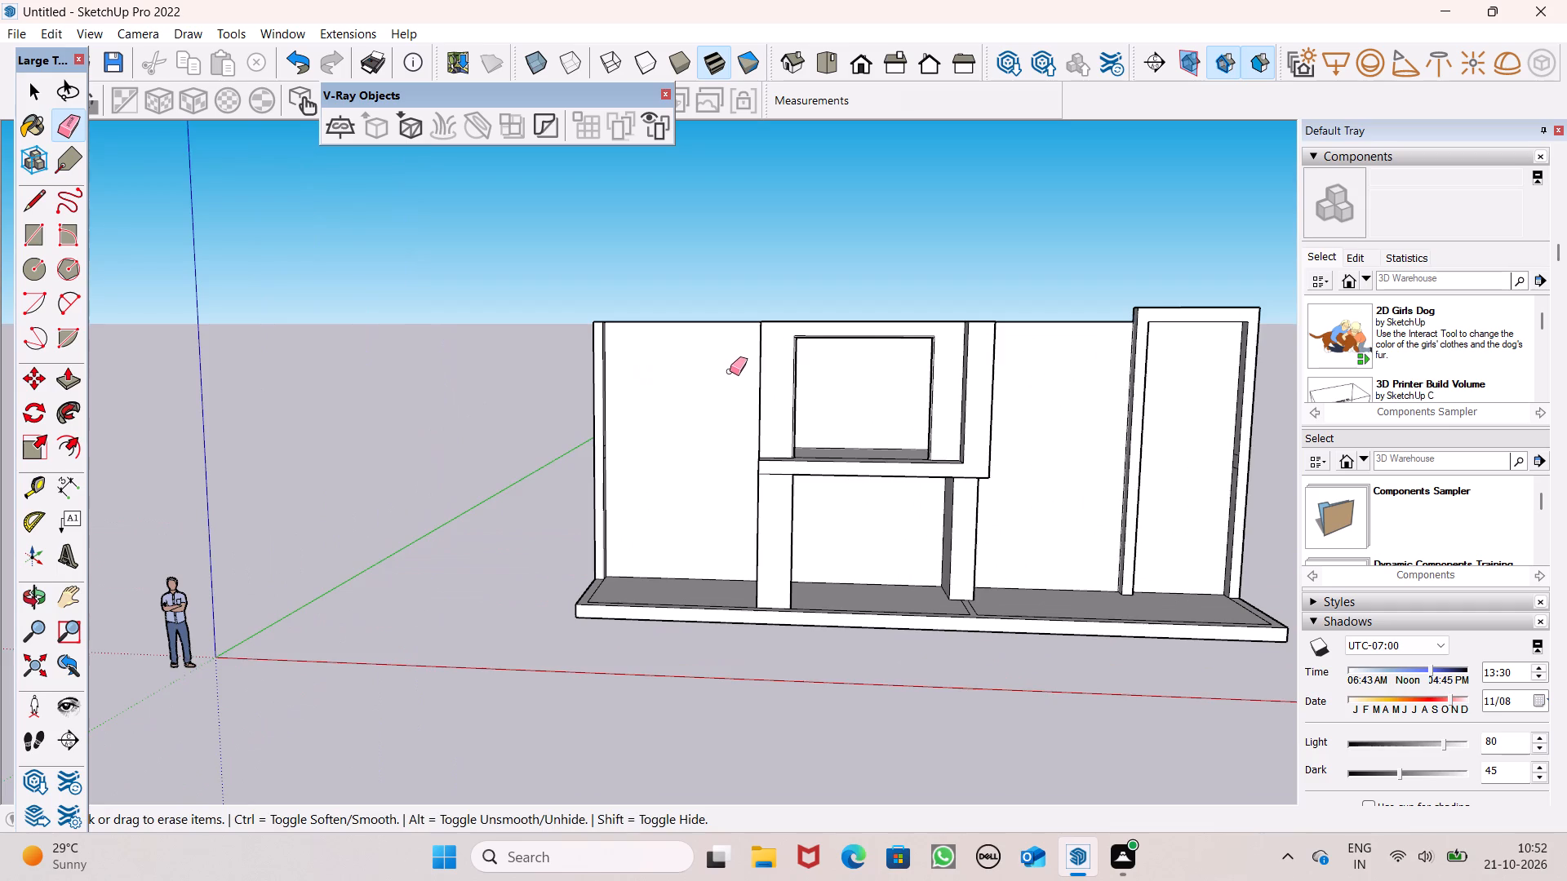
pyautogui.moveTo(730, 367); pyautogui.dragTo(738, 314, button='middle')
pyautogui.scroll(1, 736, 315)
pyautogui.moveTo(691, 424); pyautogui.dragTo(721, 410, button='middle')
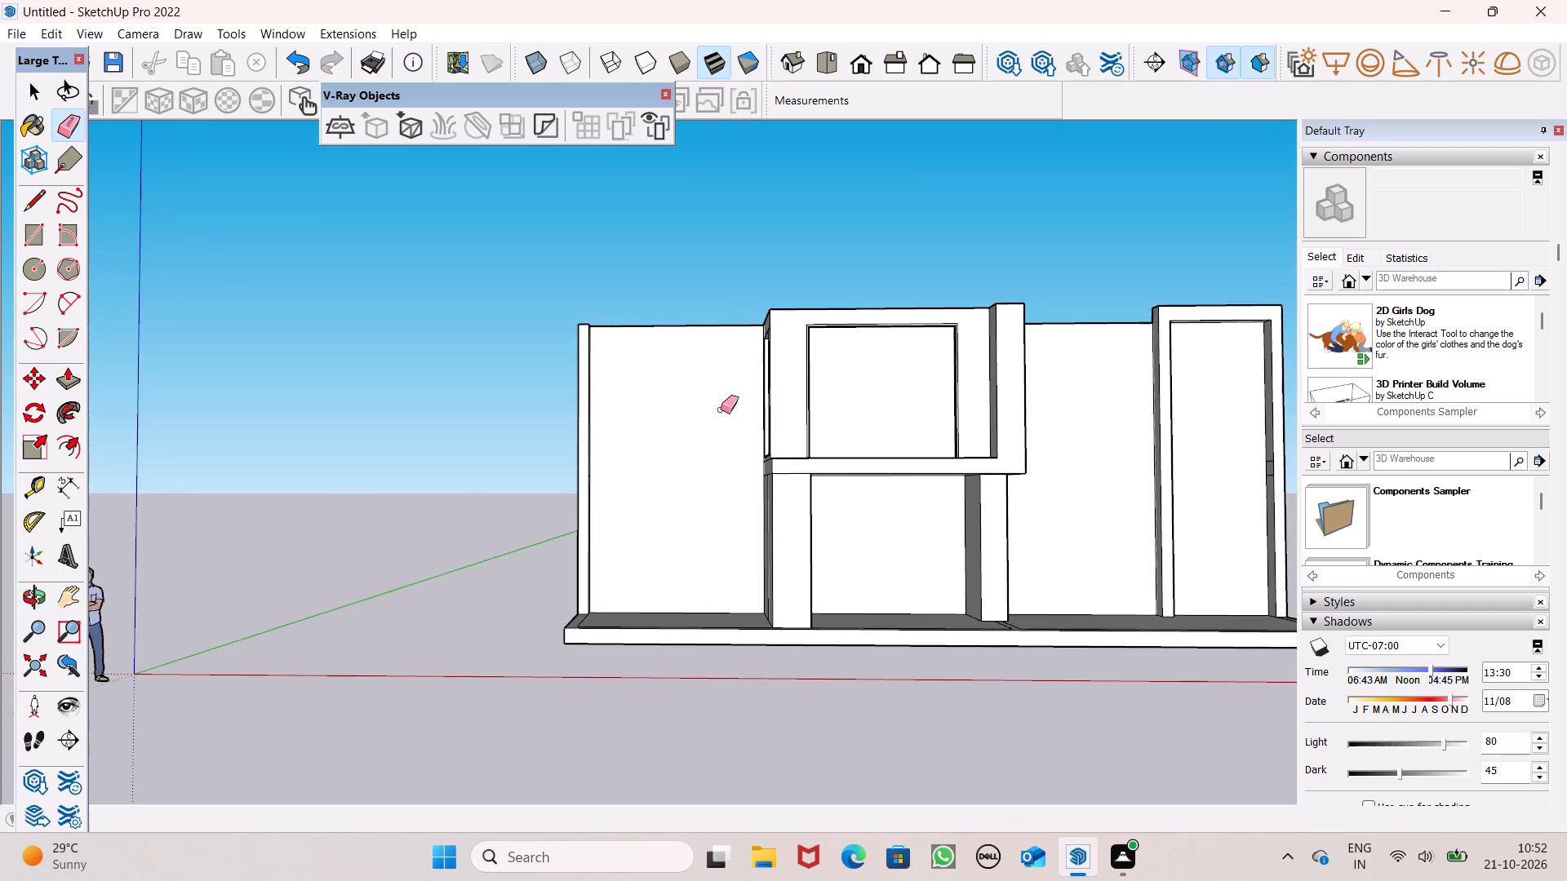
pyautogui.scroll(3, 726, 388)
pyautogui.moveTo(788, 472); pyautogui.dragTo(773, 494, button='middle')
pyautogui.click(47, 223)
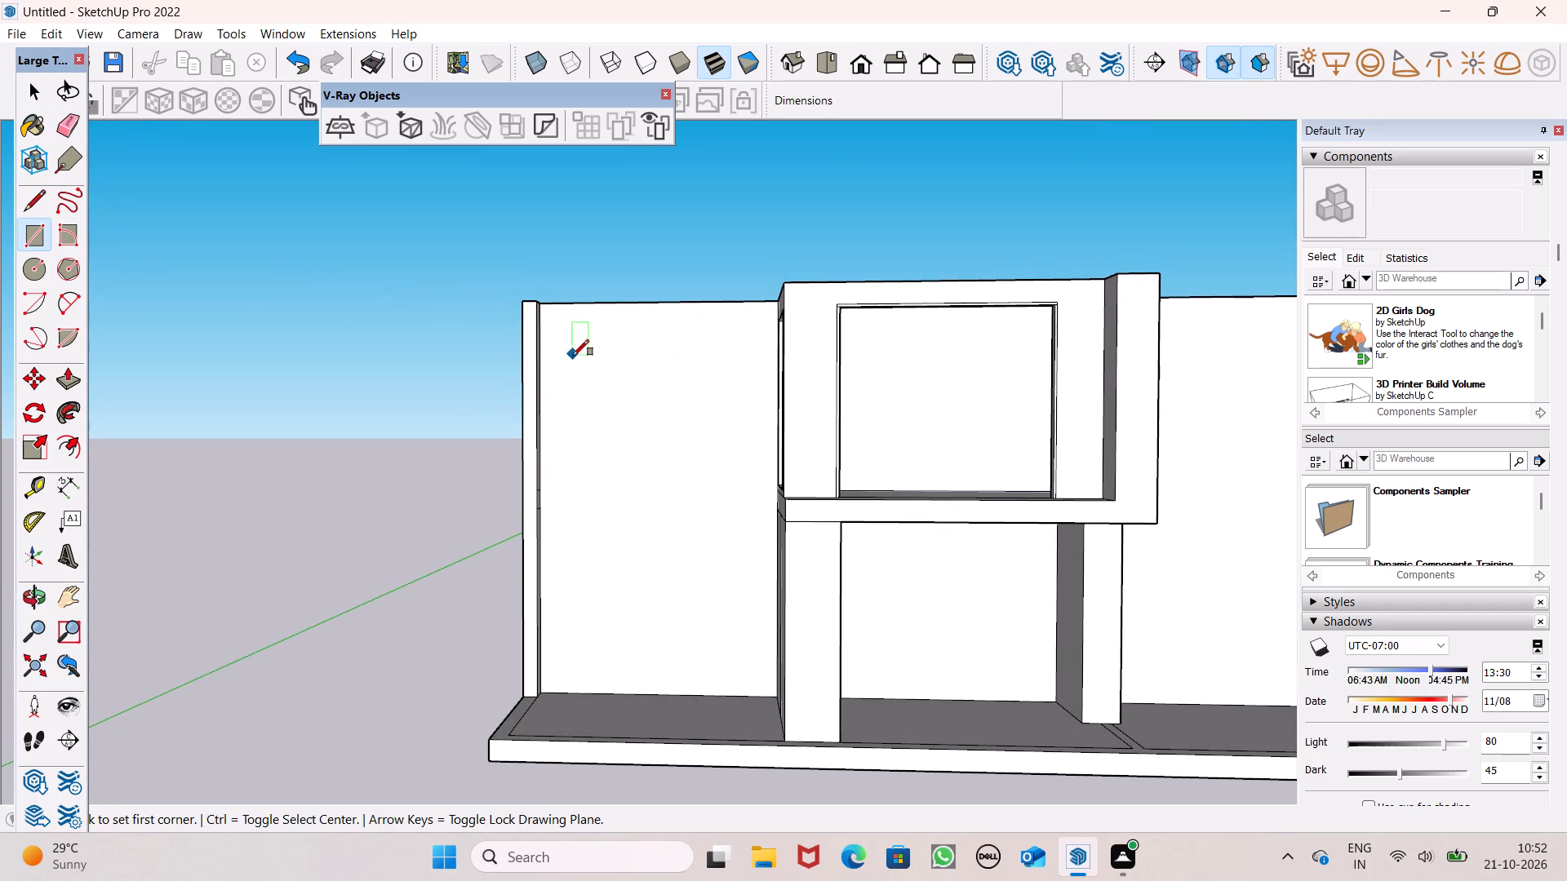
pyautogui.scroll(3, 577, 361)
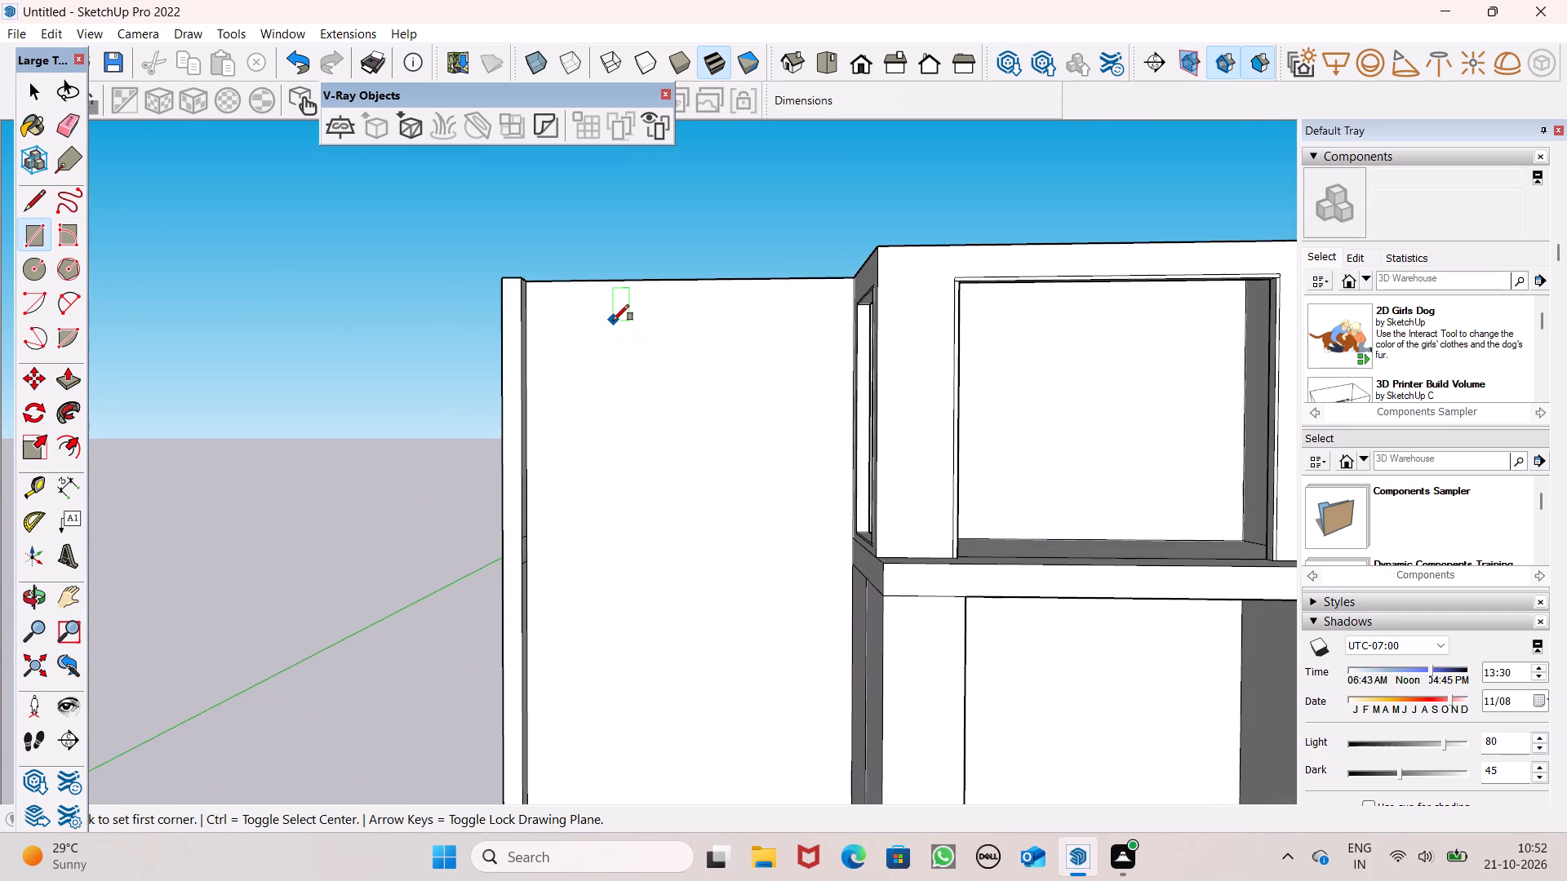
pyautogui.click(616, 353)
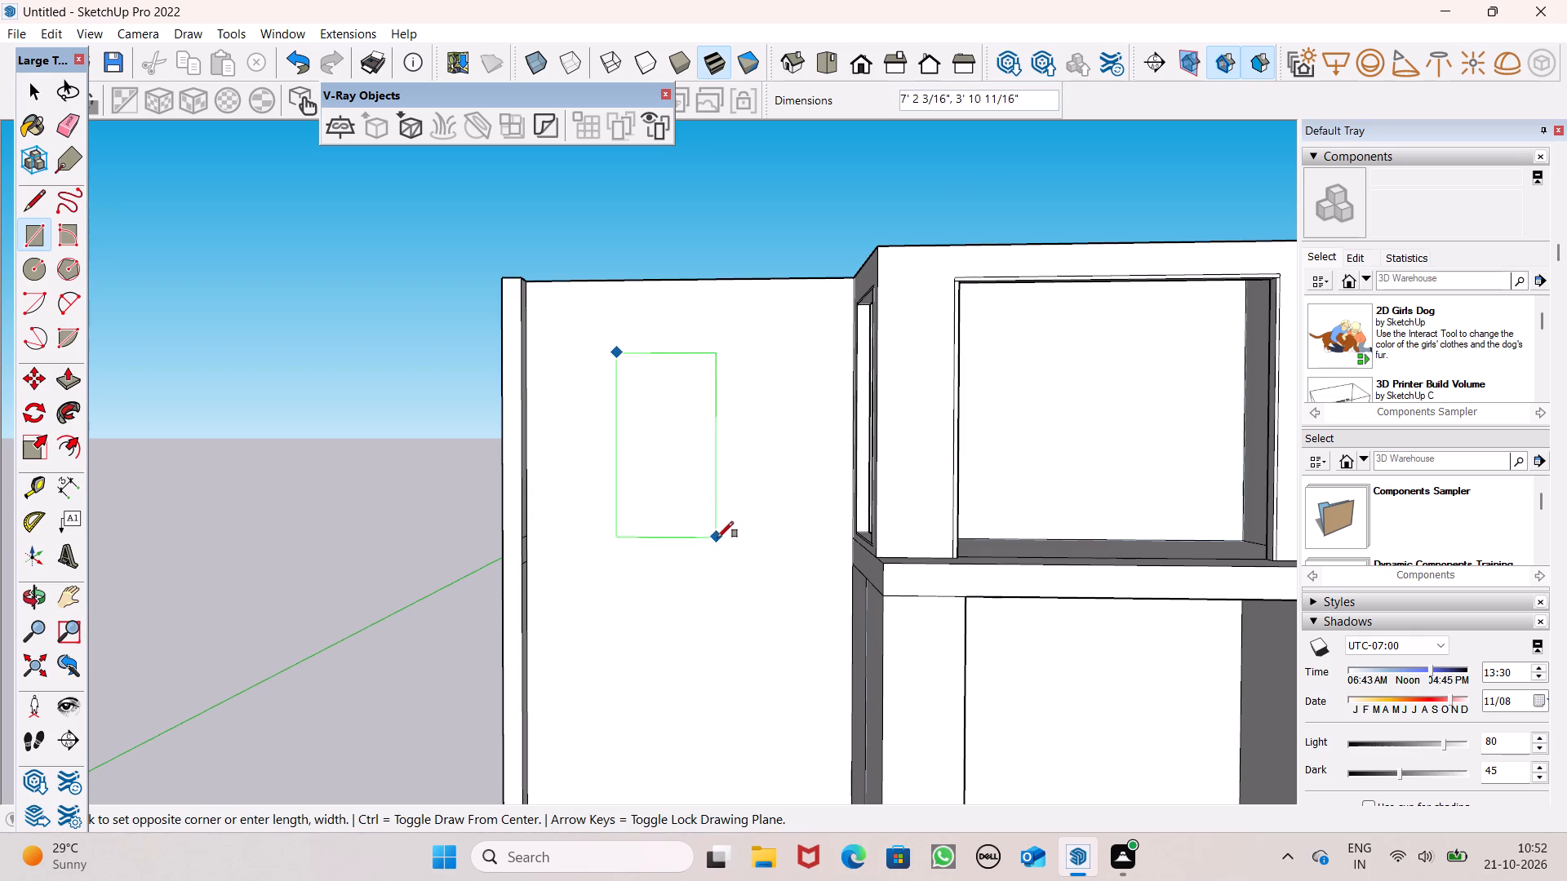
pyautogui.click(759, 531)
# Copy the window rectangle with its edges straight down about 8' 7" onto the ground-floor part of the front wall.
pyautogui.scroll(-6, 637, 392)
pyautogui.press('space')
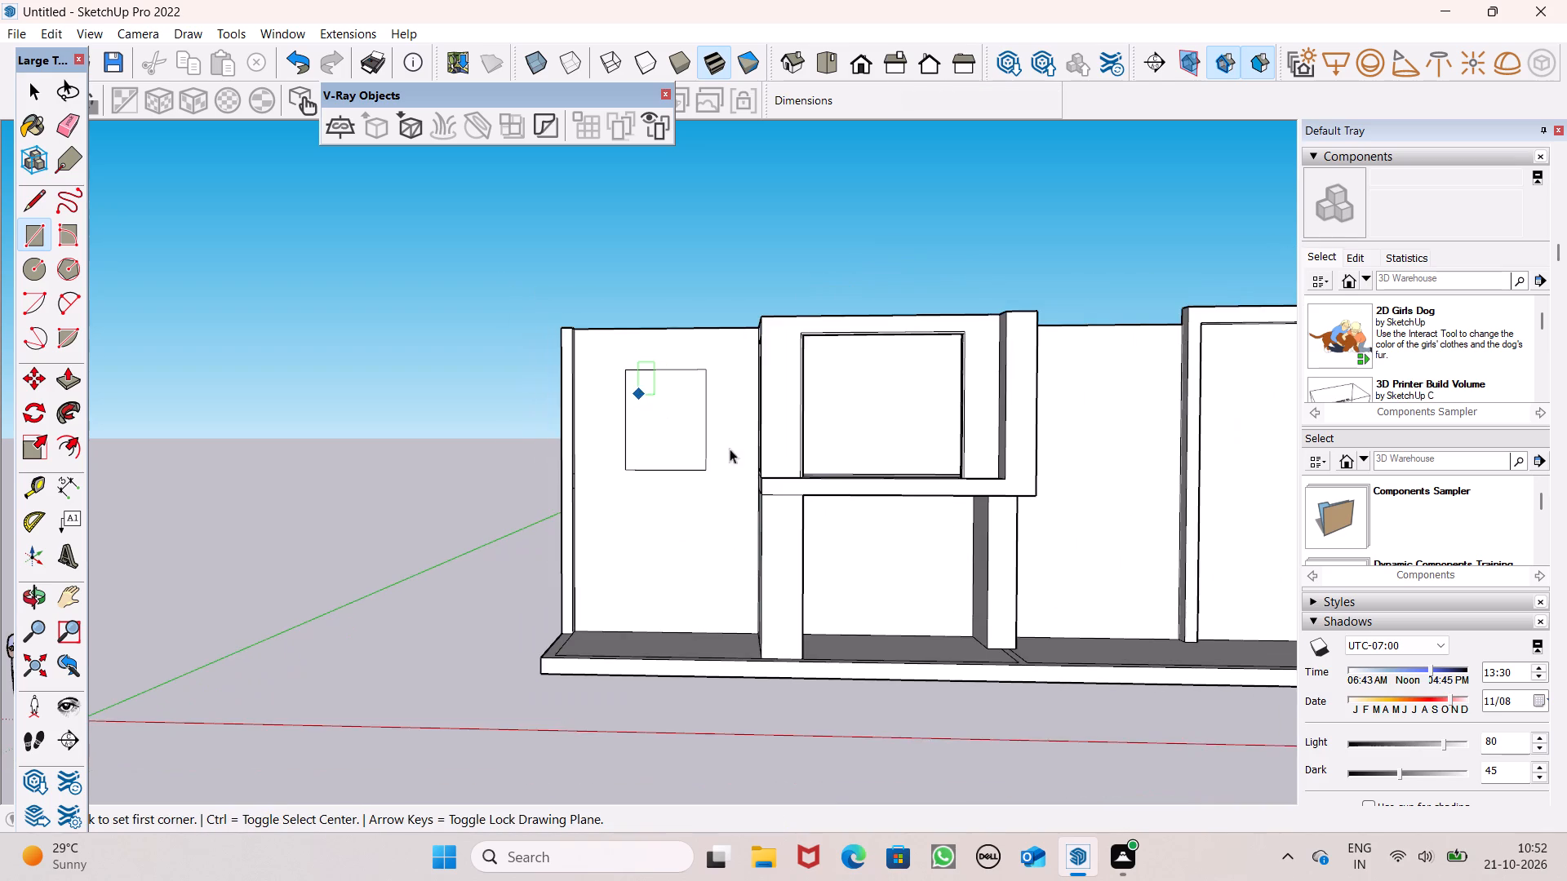
pyautogui.moveTo(742, 480); pyautogui.dragTo(737, 436, button='middle')
pyautogui.doubleClick(700, 435)
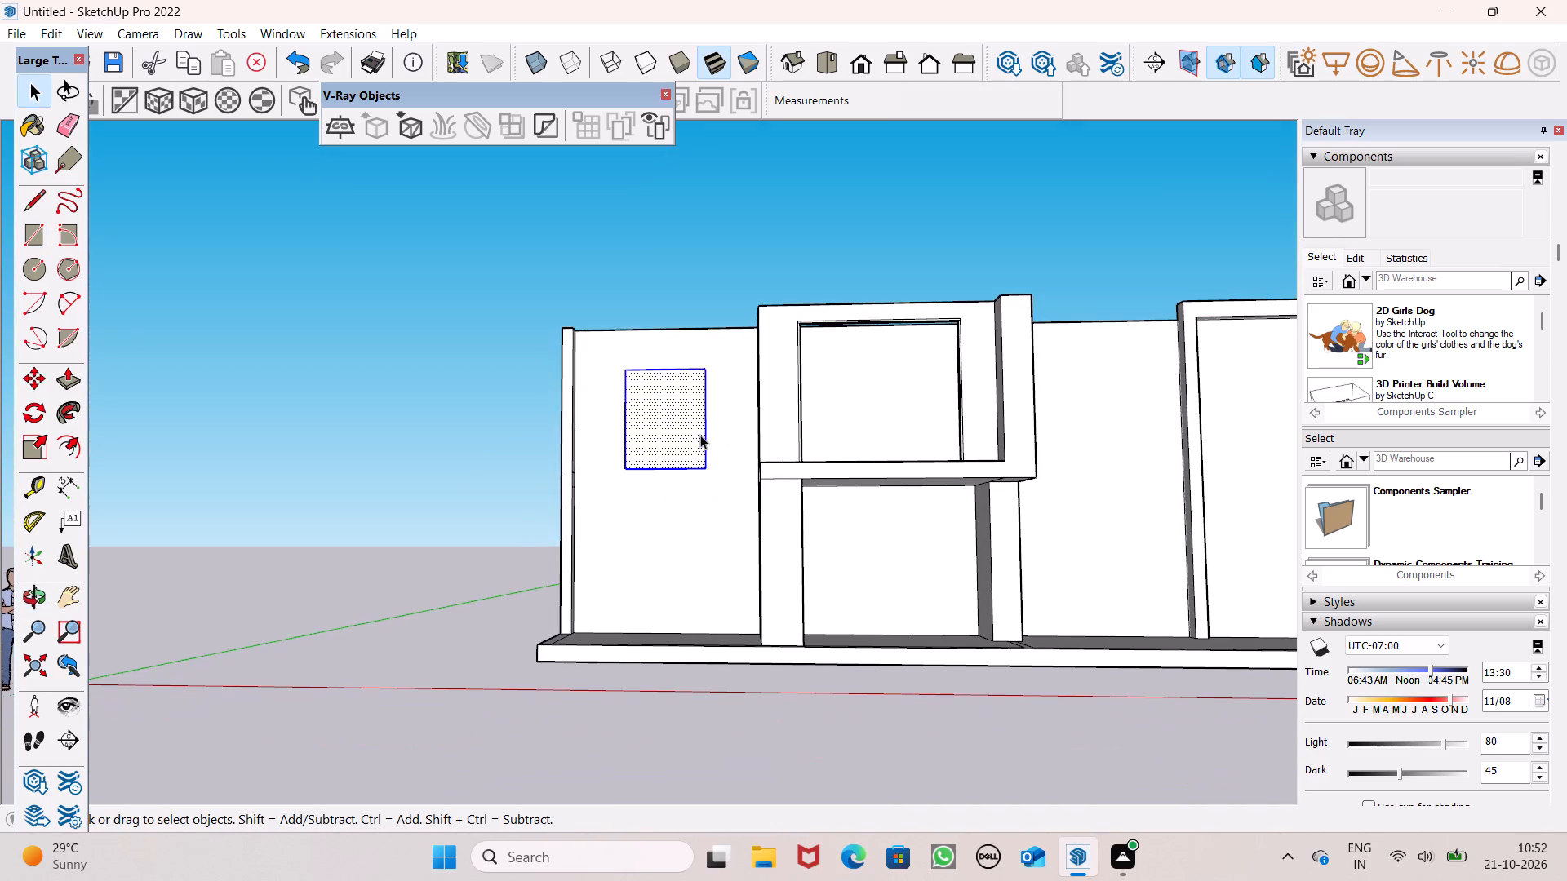
pyautogui.press('m')
pyautogui.press('Return')
pyautogui.scroll(5, 686, 520)
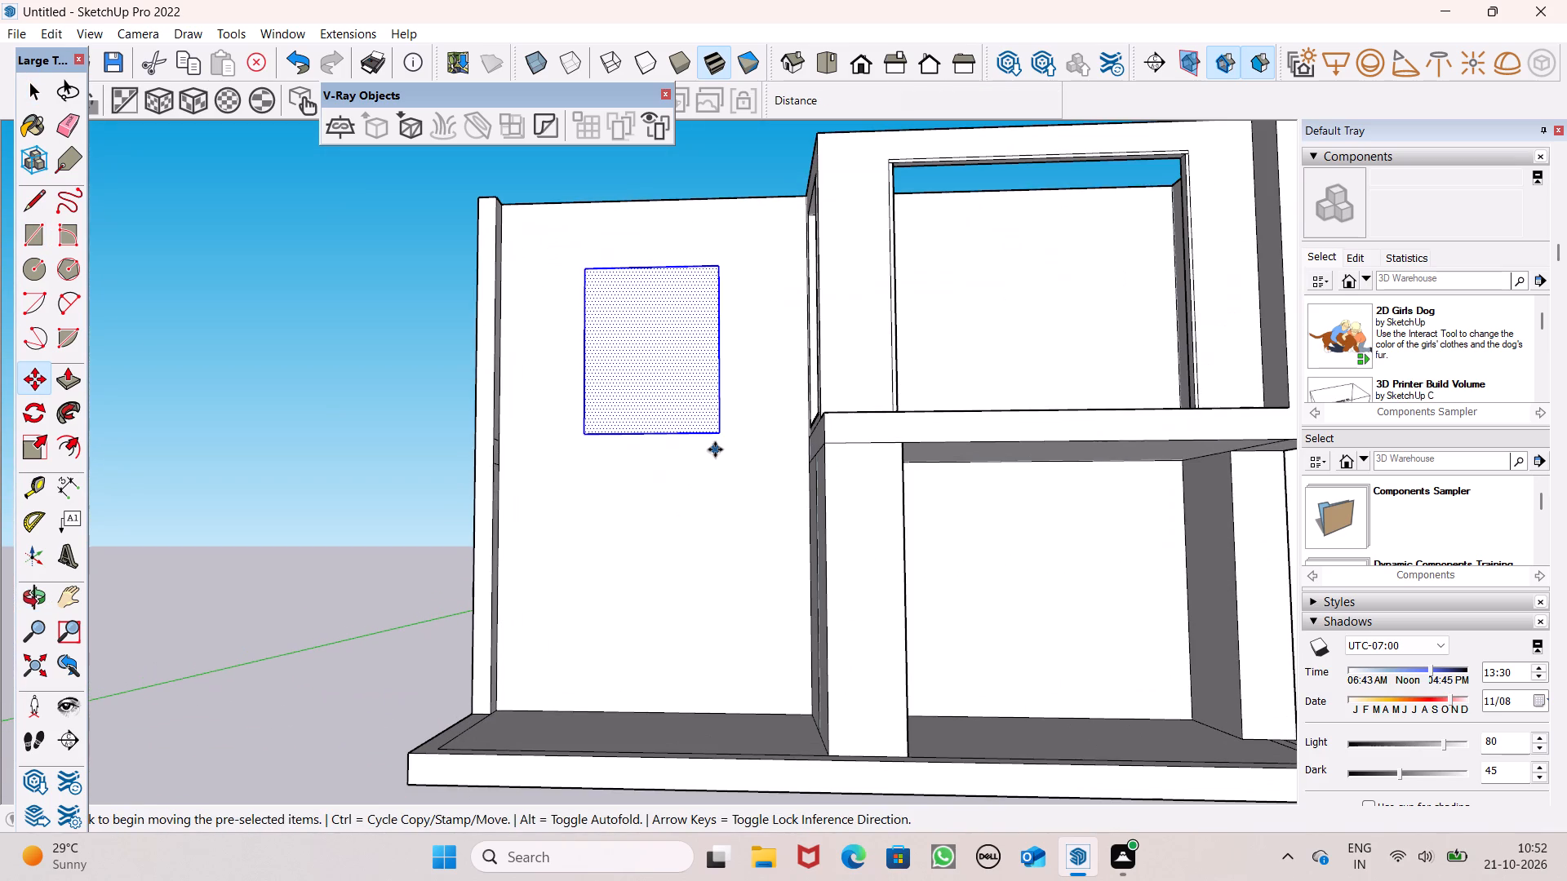
pyautogui.moveTo(721, 435); pyautogui.dragTo(720, 649)
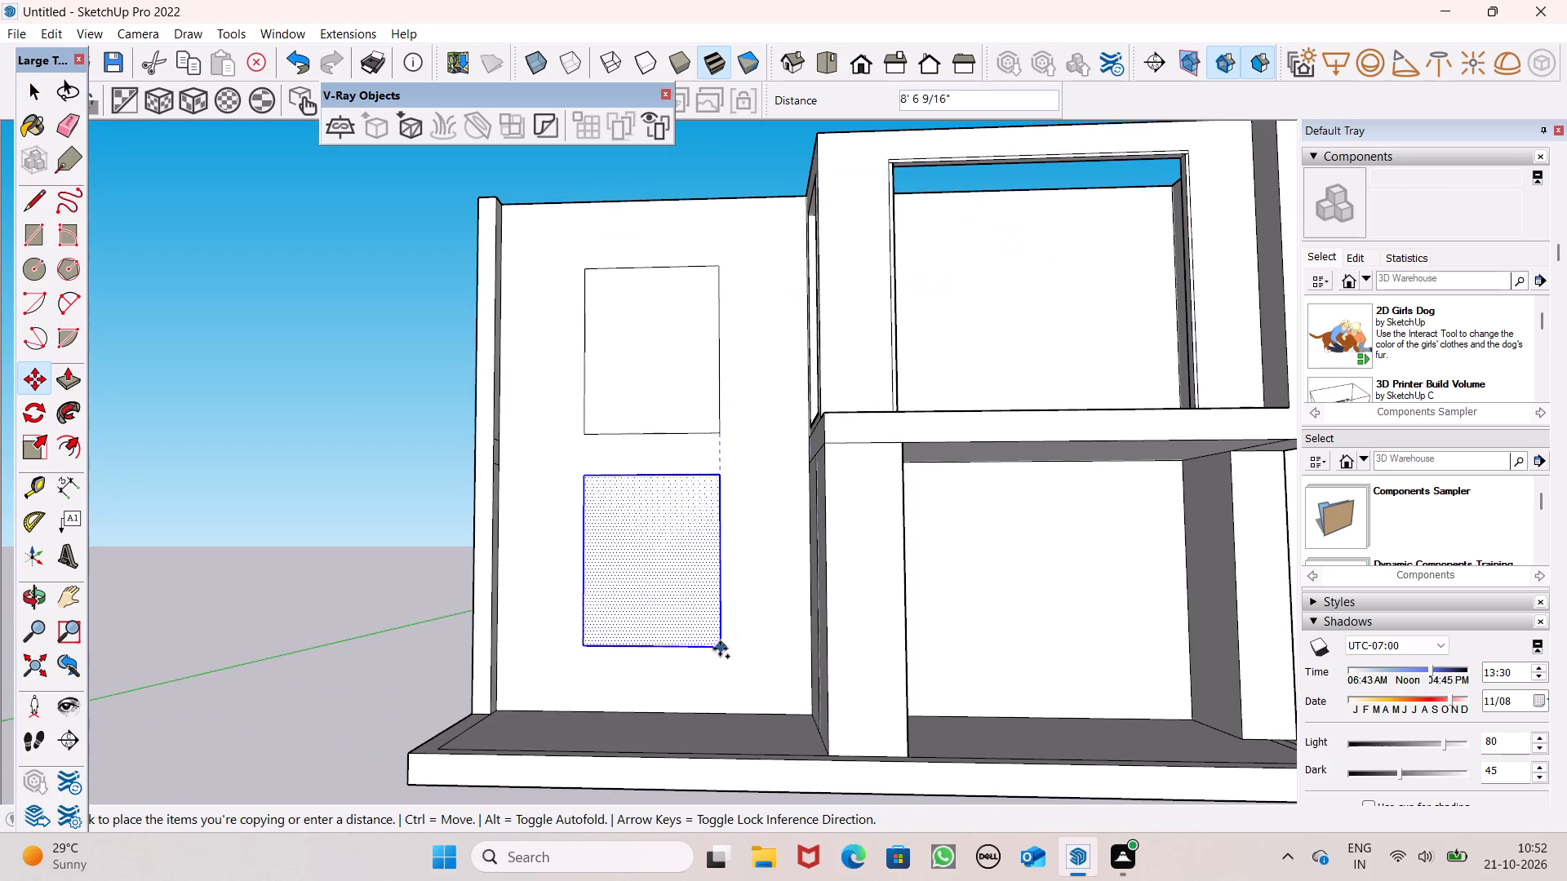
pyautogui.moveTo(720, 649); pyautogui.dragTo(721, 651)
pyautogui.press('space')
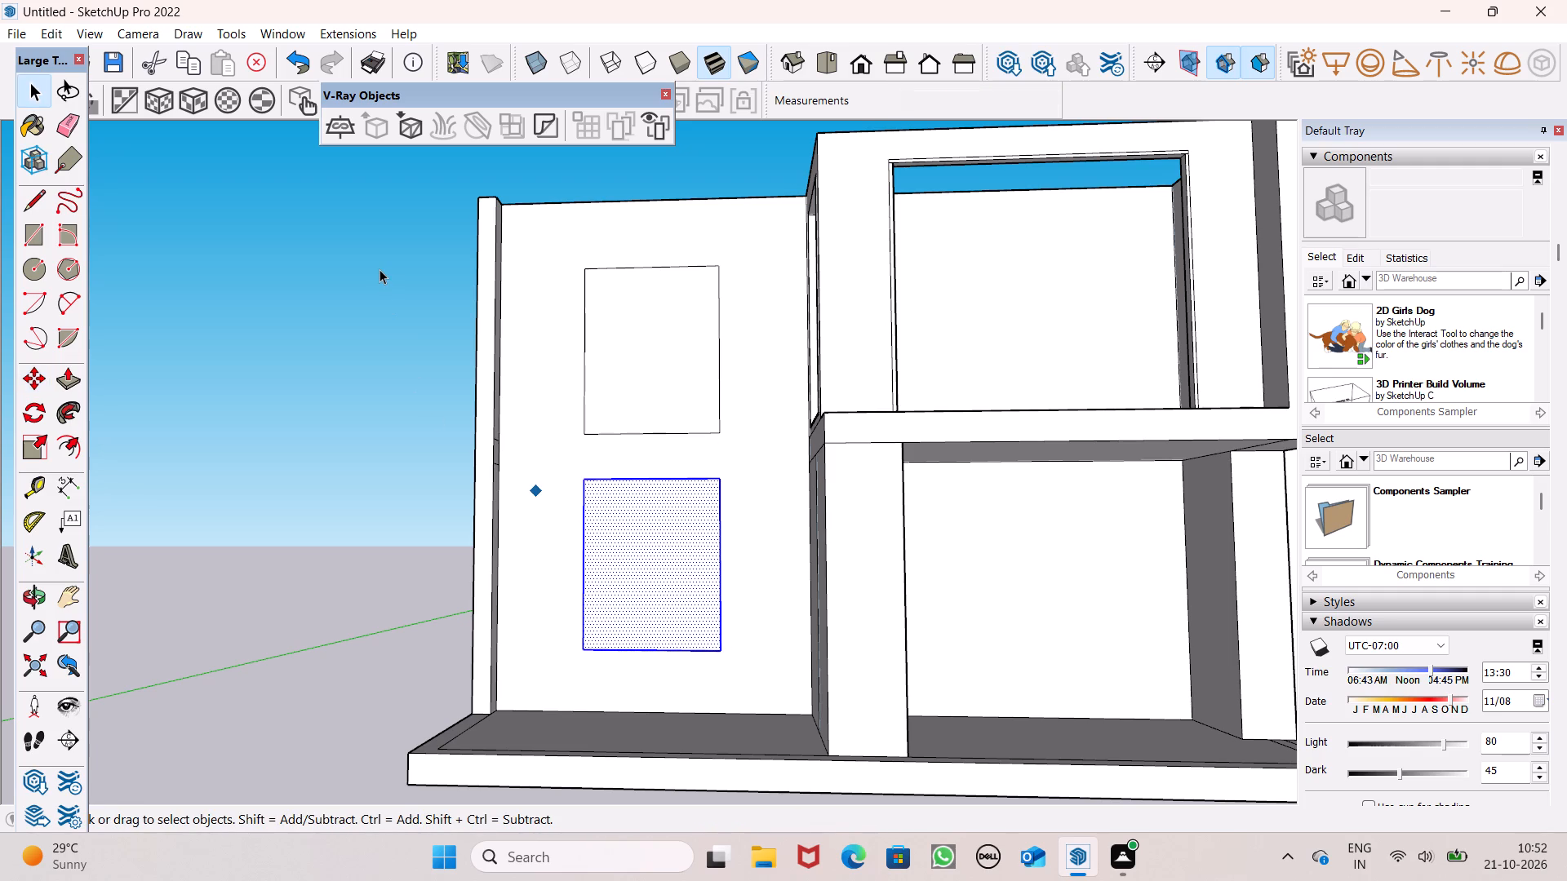
pyautogui.click(380, 269)
# Examine the house from above, from behind and from the front with both window outlines in view.
pyautogui.scroll(-6, 379, 269)
pyautogui.moveTo(601, 342); pyautogui.dragTo(605, 692, button='middle')
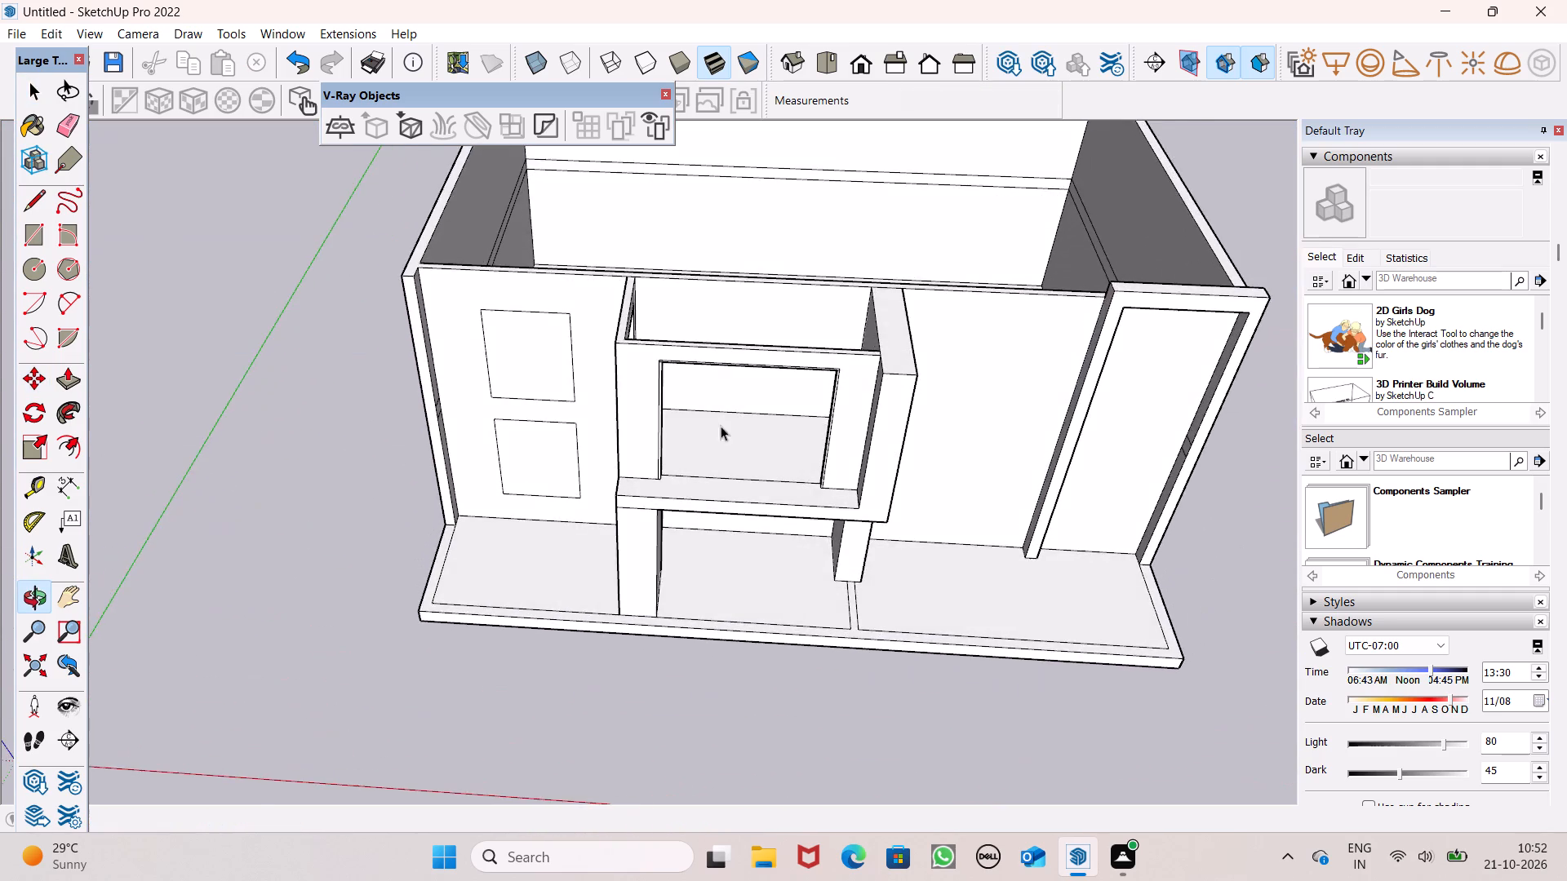
pyautogui.scroll(-3, 728, 387)
pyautogui.moveTo(713, 393); pyautogui.dragTo(54, 491, button='middle')
pyautogui.moveTo(753, 496); pyautogui.dragTo(418, 321, button='middle')
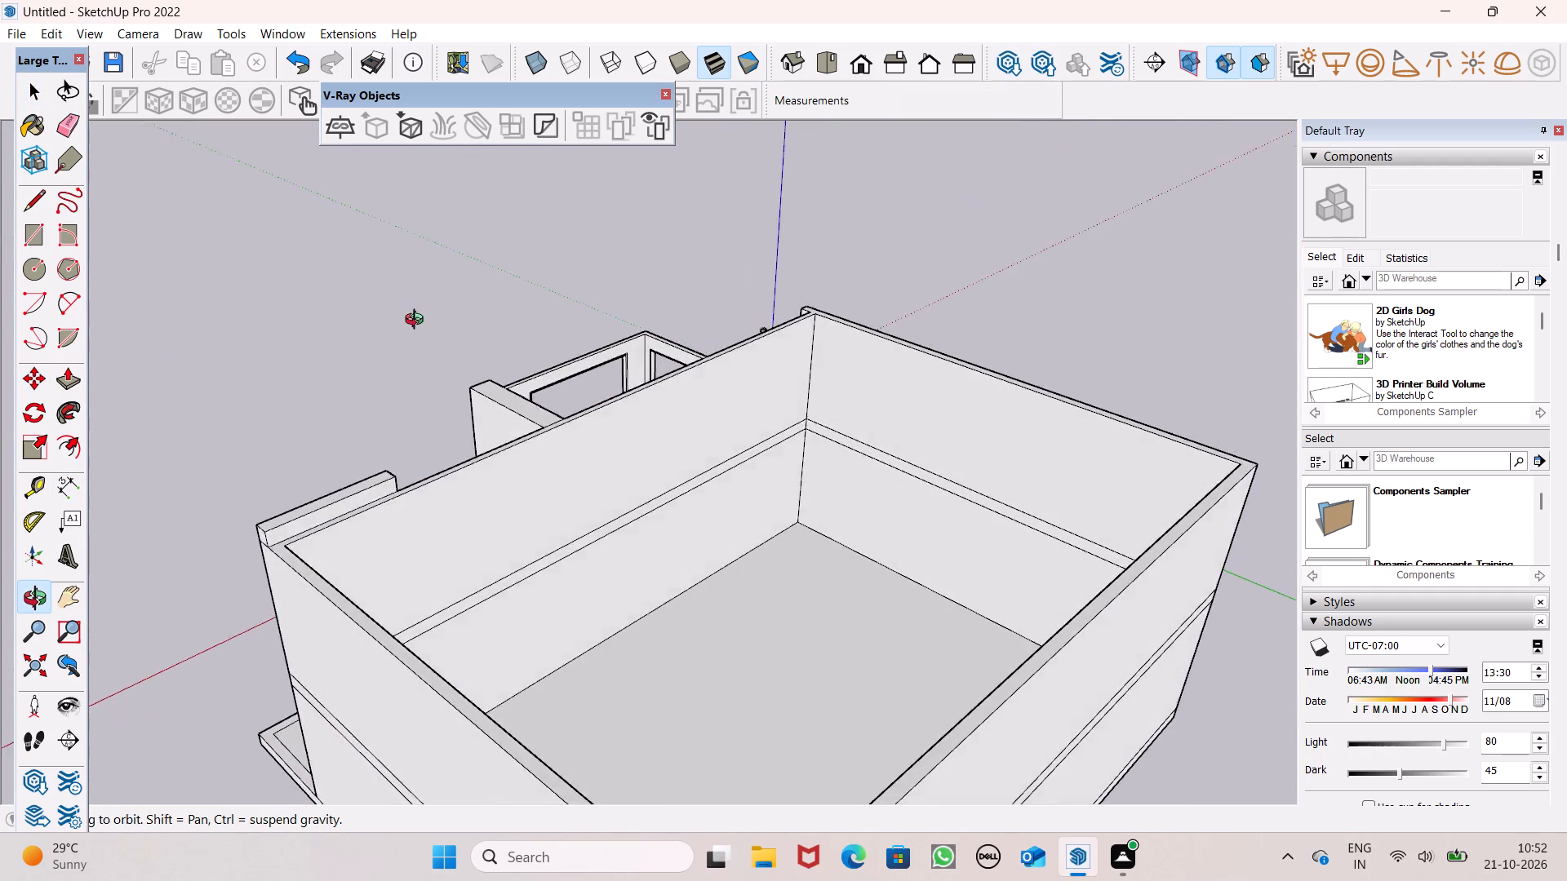
pyautogui.moveTo(418, 321); pyautogui.dragTo(1503, 327, button='middle')
pyautogui.scroll(1, 1503, 329)
pyautogui.moveTo(712, 449); pyautogui.dragTo(681, 393, button='middle')
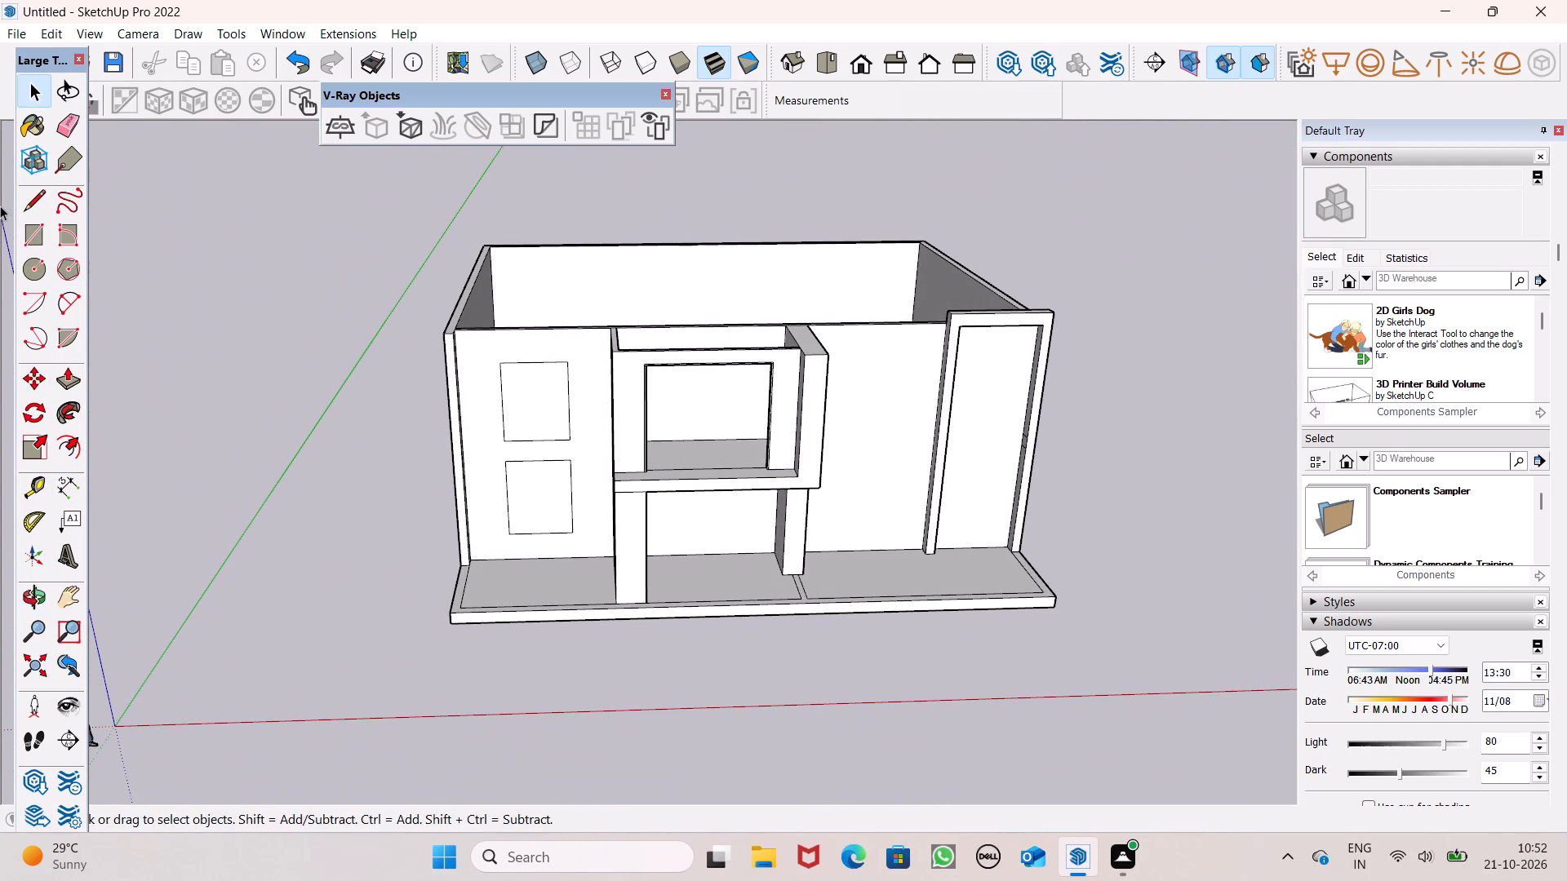
# Push/Pull the upper and lower window rectangles 6" through the front wall to cut both openings.
pyautogui.click(62, 364)
pyautogui.scroll(-4, 803, 195)
pyautogui.scroll(3, 526, 345)
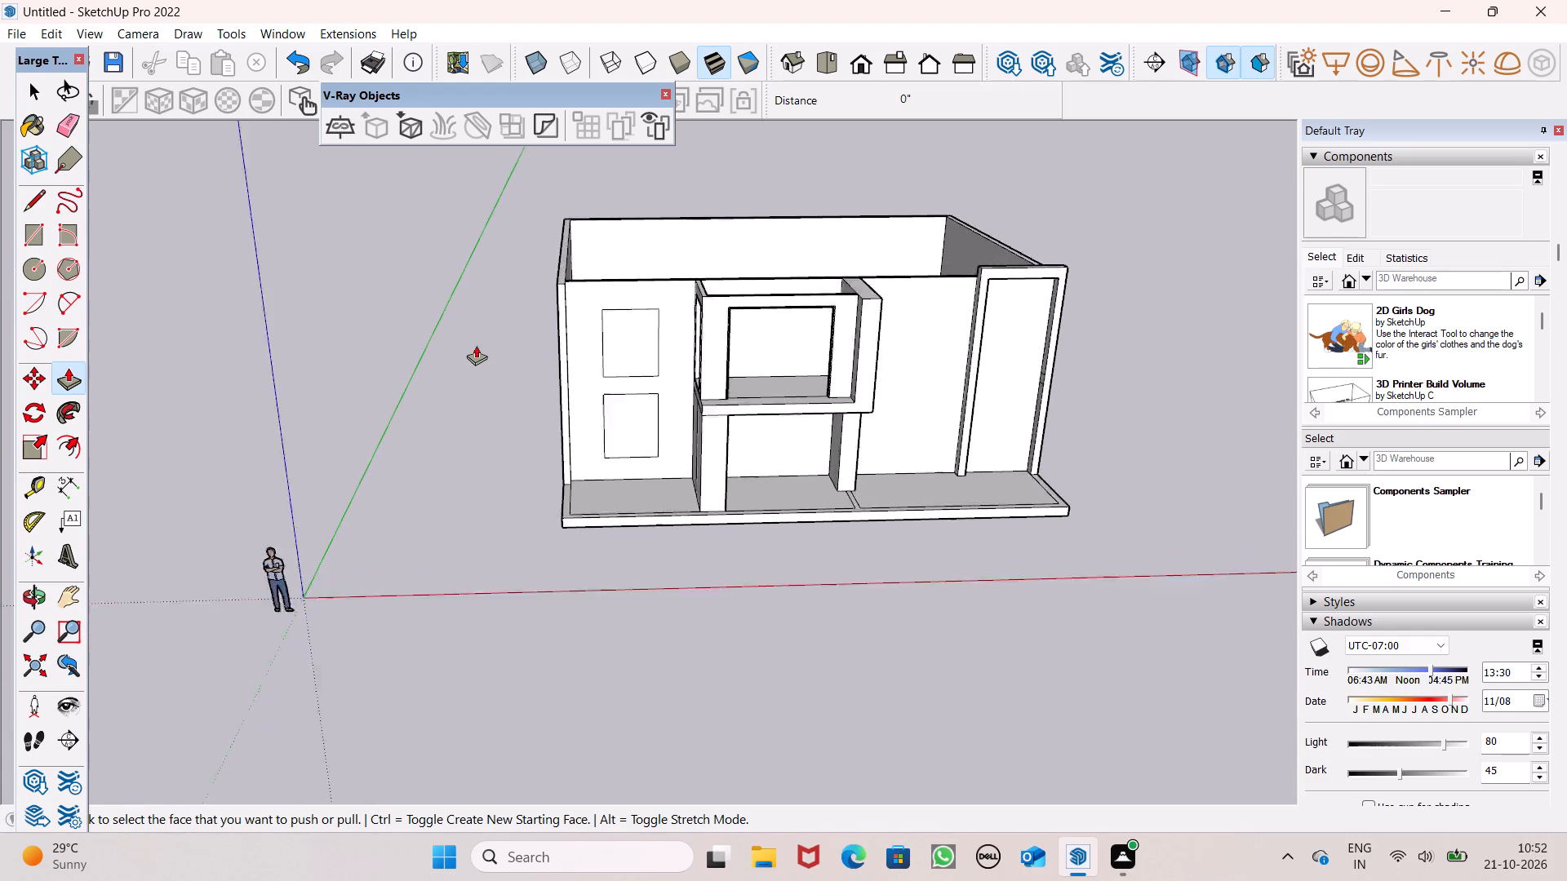
pyautogui.scroll(3, 476, 345)
pyautogui.scroll(4, 571, 308)
pyautogui.moveTo(969, 365); pyautogui.dragTo(949, 385, button='middle')
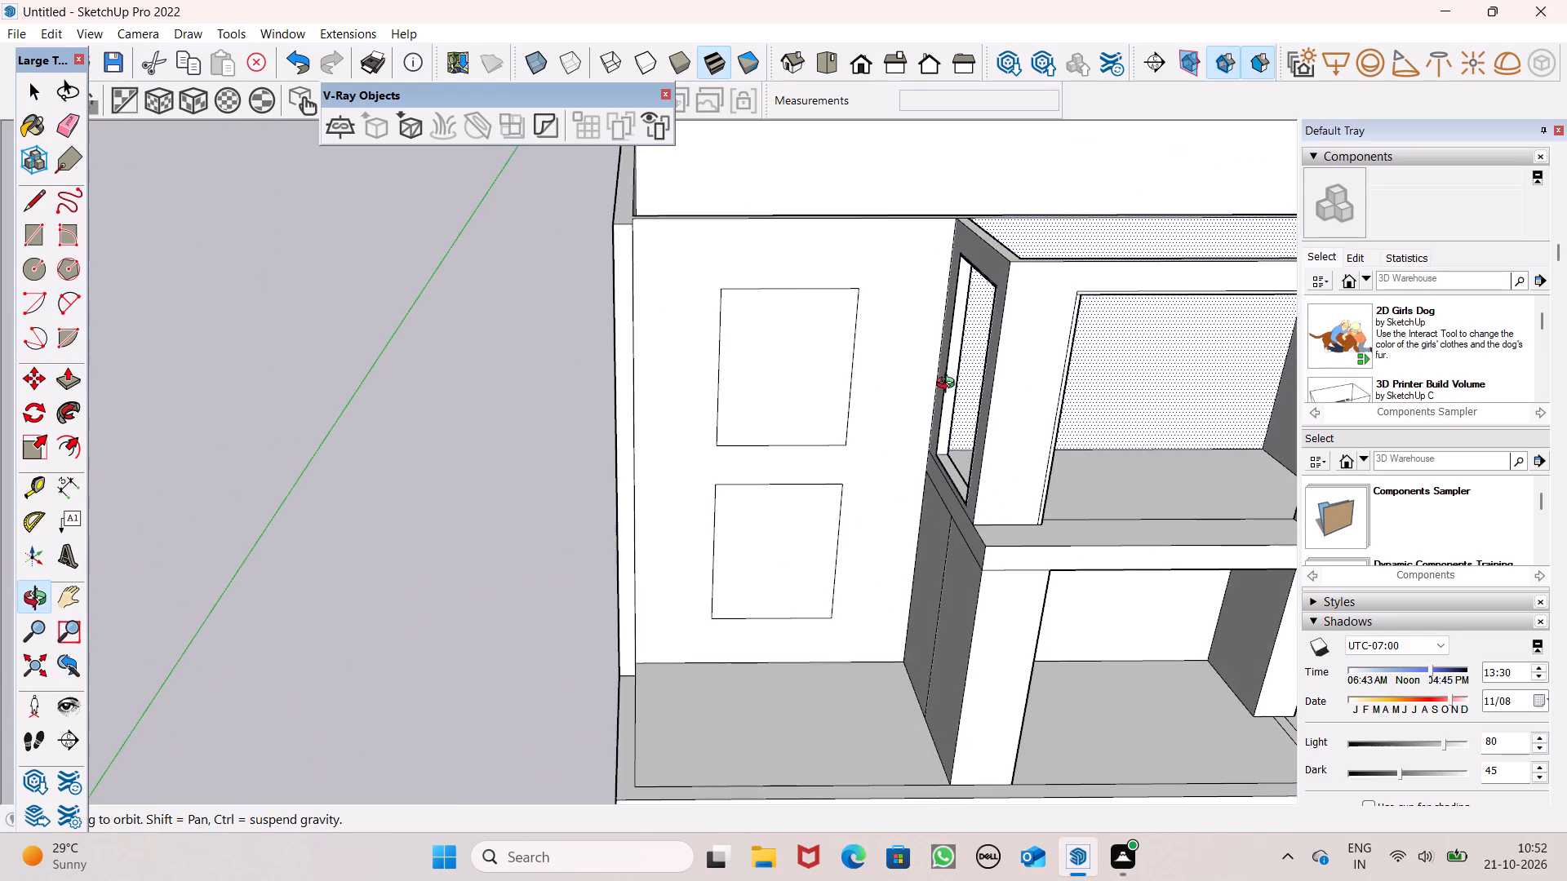
pyautogui.moveTo(949, 385); pyautogui.dragTo(944, 351, button='middle')
pyautogui.scroll(2, 903, 363)
pyautogui.moveTo(721, 441); pyautogui.dragTo(753, 389)
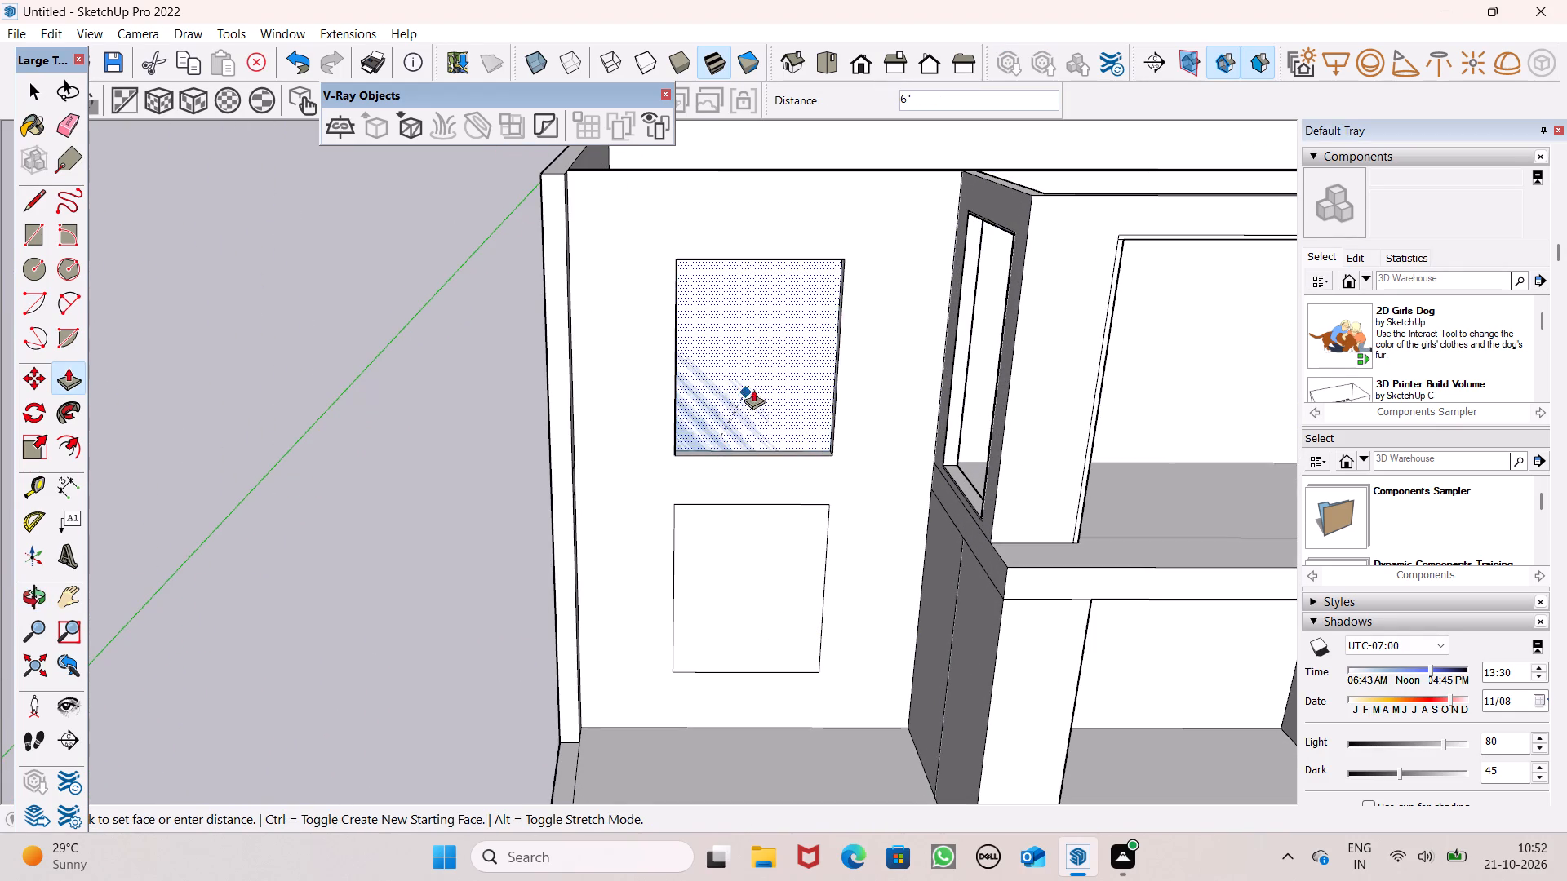
pyautogui.moveTo(753, 389); pyautogui.dragTo(779, 380)
pyautogui.scroll(-2, 772, 321)
pyautogui.scroll(5, 770, 525)
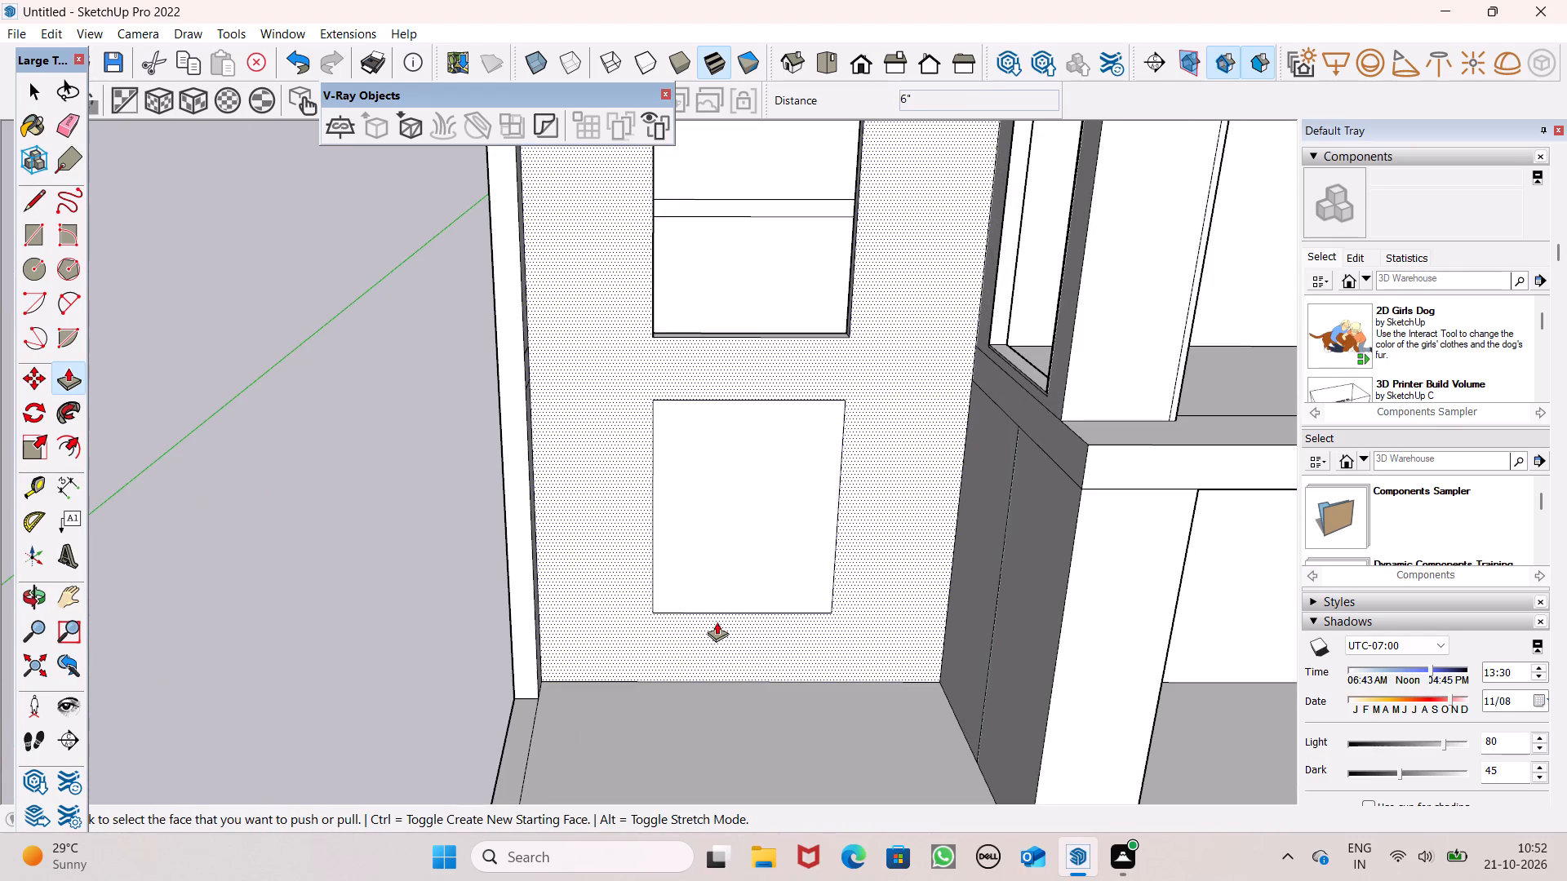
pyautogui.moveTo(706, 608); pyautogui.dragTo(758, 567)
# Draw a short line along the upper floor-level line on the inner side wall to close the upper floor face.
pyautogui.scroll(-8, 703, 504)
pyautogui.moveTo(686, 559); pyautogui.dragTo(664, 602, button='middle')
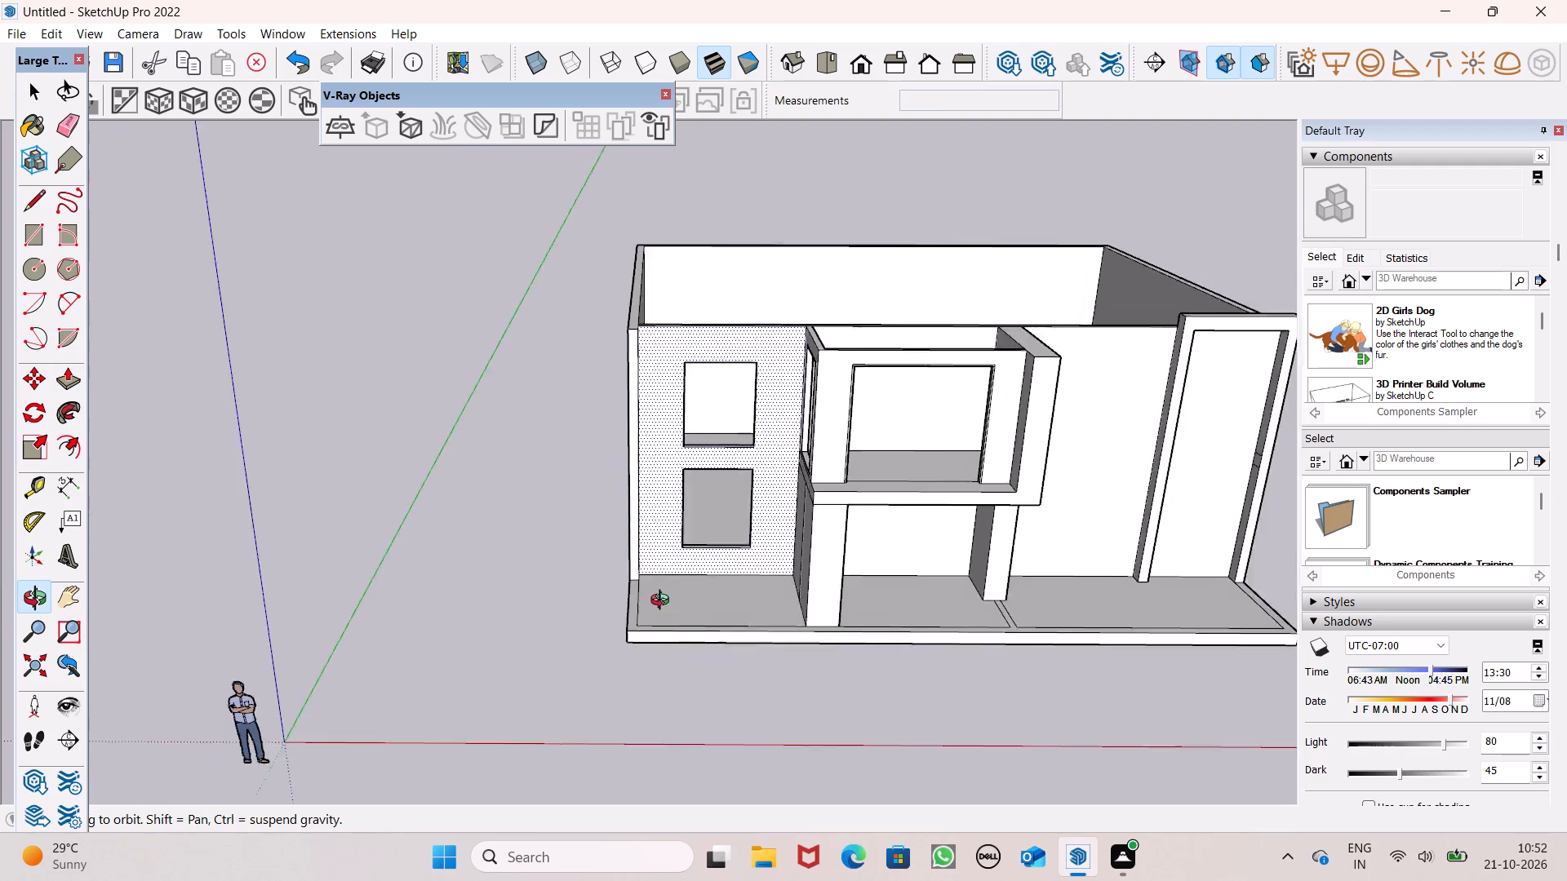
pyautogui.moveTo(664, 602); pyautogui.dragTo(180, 672, button='middle')
pyautogui.moveTo(817, 522); pyautogui.dragTo(531, 548, button='middle')
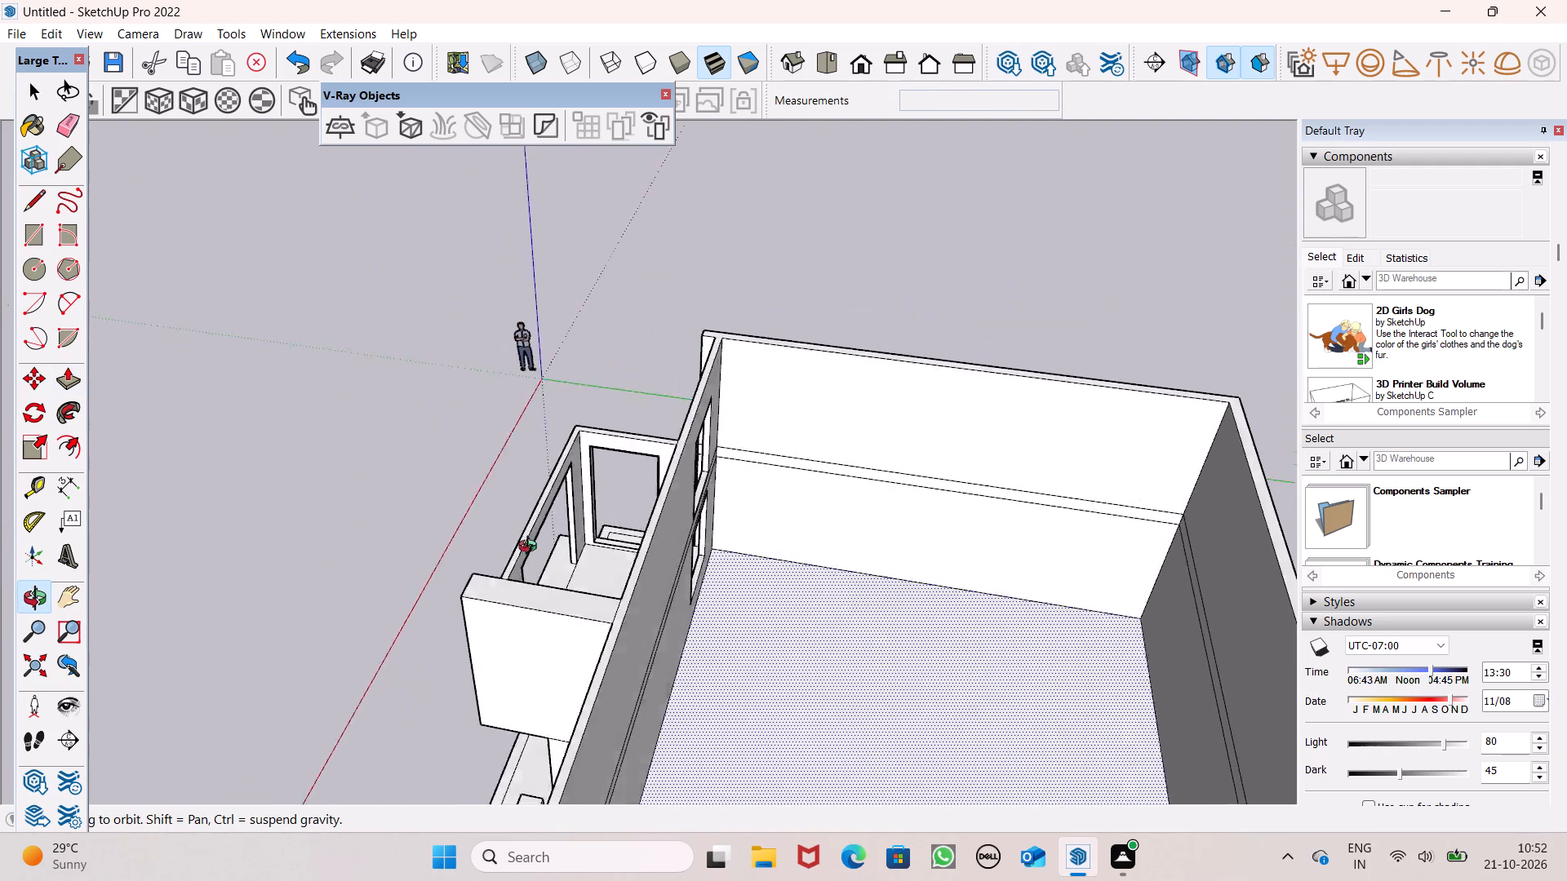
pyautogui.moveTo(531, 548); pyautogui.dragTo(508, 519, button='middle')
pyautogui.click(44, 194)
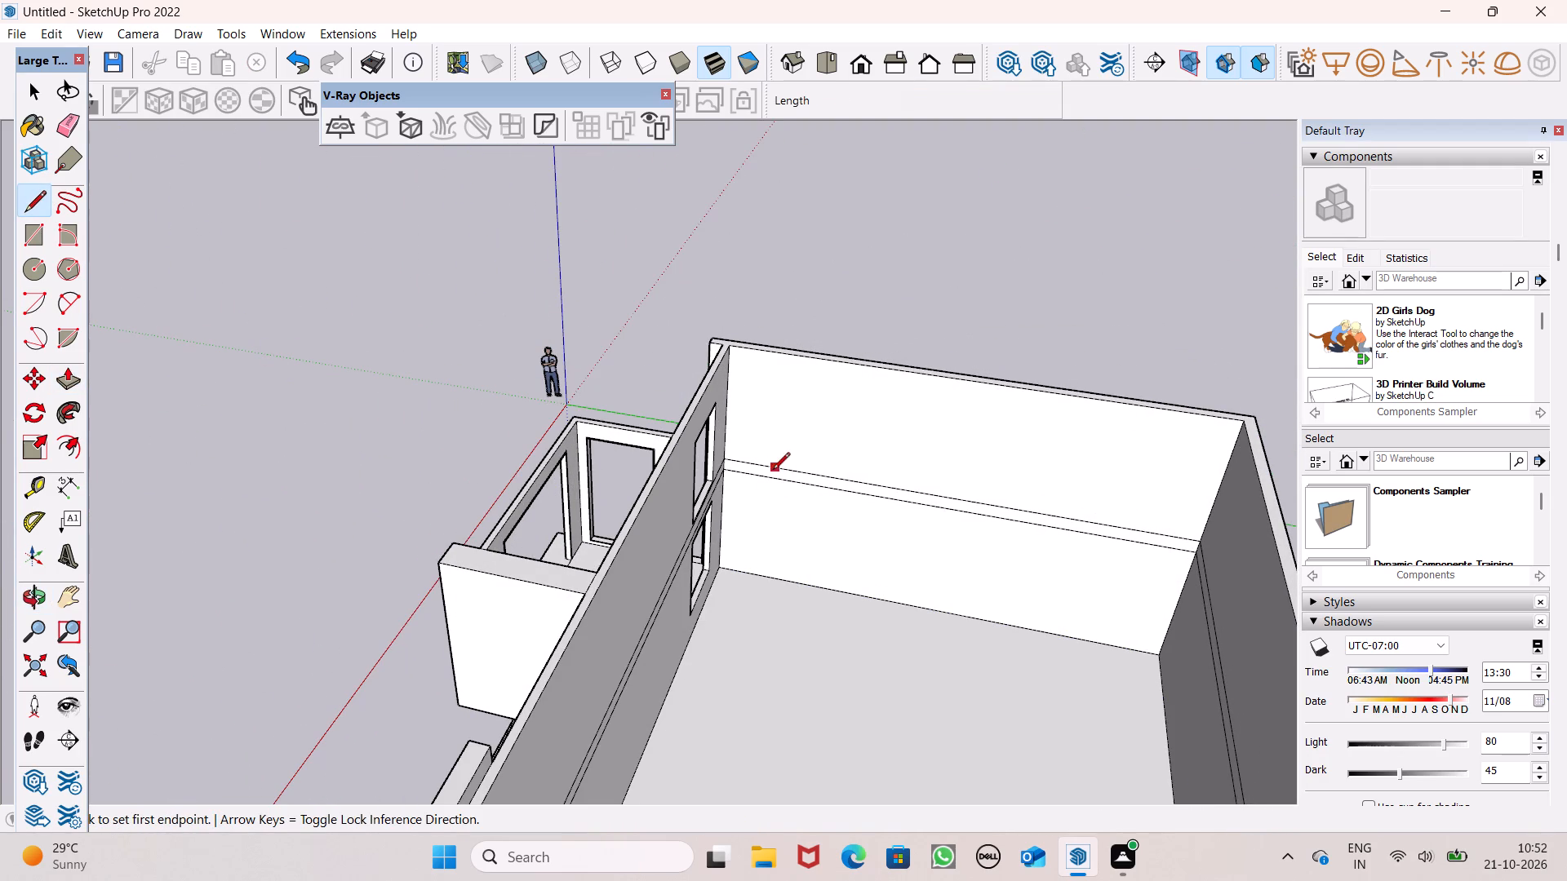
pyautogui.click(769, 467)
pyautogui.click(797, 467)
# Push/Pull the underside of the upper floor face, reached through the lower window opening, by 6" to form the slab.
pyautogui.moveTo(451, 580); pyautogui.dragTo(641, 577, button='middle')
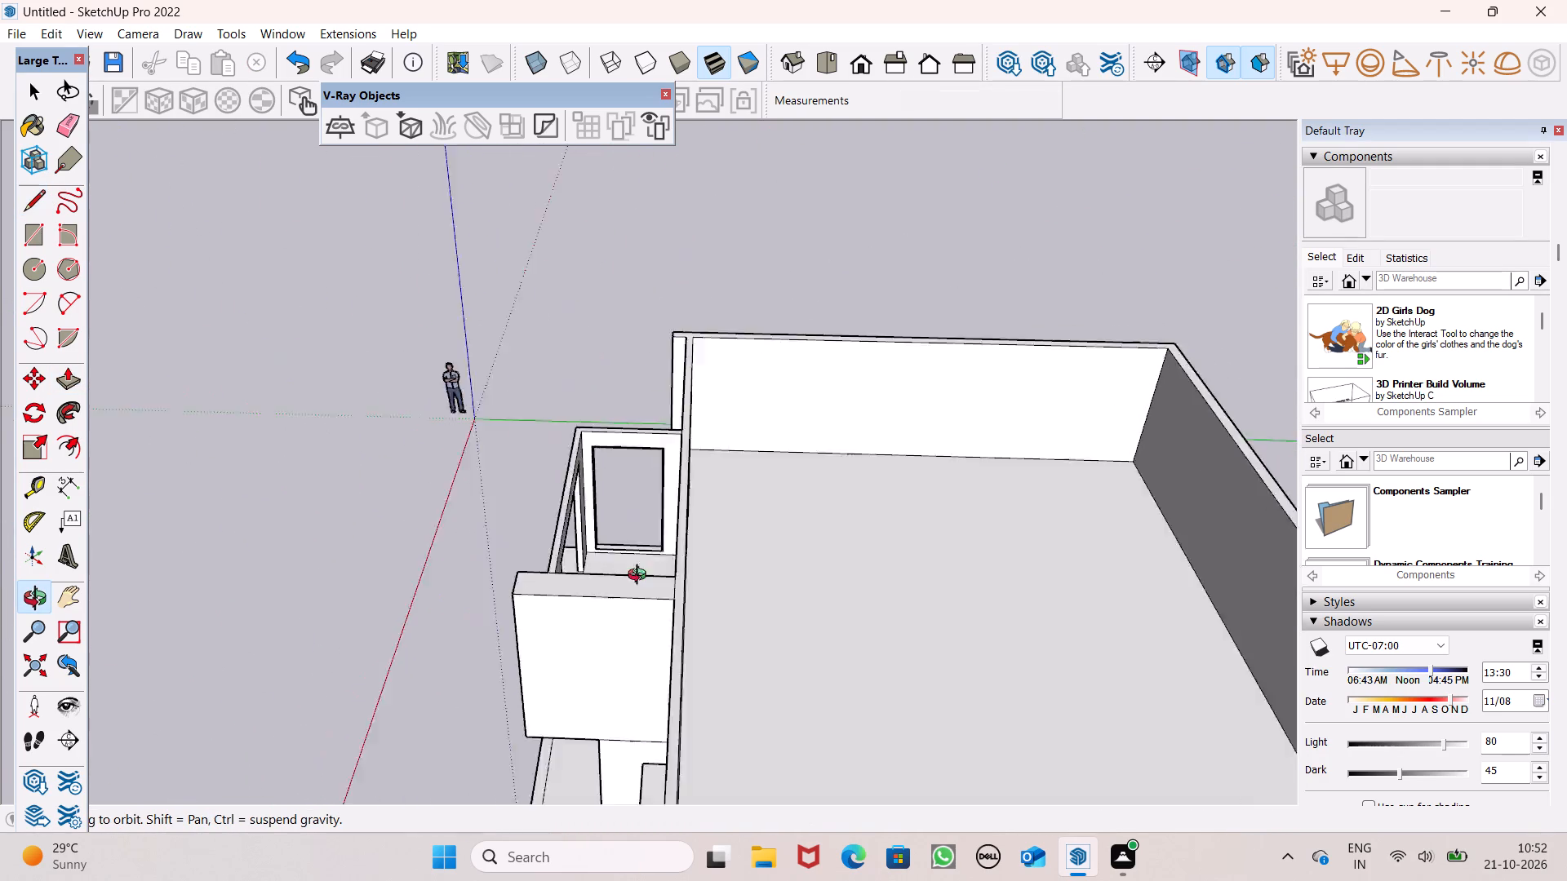
pyautogui.moveTo(641, 577); pyautogui.dragTo(1174, 352, button='middle')
pyautogui.moveTo(388, 655); pyautogui.dragTo(575, 501, button='middle')
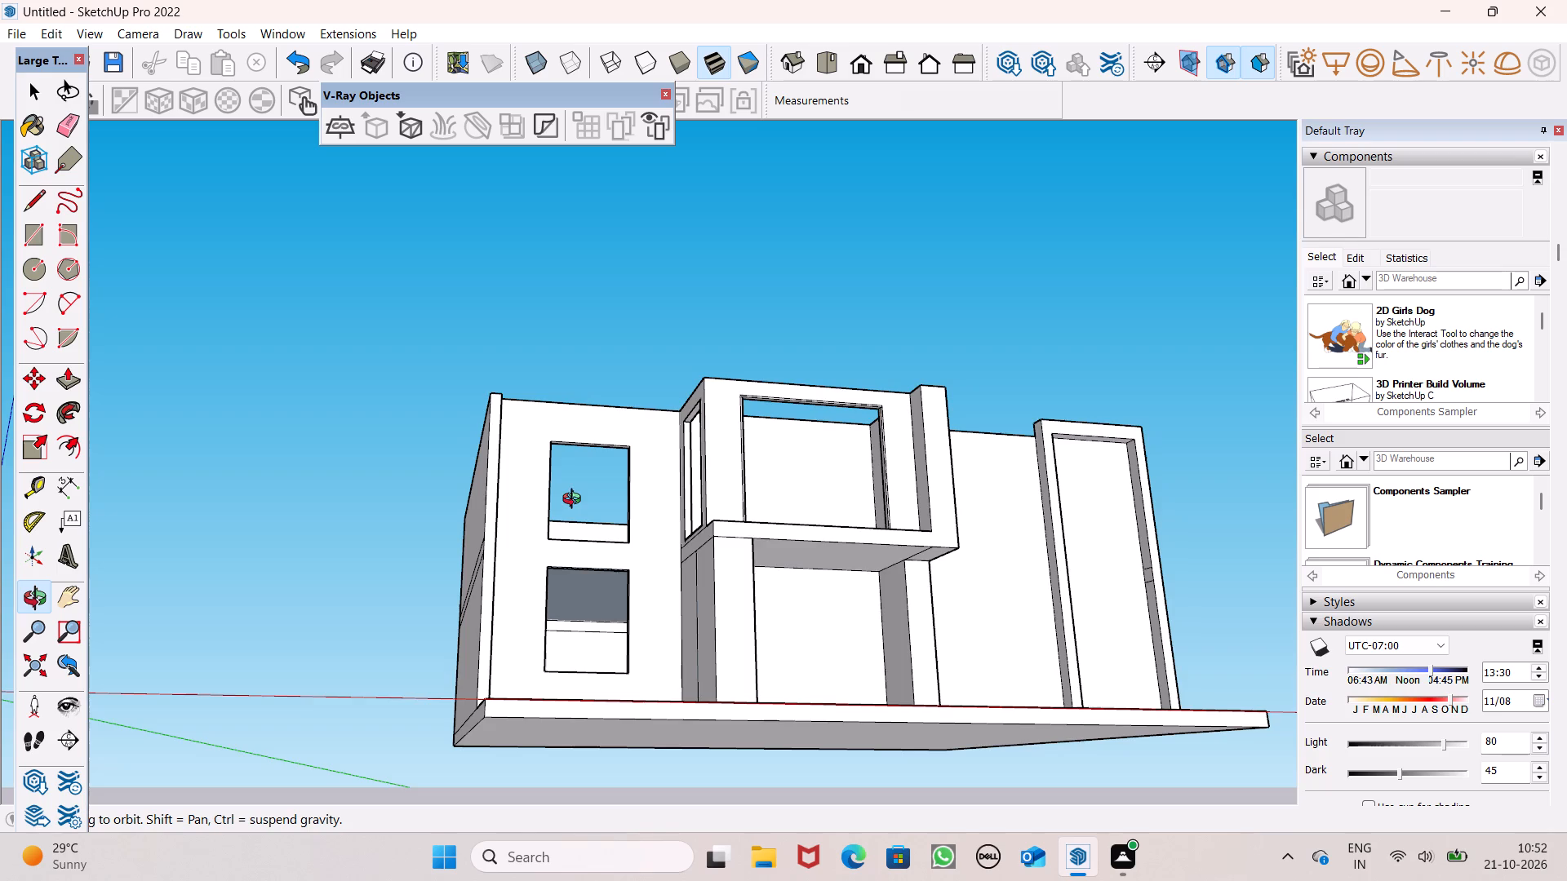
pyautogui.moveTo(575, 501); pyautogui.dragTo(510, 471, button='middle')
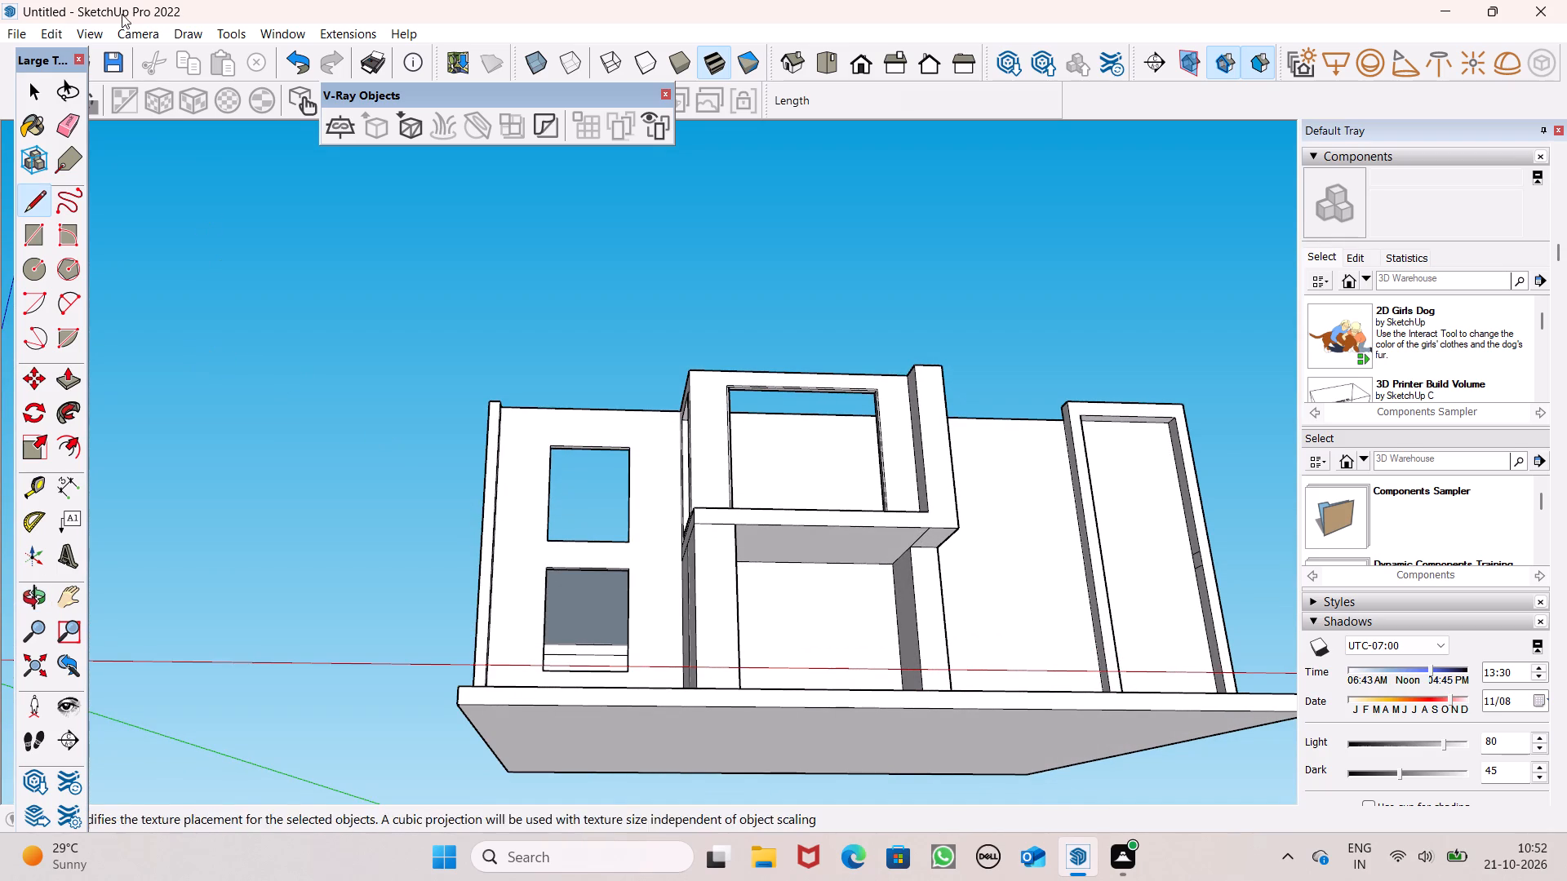
pyautogui.click(73, 388)
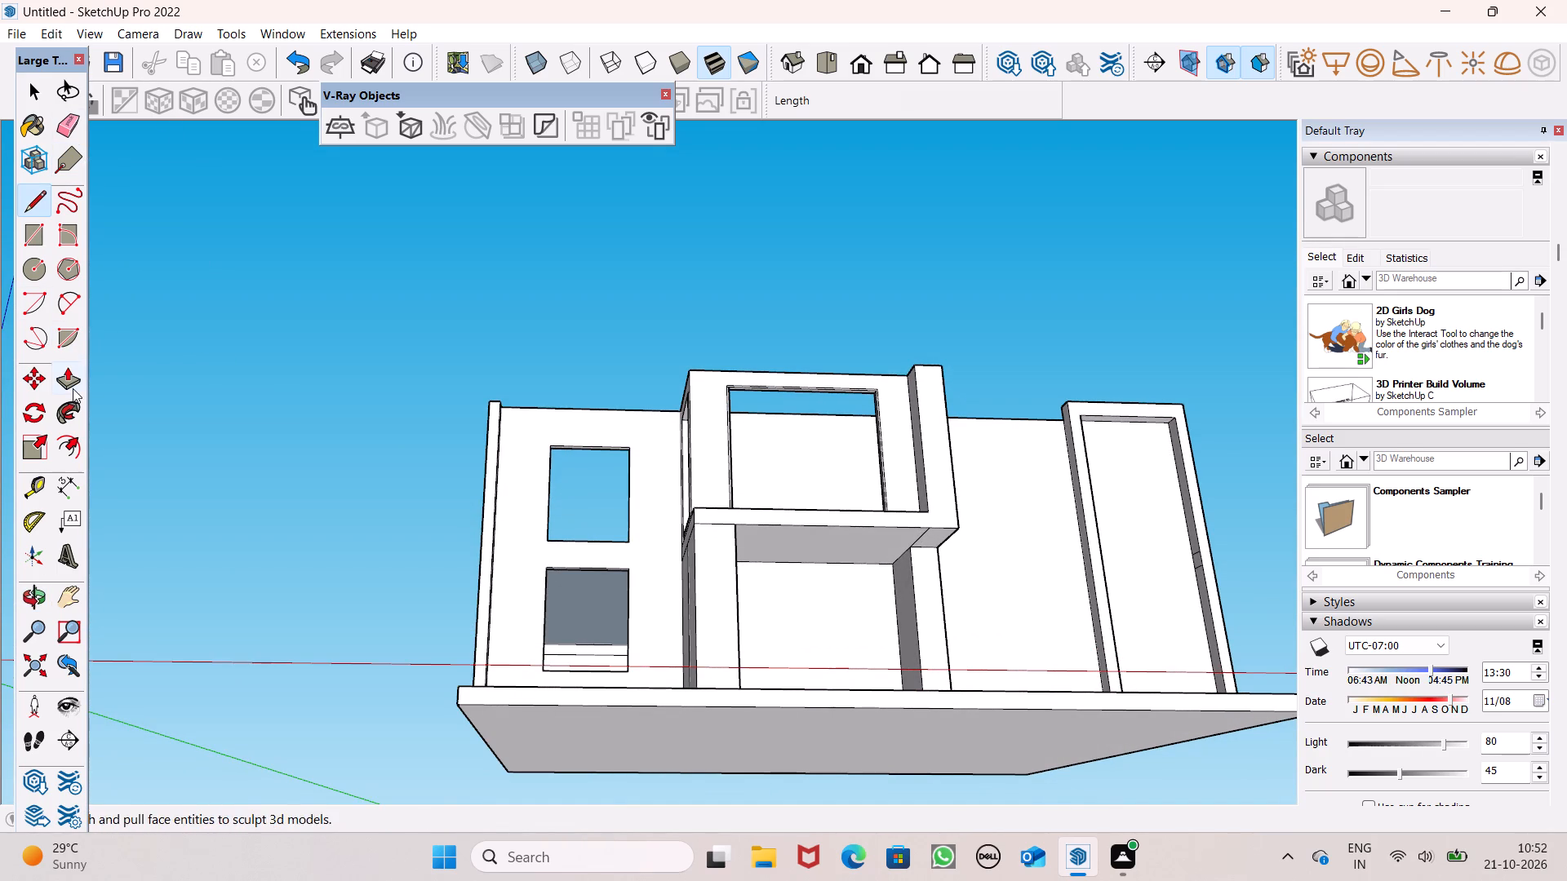
pyautogui.scroll(6, 630, 611)
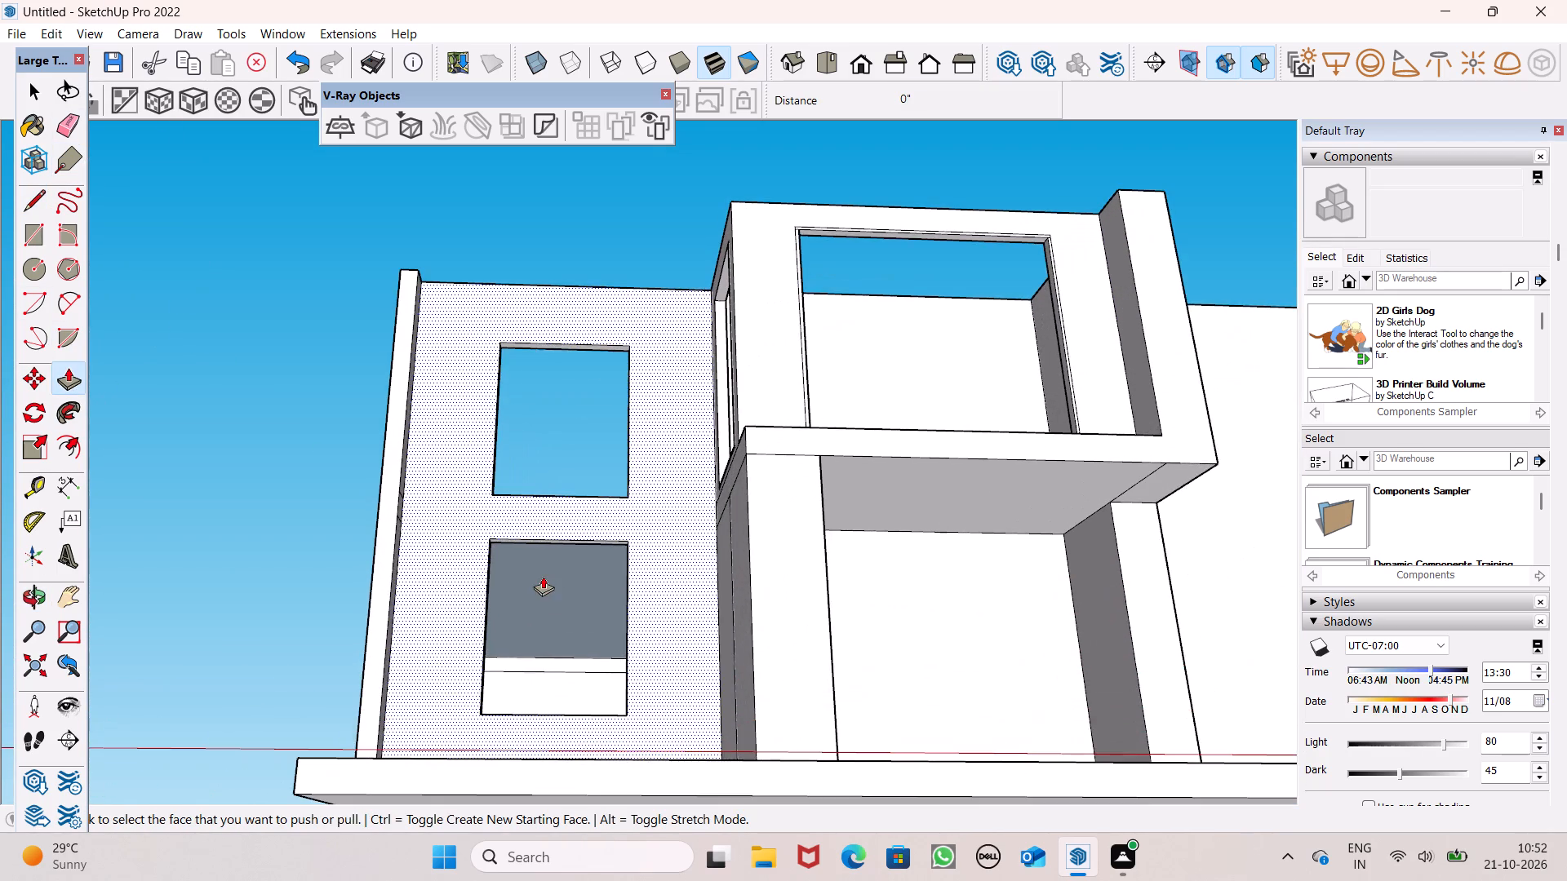
pyautogui.keyDown('ctrl'); pyautogui.moveTo(549, 573); pyautogui.dragTo(551, 583); pyautogui.keyUp('ctrl')
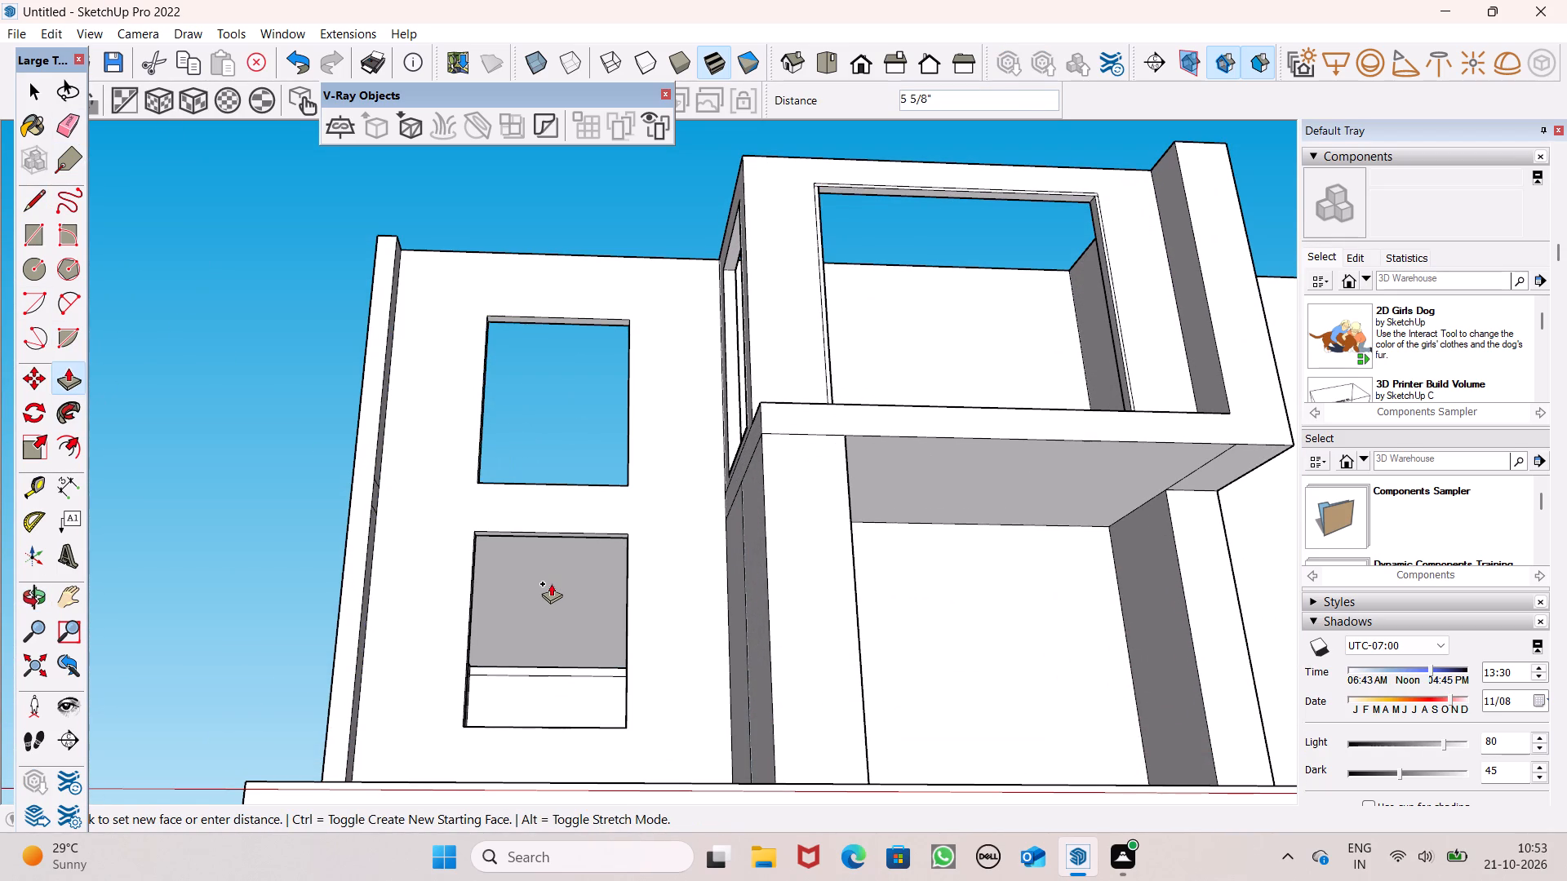
pyautogui.keyDown('ctrl'); pyautogui.moveTo(551, 583); pyautogui.dragTo(553, 583); pyautogui.keyUp('ctrl')
pyautogui.press('6')
pyautogui.hotkey('shift', '"')
pyautogui.press('Return')
# Examine the front facade and its window openings from above and from the front.
pyautogui.scroll(-4, 666, 457)
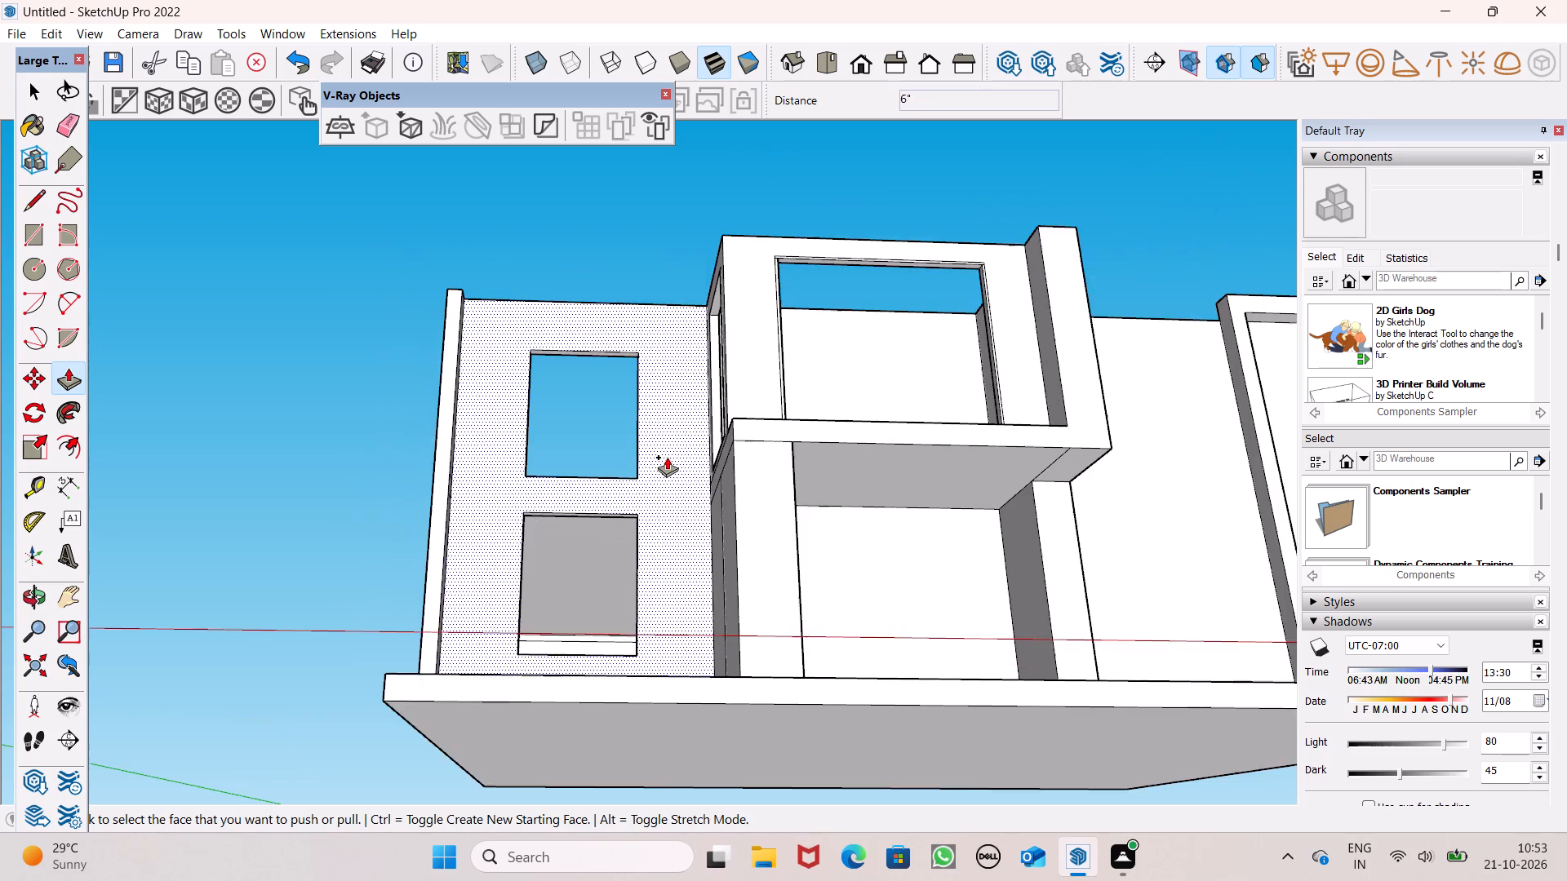
pyautogui.scroll(-4, 668, 449)
pyautogui.moveTo(664, 484); pyautogui.dragTo(607, 721, button='middle')
pyautogui.press('space')
pyautogui.scroll(-3, 449, 643)
pyautogui.moveTo(601, 588); pyautogui.dragTo(601, 560, button='middle')
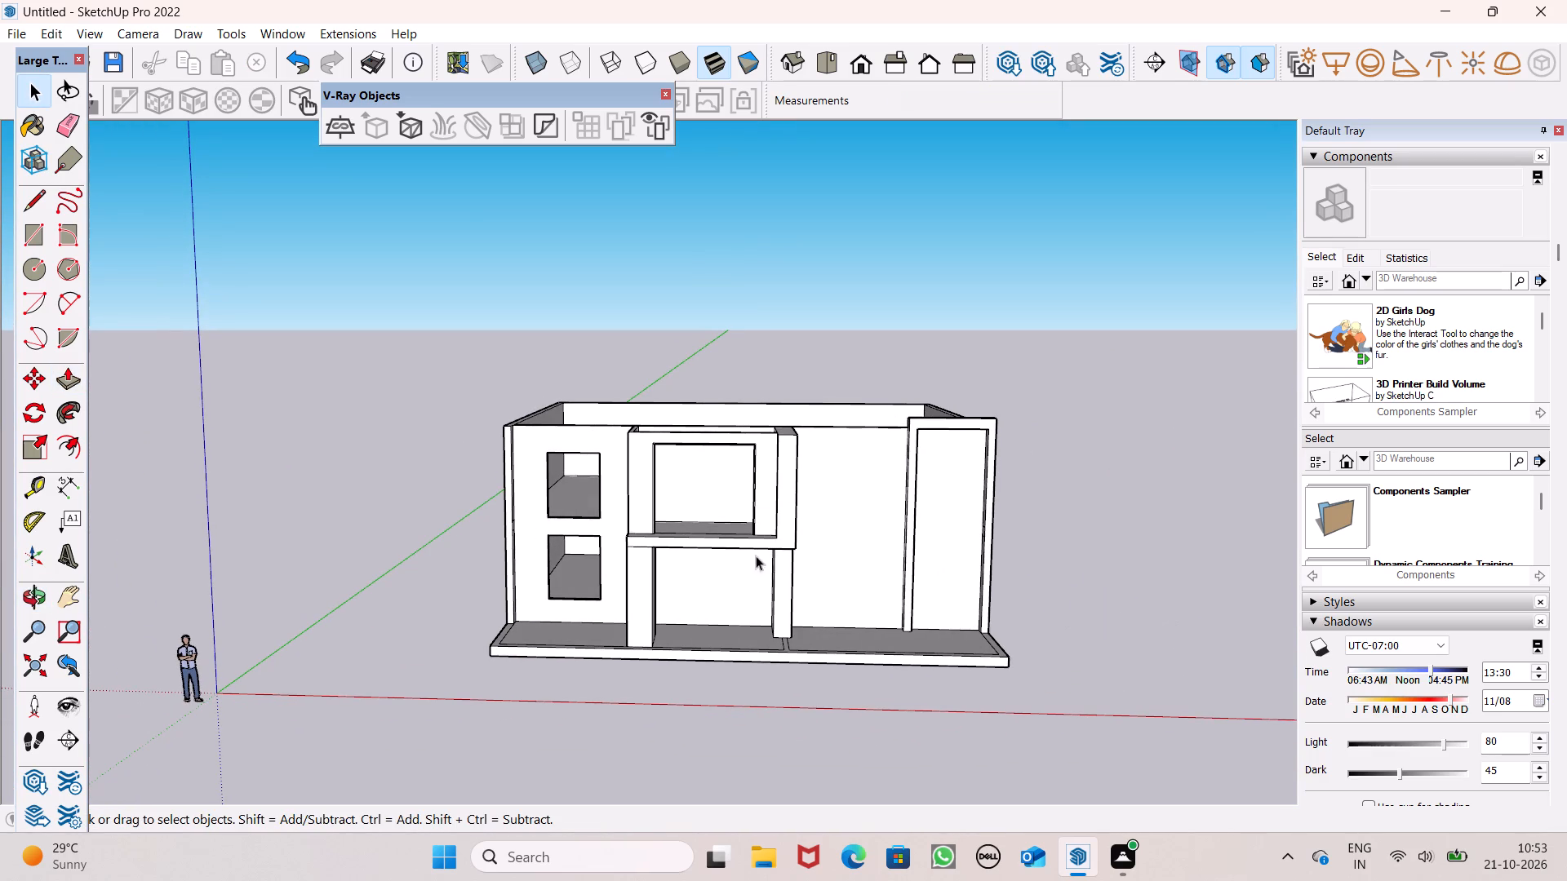
pyautogui.scroll(7, 1025, 551)
pyautogui.scroll(-1, 1037, 525)
pyautogui.middleClick(1068, 521)
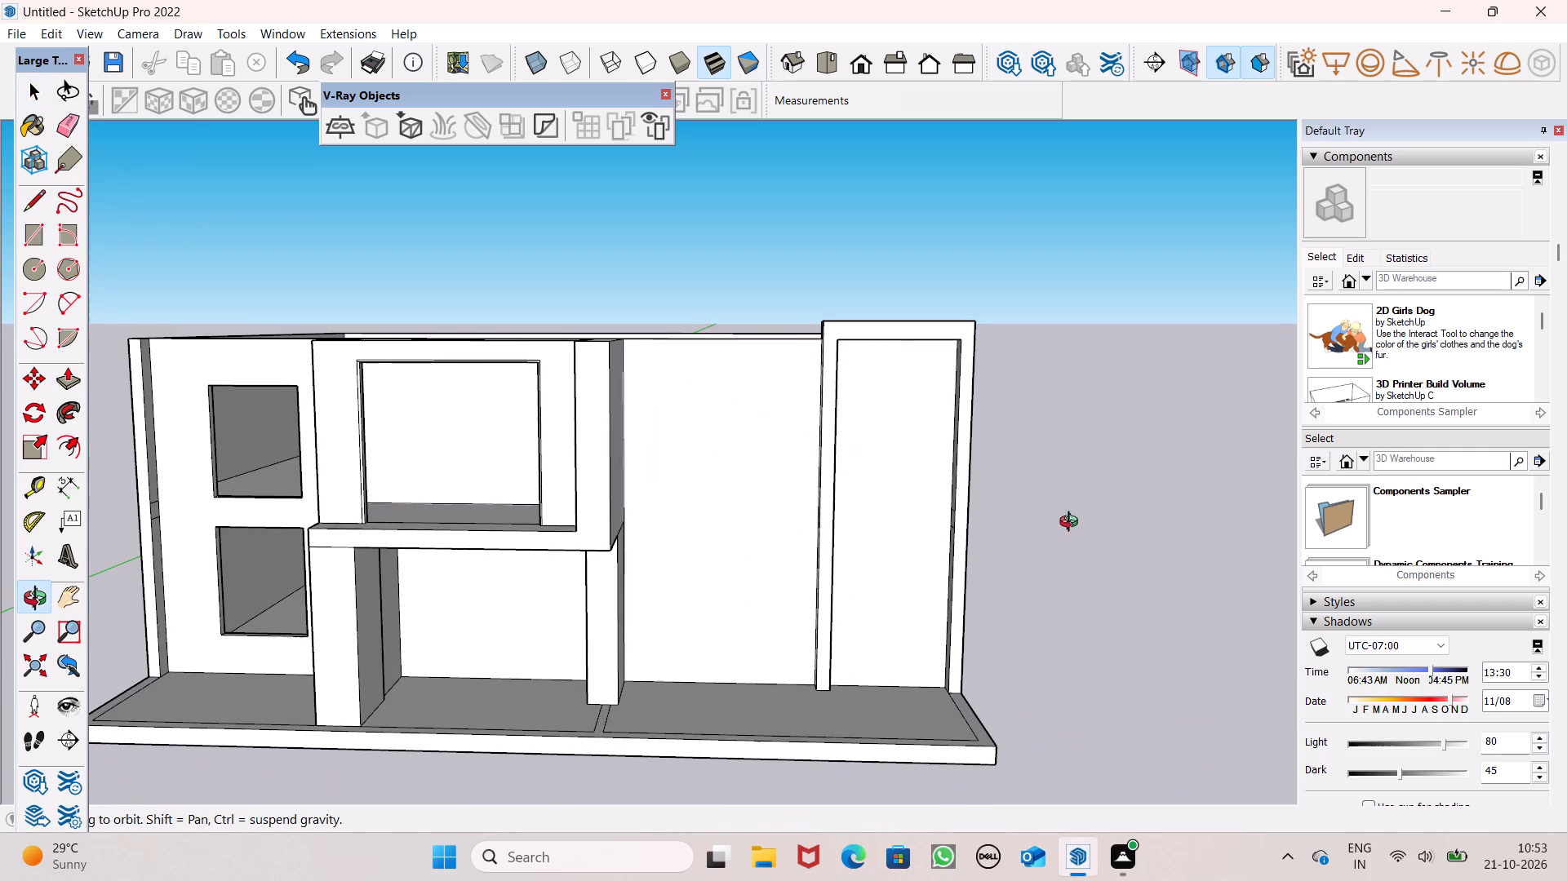
# Draw a narrow window rectangle about 7' 11" tall by 3' wide in the upper part of the tall framed wall panel.
pyautogui.click(38, 242)
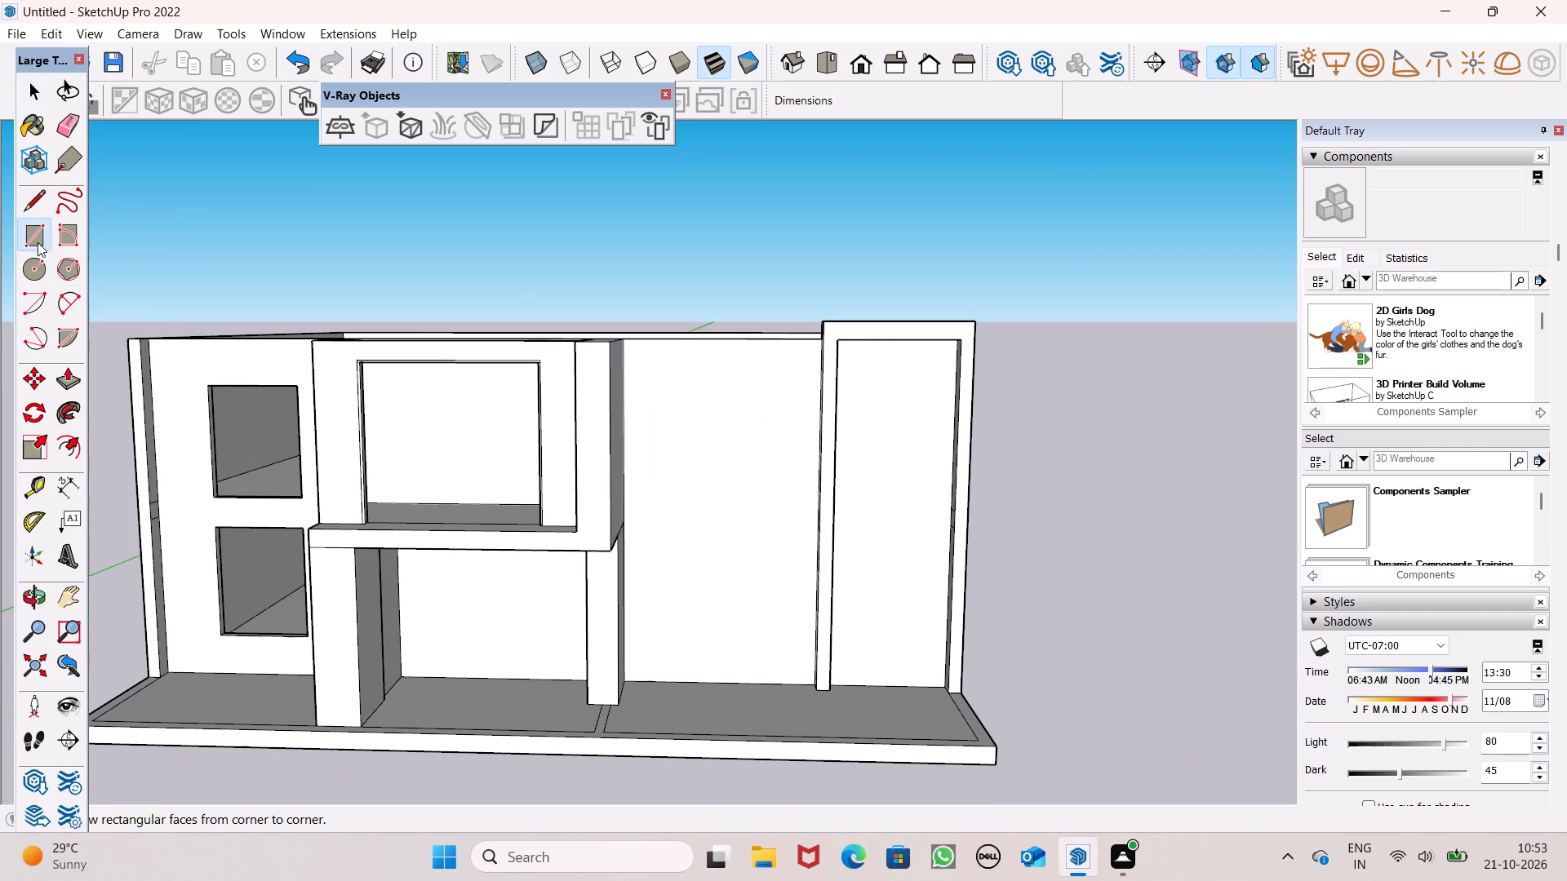
pyautogui.scroll(6, 983, 454)
pyautogui.moveTo(990, 467); pyautogui.dragTo(955, 391, button='middle')
pyautogui.scroll(-3, 923, 316)
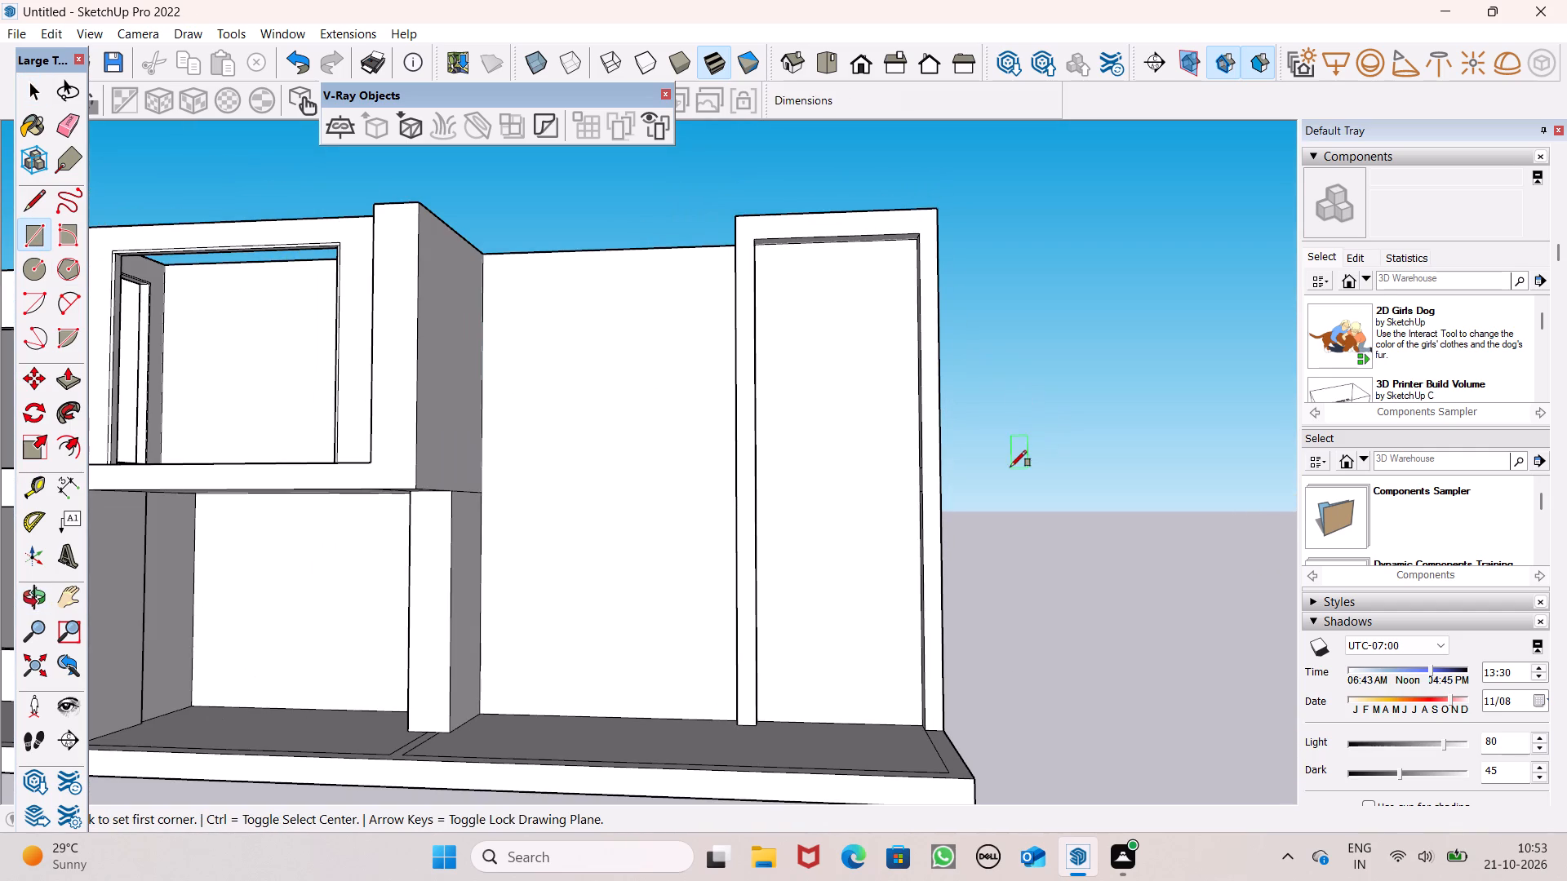
pyautogui.scroll(1, 870, 319)
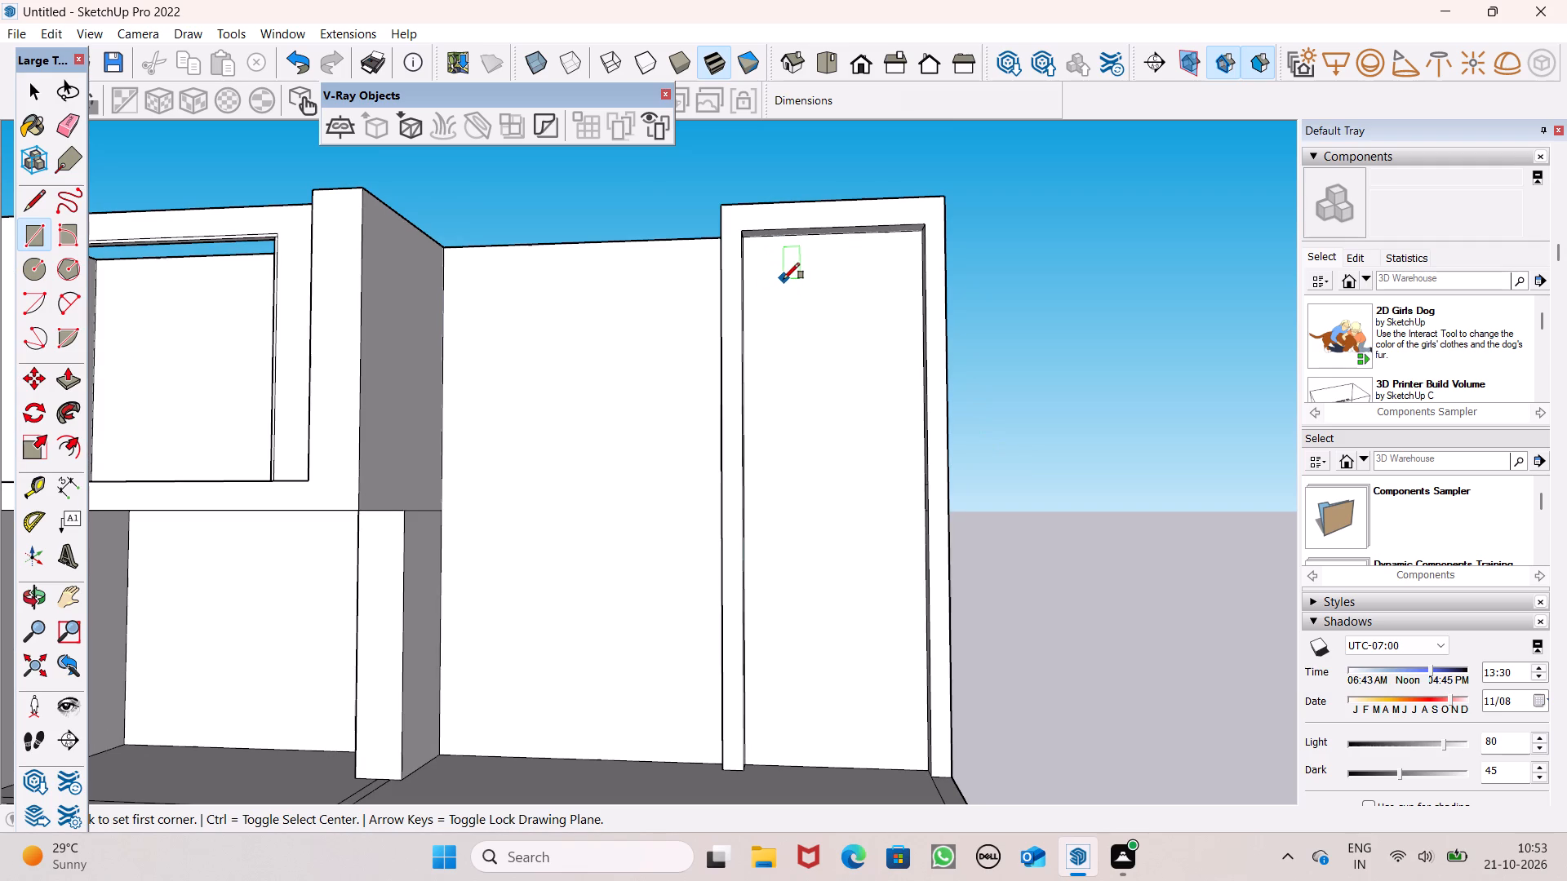
pyautogui.click(795, 273)
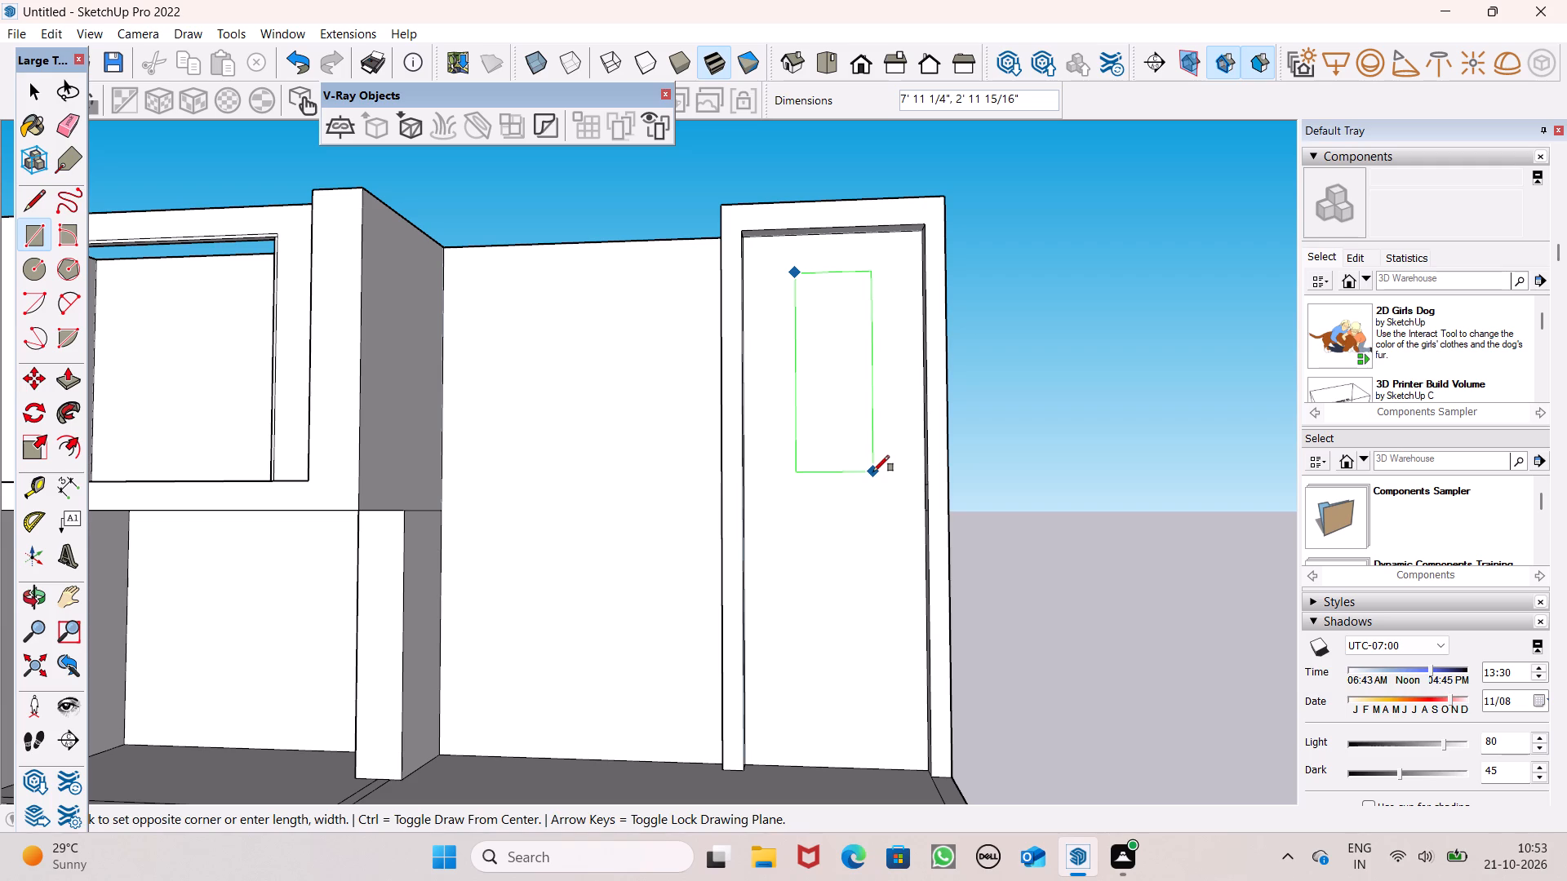
pyautogui.click(873, 471)
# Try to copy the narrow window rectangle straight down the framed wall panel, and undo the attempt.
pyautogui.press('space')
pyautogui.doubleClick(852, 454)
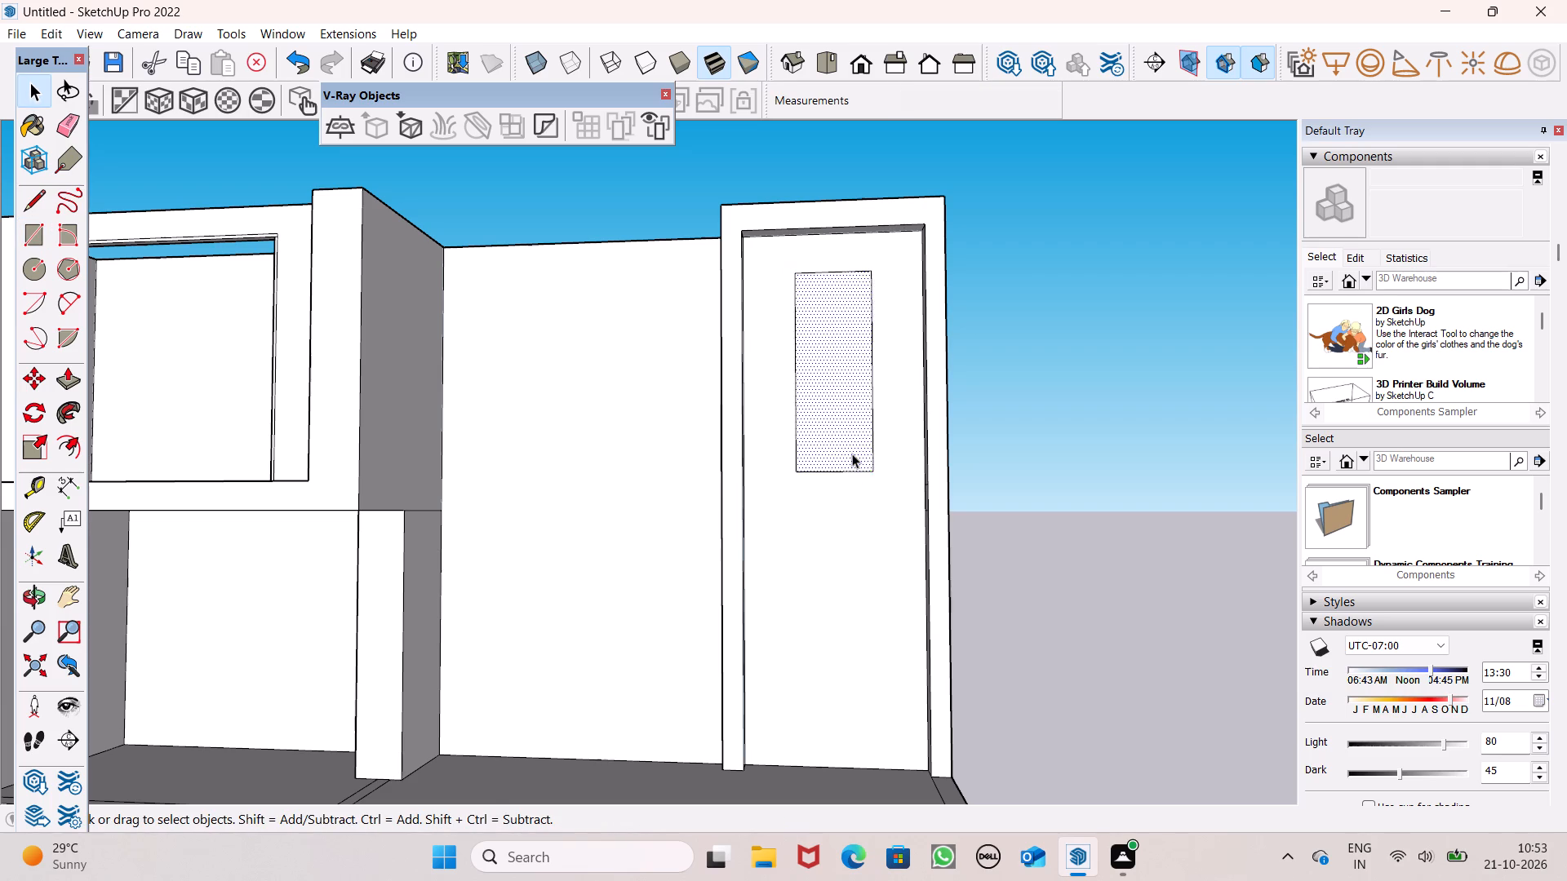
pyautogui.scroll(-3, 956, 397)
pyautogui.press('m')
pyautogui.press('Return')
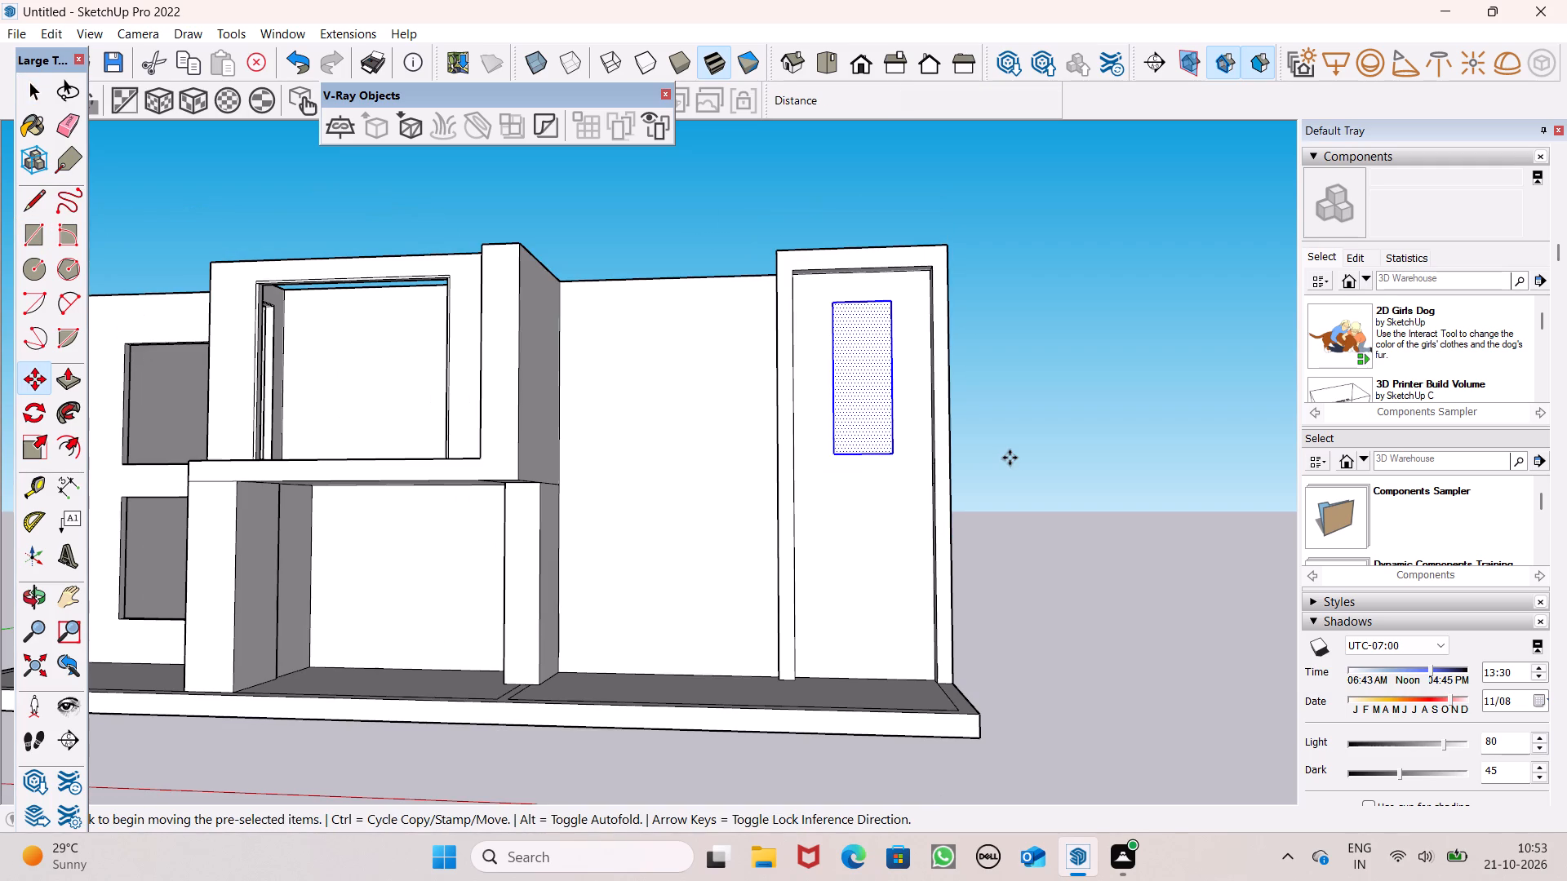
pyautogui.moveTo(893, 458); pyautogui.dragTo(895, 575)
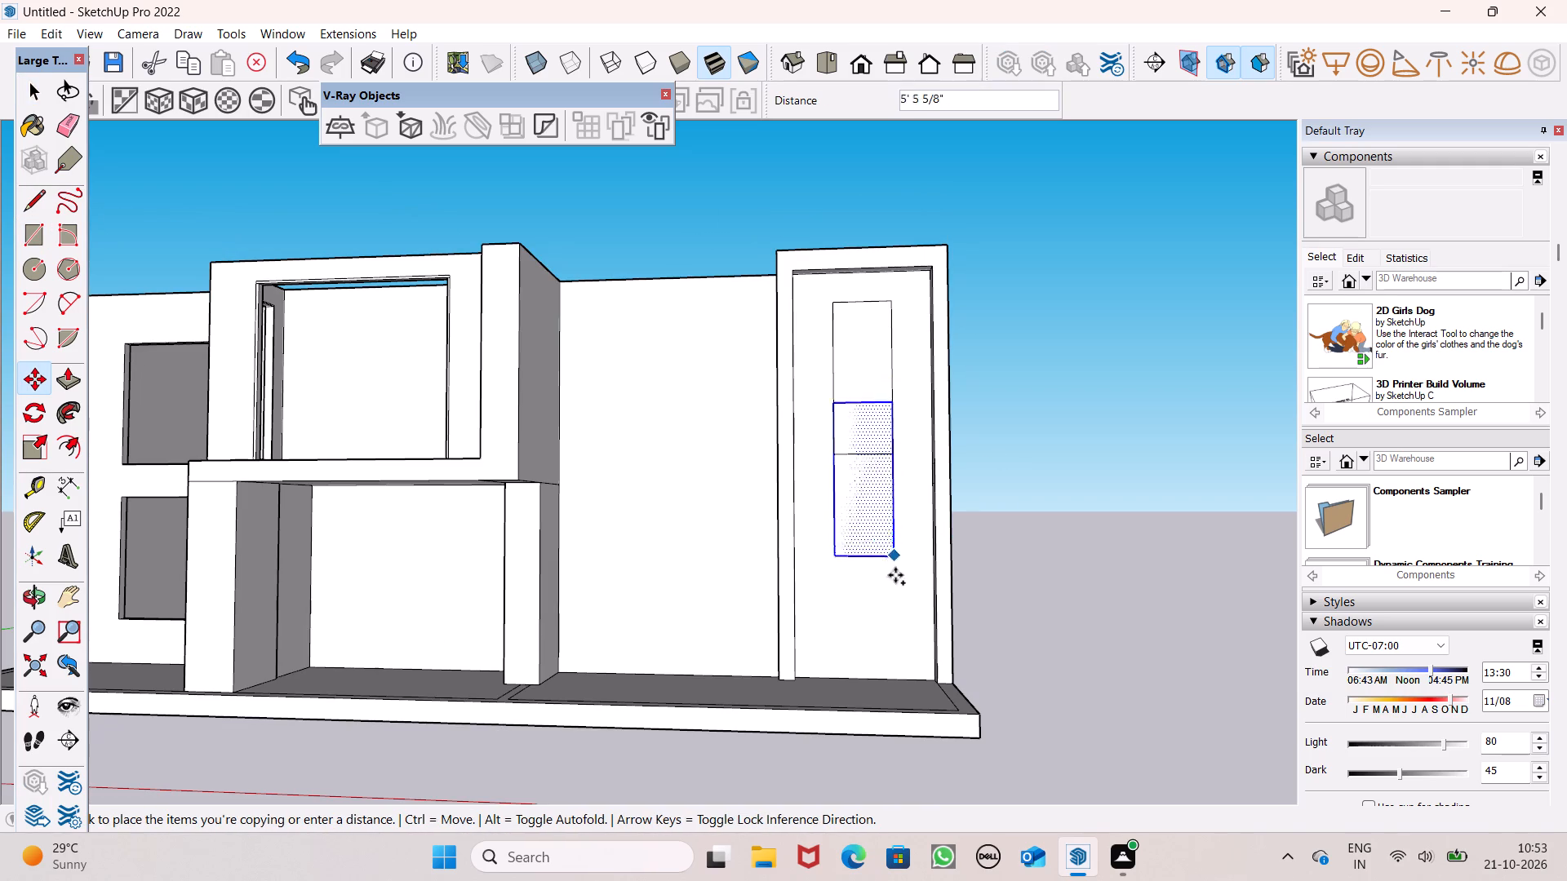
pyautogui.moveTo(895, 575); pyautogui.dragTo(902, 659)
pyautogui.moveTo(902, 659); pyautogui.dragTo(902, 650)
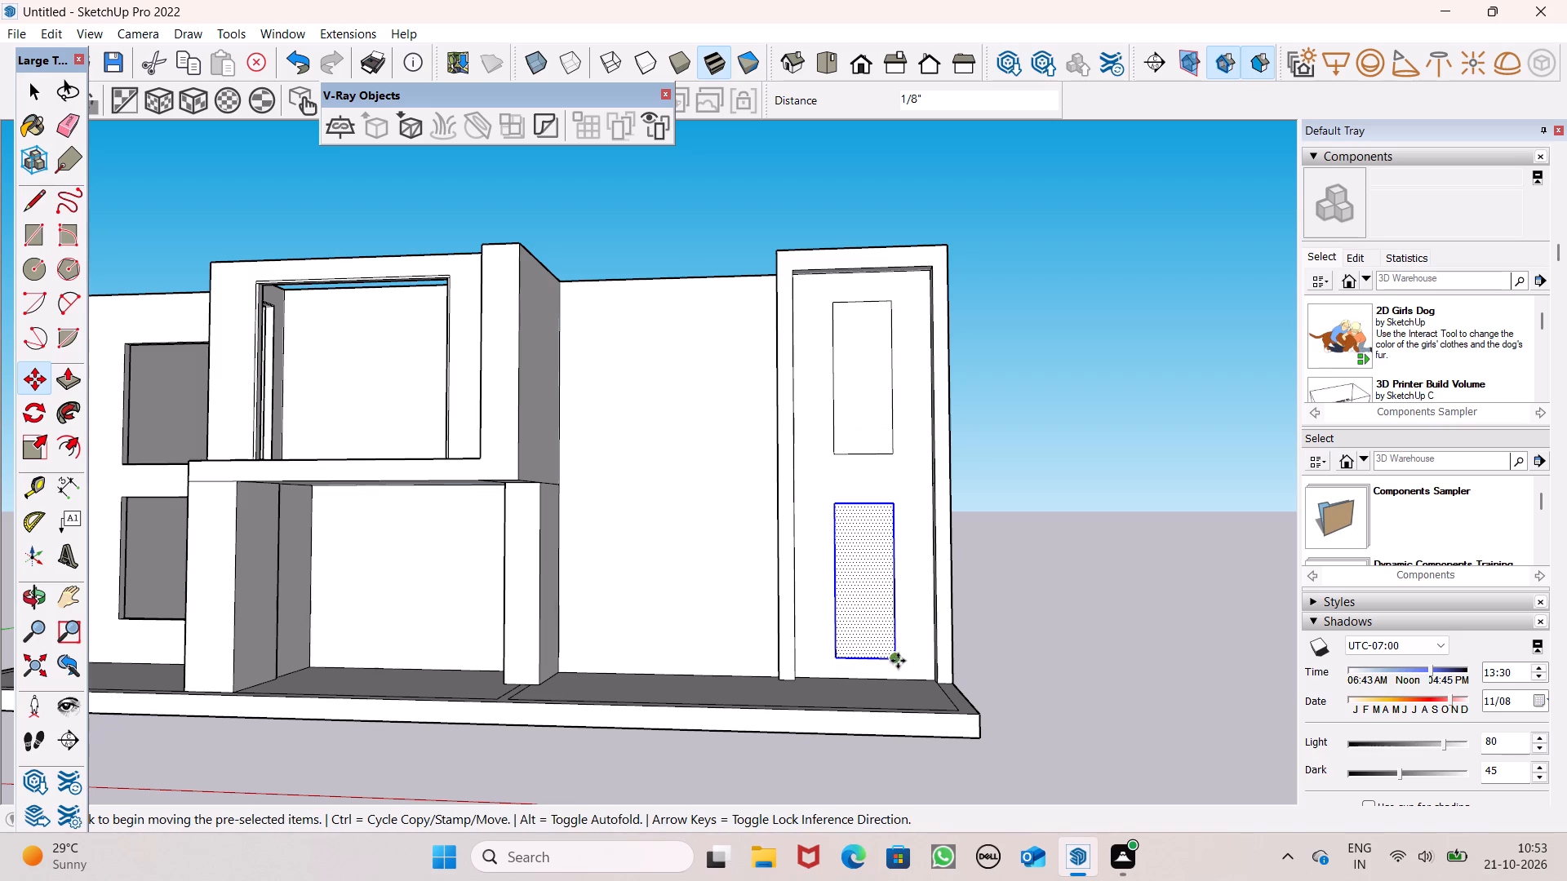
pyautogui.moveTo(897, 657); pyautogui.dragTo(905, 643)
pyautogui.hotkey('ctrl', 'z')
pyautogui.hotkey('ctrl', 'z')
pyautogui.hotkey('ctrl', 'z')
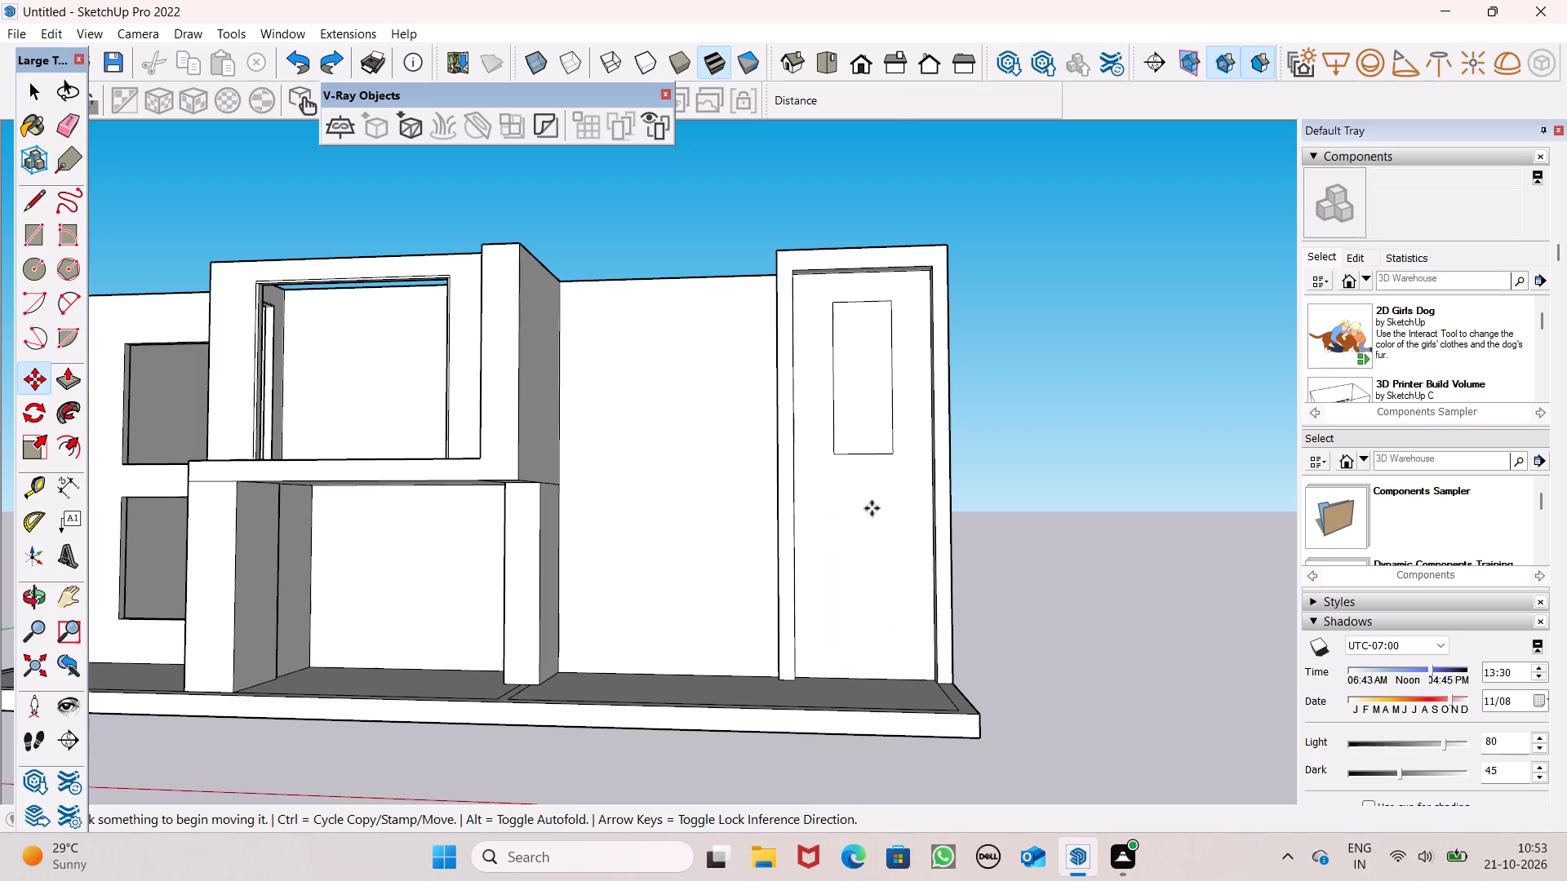
# Copy the narrow window rectangle about 10' straight down into the lower part of the framed wall panel.
pyautogui.press('space')
pyautogui.doubleClick(855, 433)
pyautogui.press('m')
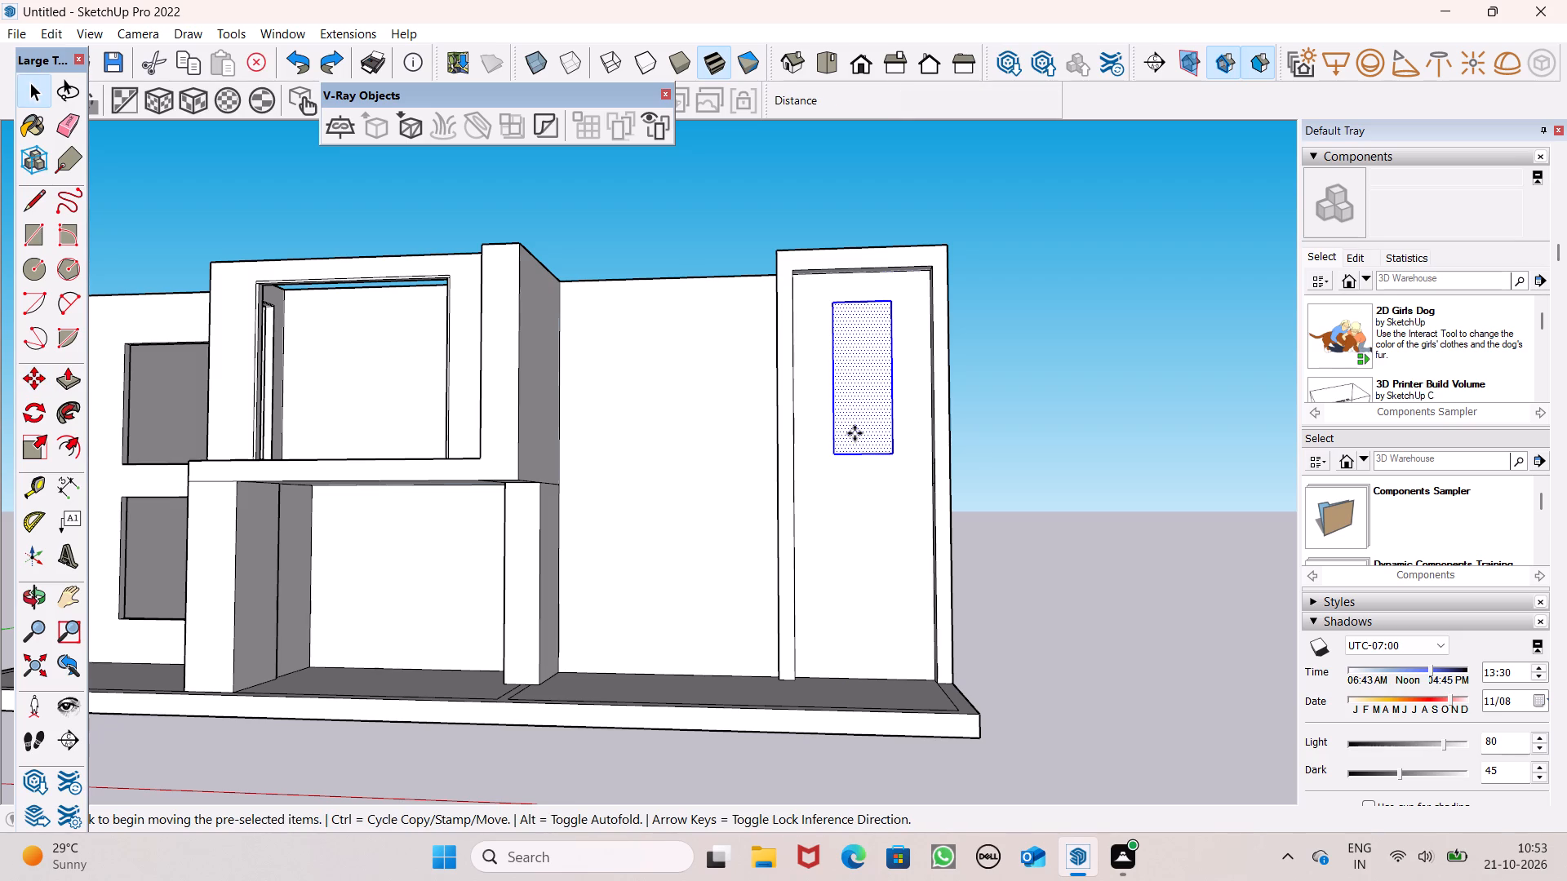
pyautogui.press('Return')
pyautogui.moveTo(891, 455); pyautogui.dragTo(886, 494)
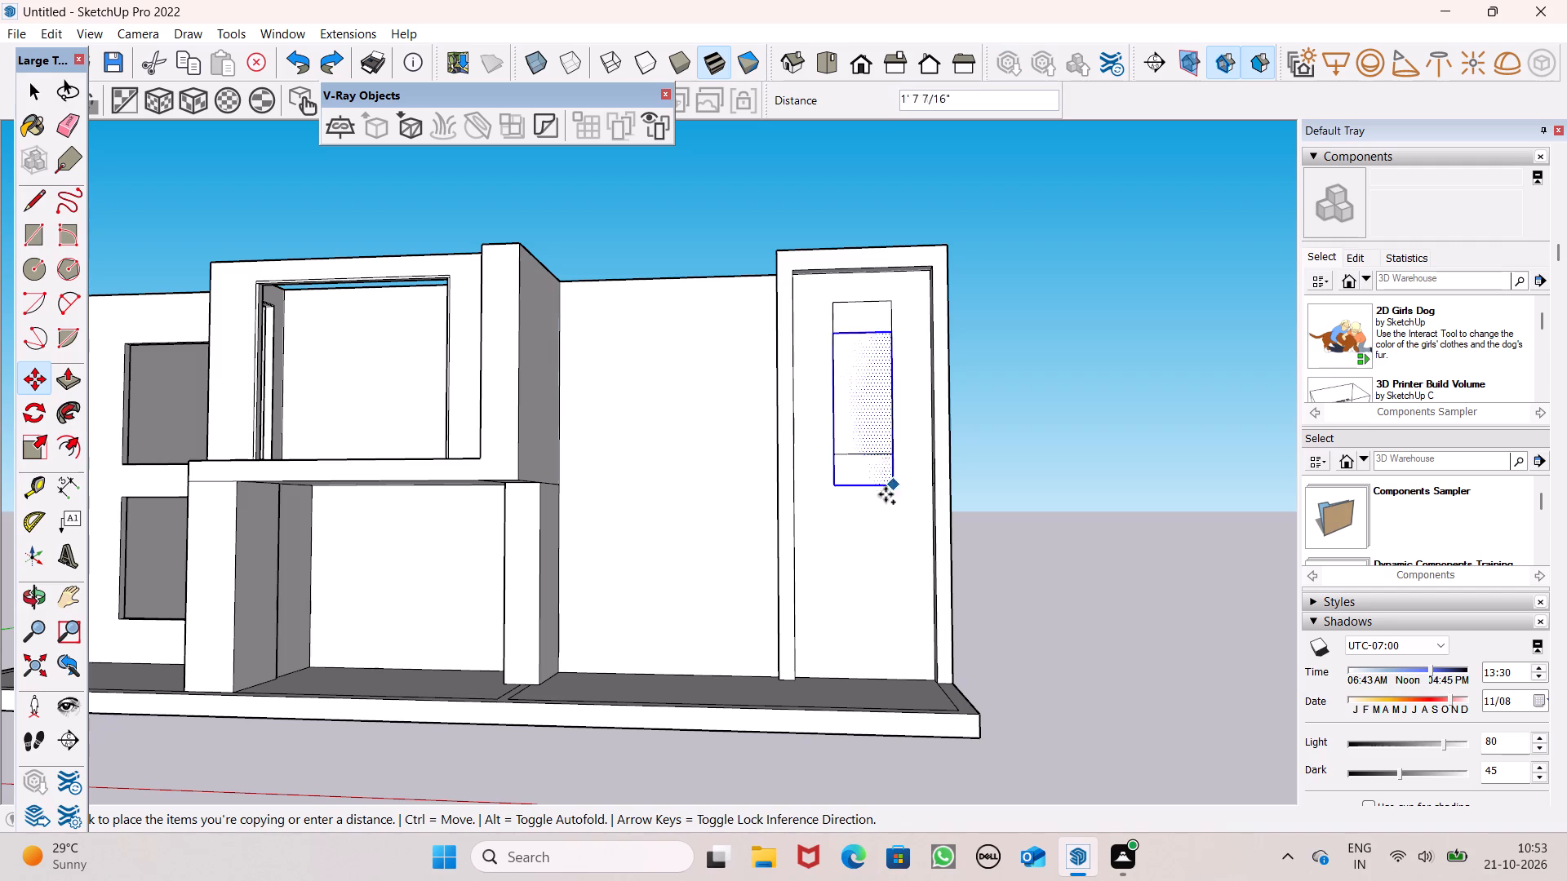
pyautogui.moveTo(886, 494); pyautogui.dragTo(890, 649)
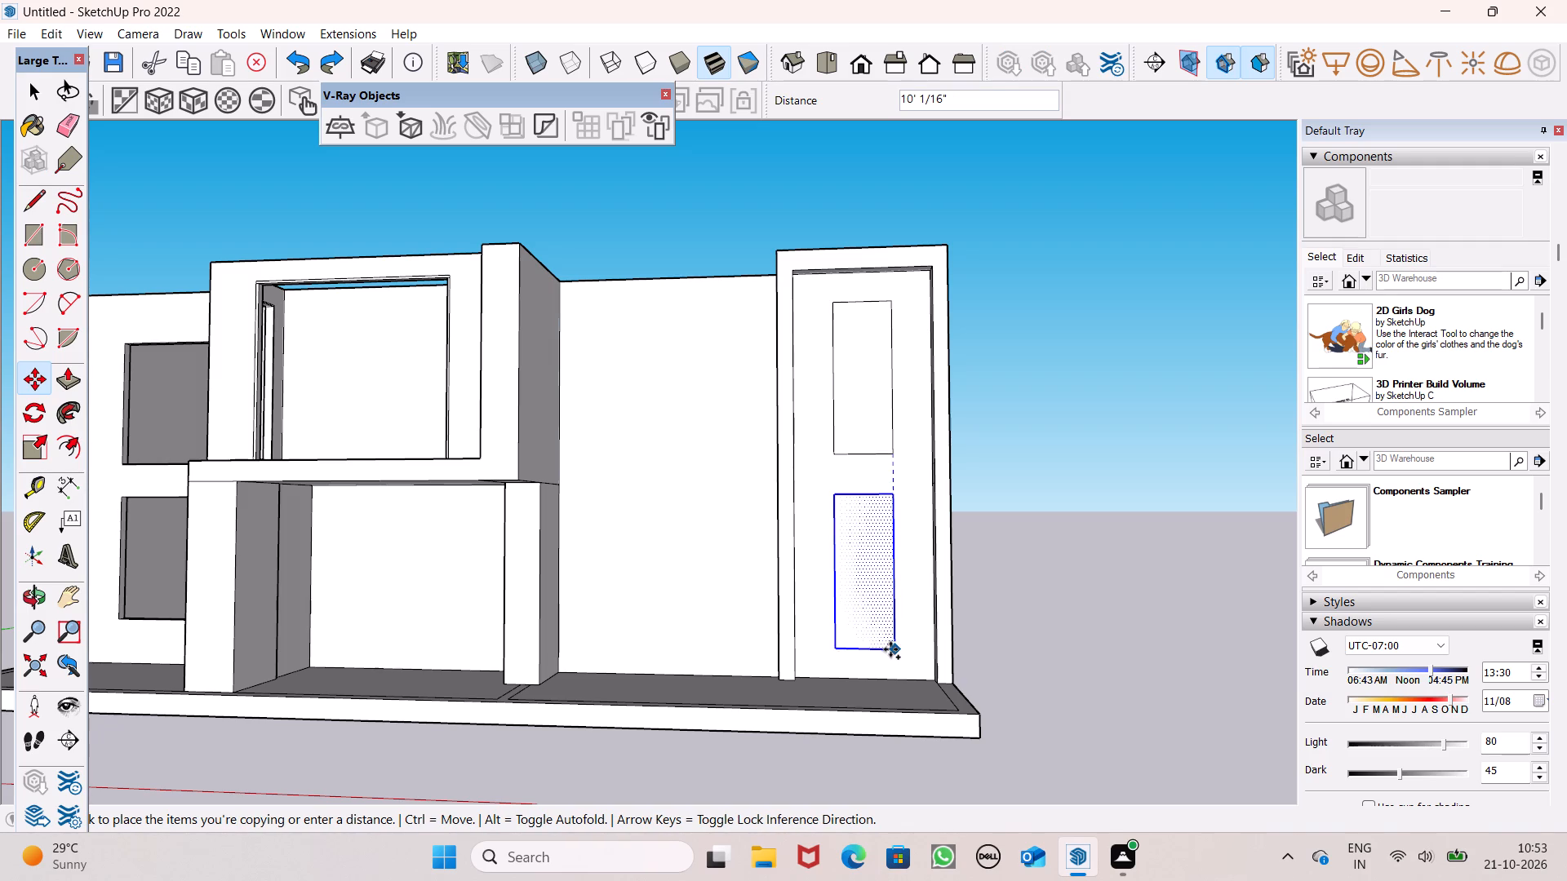
pyautogui.moveTo(890, 649); pyautogui.dragTo(890, 650)
pyautogui.press('space')
pyautogui.click(1227, 562)
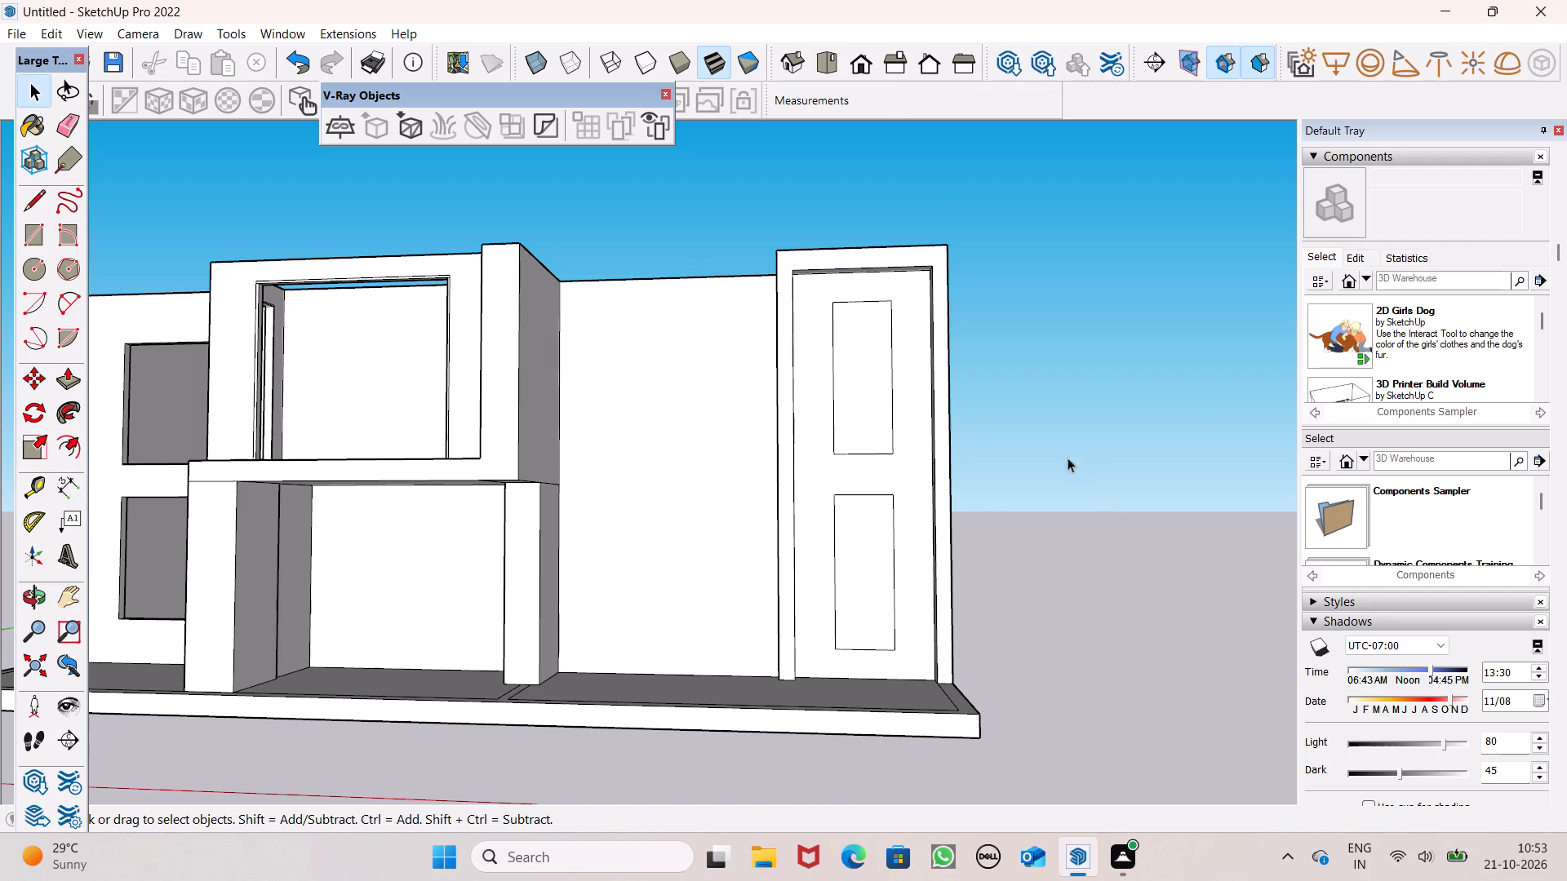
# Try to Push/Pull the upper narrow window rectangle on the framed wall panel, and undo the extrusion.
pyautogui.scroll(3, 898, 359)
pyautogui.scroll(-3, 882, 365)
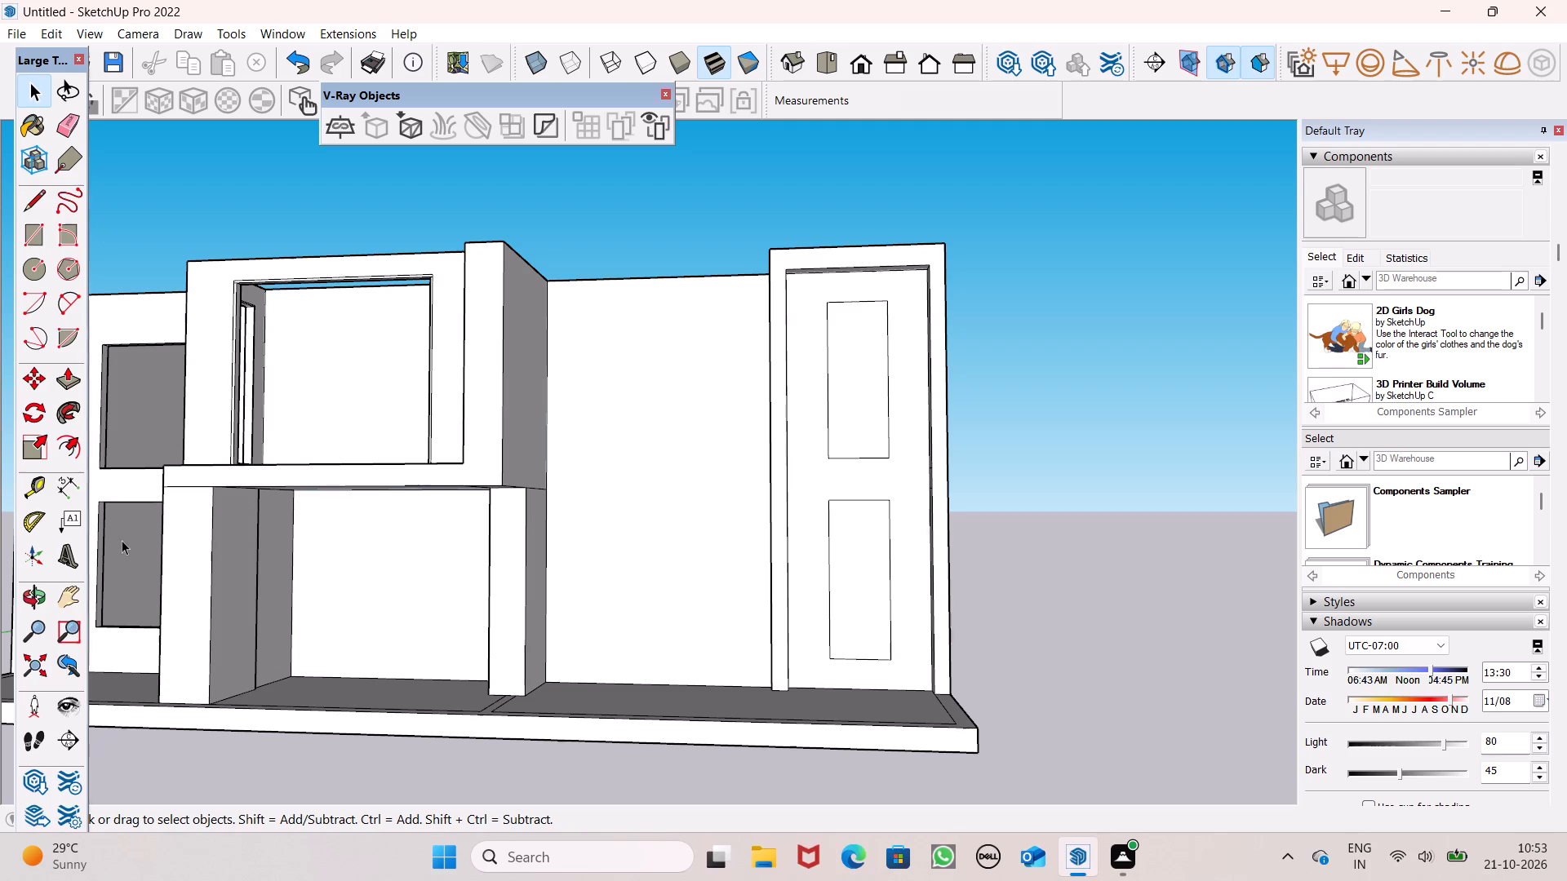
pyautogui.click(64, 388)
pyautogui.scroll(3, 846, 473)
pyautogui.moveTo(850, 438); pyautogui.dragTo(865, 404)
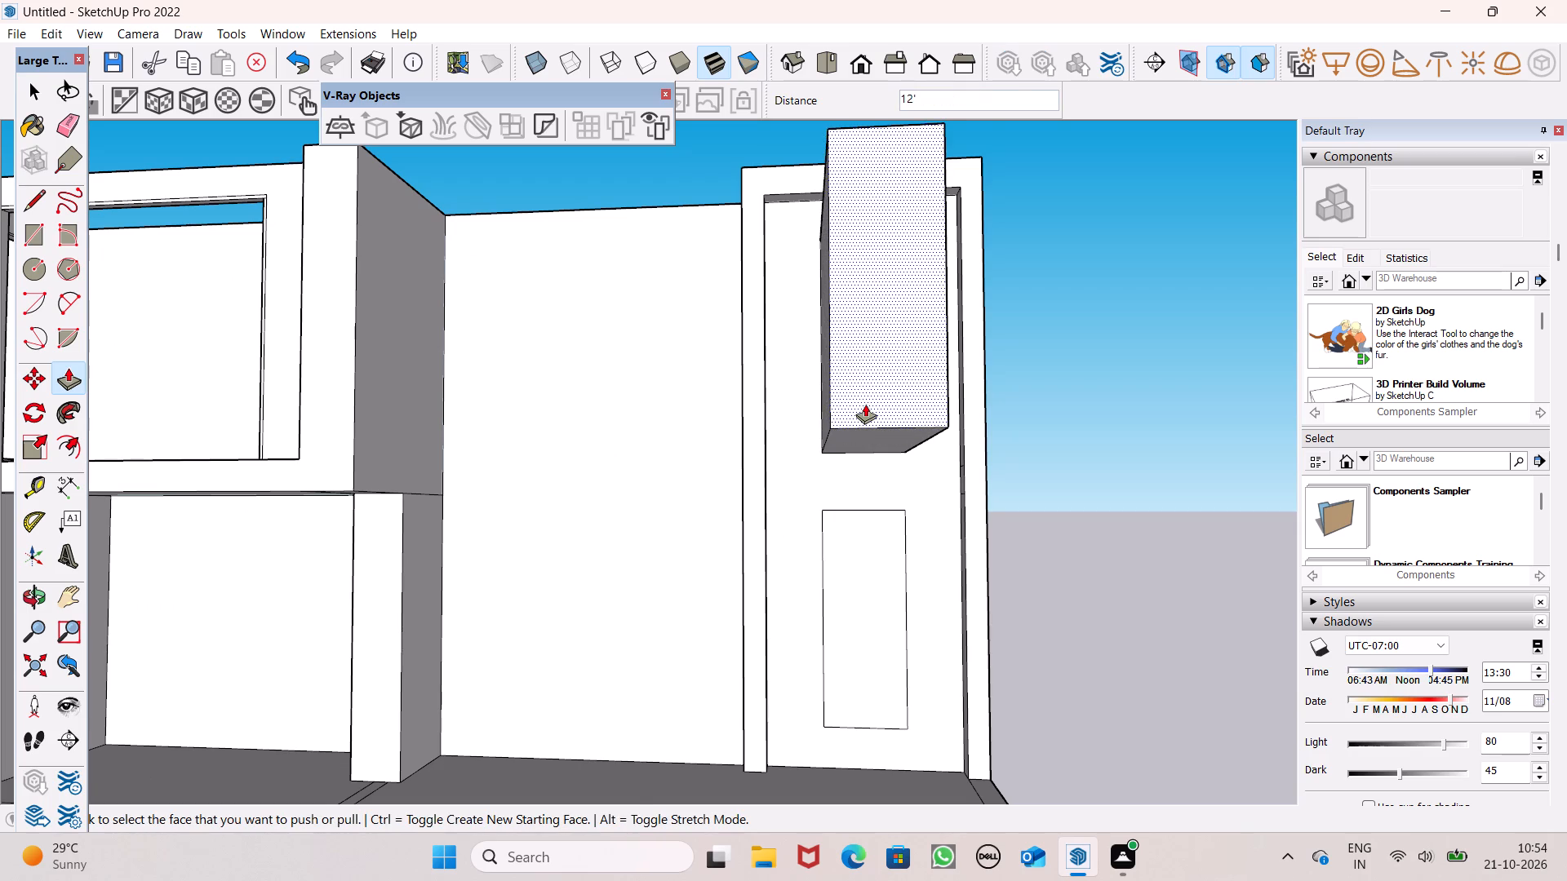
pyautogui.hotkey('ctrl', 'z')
# Push/Pull the upper and lower narrow rectangles about 6" inward through the framed wall panel to cut two window openings.
pyautogui.keyDown('ctrl'); pyautogui.scroll(1, 903, 534); pyautogui.keyUp('ctrl')
pyautogui.keyDown('ctrl'); pyautogui.moveTo(903, 536); pyautogui.dragTo(832, 711, button='middle'); pyautogui.keyUp('ctrl')
pyautogui.moveTo(824, 492); pyautogui.dragTo(846, 480)
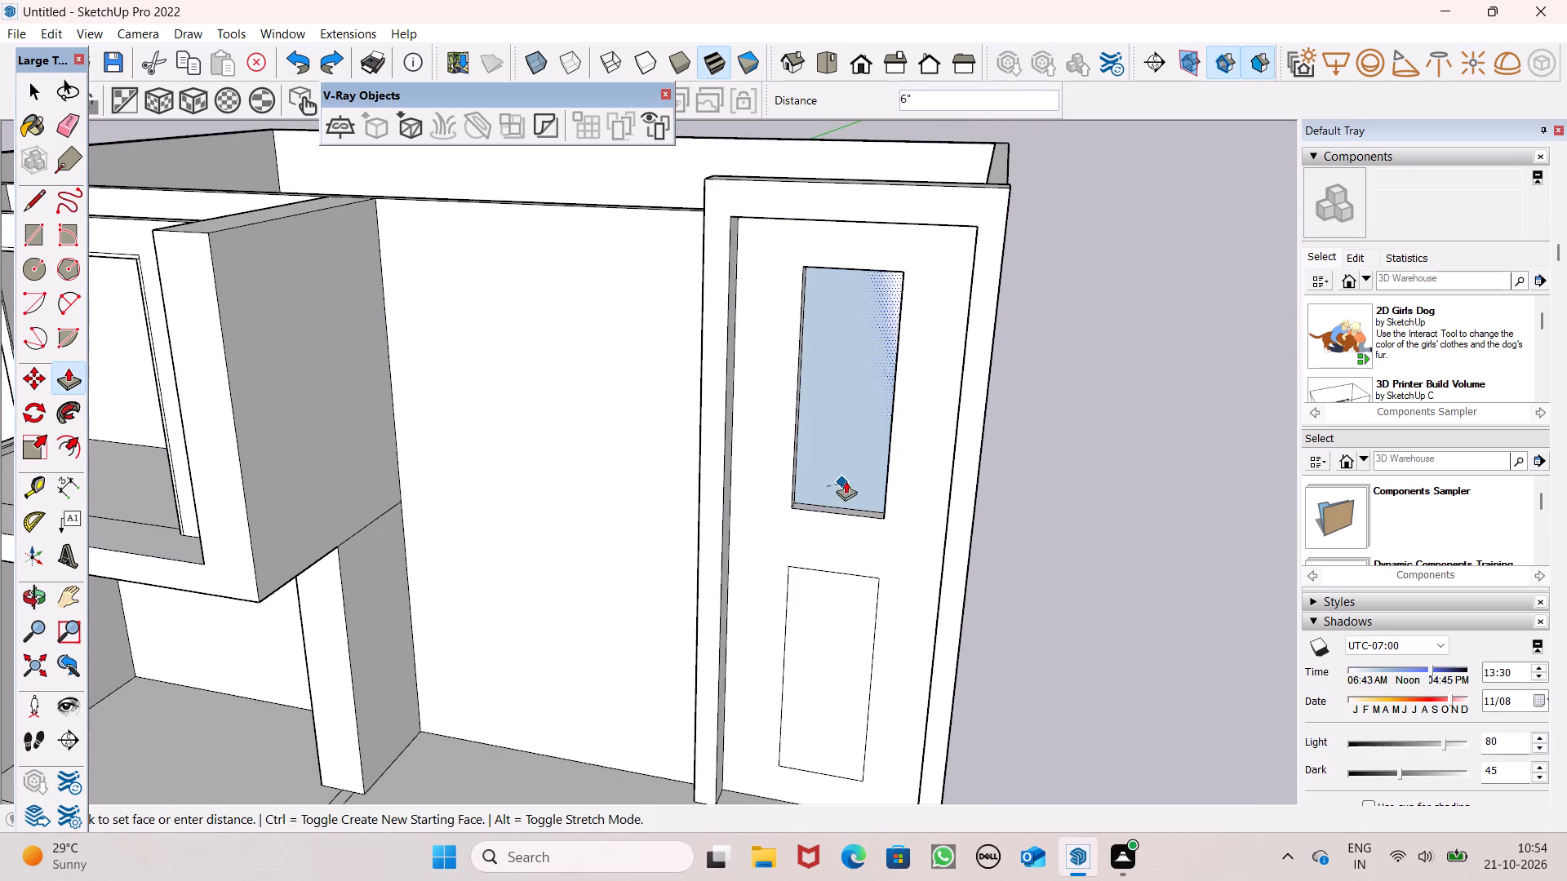
pyautogui.moveTo(846, 480); pyautogui.dragTo(869, 454)
pyautogui.scroll(-2, 856, 501)
pyautogui.moveTo(807, 711); pyautogui.dragTo(850, 668)
pyautogui.press('space')
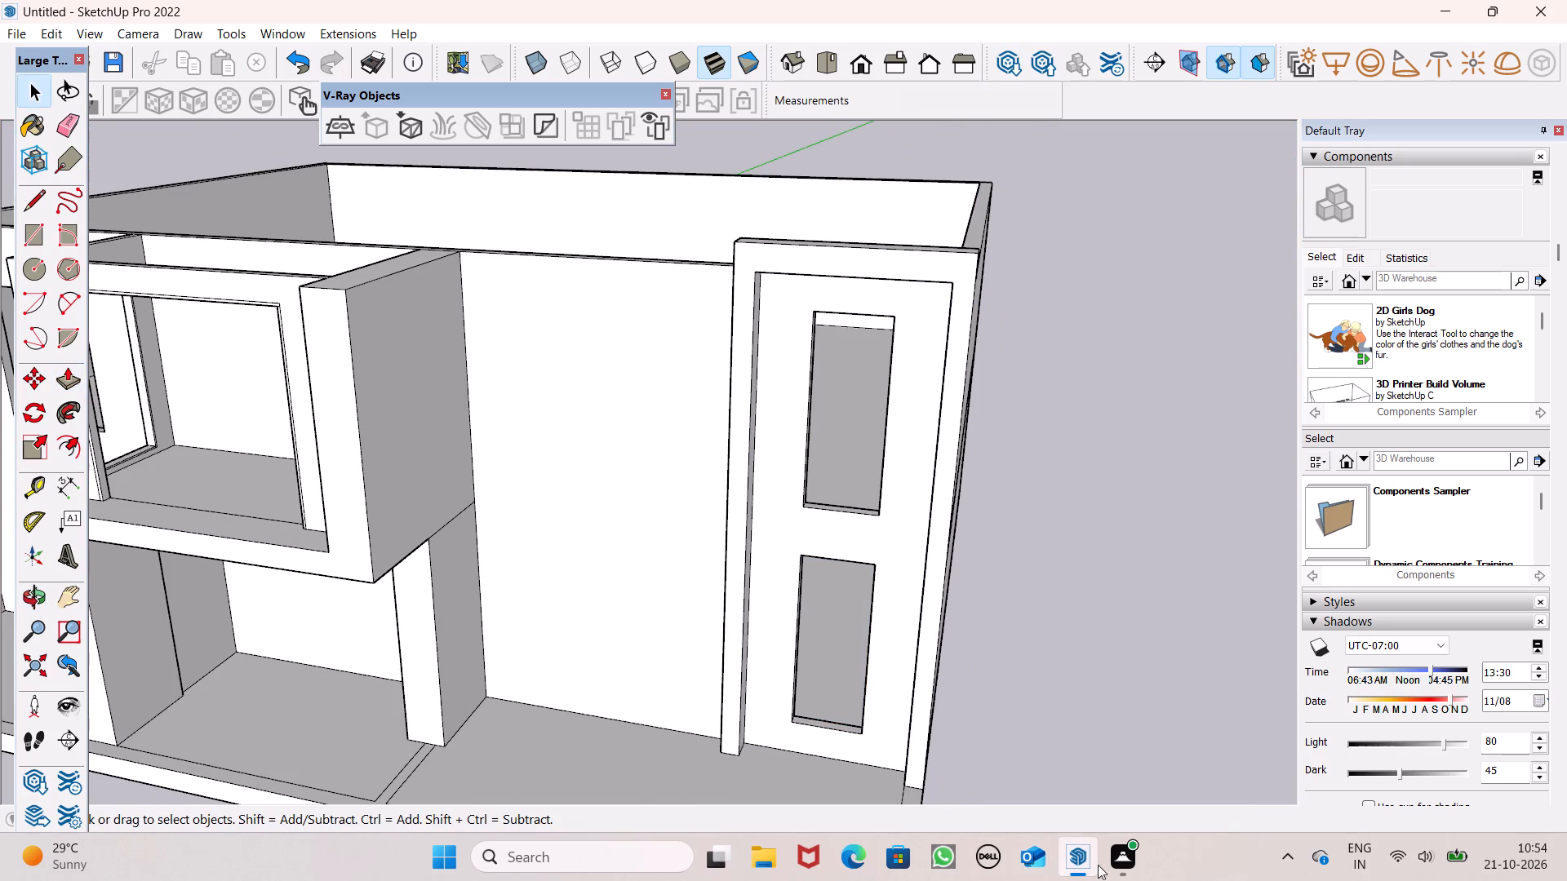
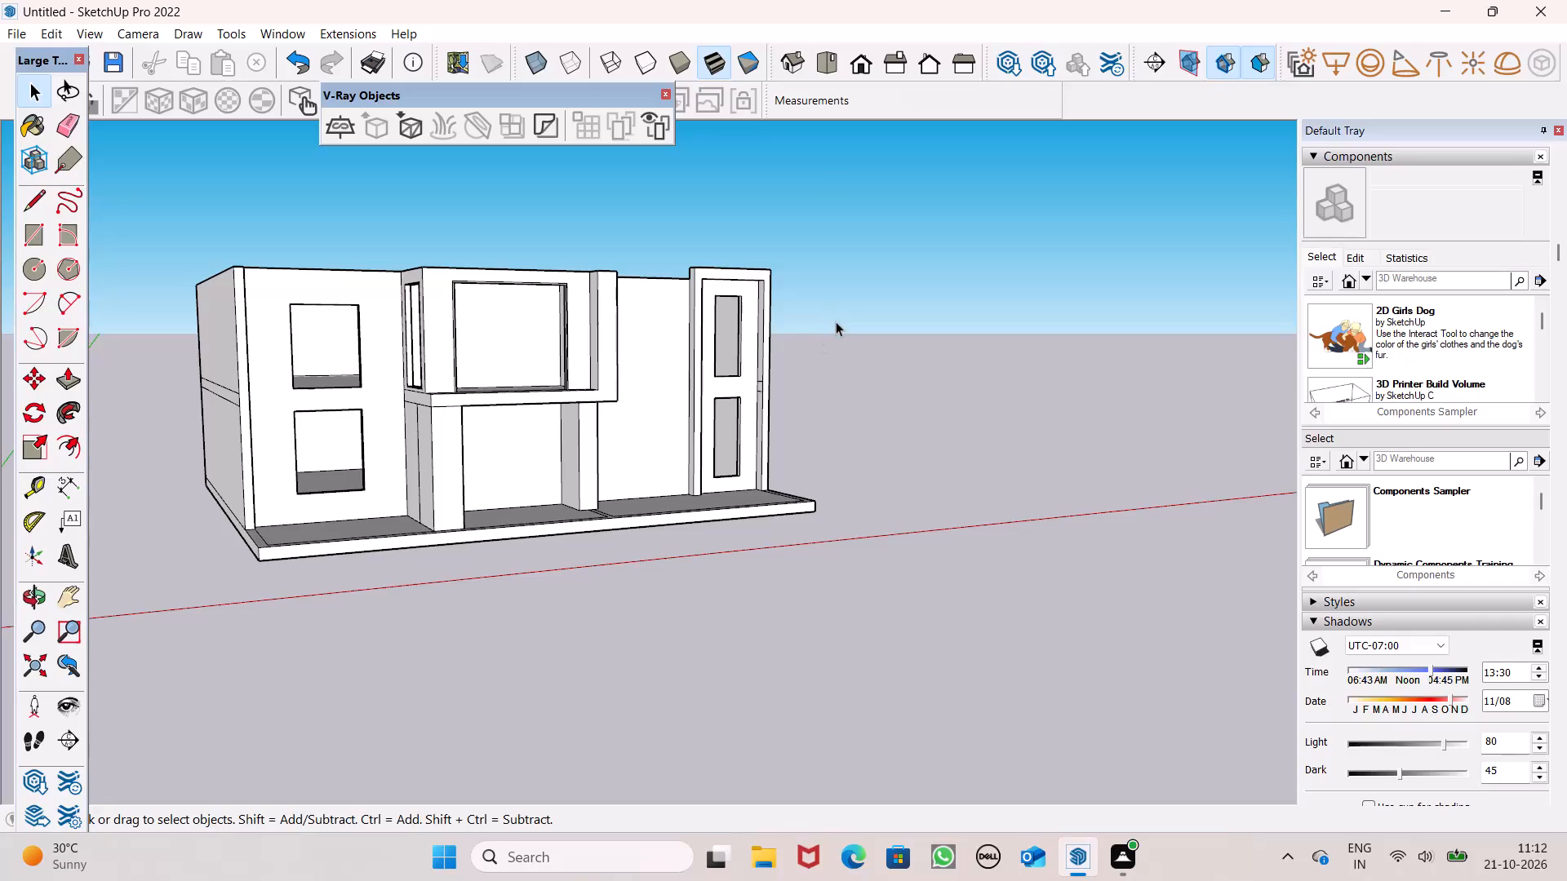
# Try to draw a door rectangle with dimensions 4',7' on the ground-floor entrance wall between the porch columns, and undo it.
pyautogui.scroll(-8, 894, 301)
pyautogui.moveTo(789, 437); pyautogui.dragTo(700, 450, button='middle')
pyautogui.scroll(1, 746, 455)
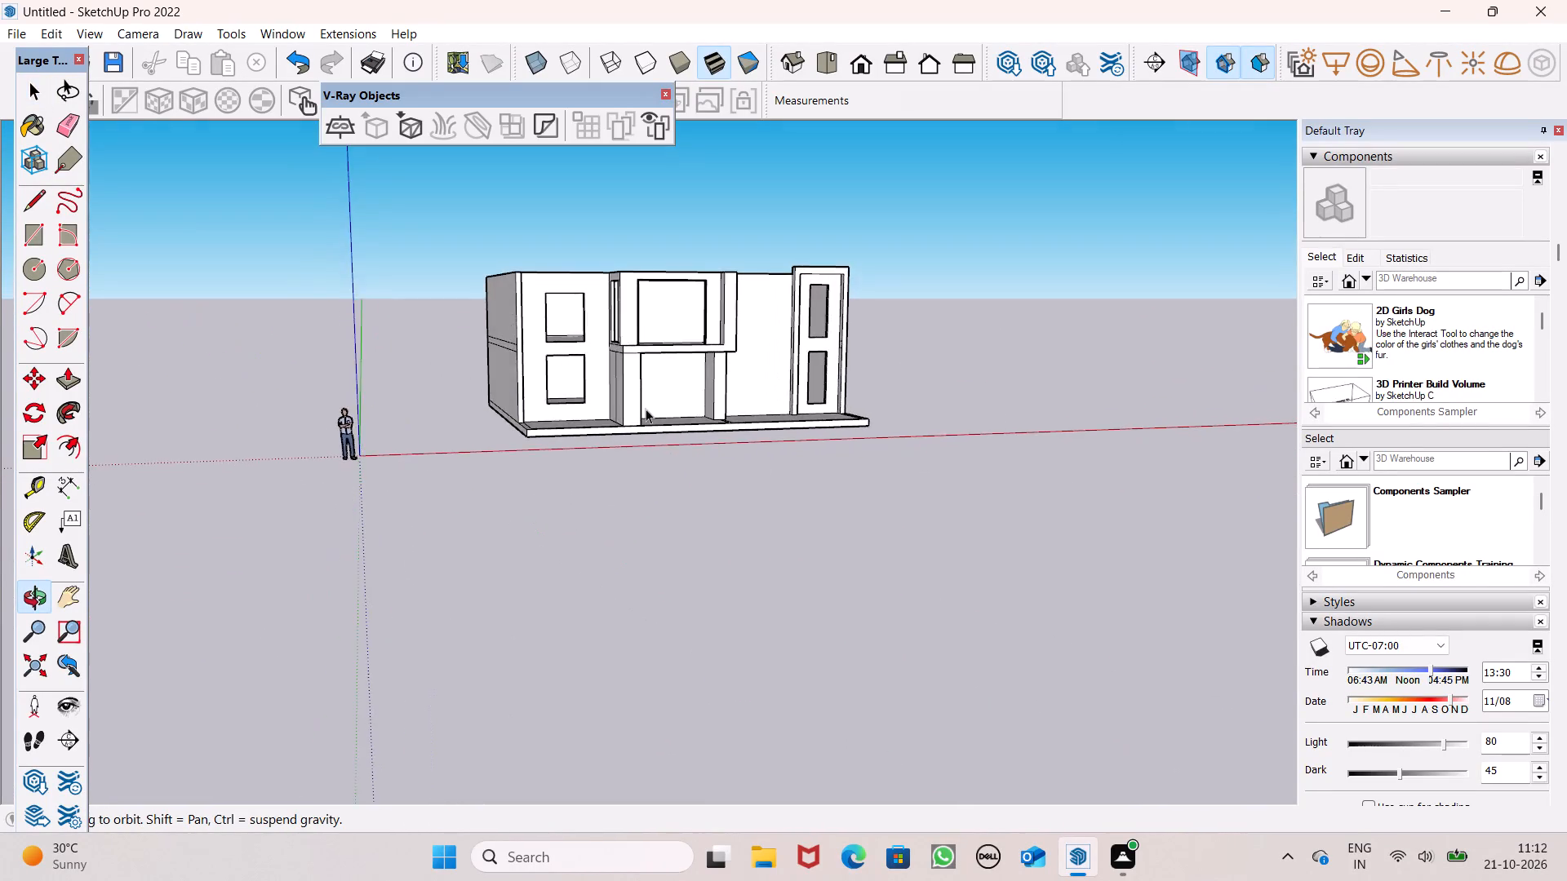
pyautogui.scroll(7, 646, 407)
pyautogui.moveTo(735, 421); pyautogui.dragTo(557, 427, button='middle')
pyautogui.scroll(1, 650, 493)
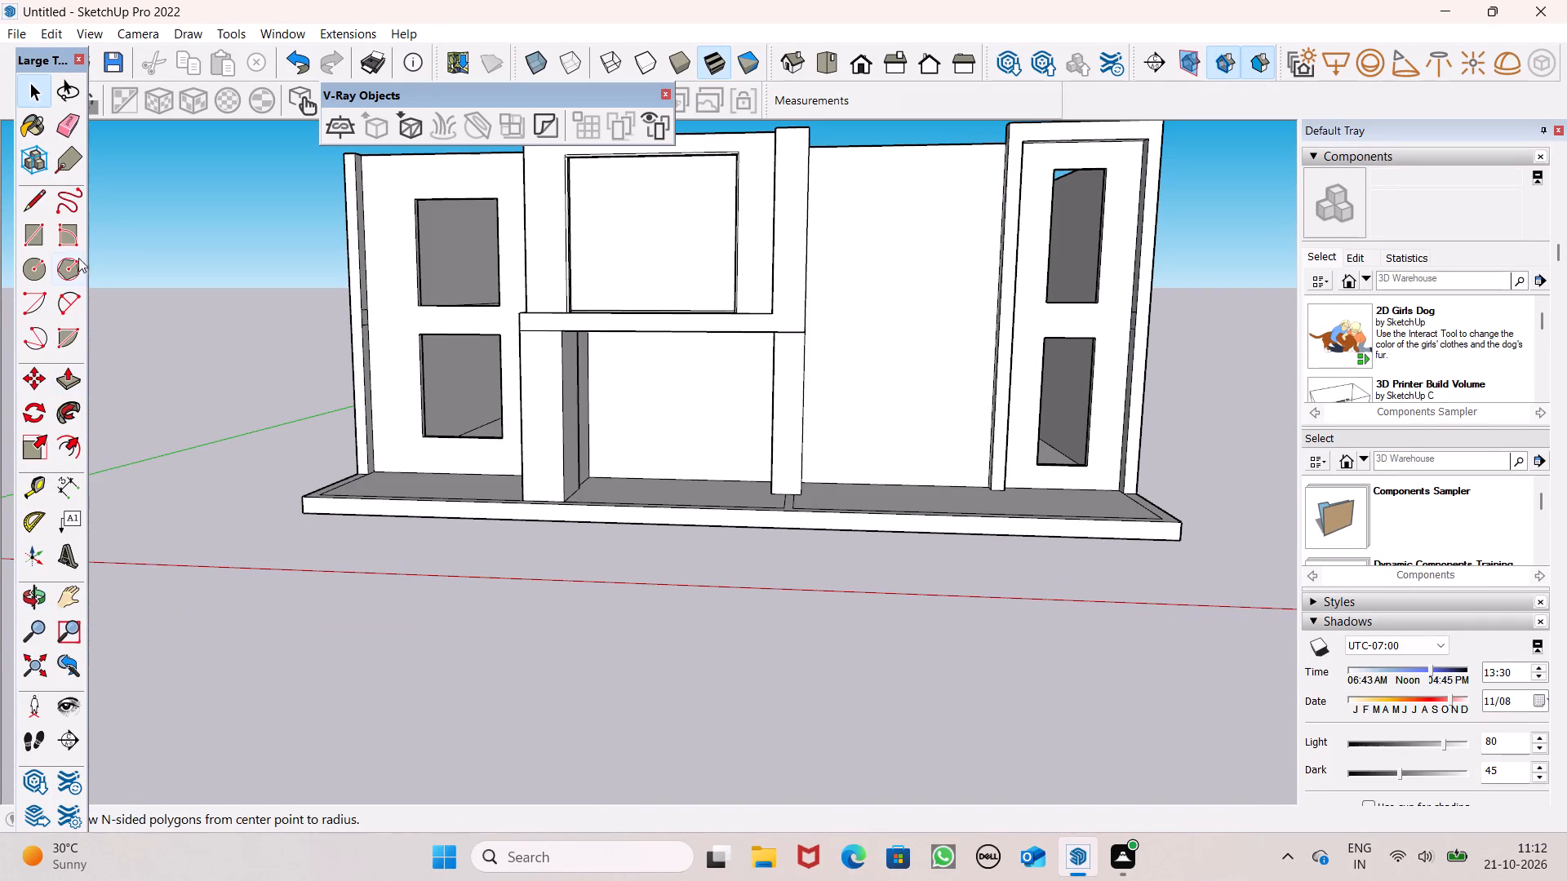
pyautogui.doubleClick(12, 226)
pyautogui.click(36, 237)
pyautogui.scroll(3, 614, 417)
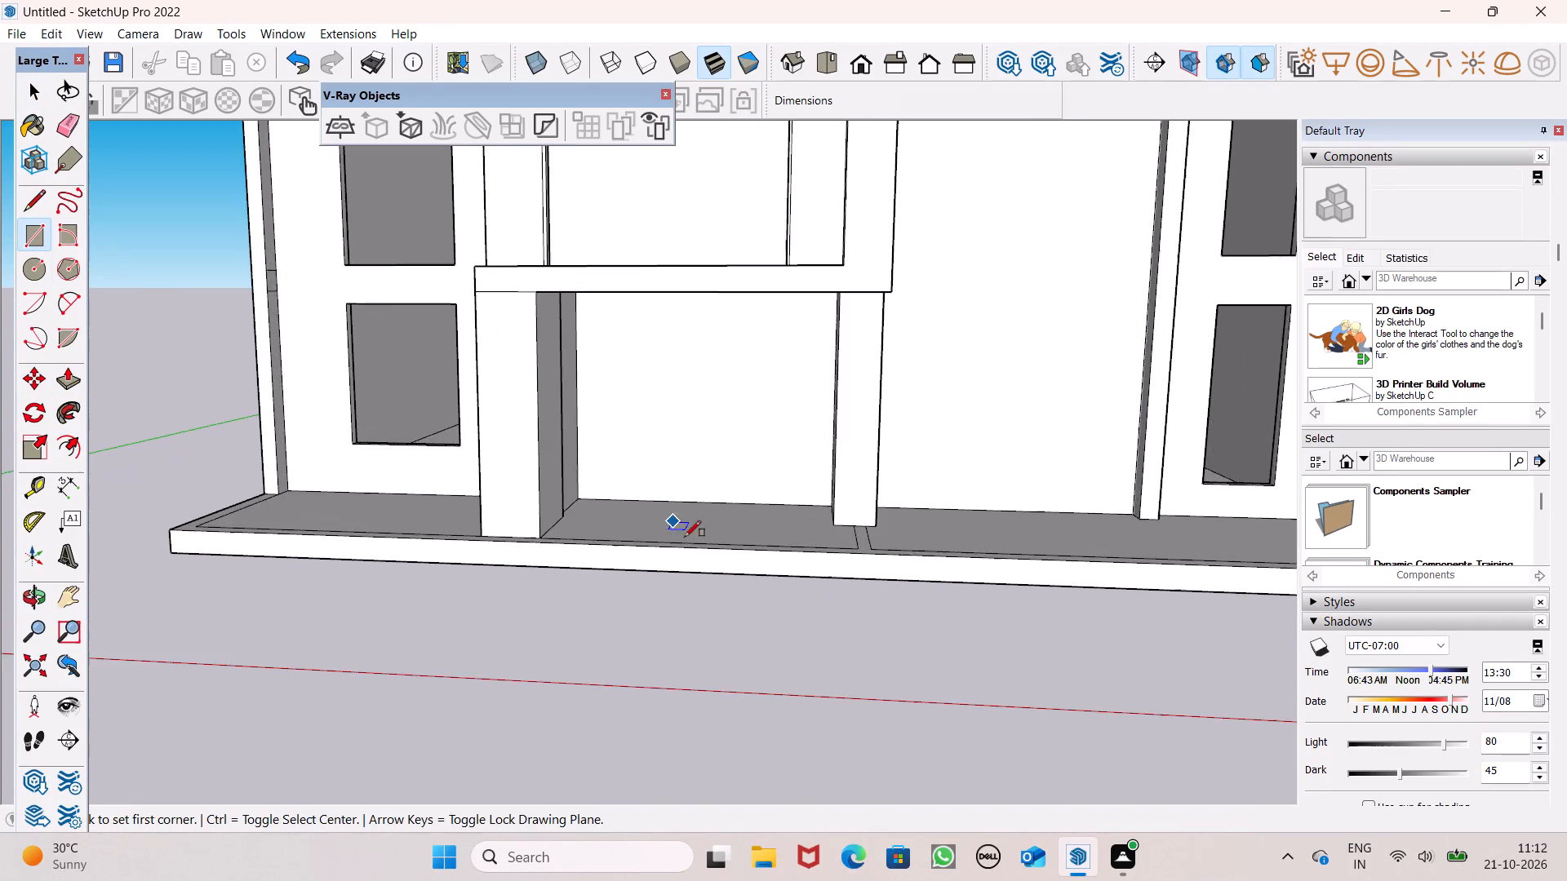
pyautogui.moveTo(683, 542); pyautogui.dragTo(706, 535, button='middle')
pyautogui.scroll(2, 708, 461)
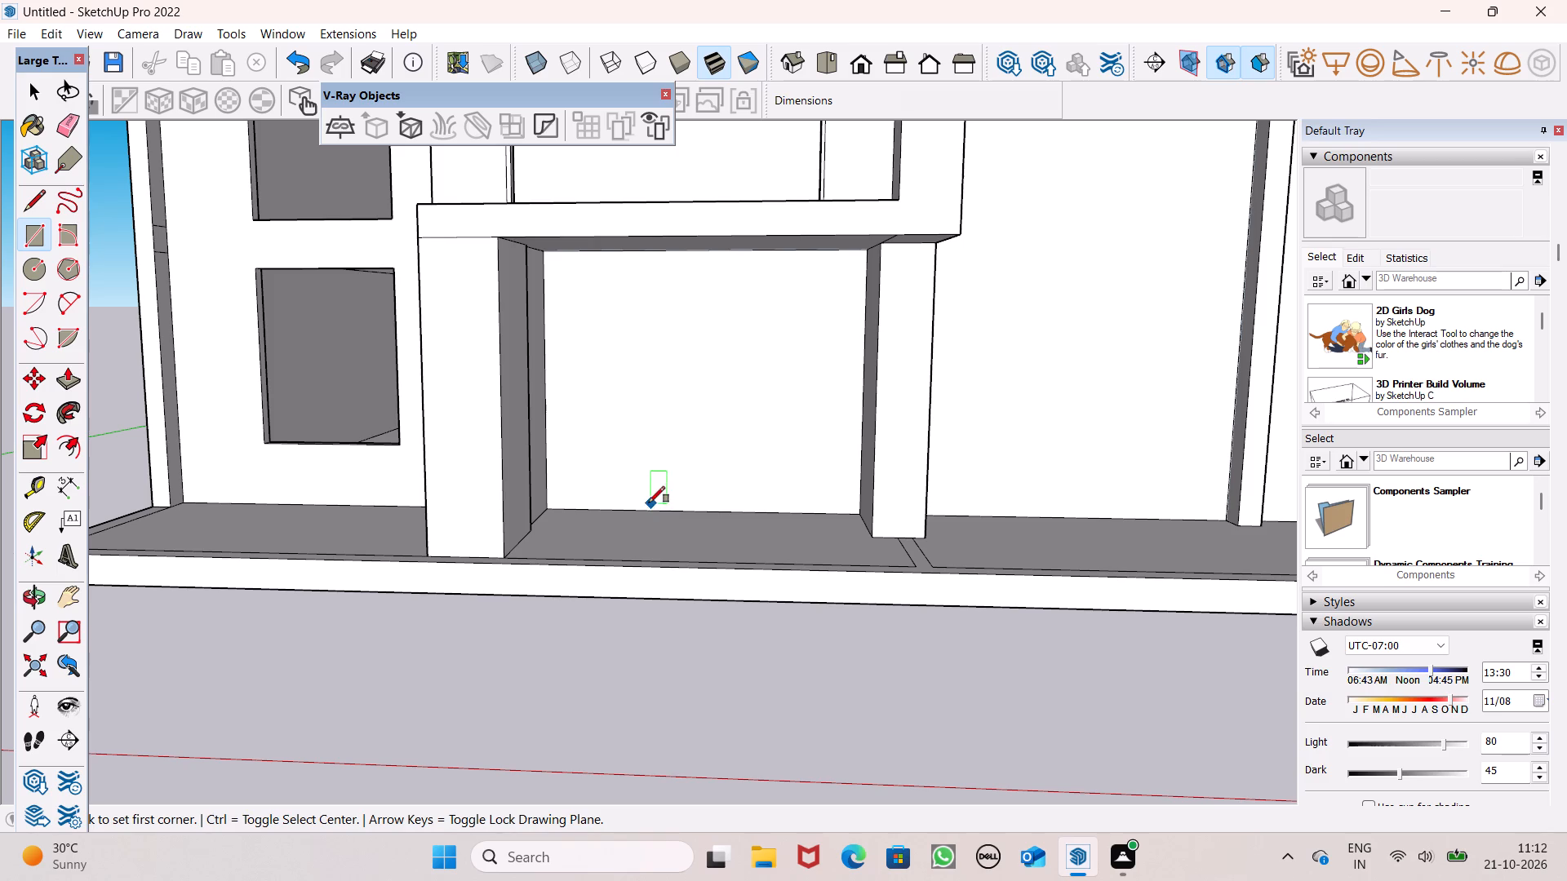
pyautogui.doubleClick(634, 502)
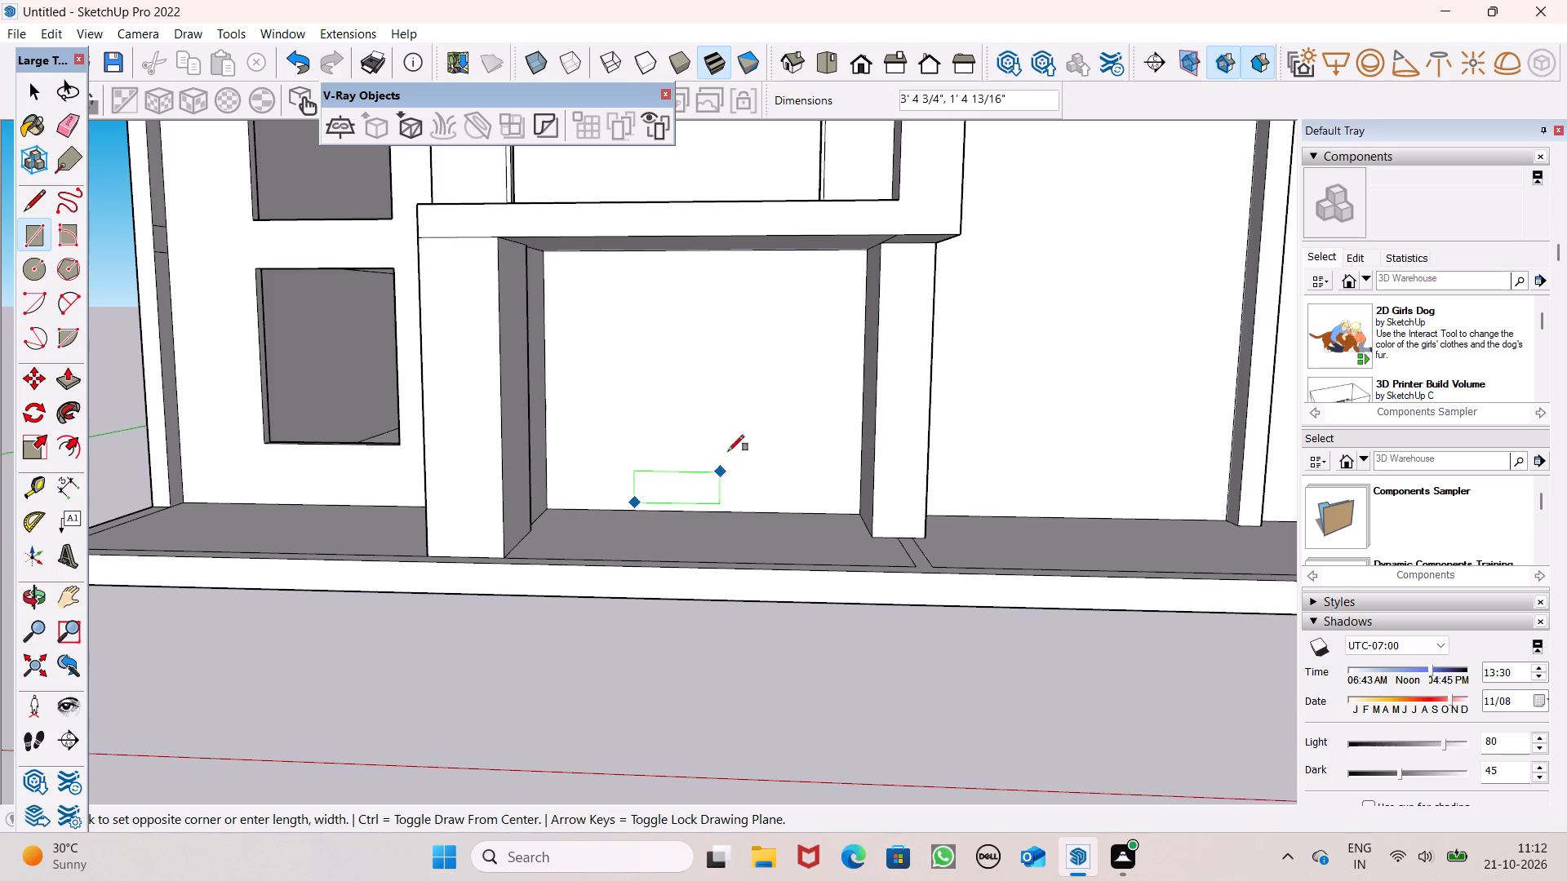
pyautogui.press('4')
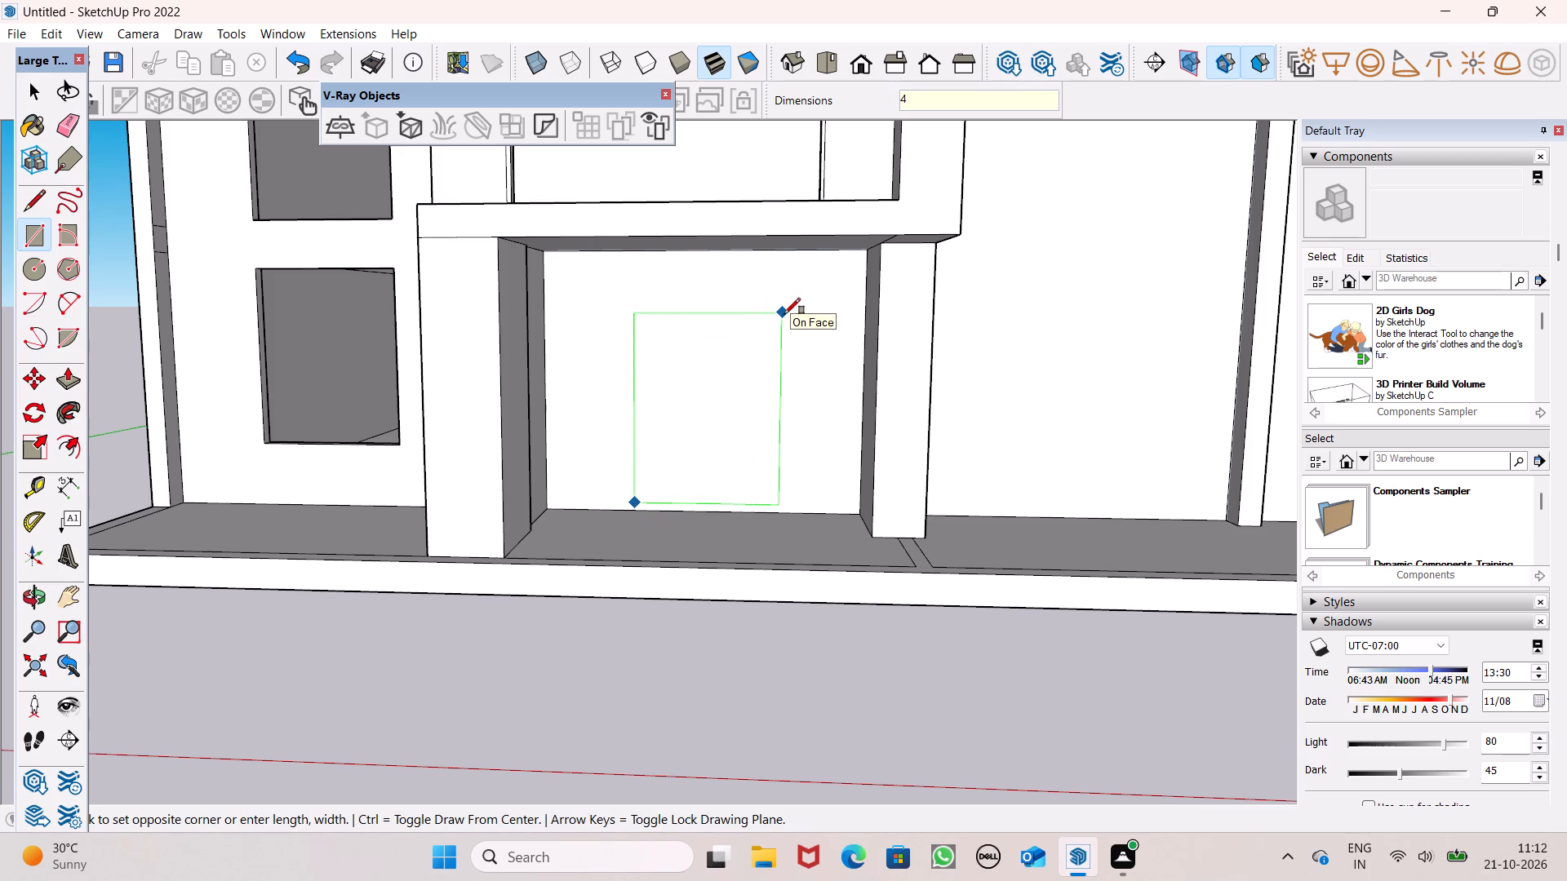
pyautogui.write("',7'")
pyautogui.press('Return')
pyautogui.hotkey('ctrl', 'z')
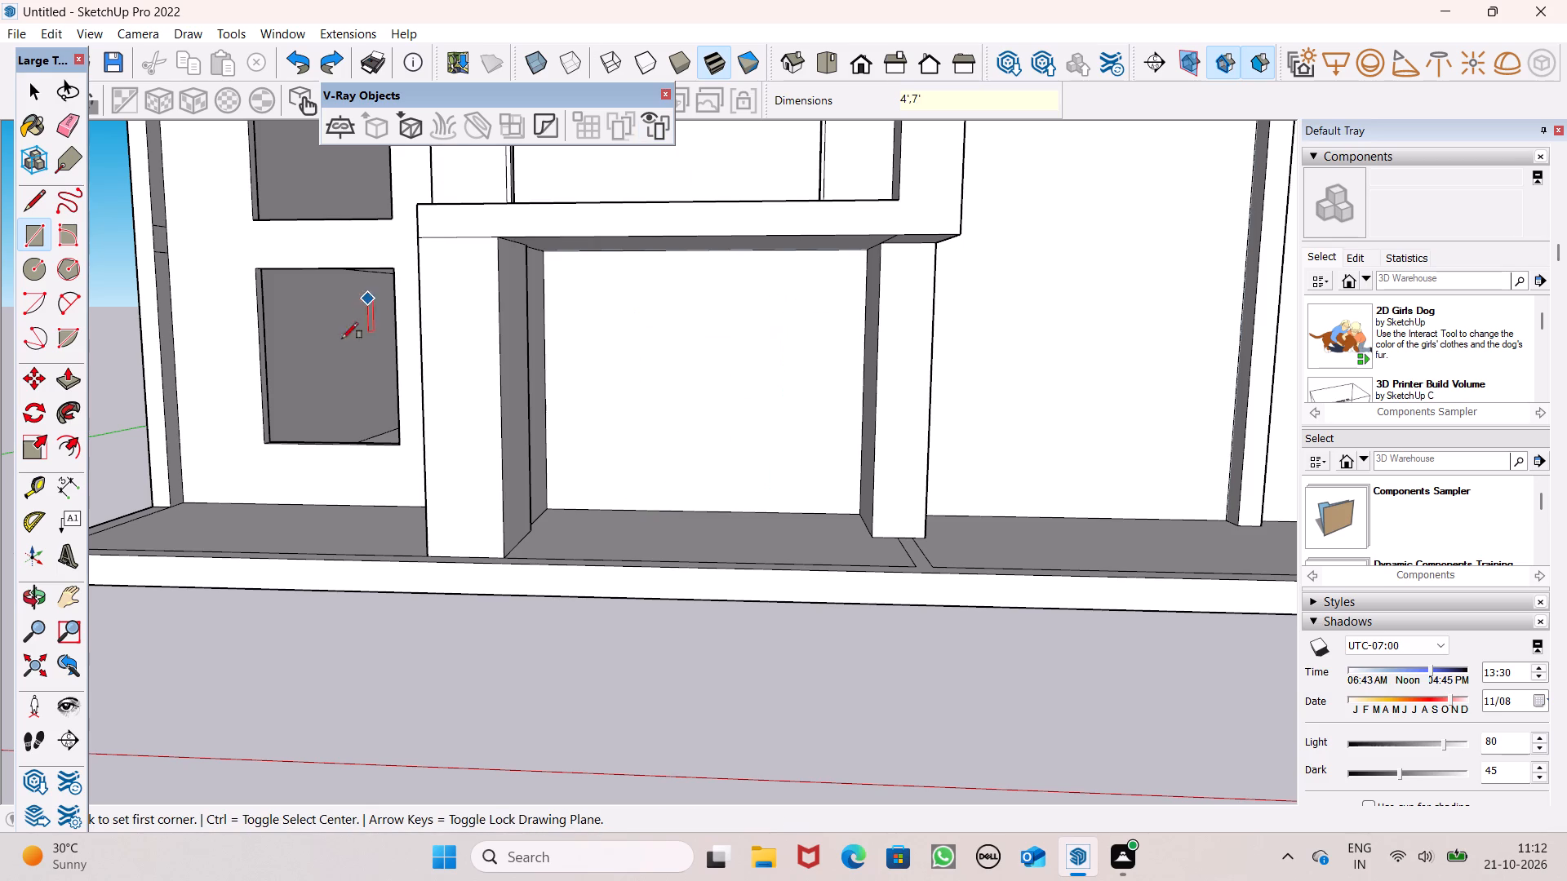
# Draw a door rectangle 7' high by 4' wide on the ground-floor entrance wall between the porch columns.
pyautogui.click(638, 502)
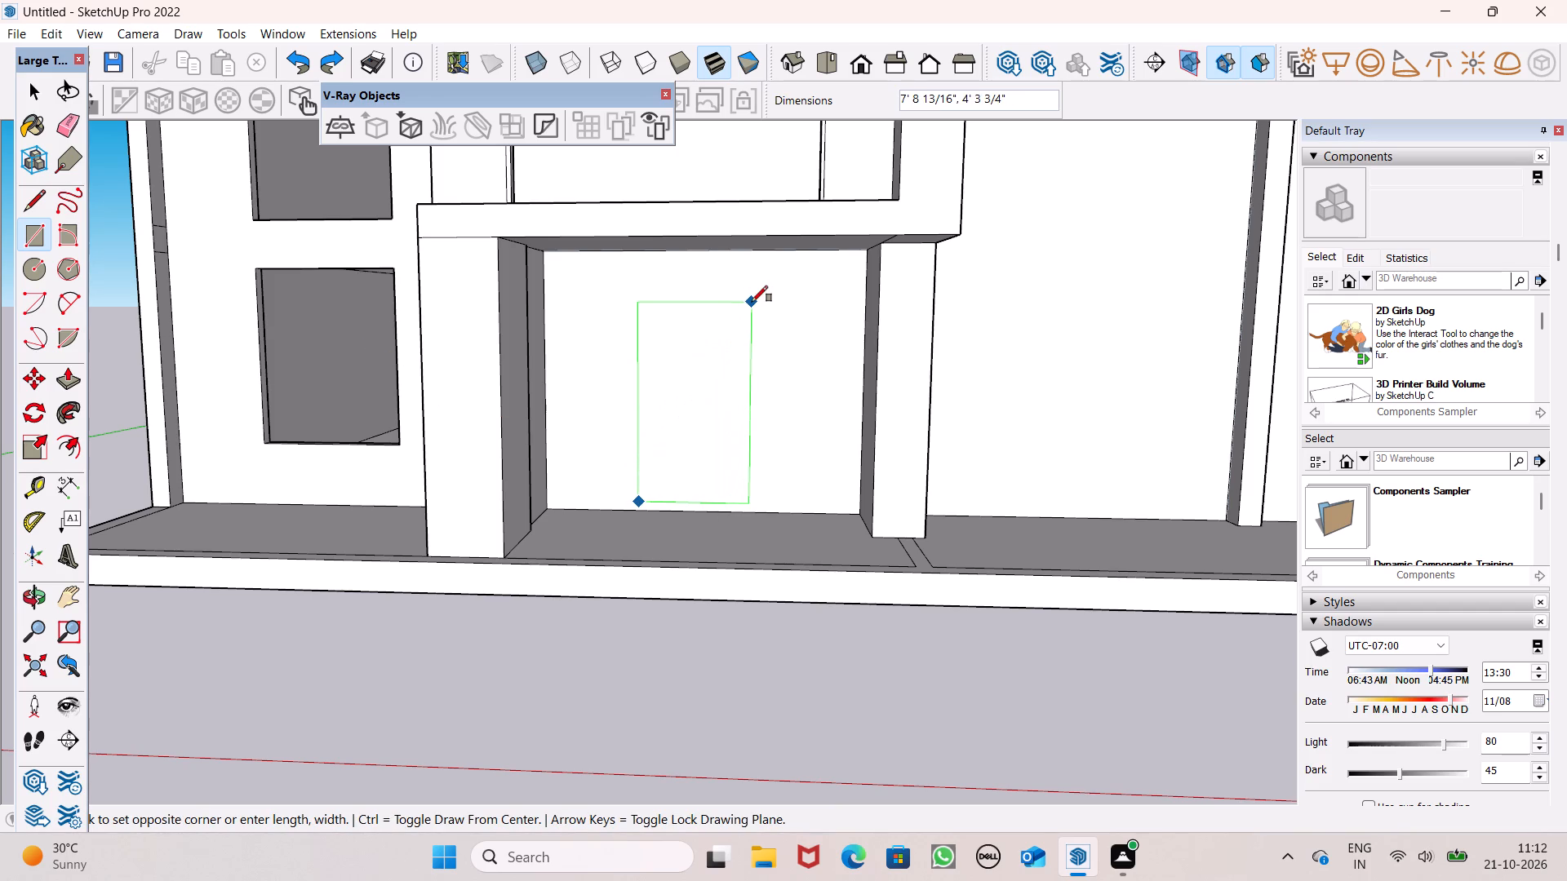
pyautogui.press('7')
pyautogui.write("',")
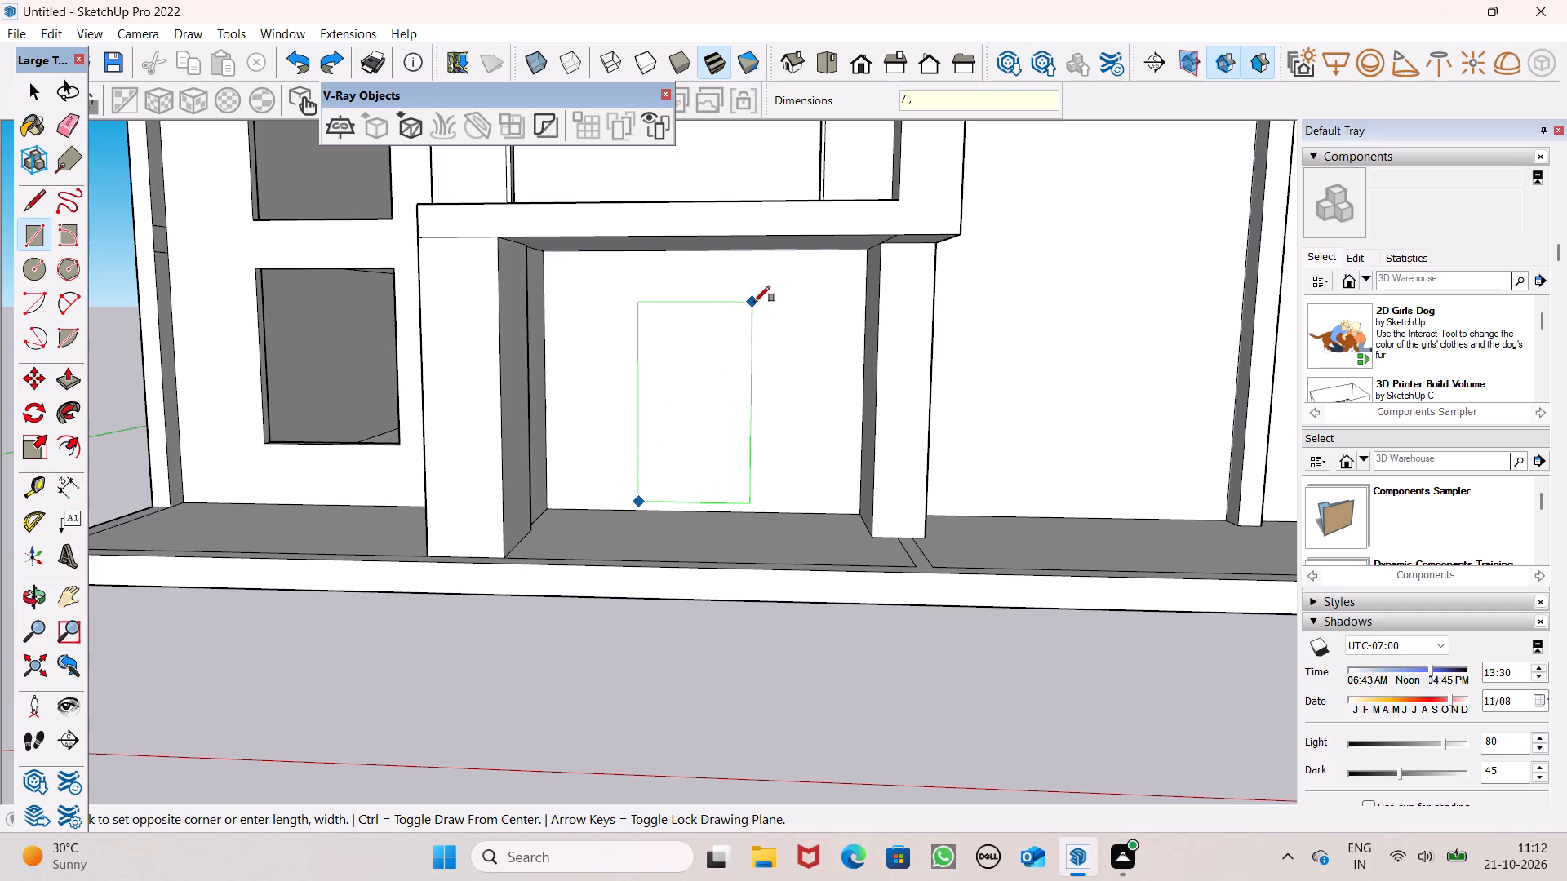
pyautogui.write("4'")
pyautogui.press('Return')
pyautogui.press('space')
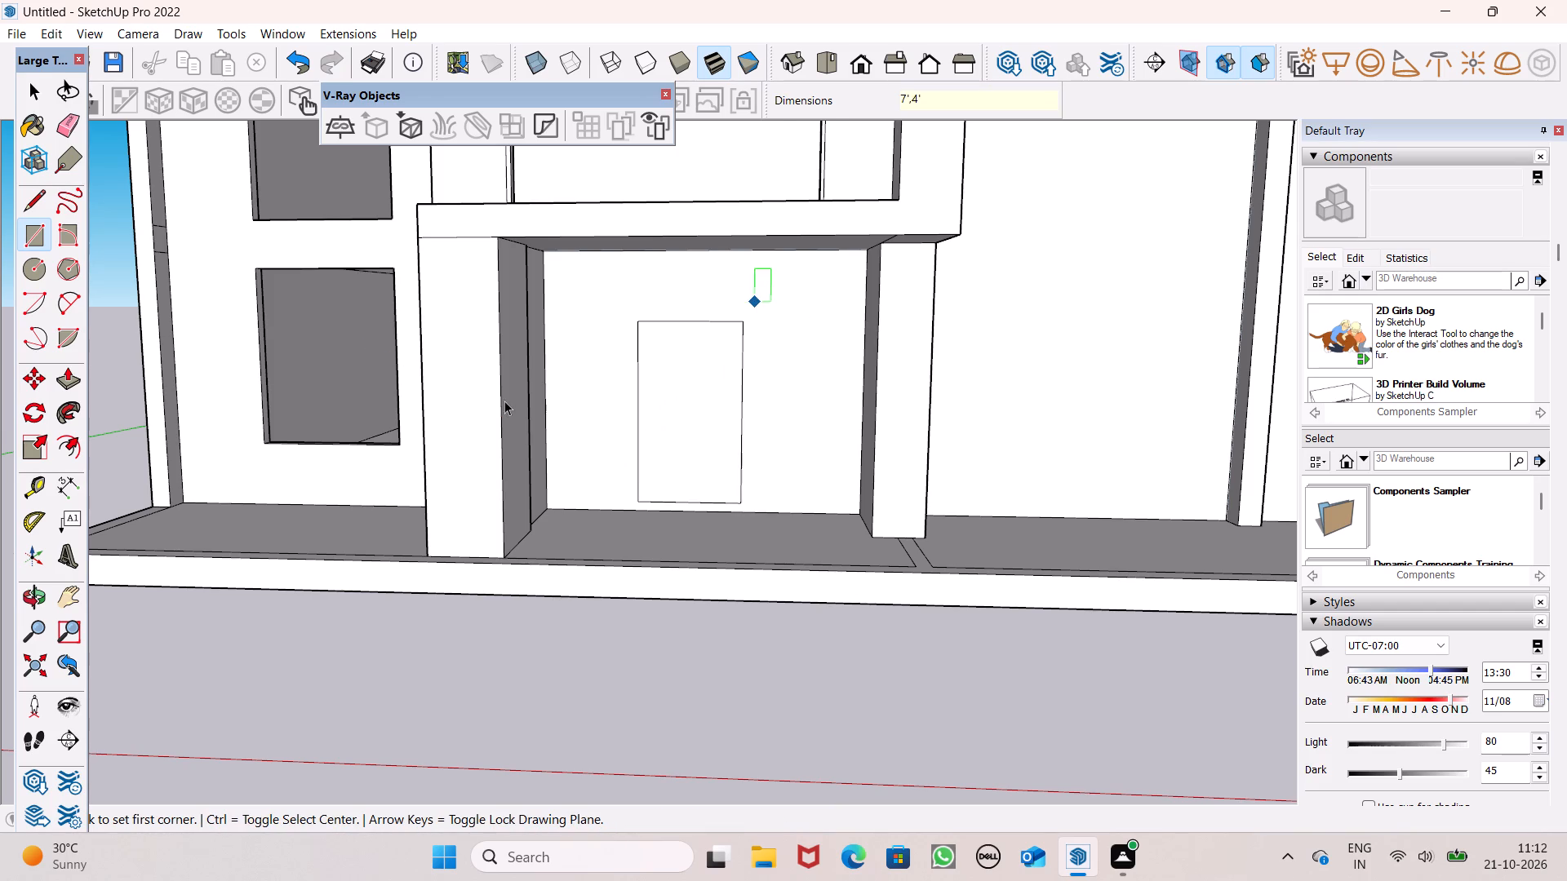
# Copy the door rectangle from the ground-floor entrance wall up onto the upper-floor wall behind the framed balcony opening.
pyautogui.scroll(-1, 504, 401)
pyautogui.scroll(2, 720, 600)
pyautogui.scroll(-5, 712, 455)
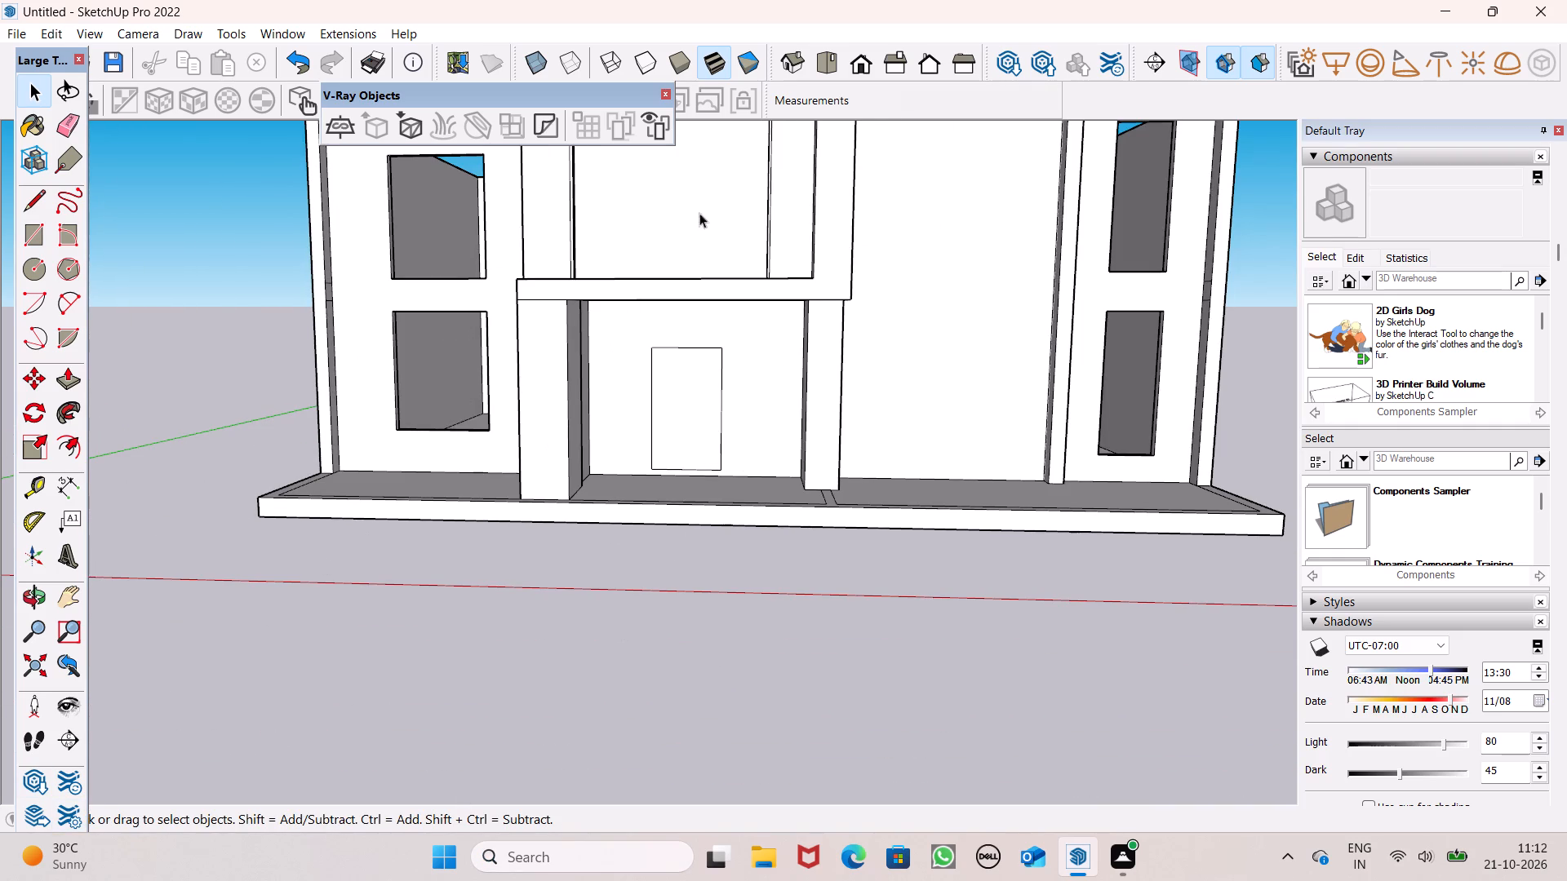
pyautogui.scroll(-1, 1077, 286)
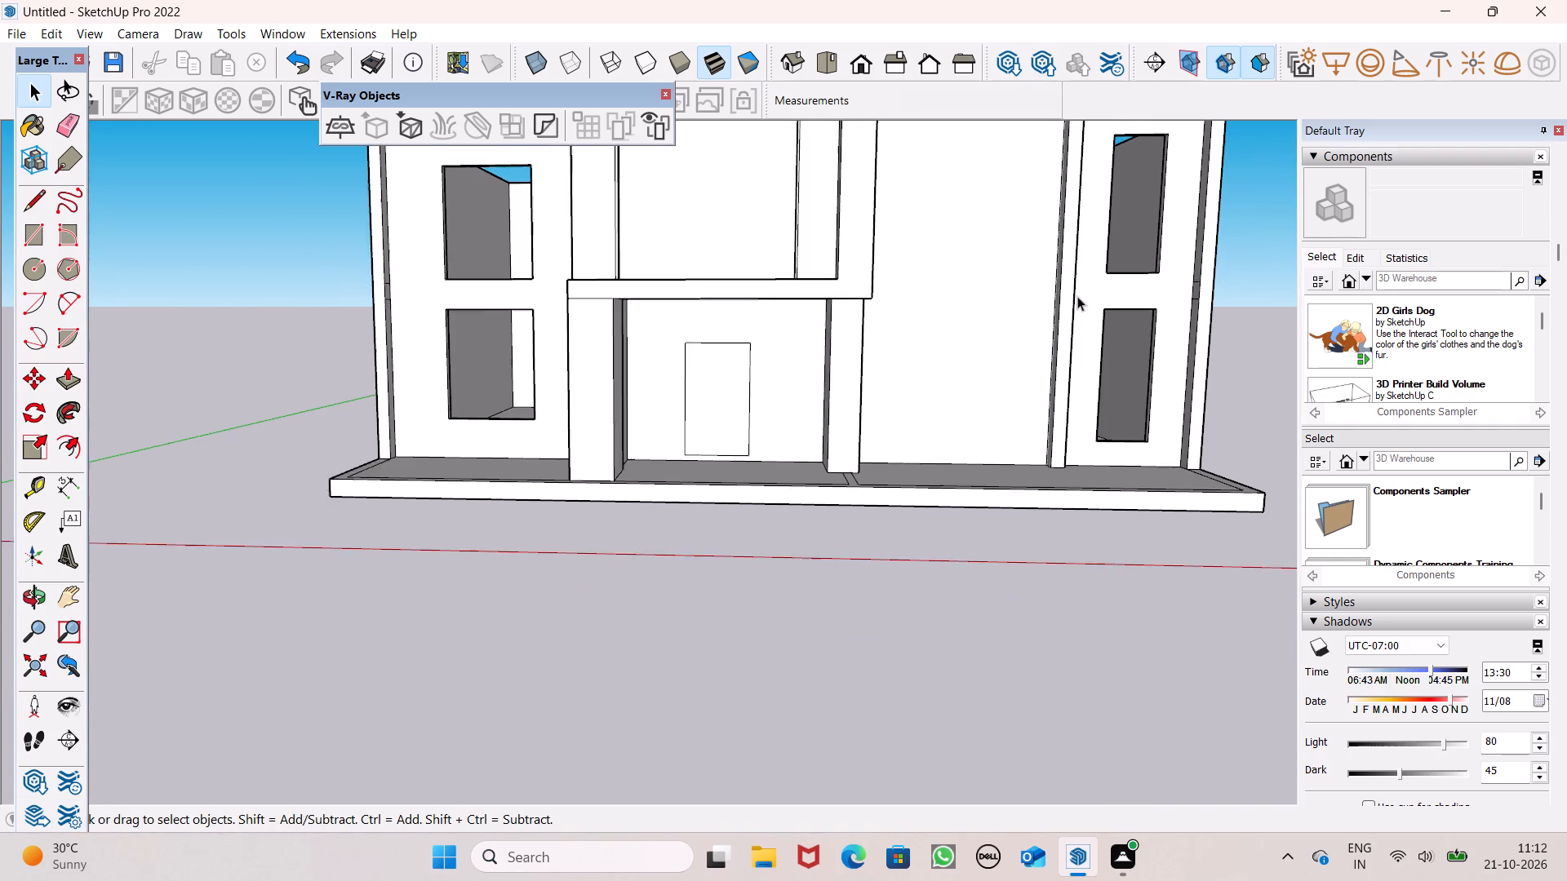
pyautogui.scroll(-6, 1077, 296)
pyautogui.scroll(6, 1044, 298)
pyautogui.scroll(-6, 893, 616)
pyautogui.scroll(5, 888, 415)
pyautogui.scroll(3, 825, 457)
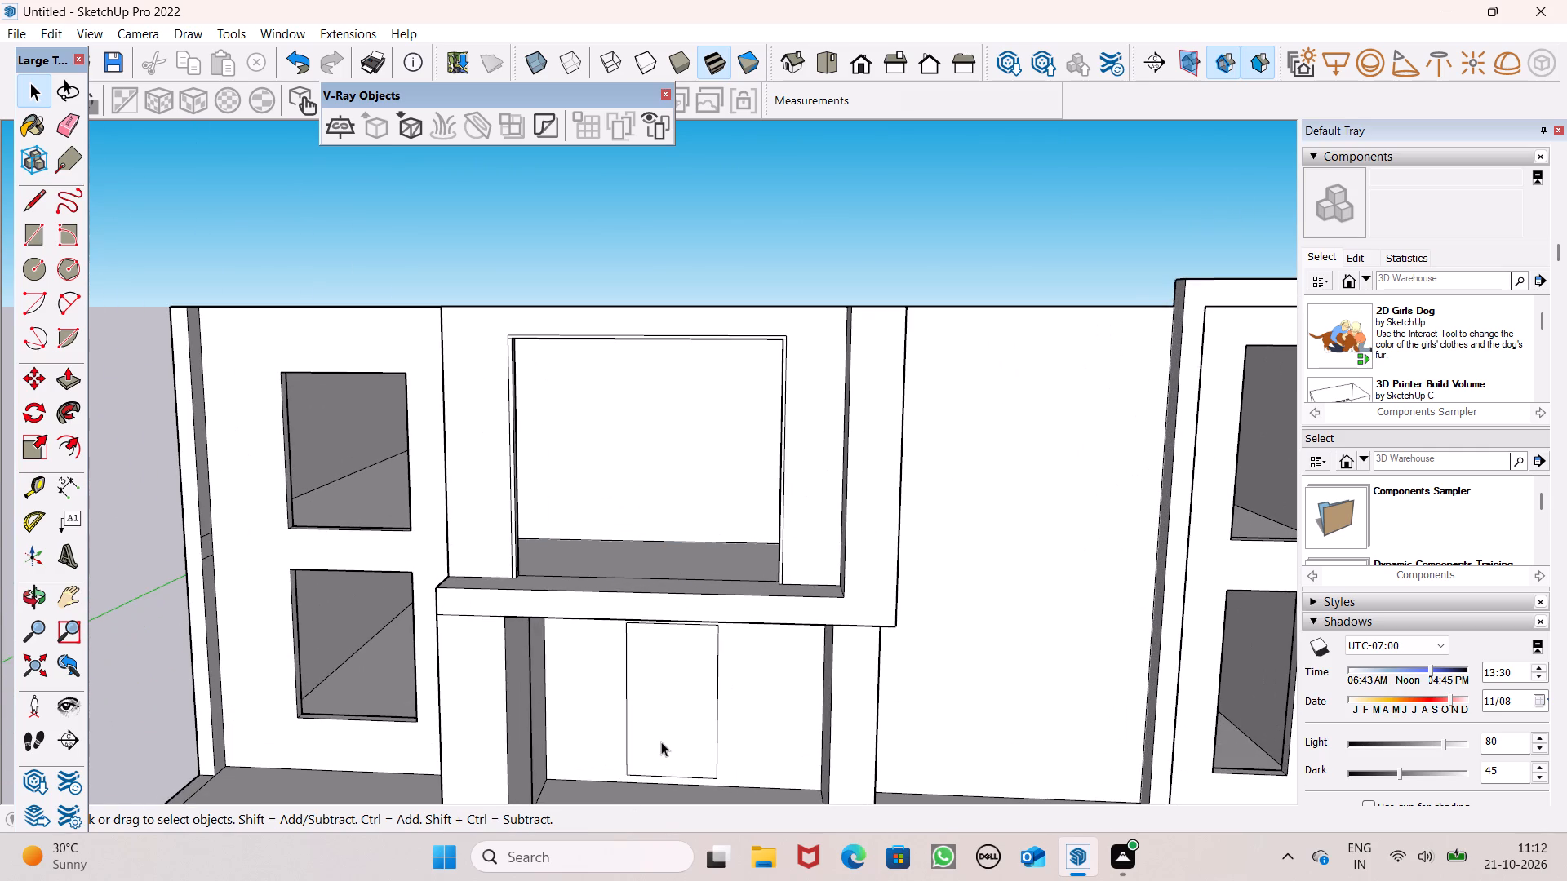
pyautogui.doubleClick(661, 742)
pyautogui.scroll(-3, 757, 530)
pyautogui.press('m')
pyautogui.press('Return')
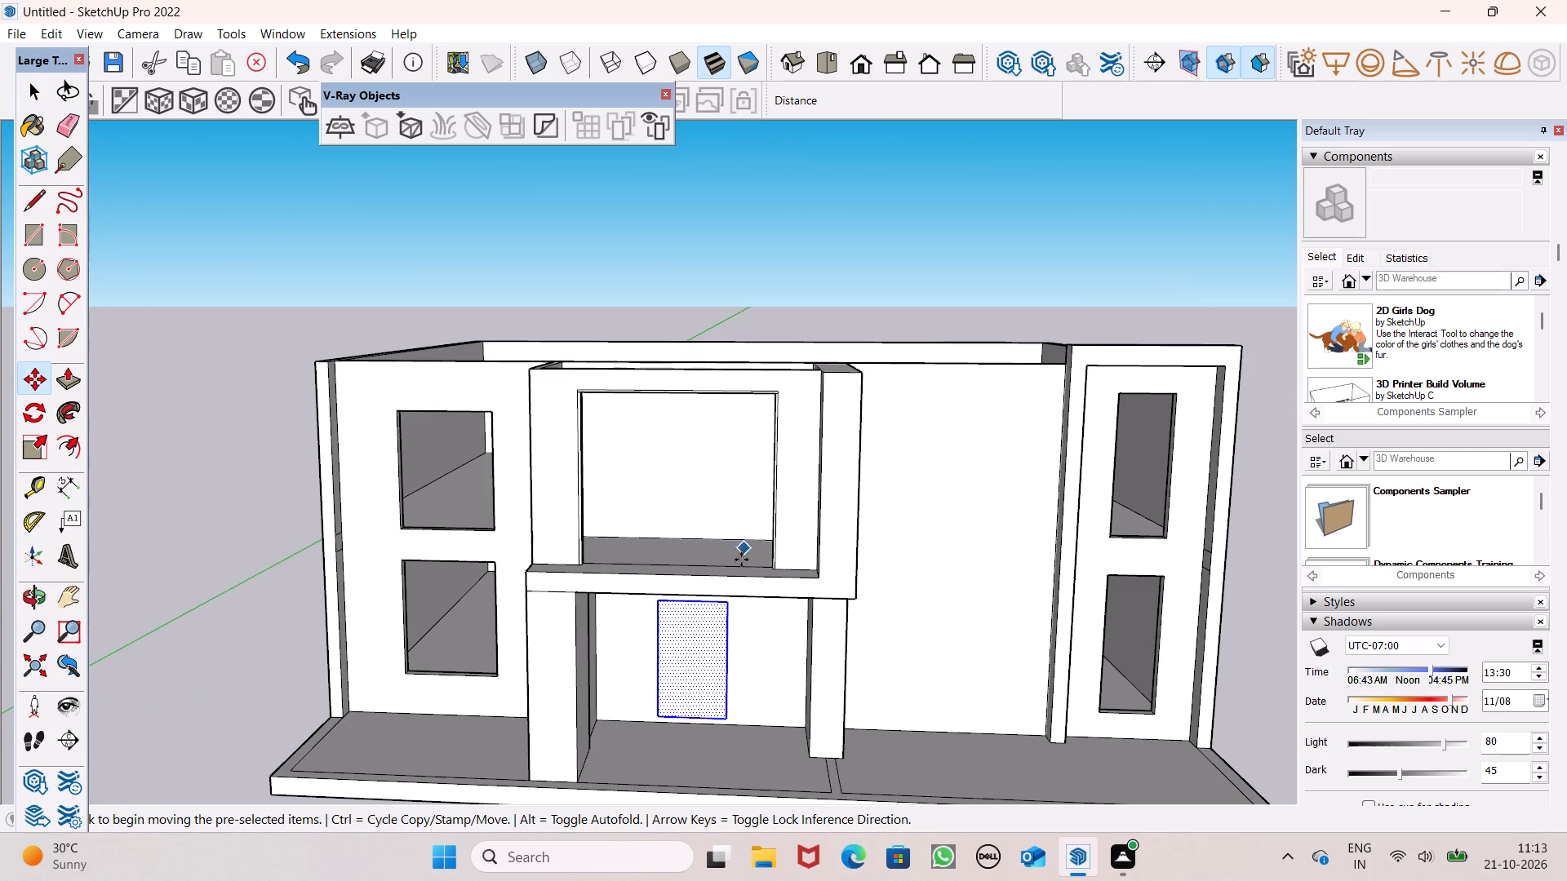
pyautogui.moveTo(725, 719); pyautogui.dragTo(725, 587)
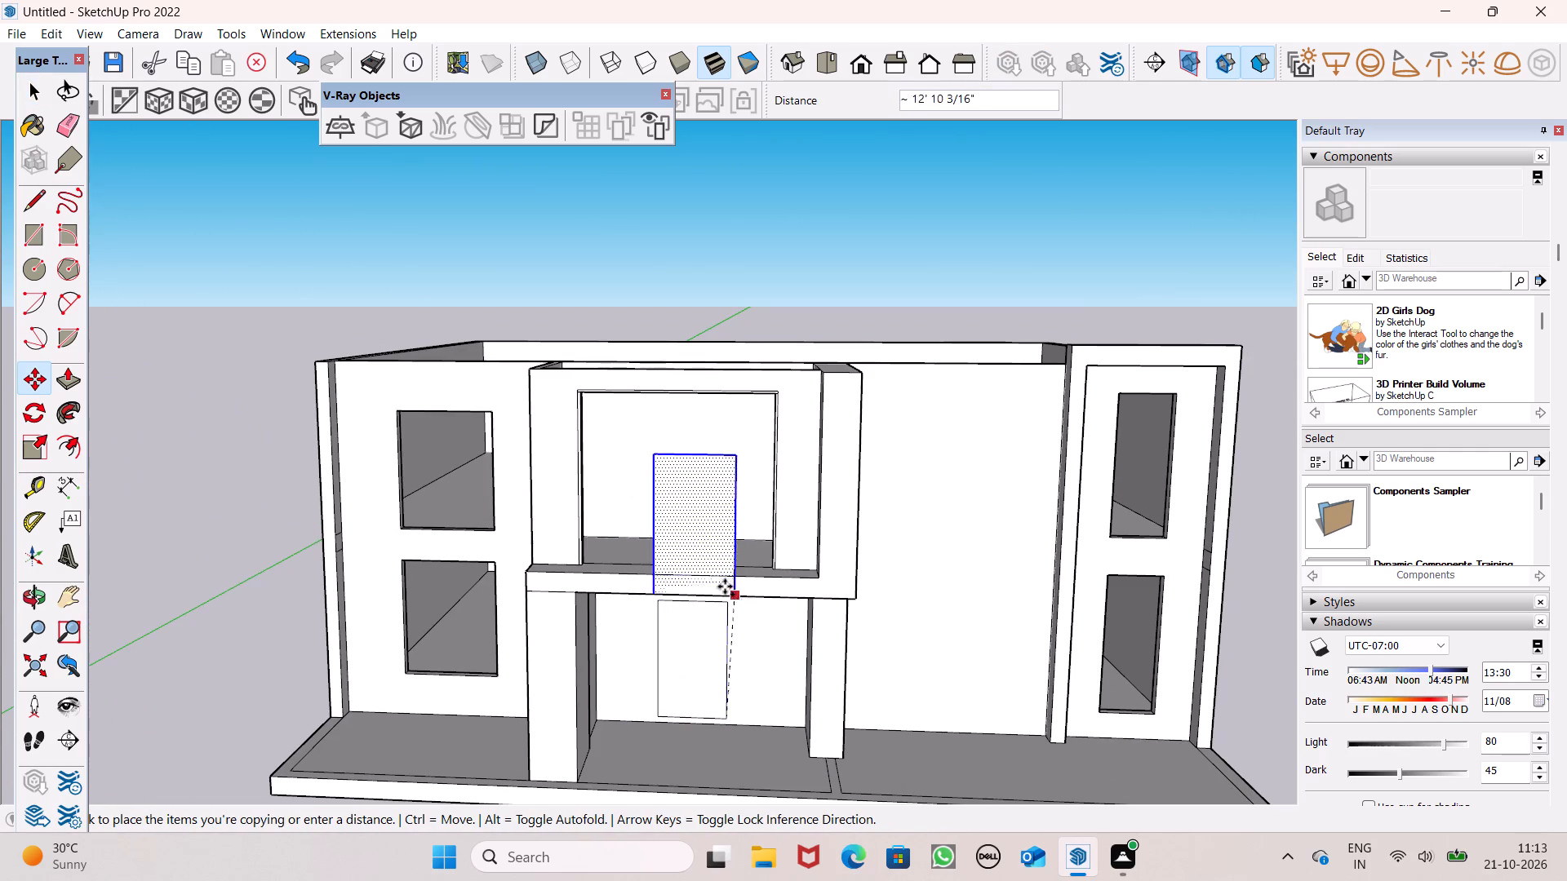
pyautogui.moveTo(725, 587); pyautogui.dragTo(716, 533)
pyautogui.moveTo(716, 533); pyautogui.dragTo(719, 535)
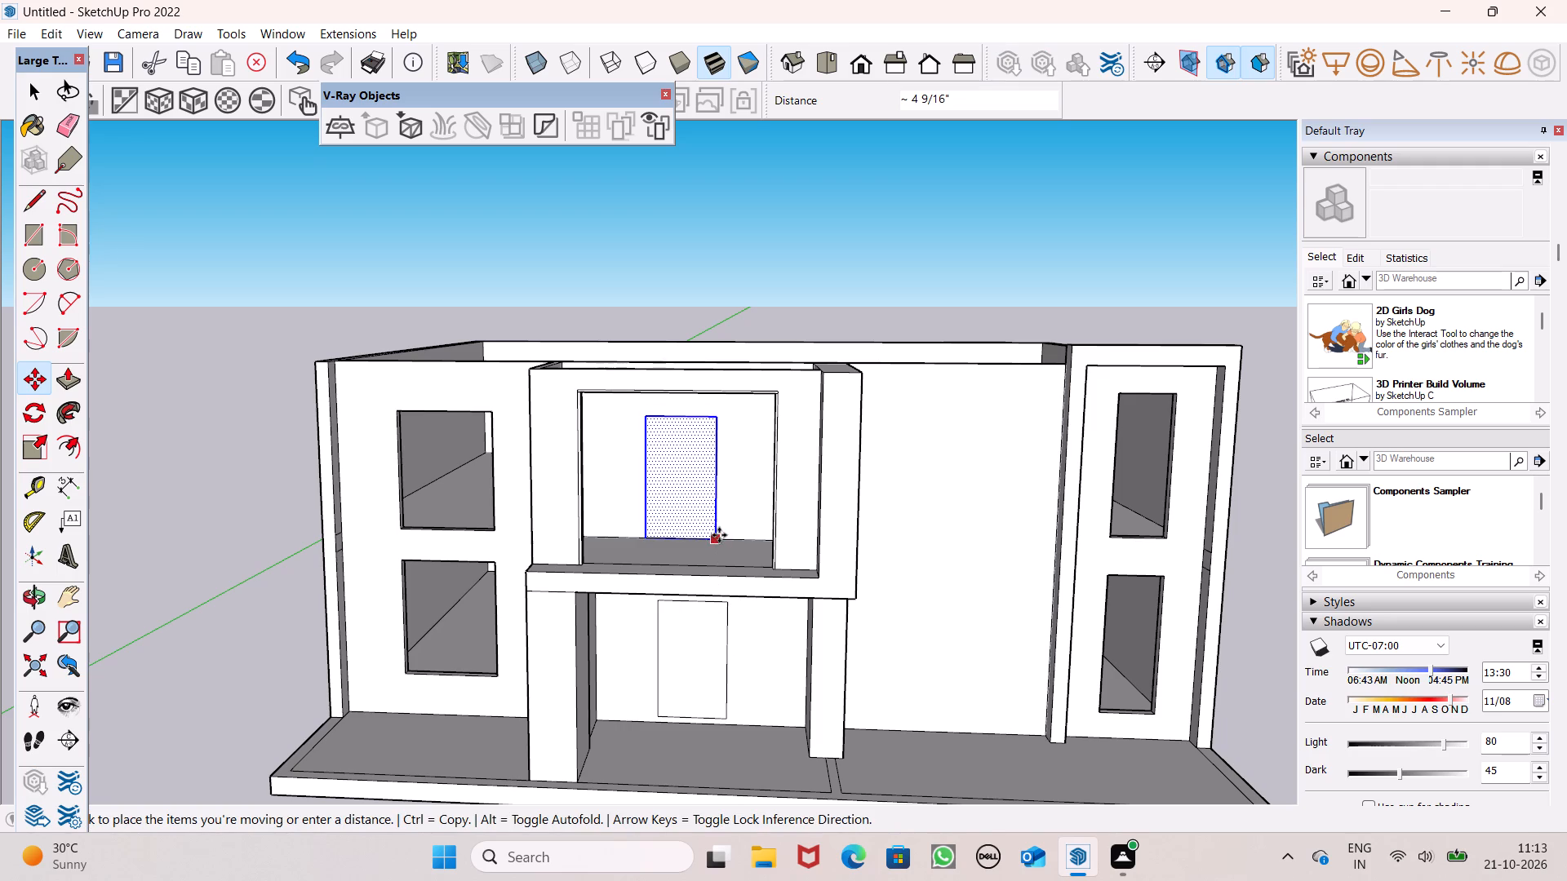
pyautogui.moveTo(719, 535); pyautogui.dragTo(728, 529)
pyautogui.click(728, 529)
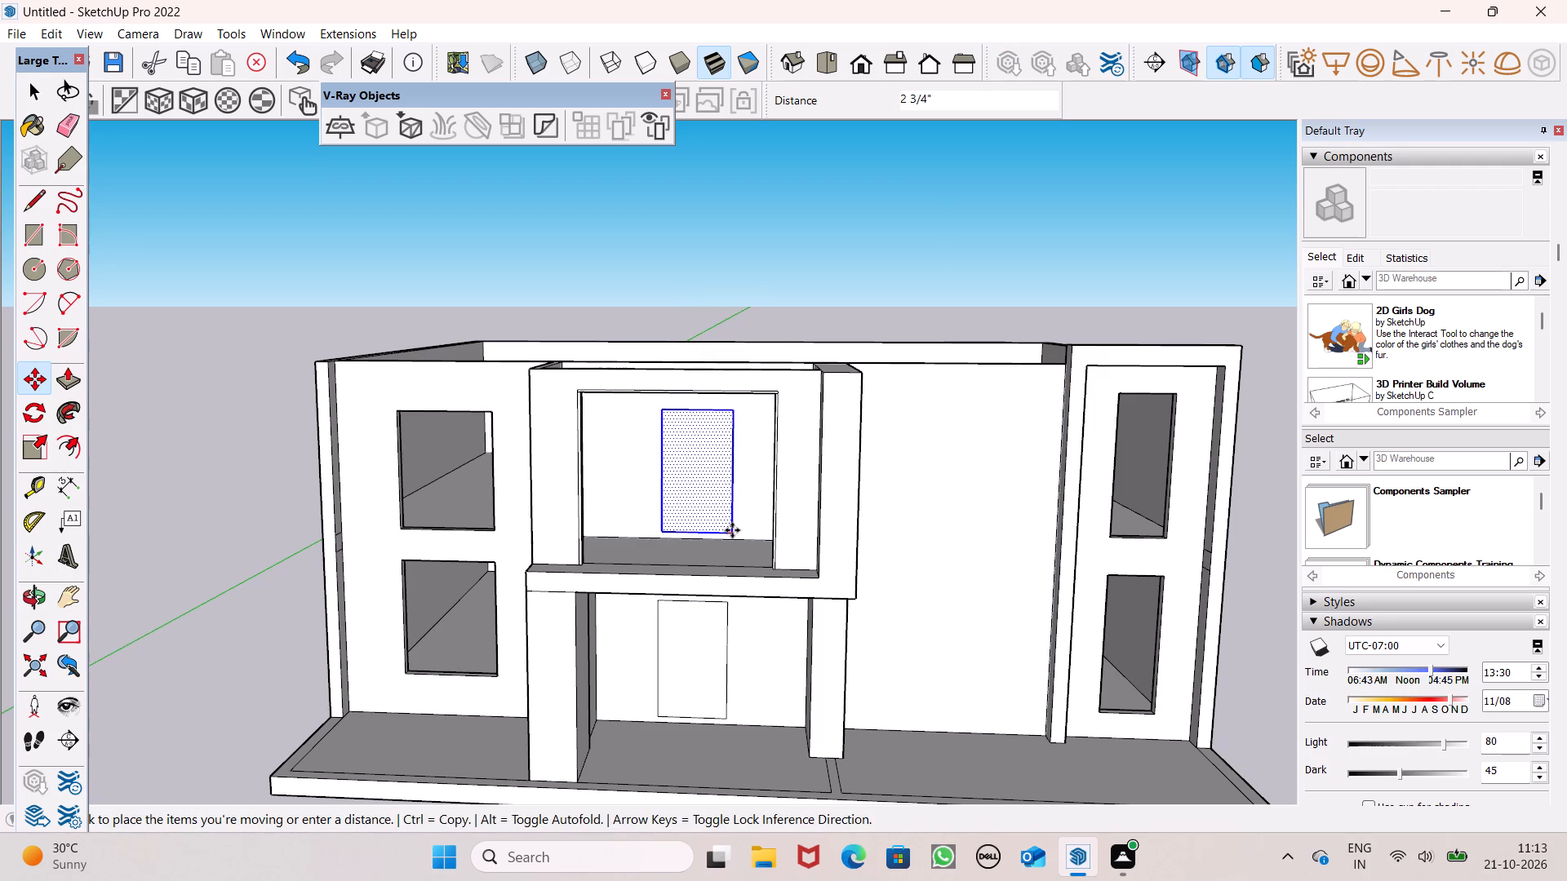
pyautogui.doubleClick(732, 530)
pyautogui.press('space')
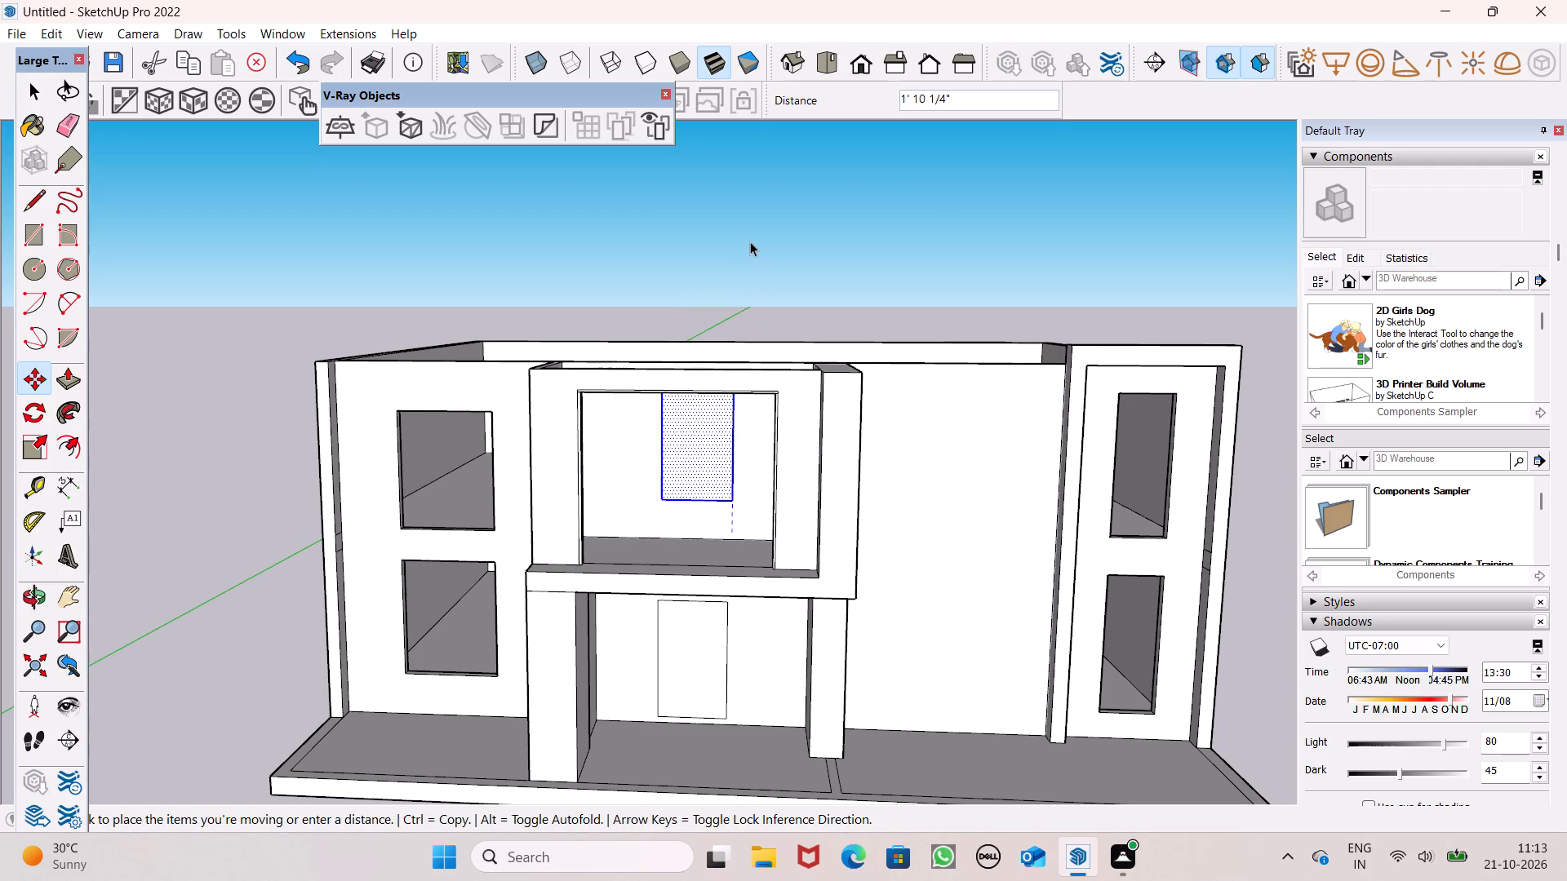
pyautogui.click(750, 241)
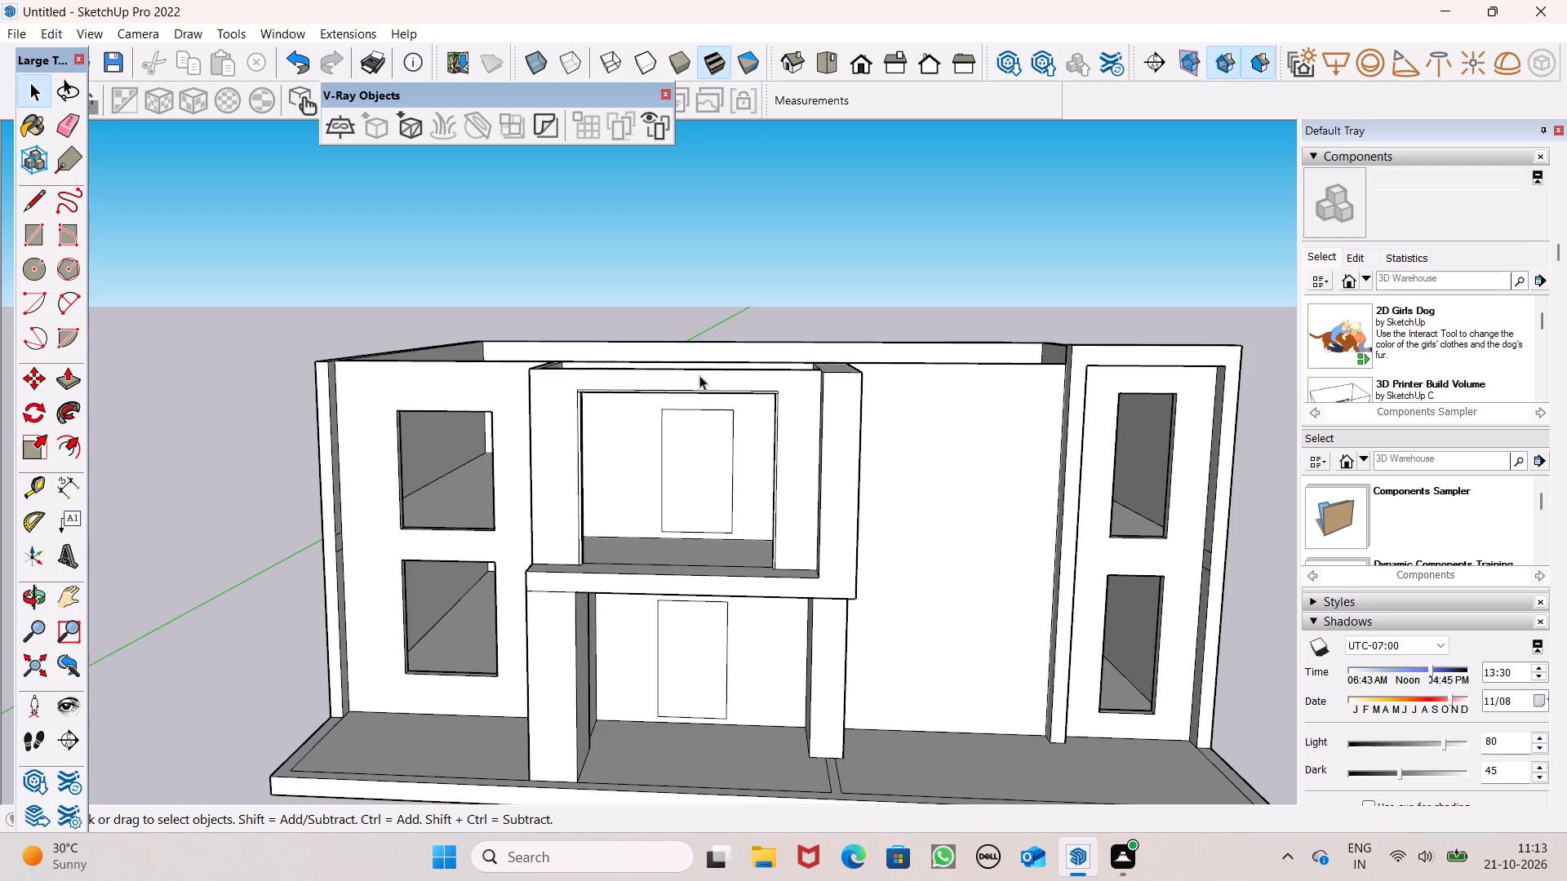
# Push/Pull the upper-floor door rectangle 6" inward through the balcony's back wall to cut a door opening.
pyautogui.scroll(-3, 699, 376)
pyautogui.moveTo(770, 670); pyautogui.dragTo(744, 614, button='middle')
pyautogui.scroll(2, 712, 638)
pyautogui.scroll(-2, 701, 593)
pyautogui.moveTo(703, 644); pyautogui.dragTo(730, 691, button='middle')
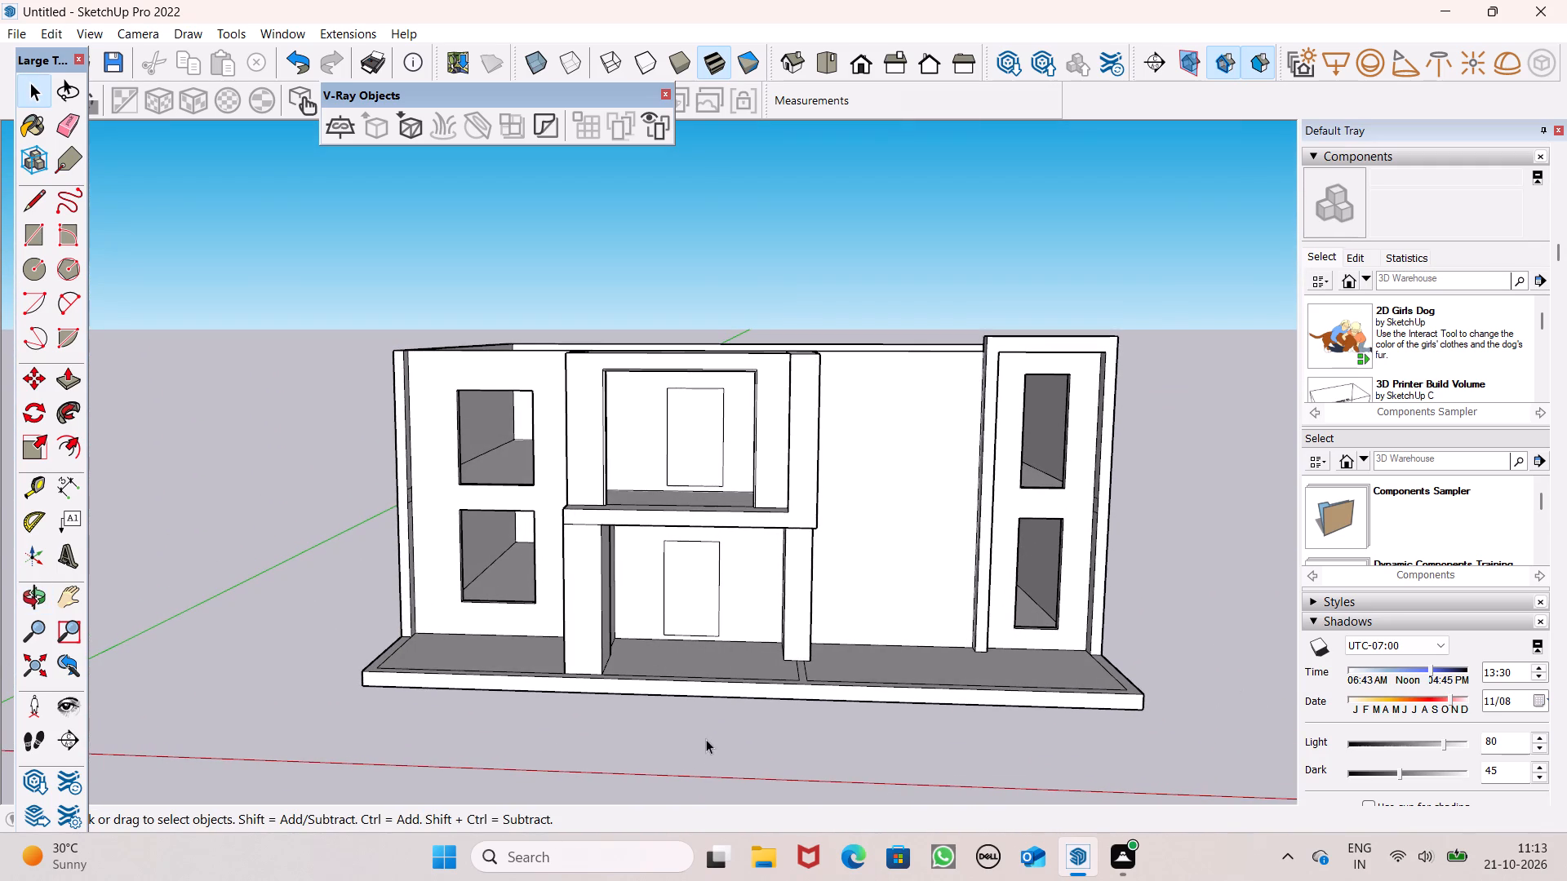
pyautogui.scroll(1, 704, 724)
pyautogui.scroll(-1, 673, 666)
pyautogui.moveTo(673, 678); pyautogui.dragTo(655, 670, button='middle')
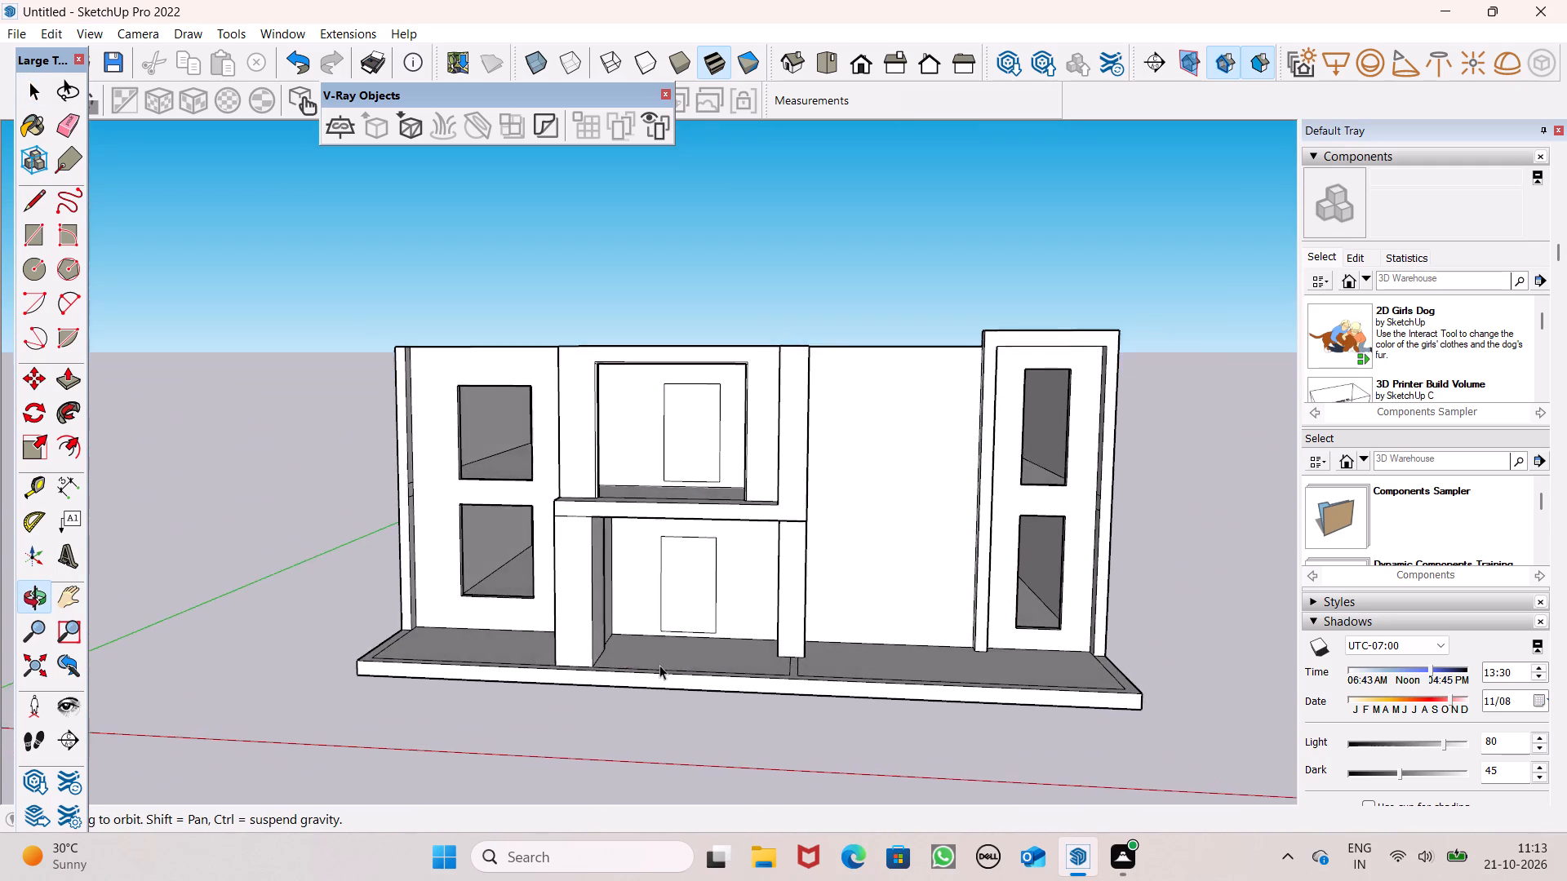
pyautogui.scroll(2, 695, 609)
pyautogui.moveTo(707, 627); pyautogui.dragTo(728, 621, button='middle')
pyautogui.scroll(2, 722, 617)
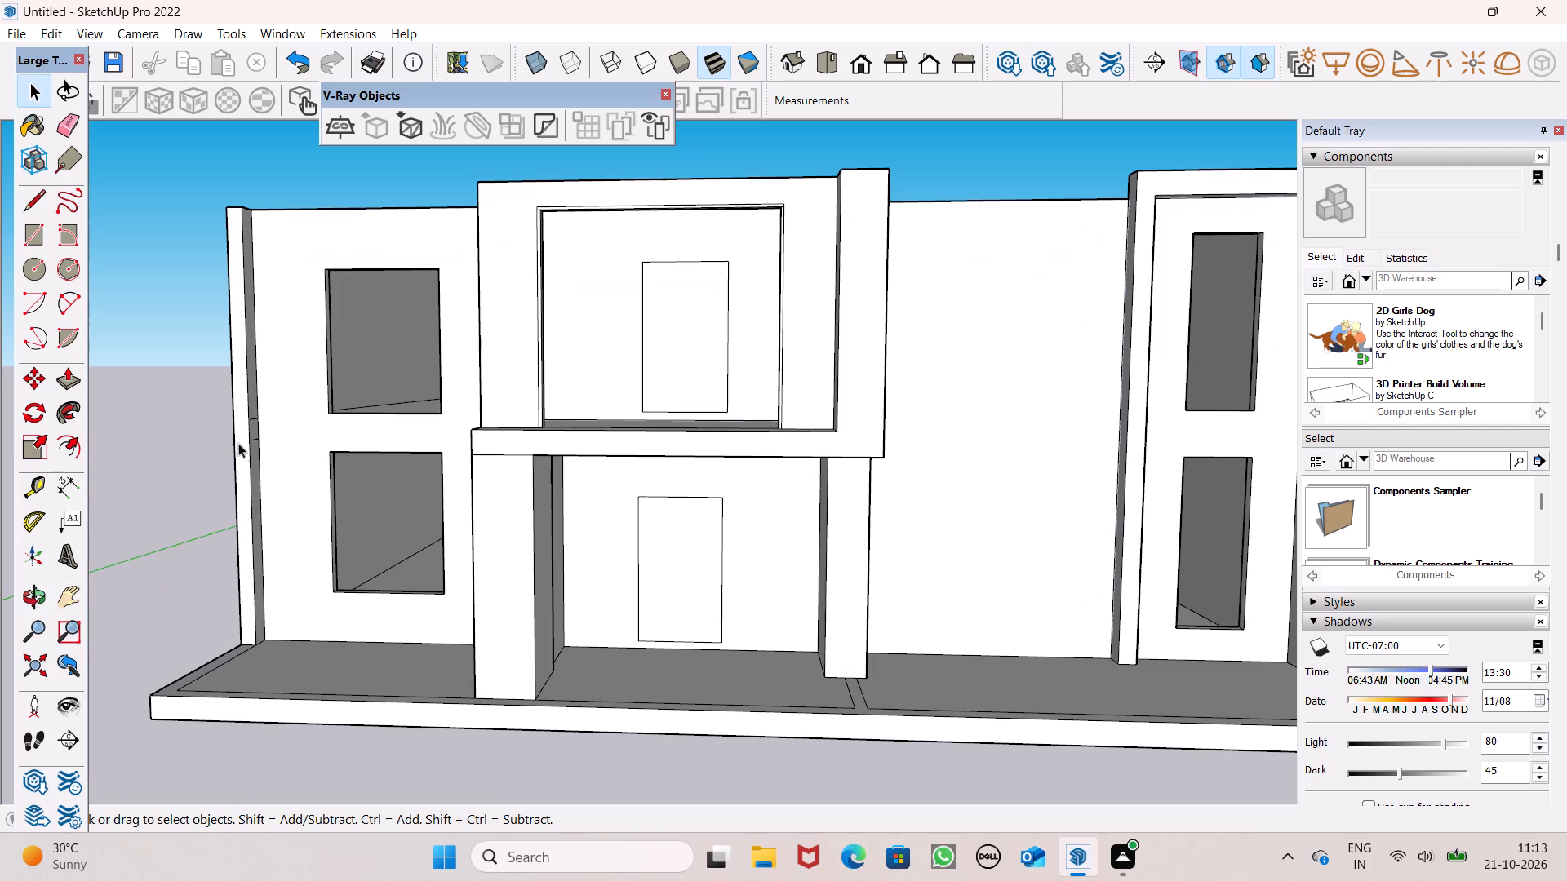
pyautogui.click(60, 374)
pyautogui.scroll(1, 805, 411)
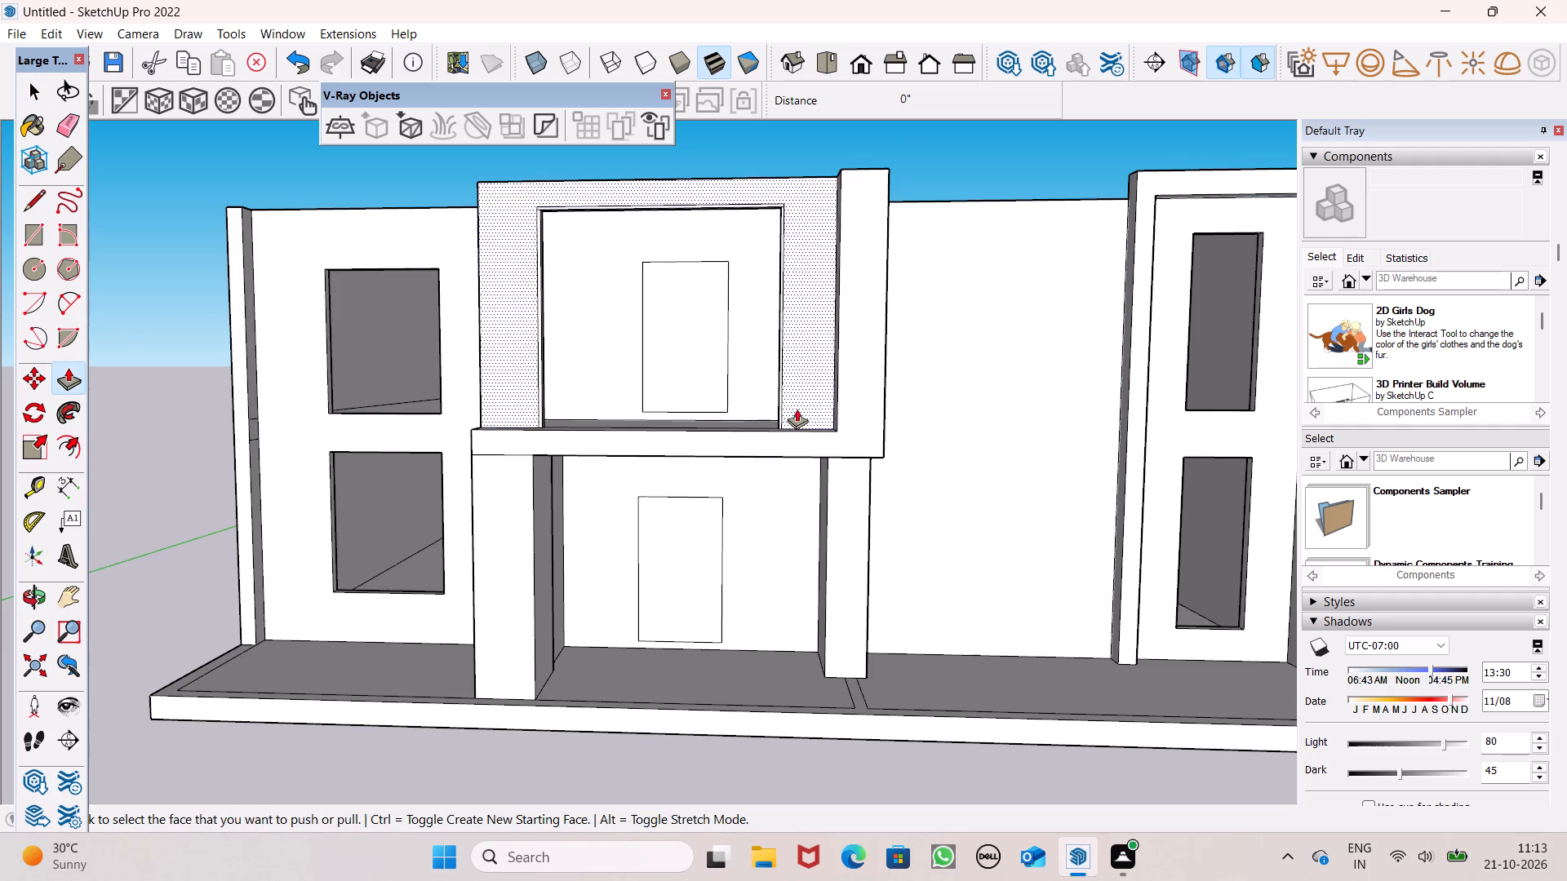
pyautogui.scroll(-1, 720, 384)
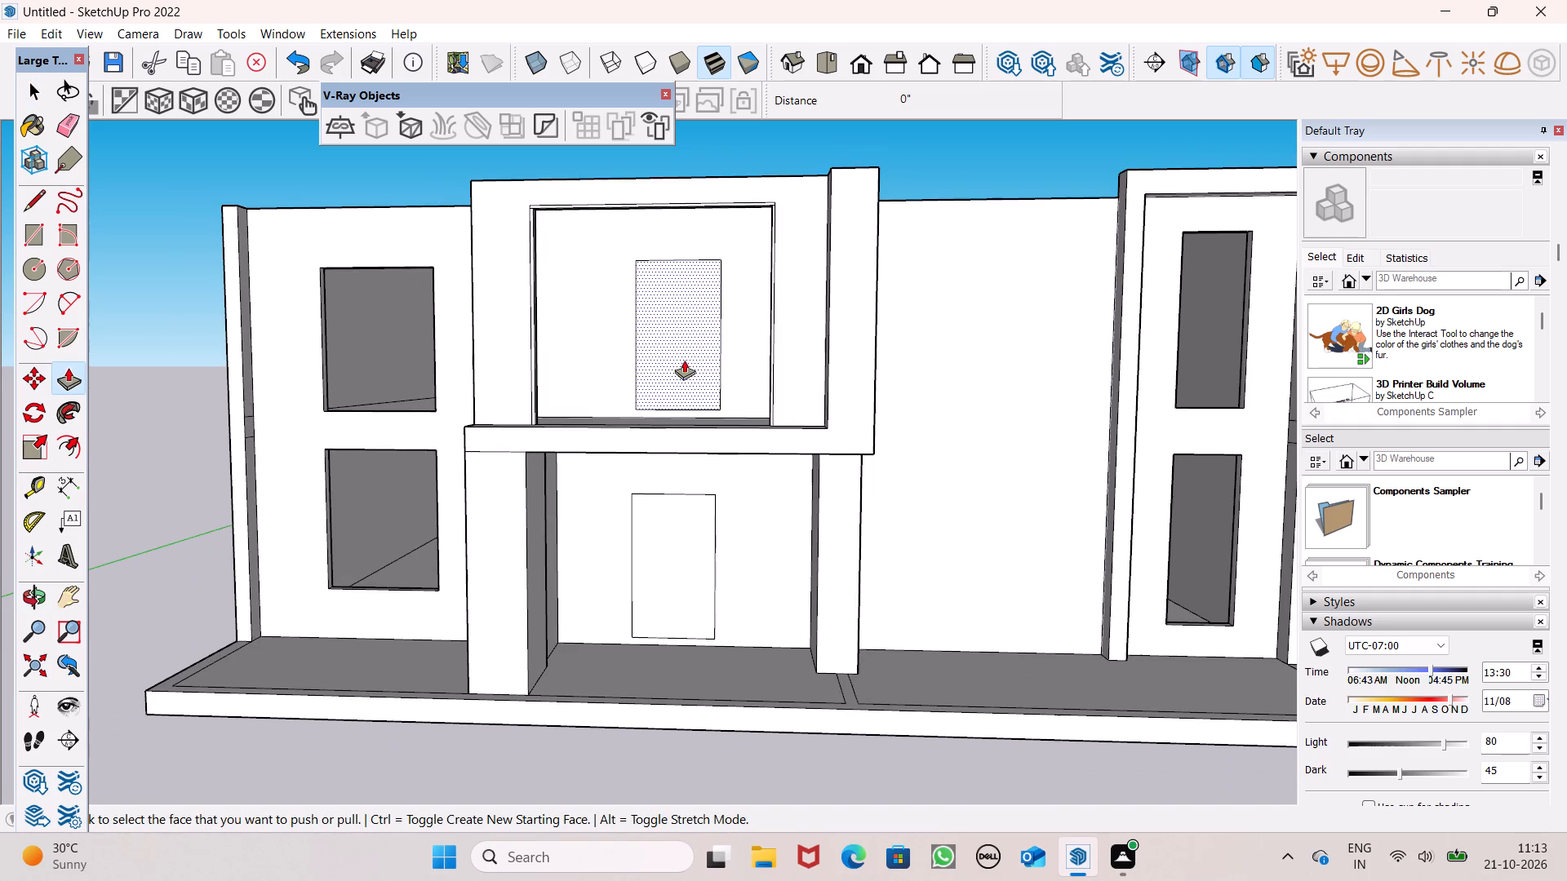
pyautogui.scroll(-2, 677, 359)
pyautogui.moveTo(696, 370); pyautogui.dragTo(678, 439, button='middle')
pyautogui.scroll(7, 637, 361)
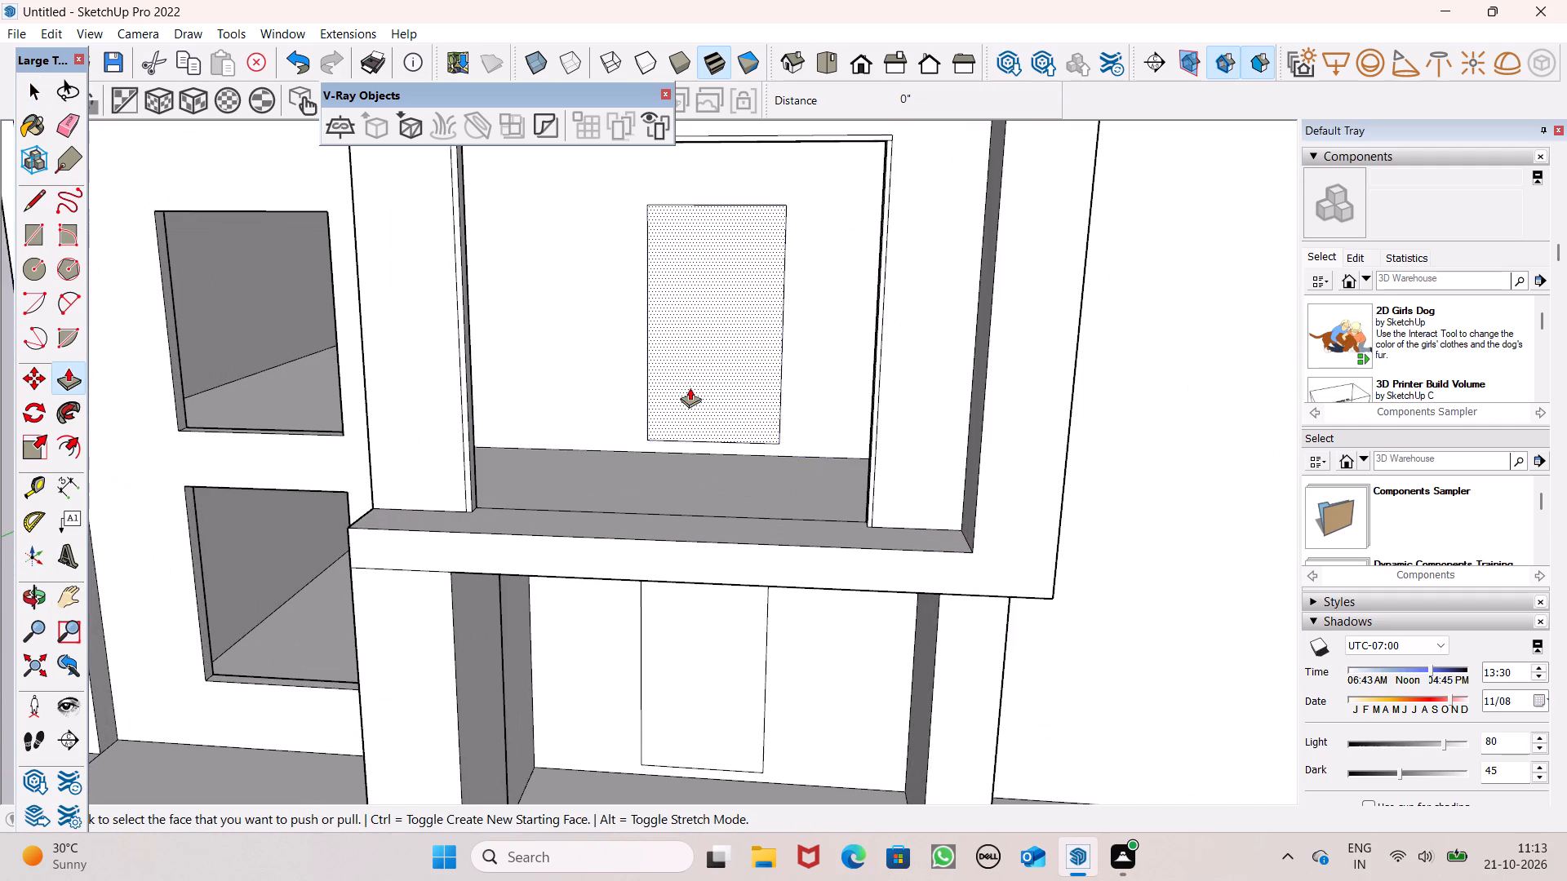
pyautogui.scroll(1, 690, 387)
pyautogui.moveTo(681, 438); pyautogui.dragTo(704, 415)
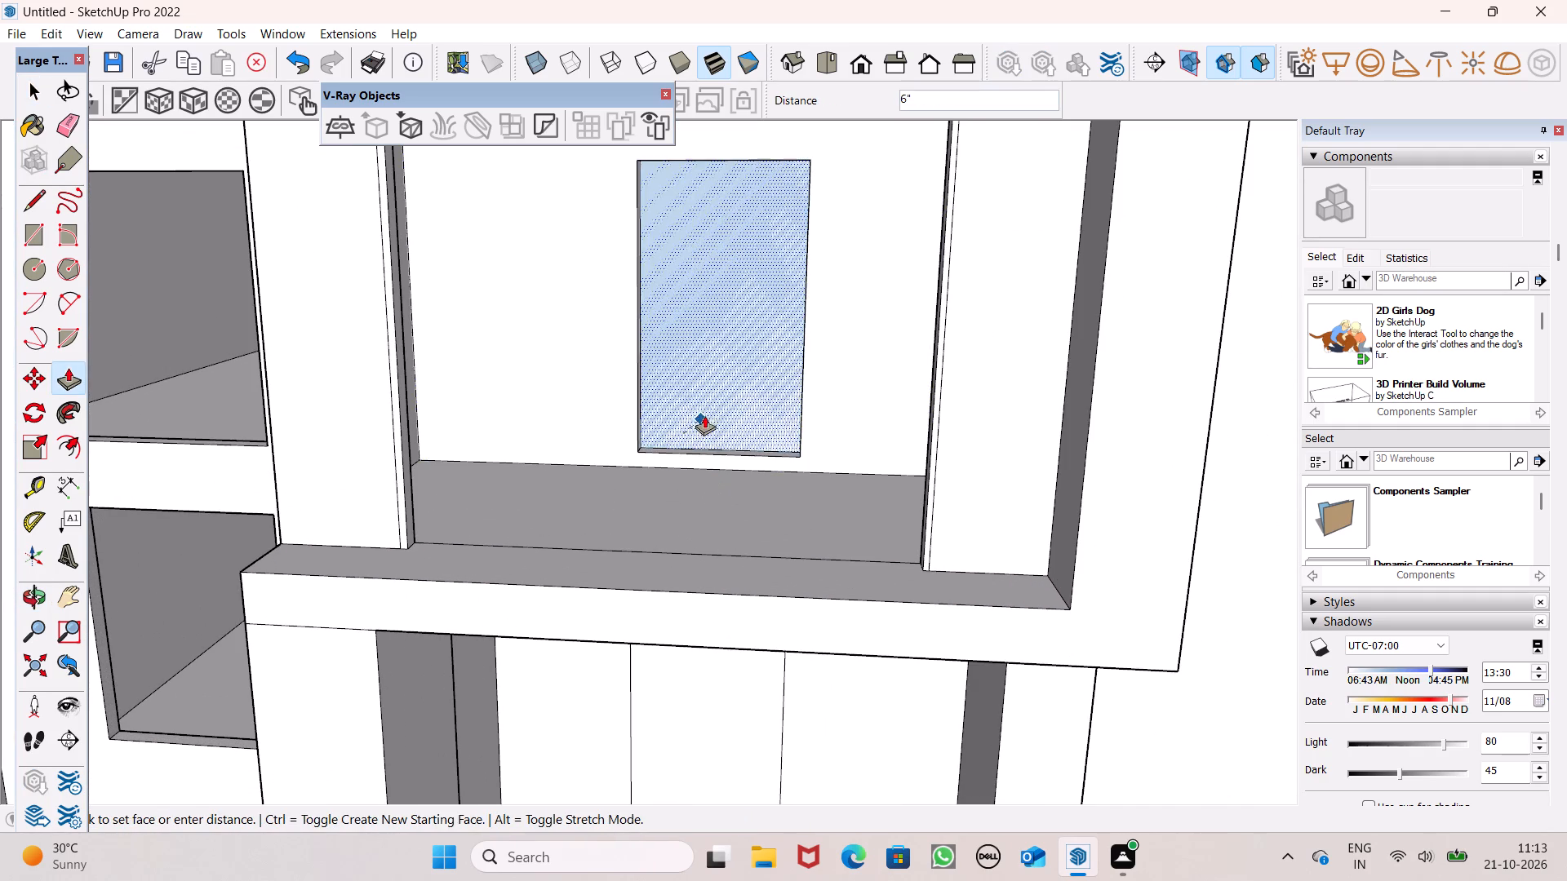
pyautogui.moveTo(704, 415); pyautogui.dragTo(740, 379)
# Push/Pull the ground-floor door rectangle inward through the entrance wall to cut a door opening.
pyautogui.scroll(-6, 762, 327)
pyautogui.scroll(8, 718, 534)
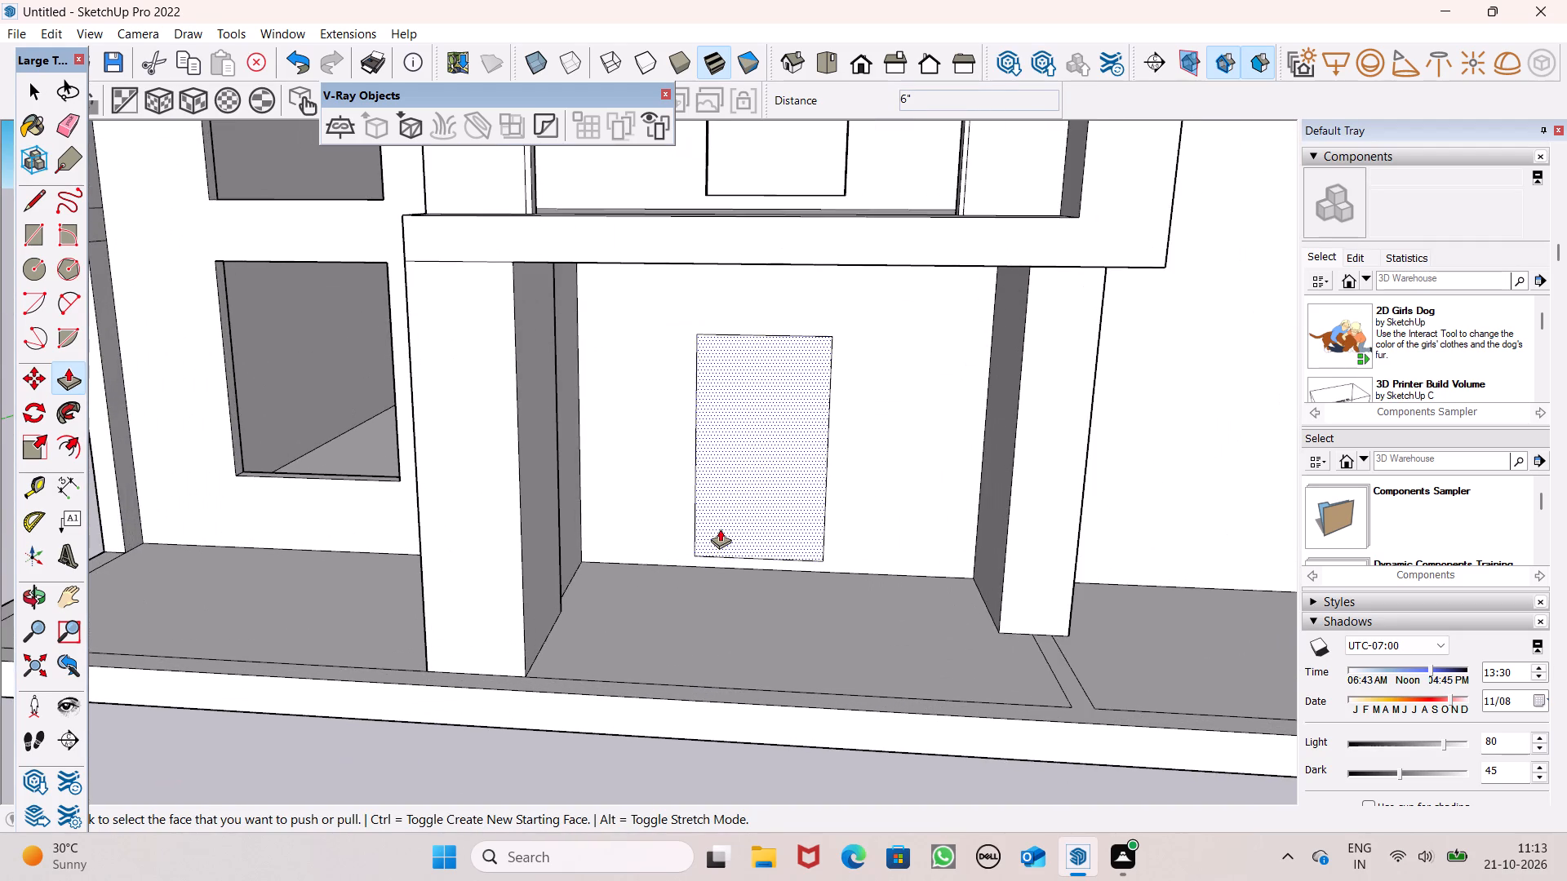
pyautogui.moveTo(718, 533); pyautogui.dragTo(757, 499)
pyautogui.scroll(-7, 779, 479)
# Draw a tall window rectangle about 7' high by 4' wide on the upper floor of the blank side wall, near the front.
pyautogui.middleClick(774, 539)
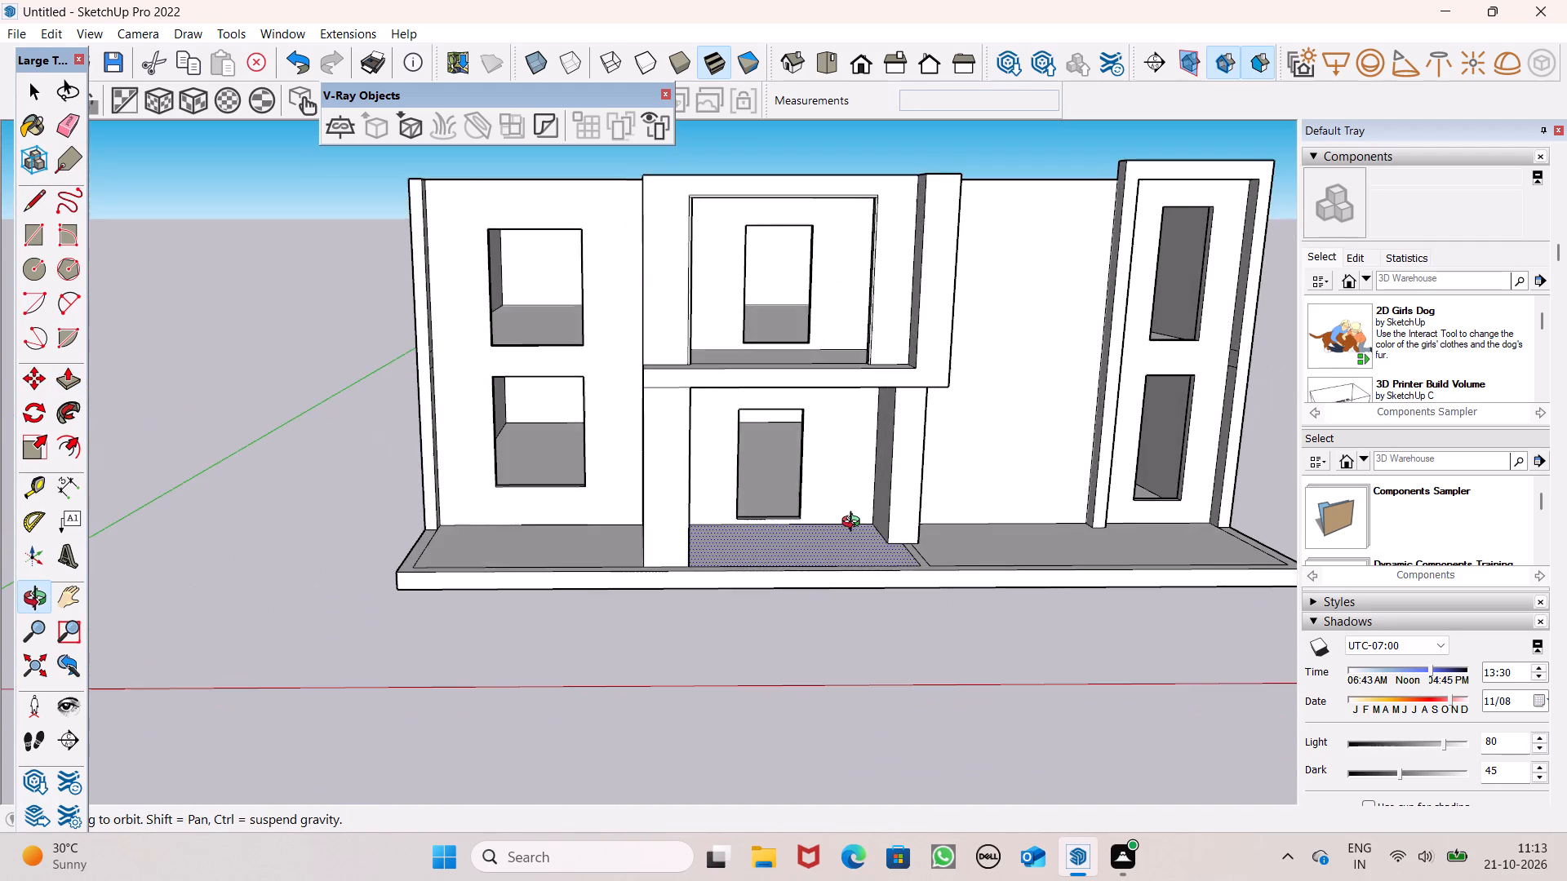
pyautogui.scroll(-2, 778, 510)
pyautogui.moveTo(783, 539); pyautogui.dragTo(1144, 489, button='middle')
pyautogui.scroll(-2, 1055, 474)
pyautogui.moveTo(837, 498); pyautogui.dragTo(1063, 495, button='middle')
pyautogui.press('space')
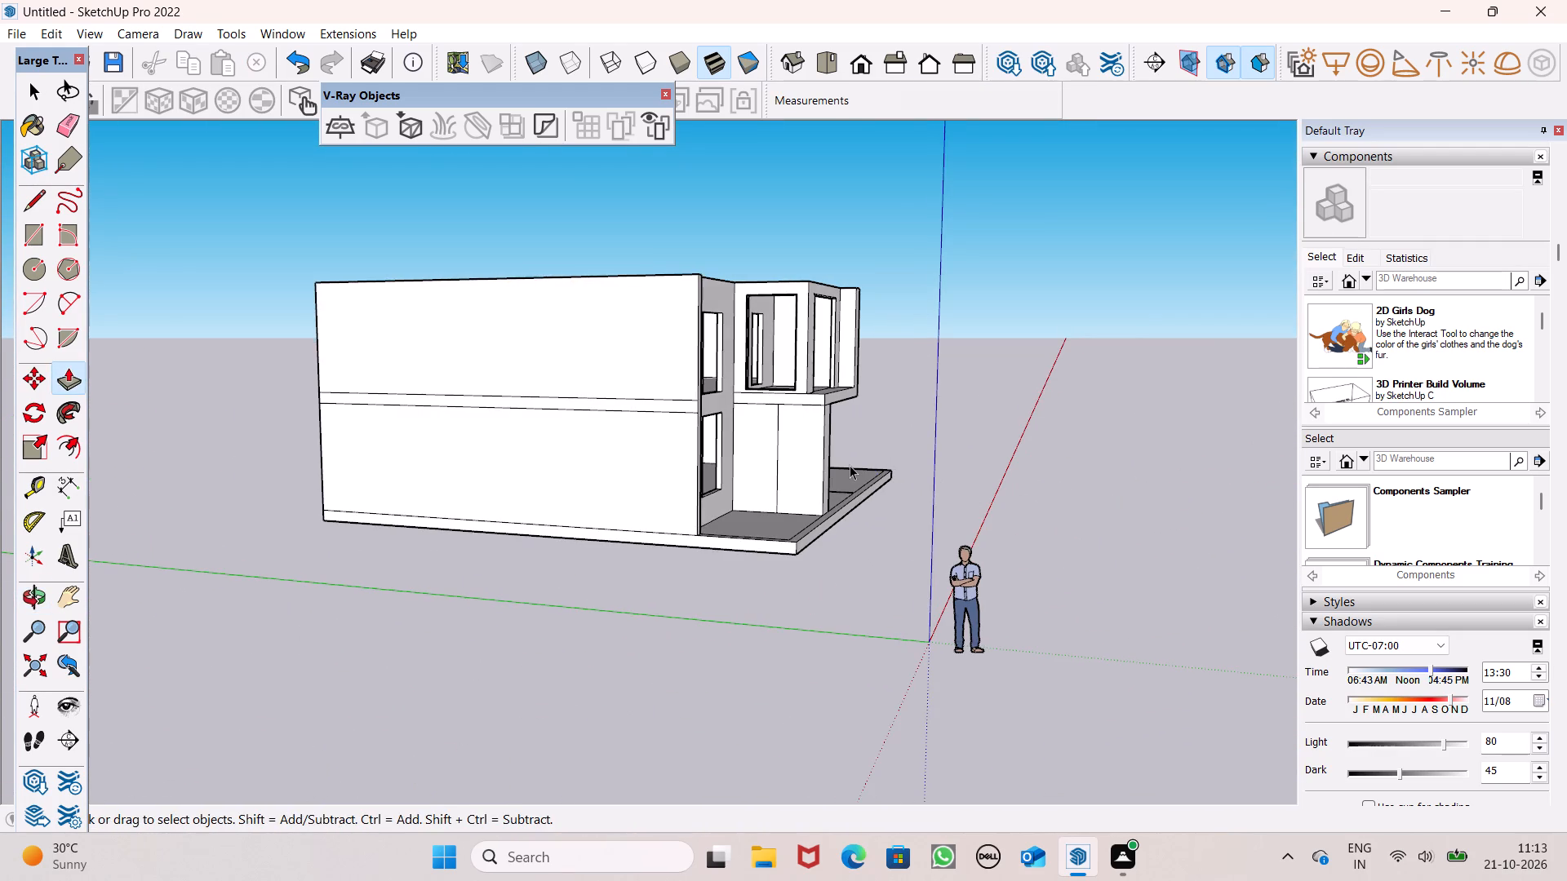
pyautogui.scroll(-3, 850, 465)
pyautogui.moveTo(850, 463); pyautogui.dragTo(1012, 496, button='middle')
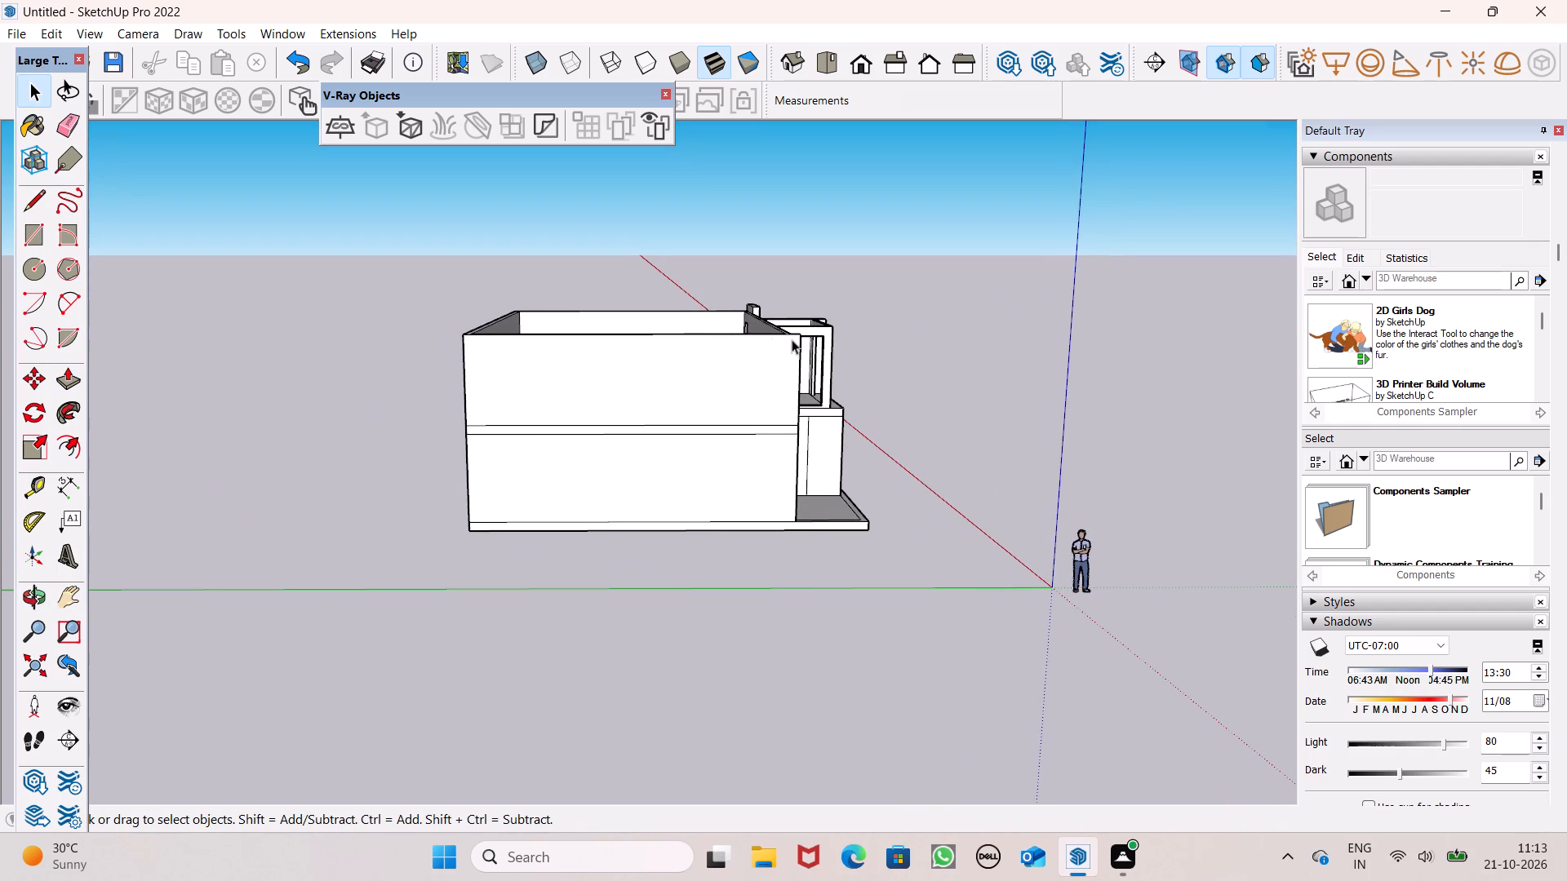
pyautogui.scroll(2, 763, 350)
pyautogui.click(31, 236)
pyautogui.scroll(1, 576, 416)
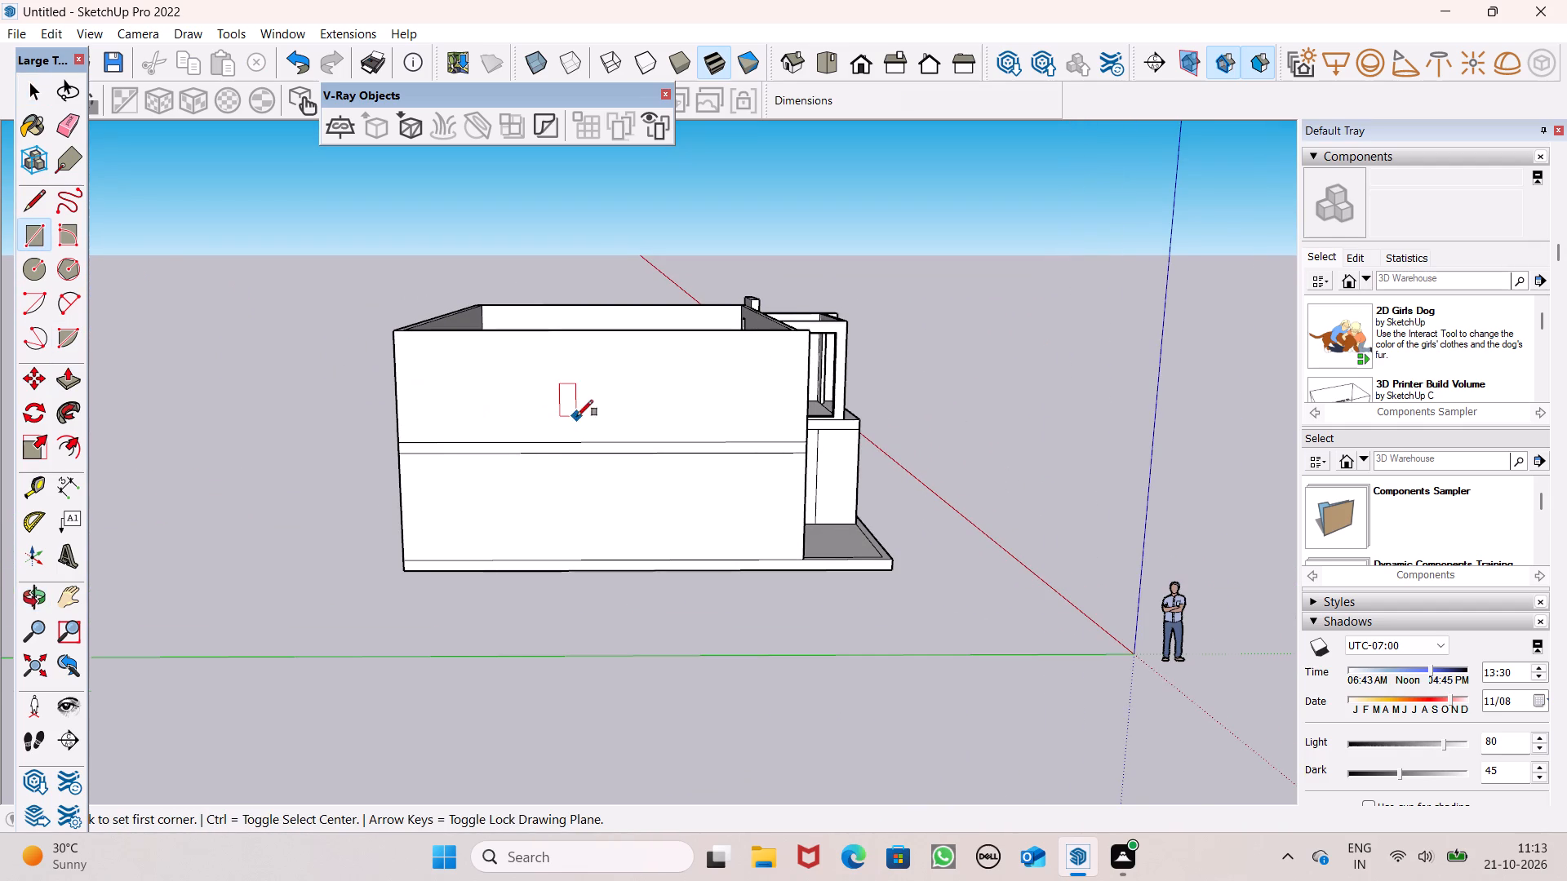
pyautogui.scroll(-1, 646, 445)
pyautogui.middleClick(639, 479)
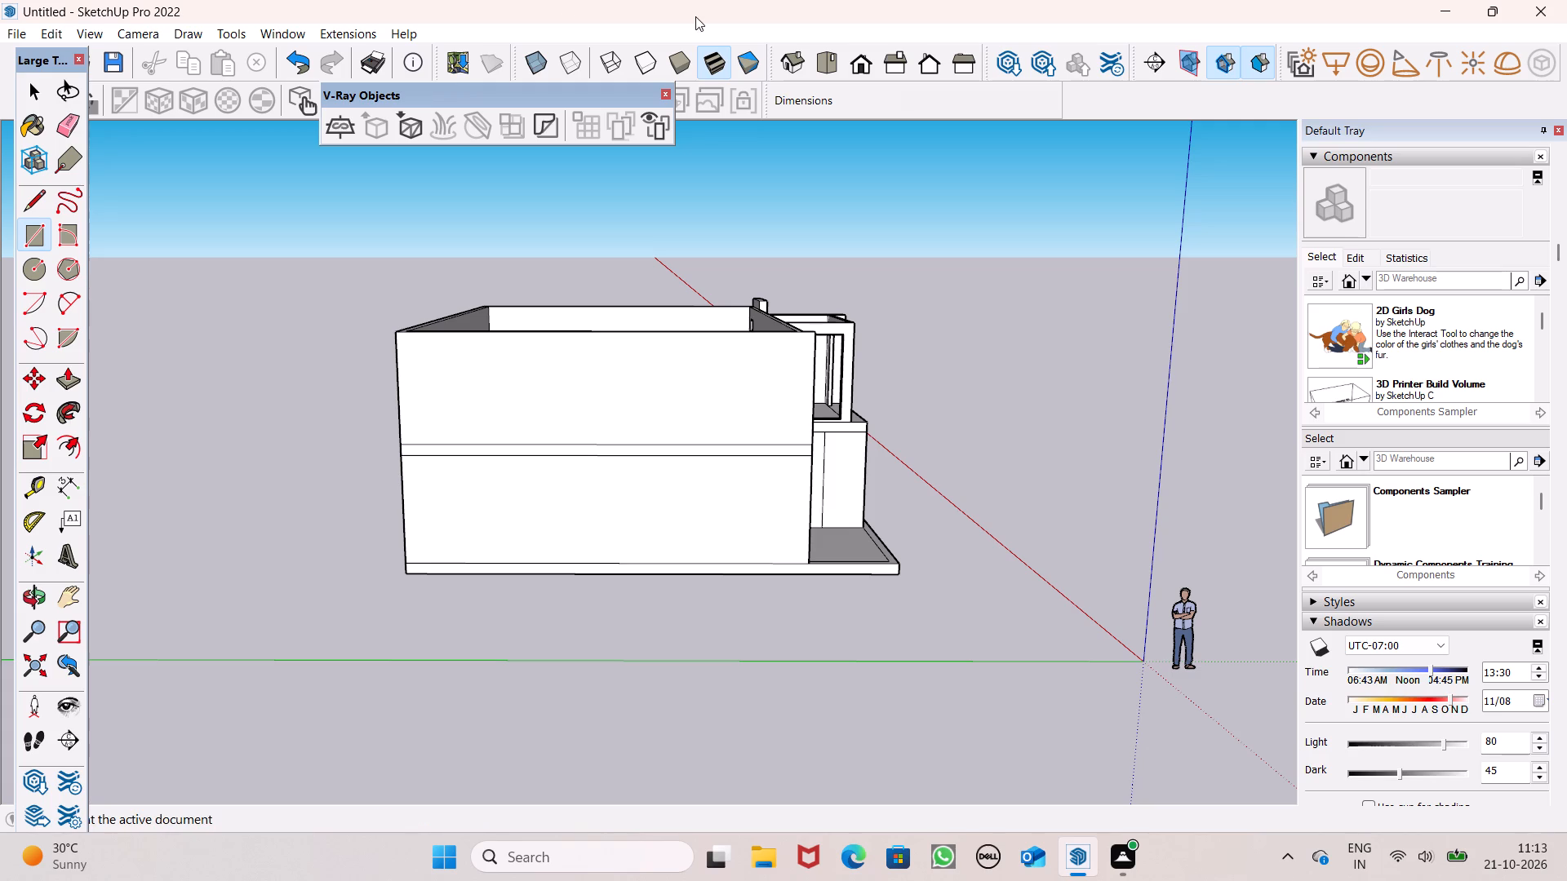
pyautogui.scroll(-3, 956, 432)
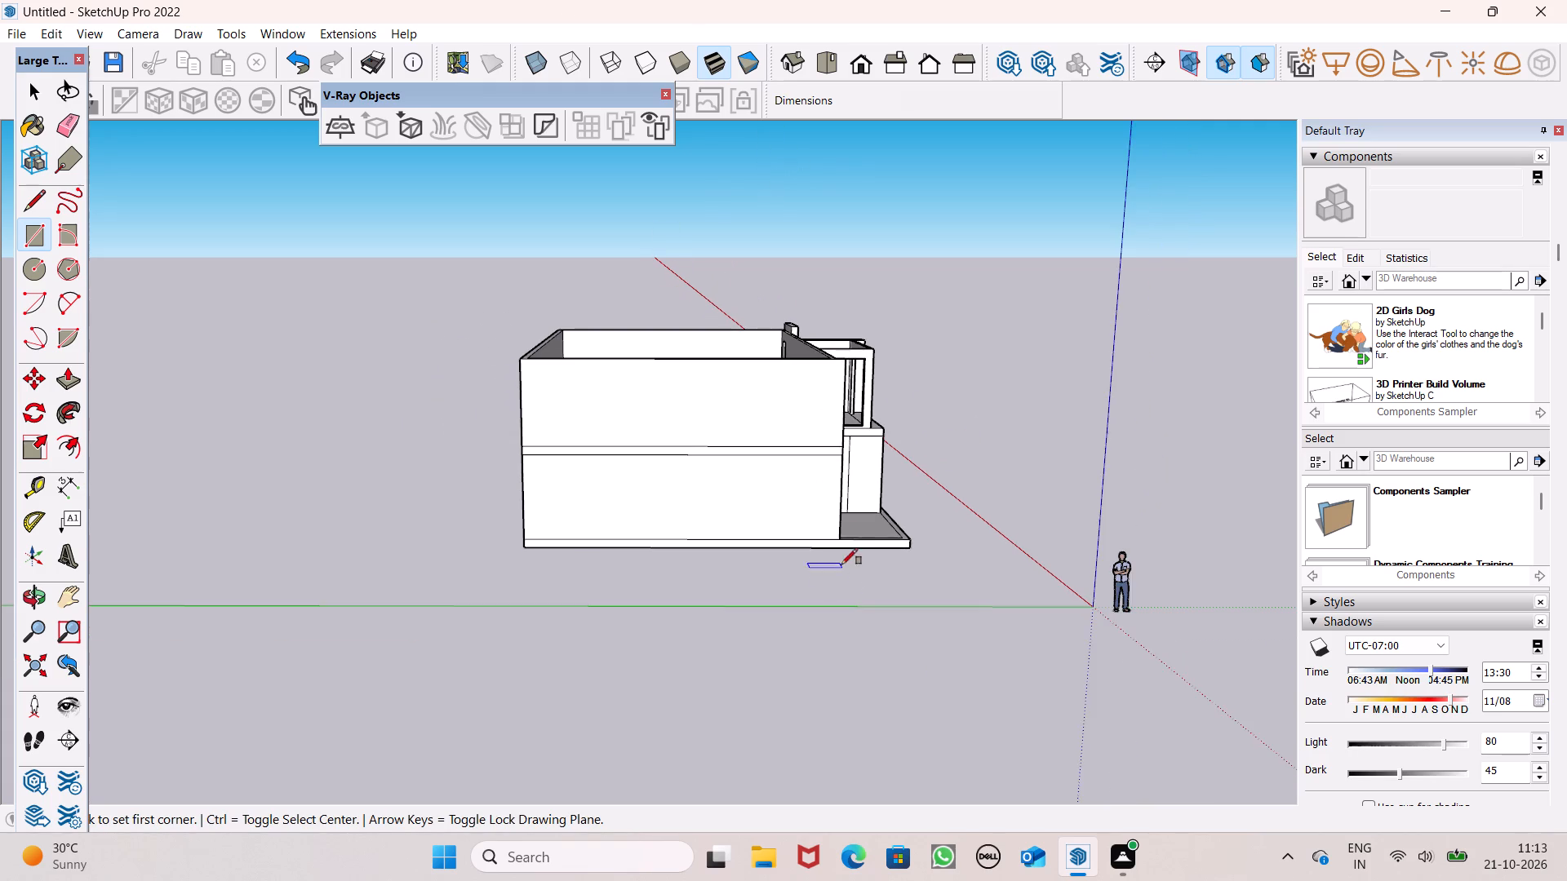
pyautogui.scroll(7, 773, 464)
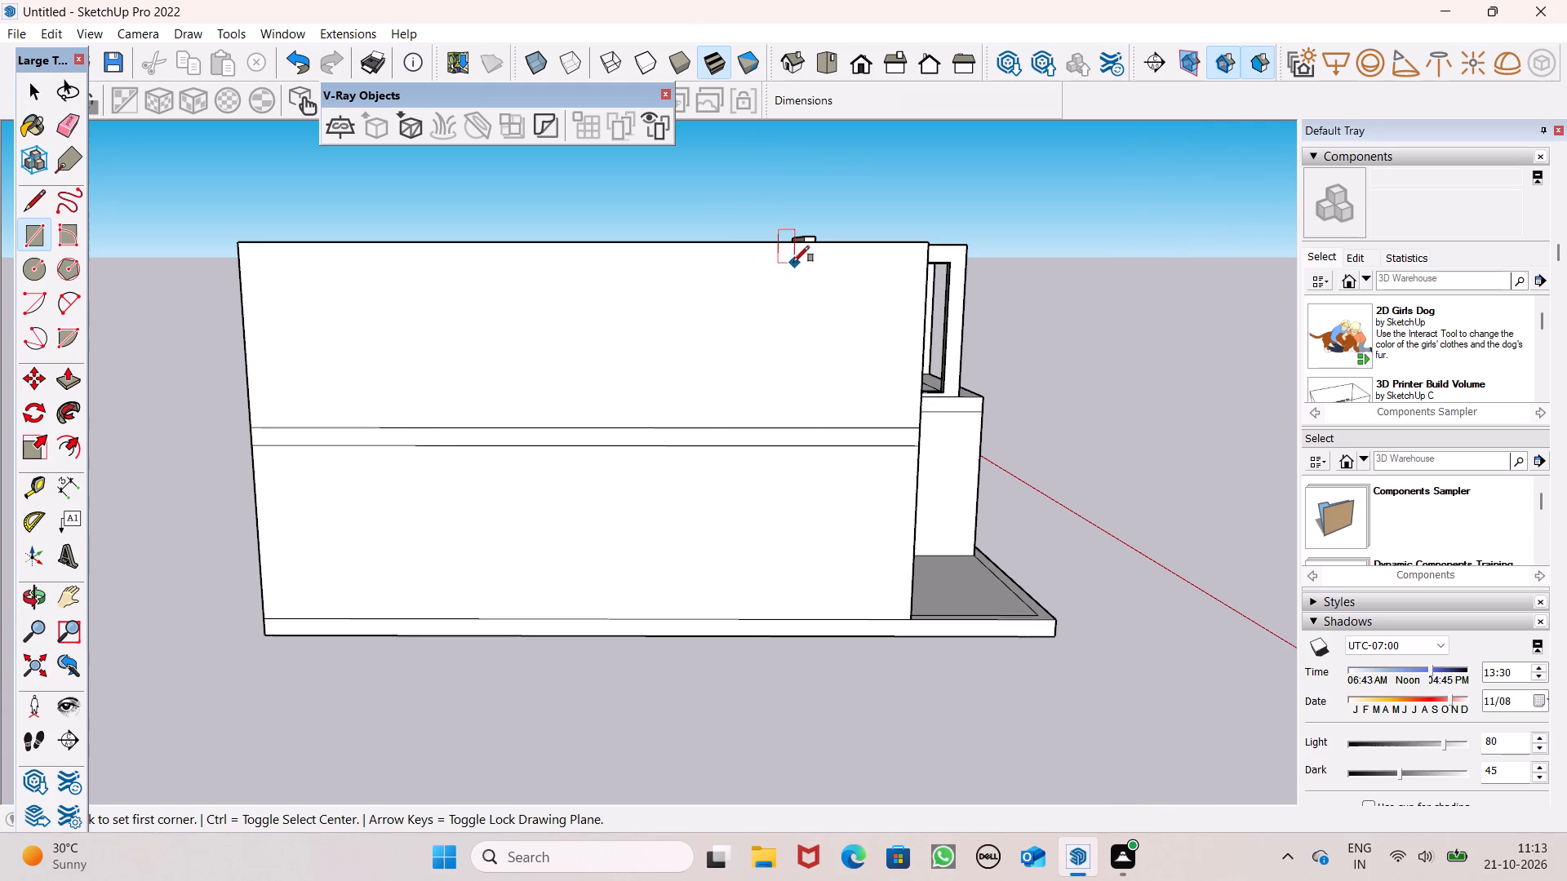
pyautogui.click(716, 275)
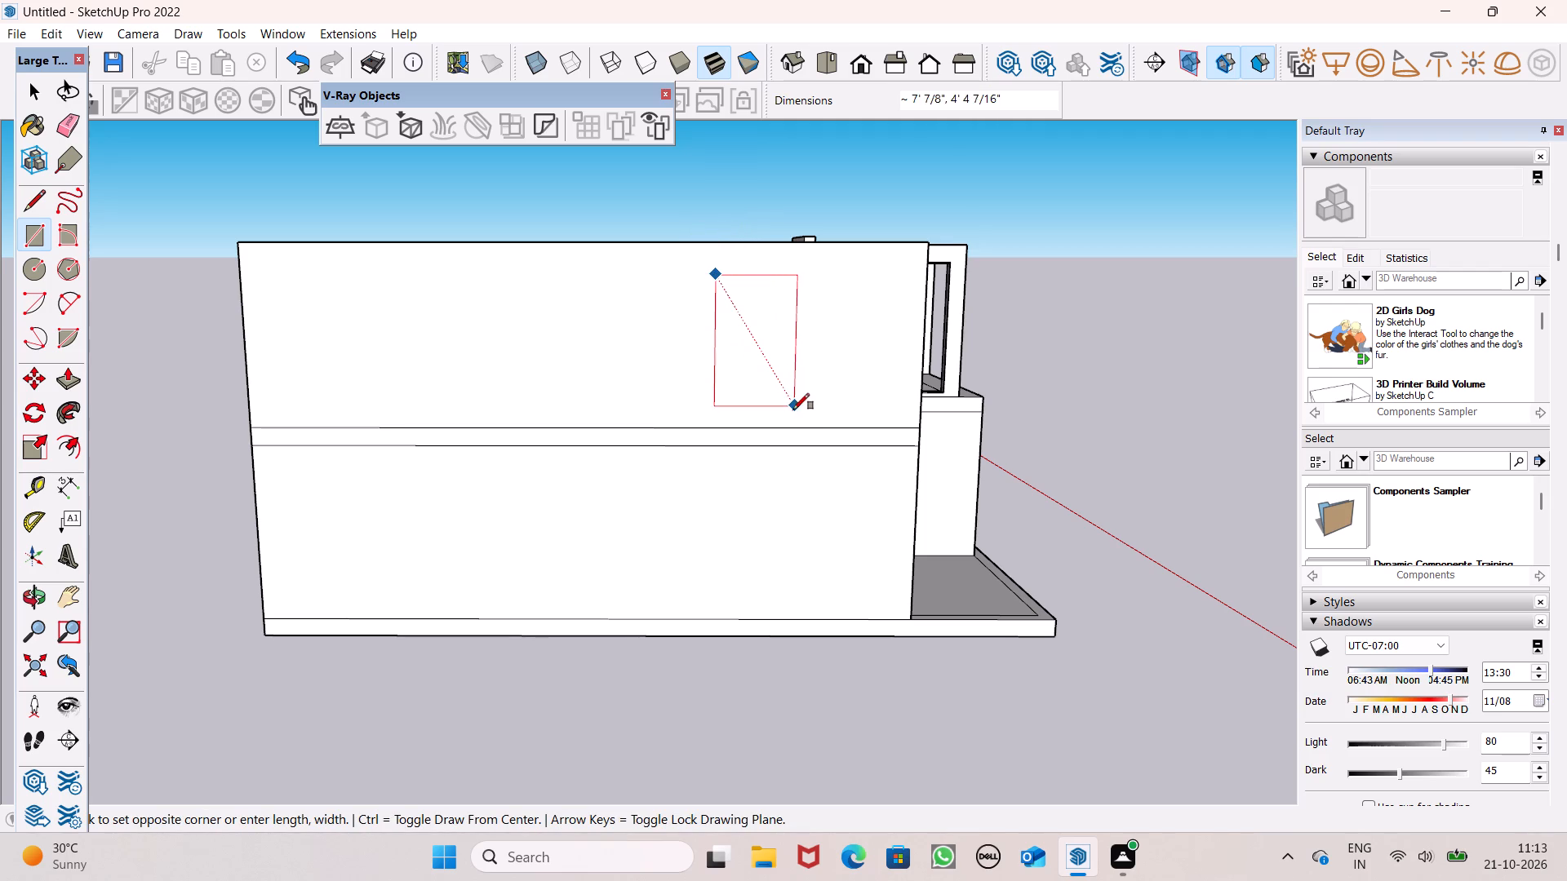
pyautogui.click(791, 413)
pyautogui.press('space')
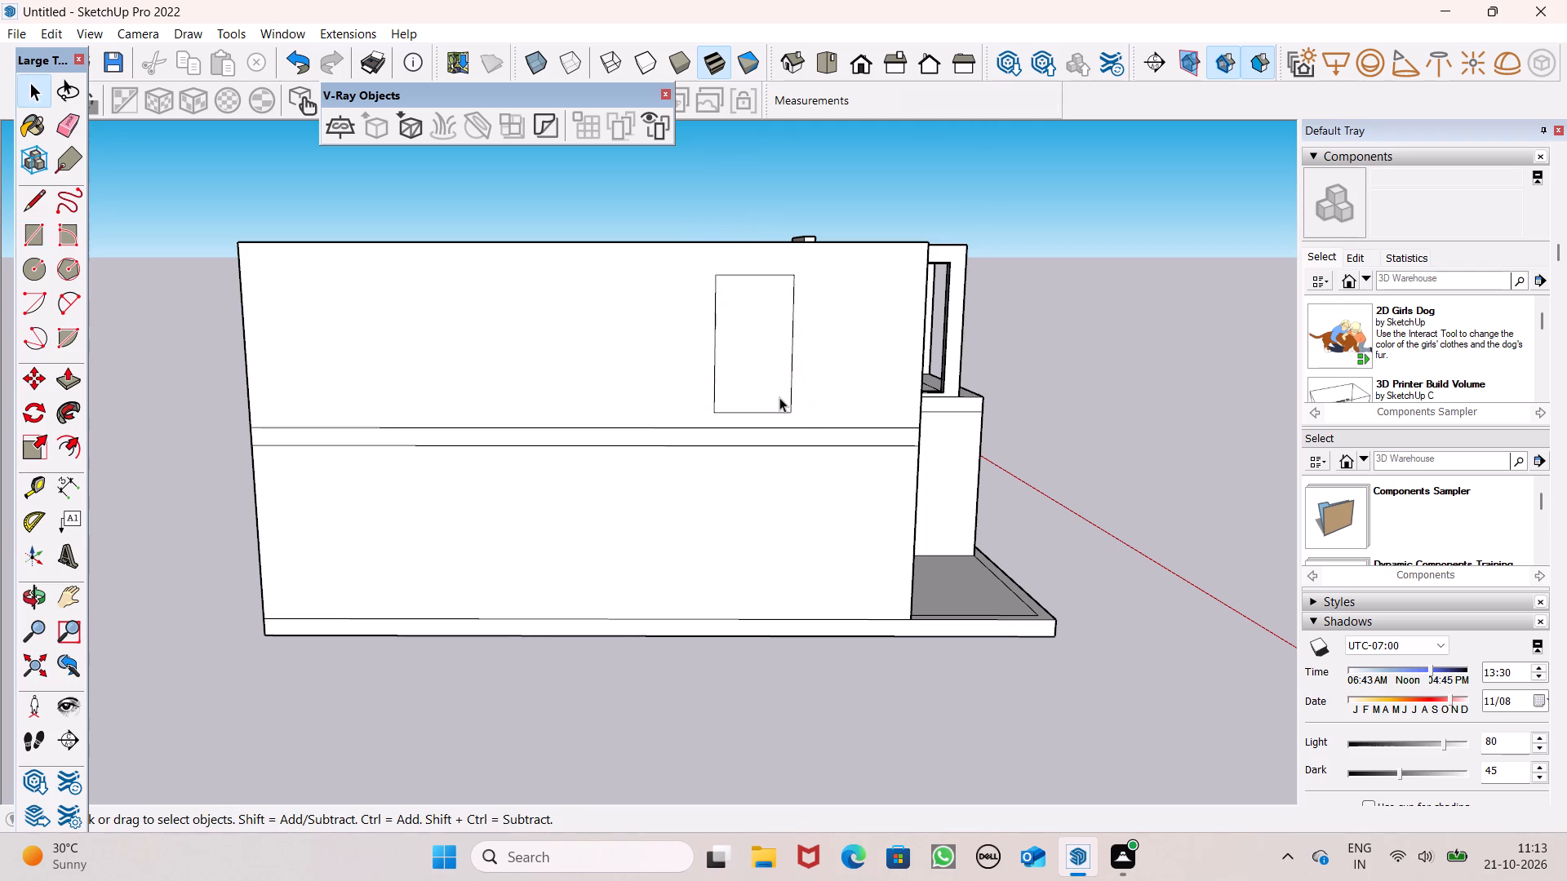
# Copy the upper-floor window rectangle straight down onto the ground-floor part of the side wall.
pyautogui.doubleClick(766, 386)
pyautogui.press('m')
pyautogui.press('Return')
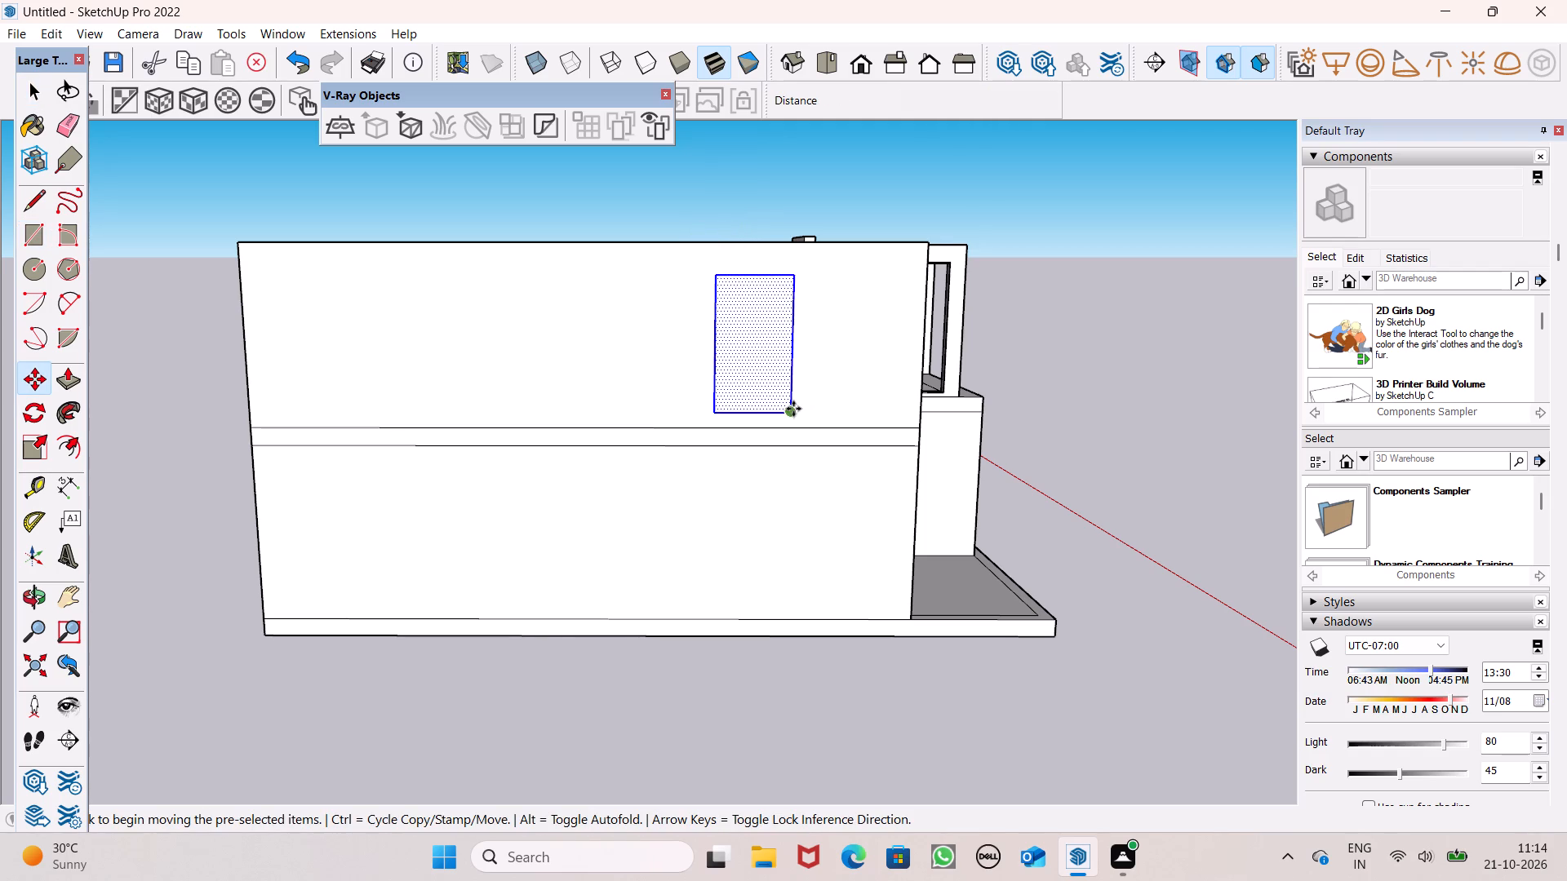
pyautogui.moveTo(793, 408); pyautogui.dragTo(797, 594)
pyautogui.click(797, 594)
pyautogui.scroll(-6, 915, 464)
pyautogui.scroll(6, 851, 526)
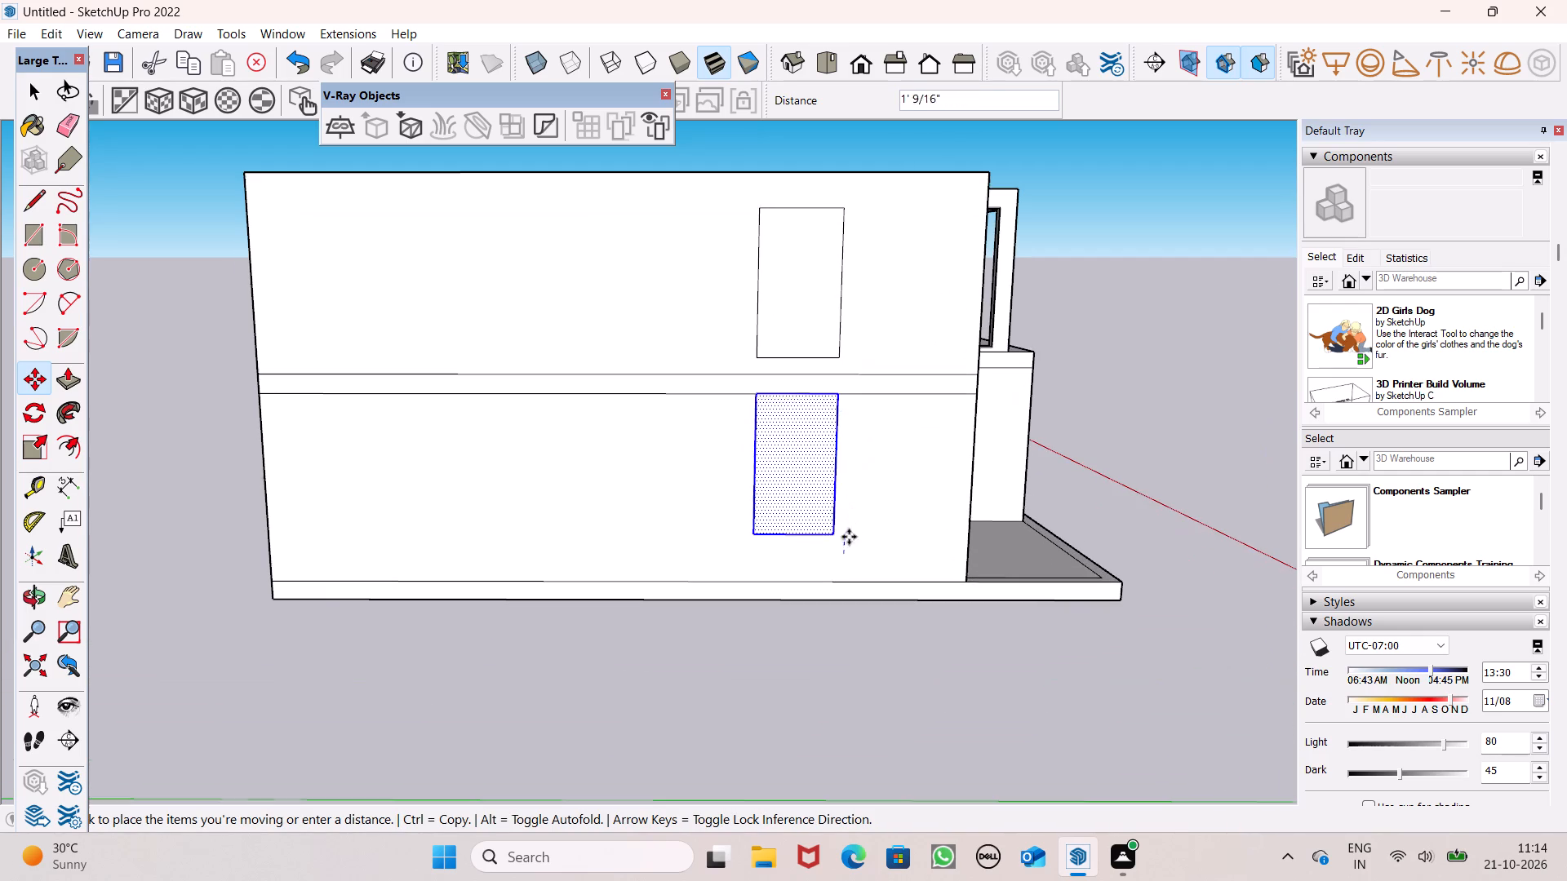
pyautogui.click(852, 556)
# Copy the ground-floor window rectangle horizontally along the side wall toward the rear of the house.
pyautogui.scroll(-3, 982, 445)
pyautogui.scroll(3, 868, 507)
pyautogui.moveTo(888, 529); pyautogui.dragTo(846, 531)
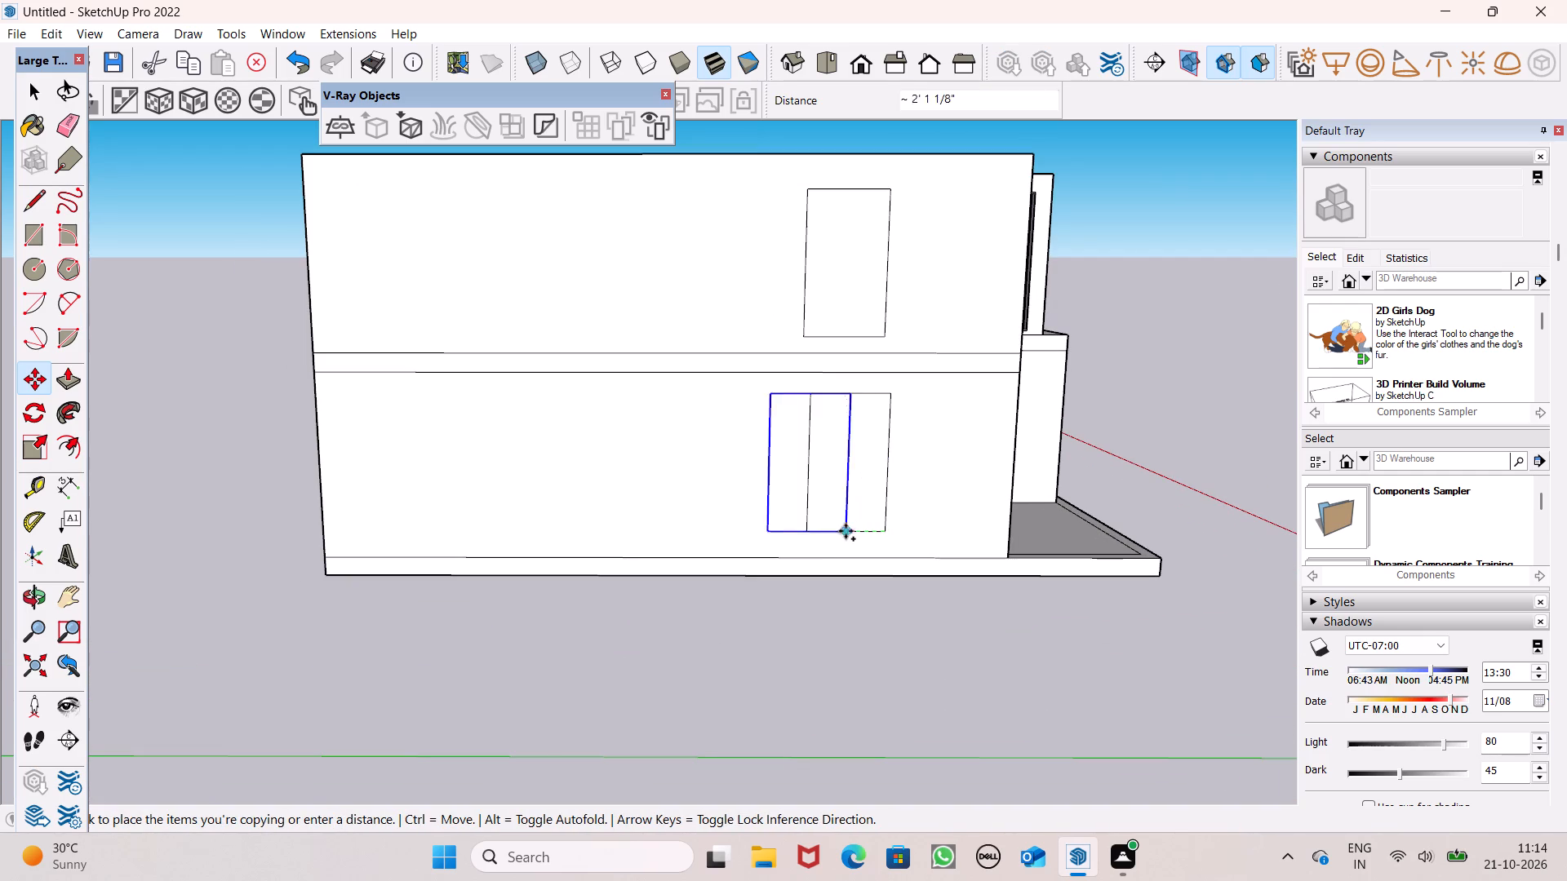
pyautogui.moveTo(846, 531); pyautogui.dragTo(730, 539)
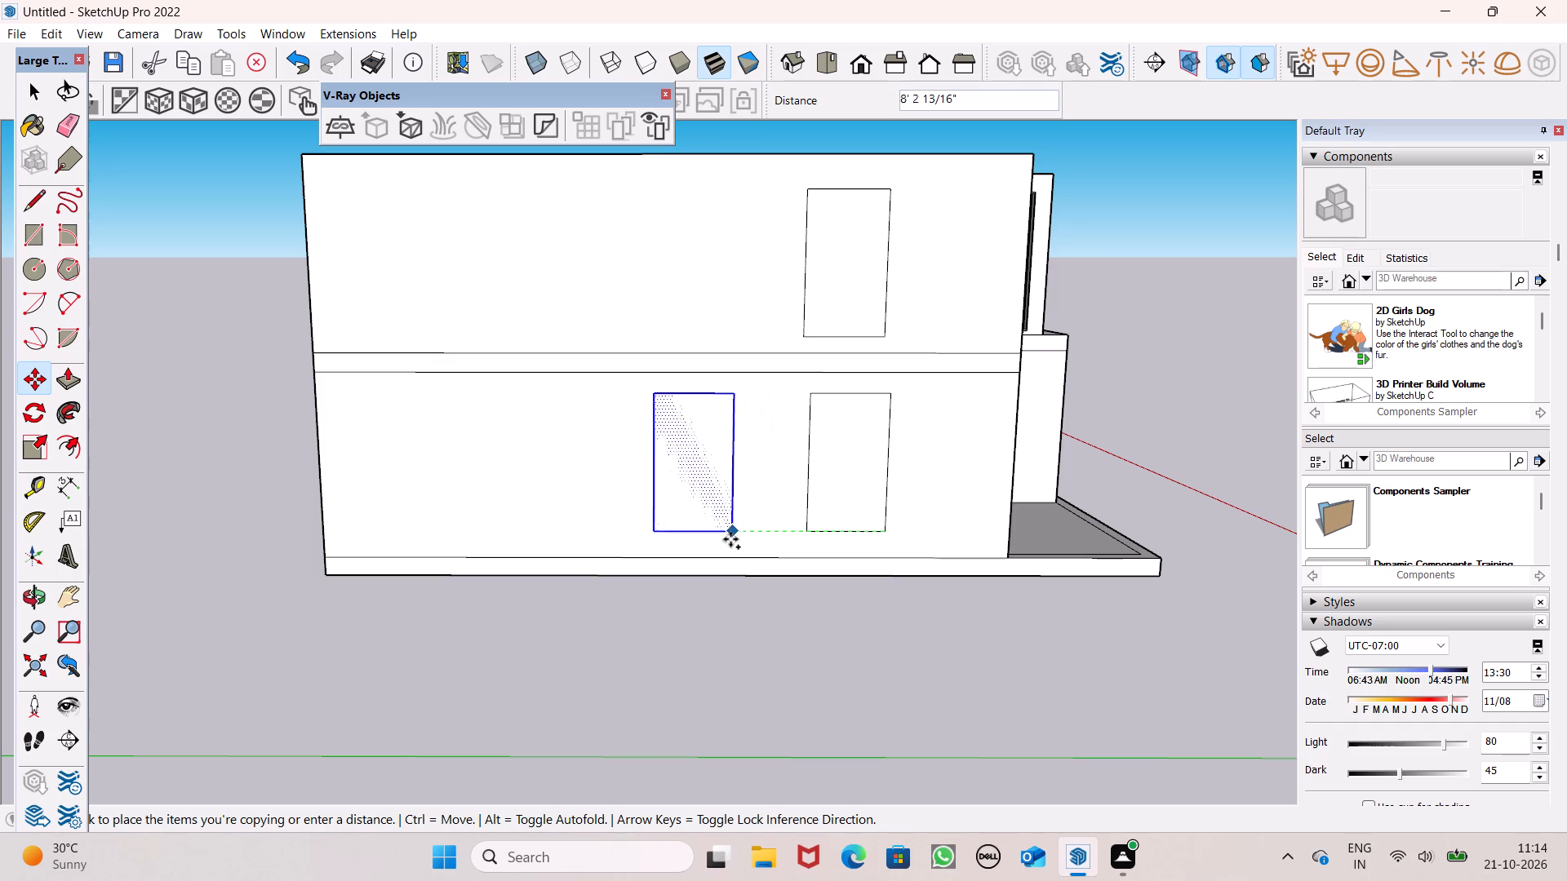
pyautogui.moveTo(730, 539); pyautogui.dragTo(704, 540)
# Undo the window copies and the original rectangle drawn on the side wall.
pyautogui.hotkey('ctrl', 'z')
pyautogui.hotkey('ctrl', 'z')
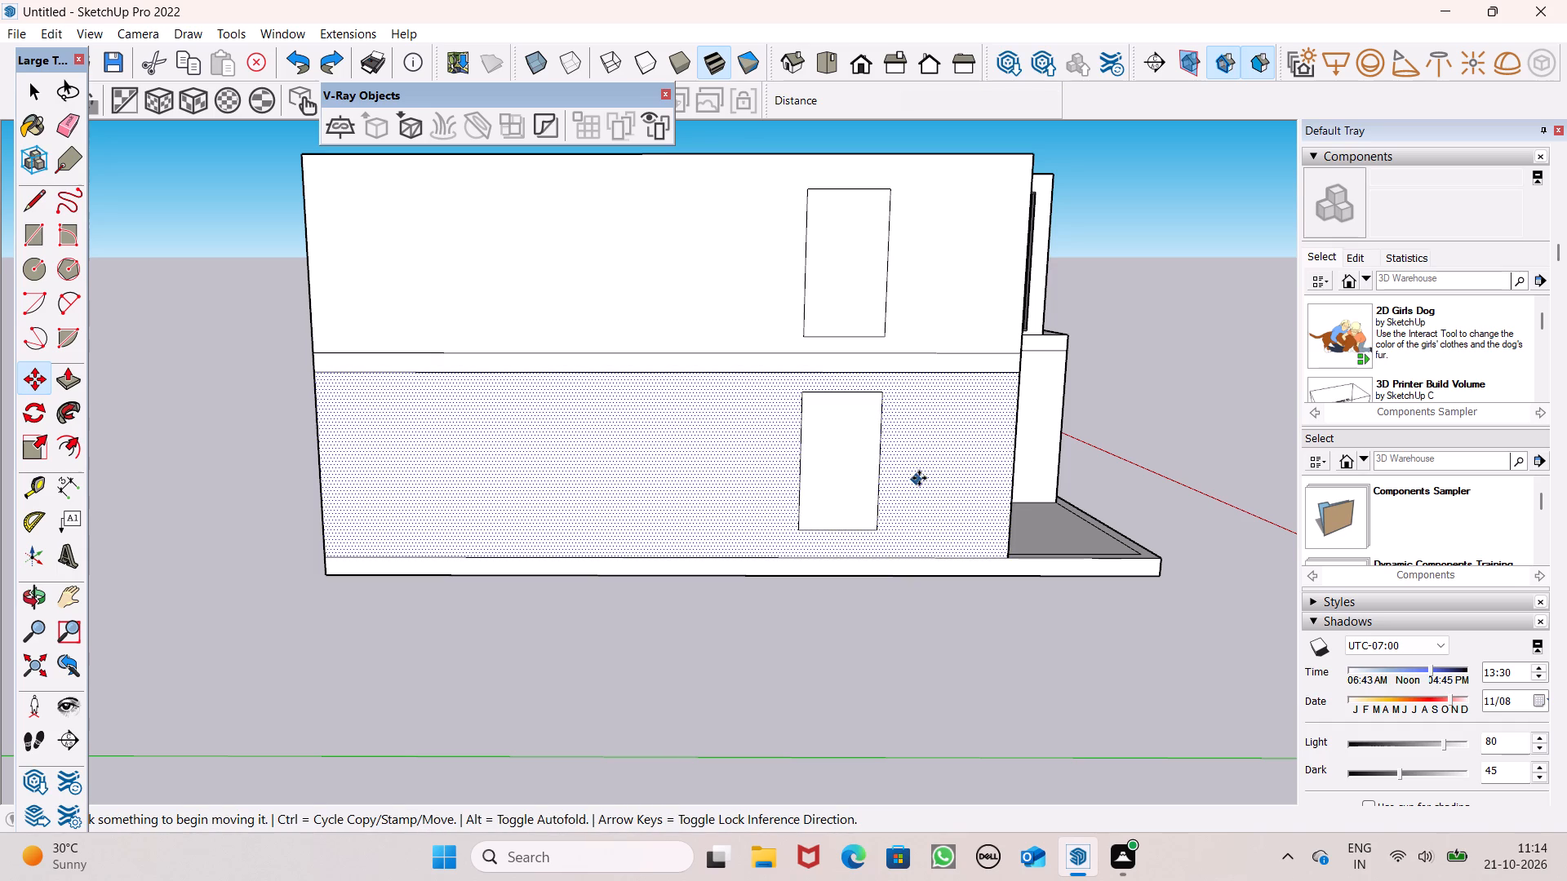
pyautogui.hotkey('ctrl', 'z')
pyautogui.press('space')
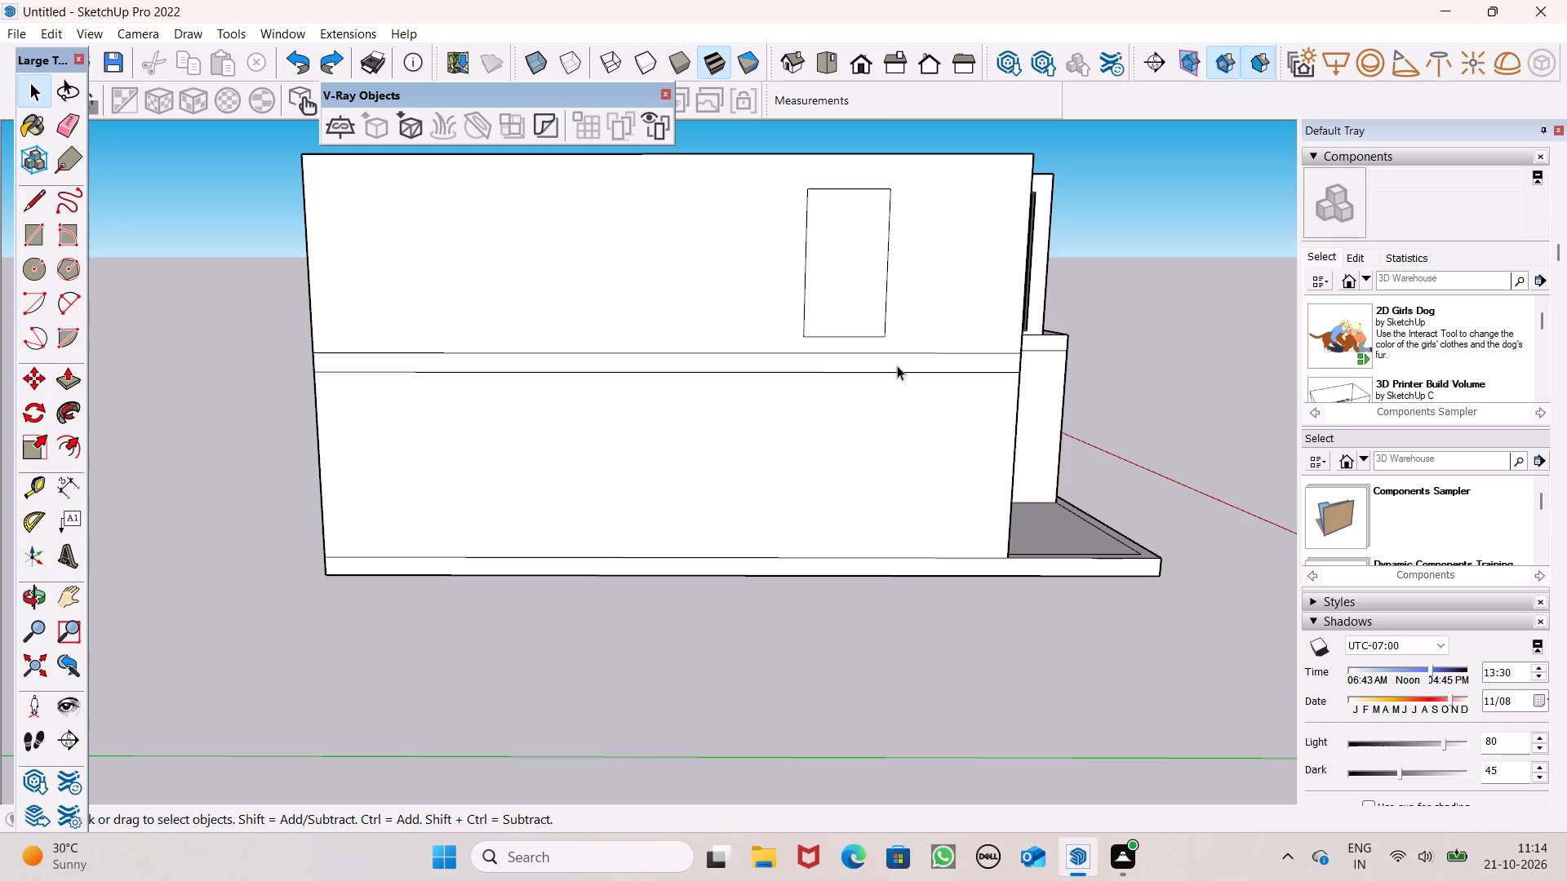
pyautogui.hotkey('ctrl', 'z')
# Draw a window rectangle about 6'10" high by 4'8" wide on the upper-floor side wall, near the front.
pyautogui.scroll(-2, 873, 331)
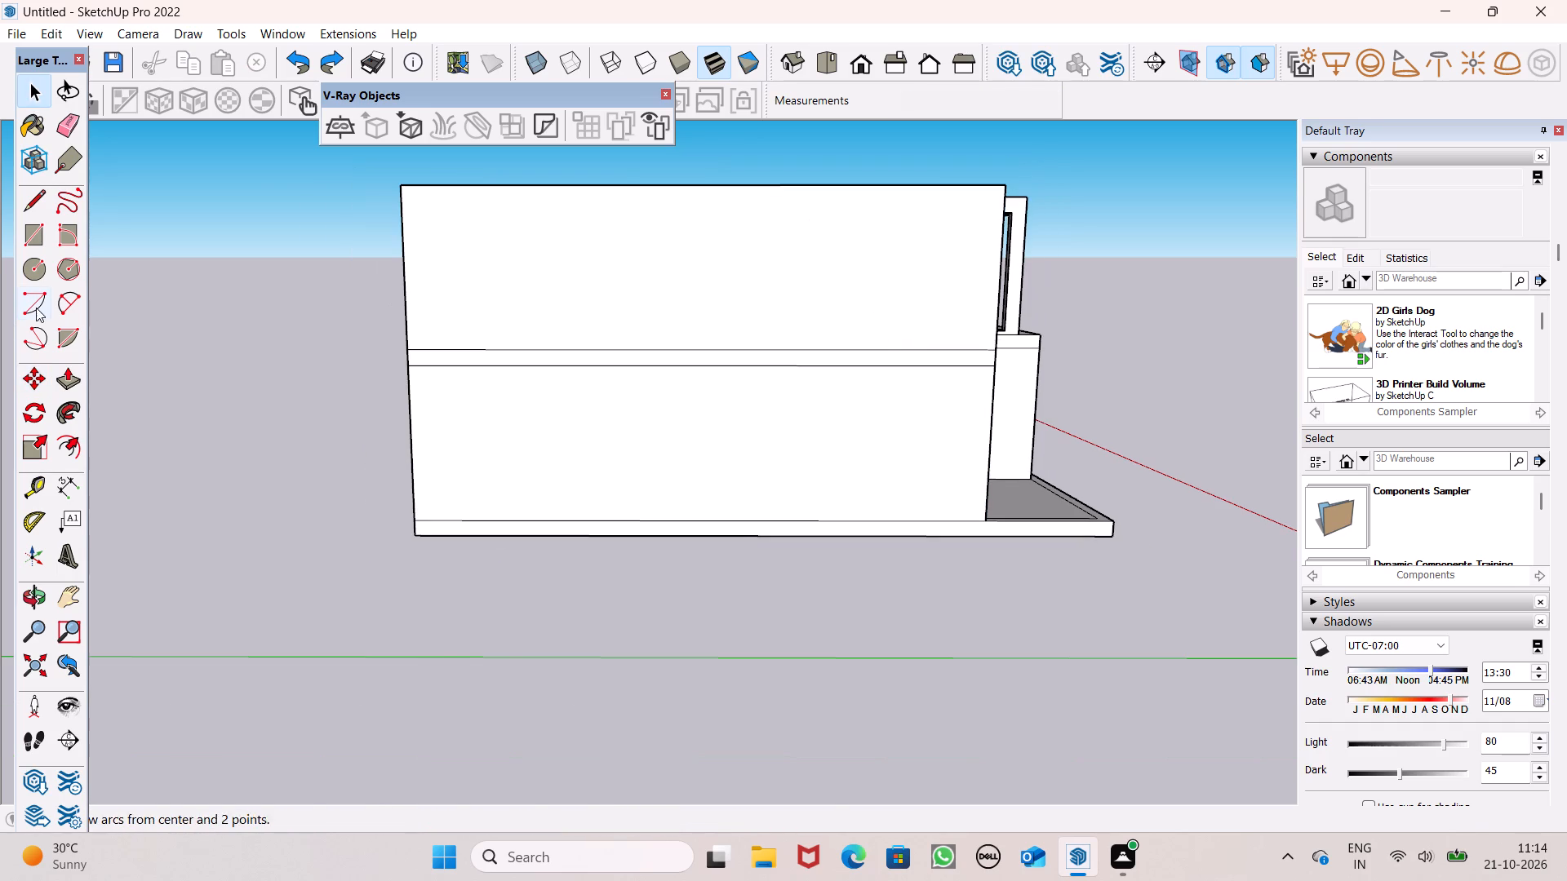
pyautogui.click(45, 240)
pyautogui.scroll(4, 841, 286)
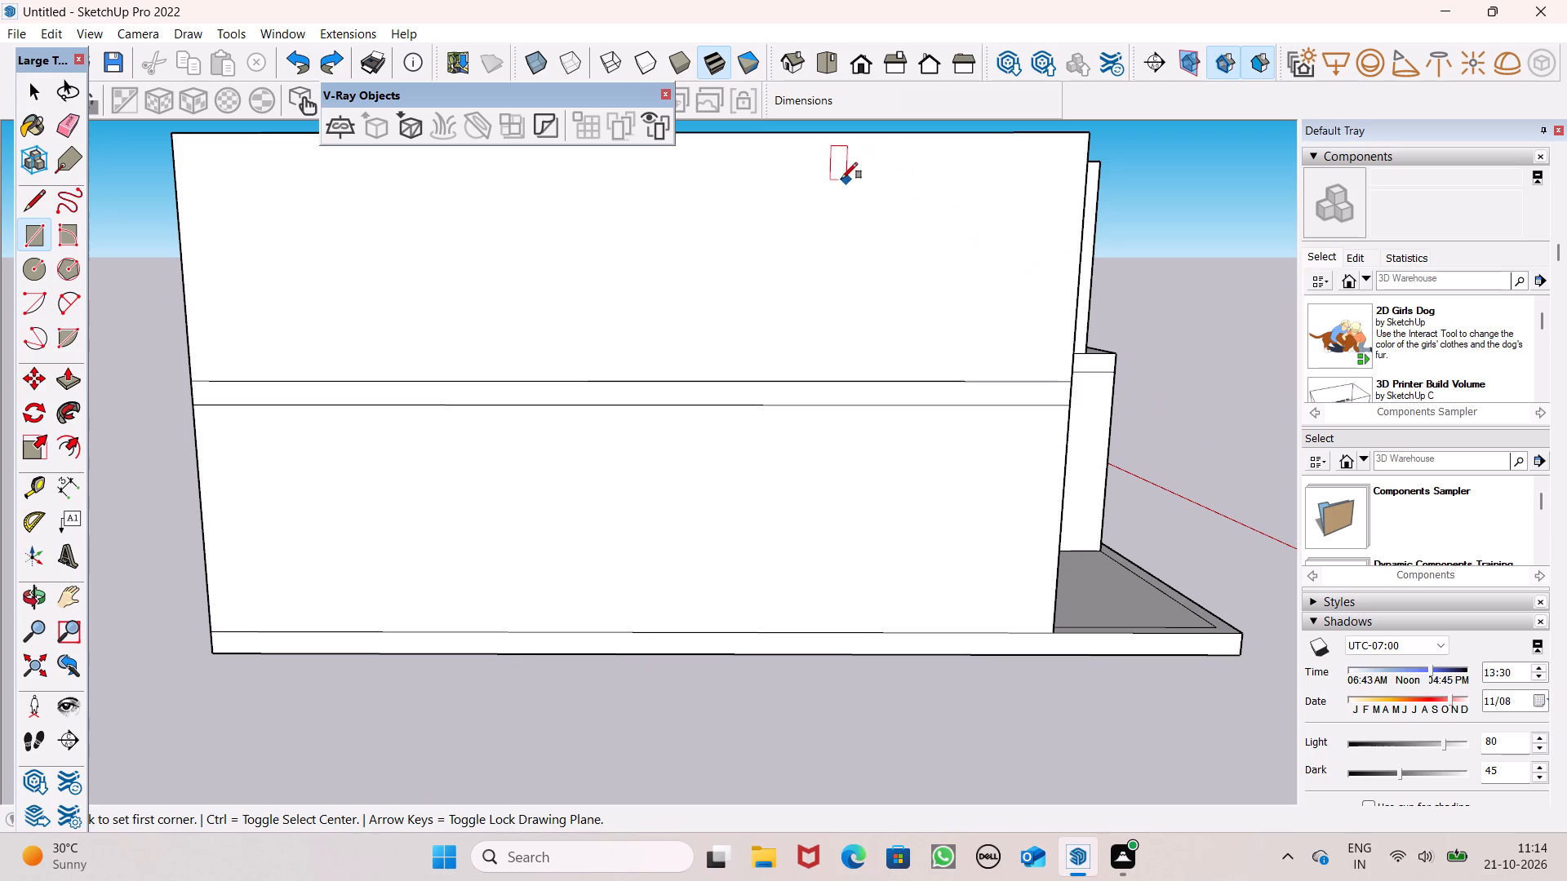
pyautogui.click(861, 166)
pyautogui.click(966, 331)
pyautogui.press('space')
# Move the upper-floor window rectangle about 1'6" along the side wall toward the rear of the house.
pyautogui.doubleClick(939, 315)
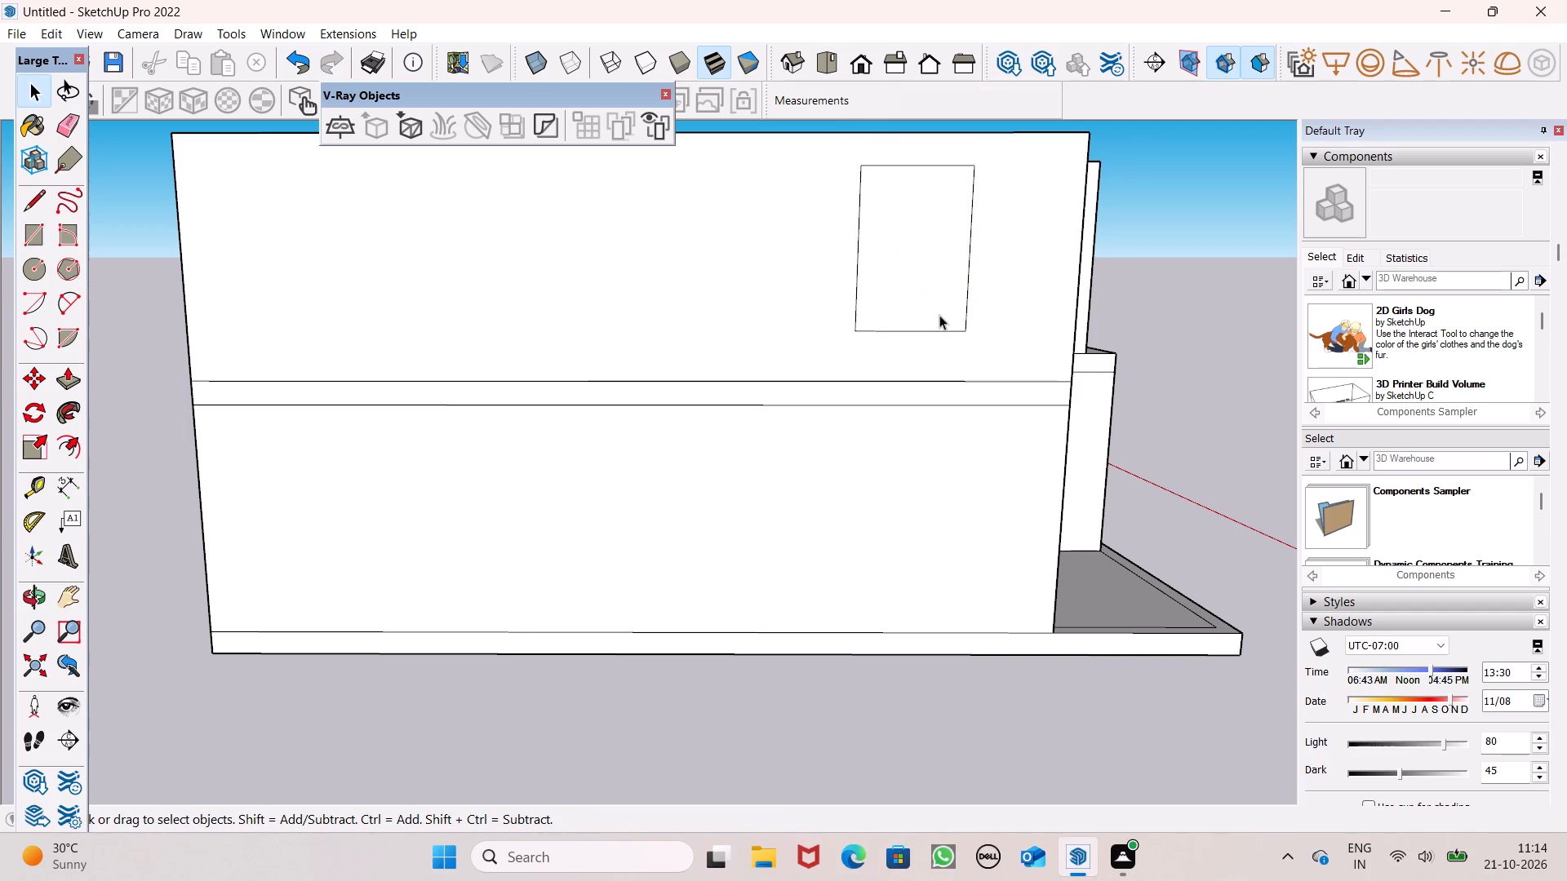
pyautogui.press('m')
pyautogui.press('Return')
pyautogui.moveTo(948, 314); pyautogui.dragTo(944, 334)
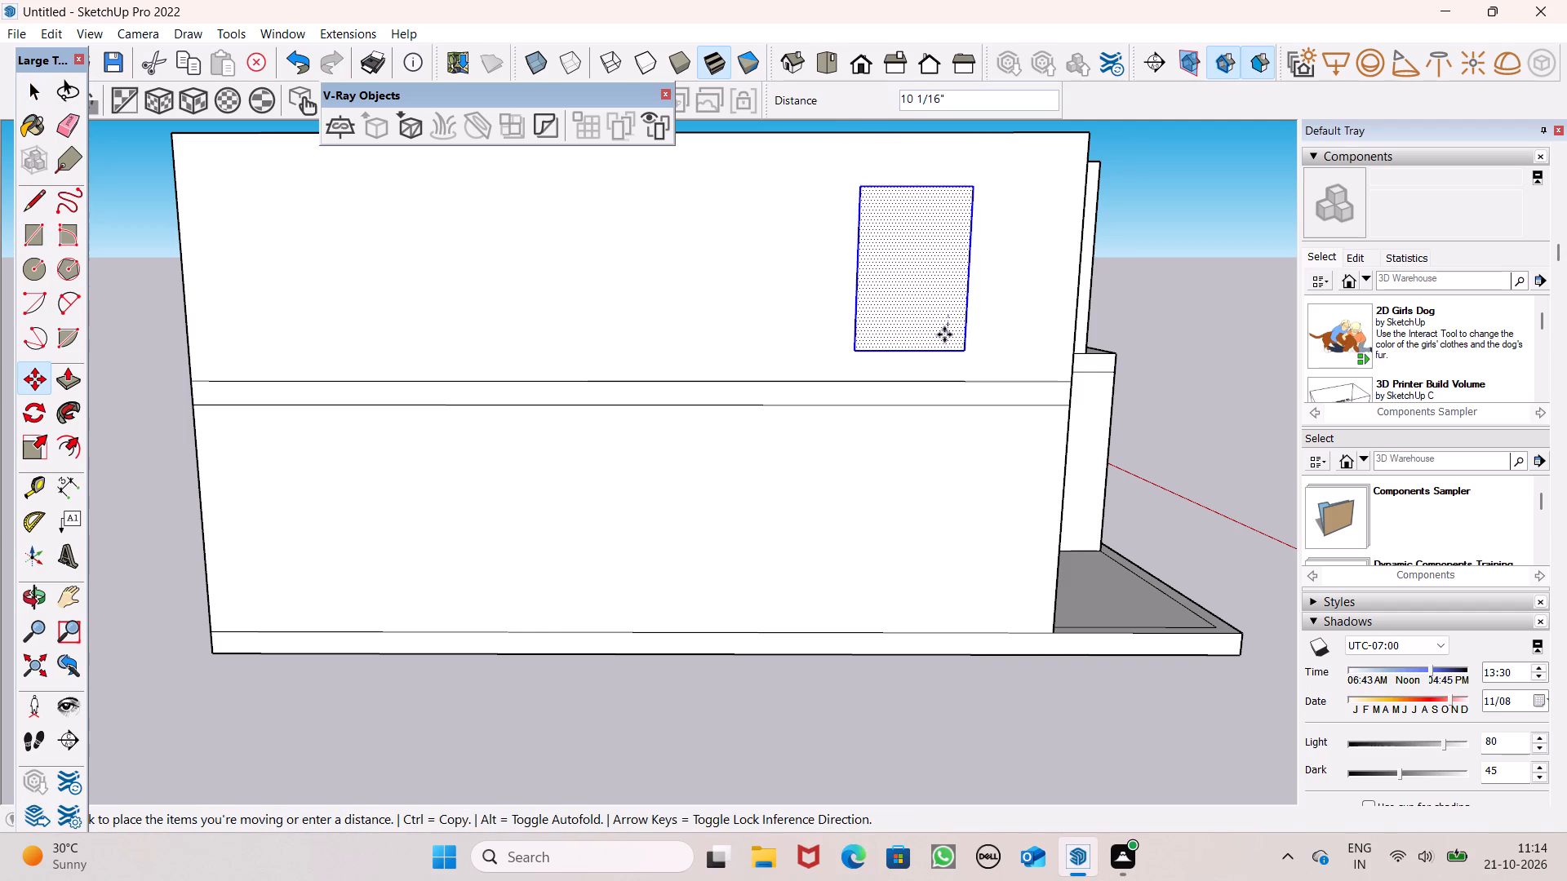
pyautogui.moveTo(944, 334); pyautogui.dragTo(911, 314)
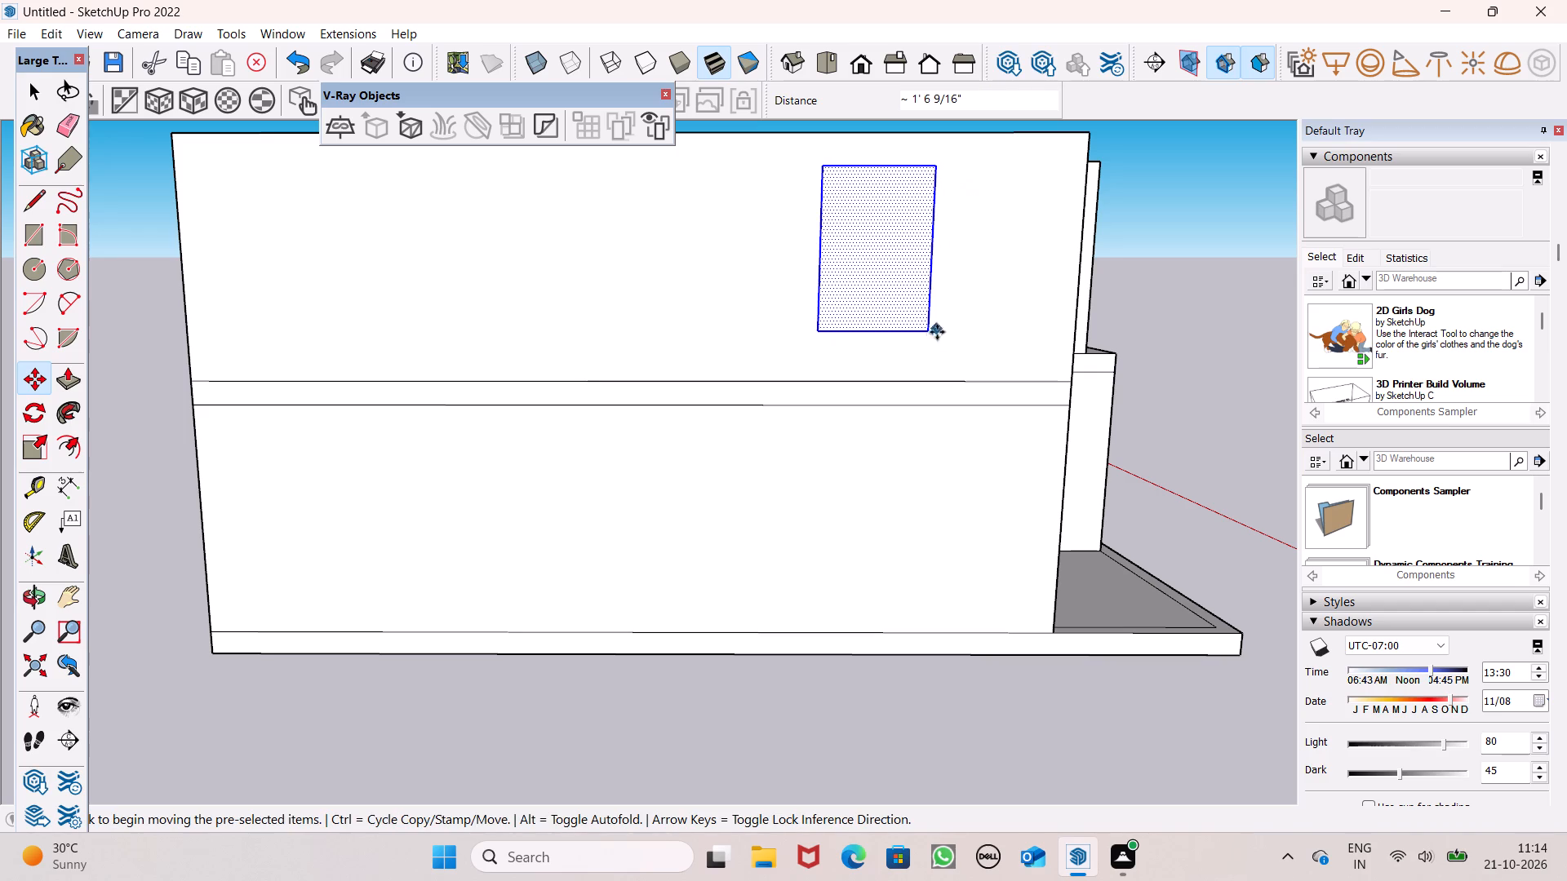
# Copy the upper-floor window rectangle about 10'6" straight down onto the ground-floor side wall and nudge it into position.
pyautogui.moveTo(924, 328); pyautogui.dragTo(919, 578)
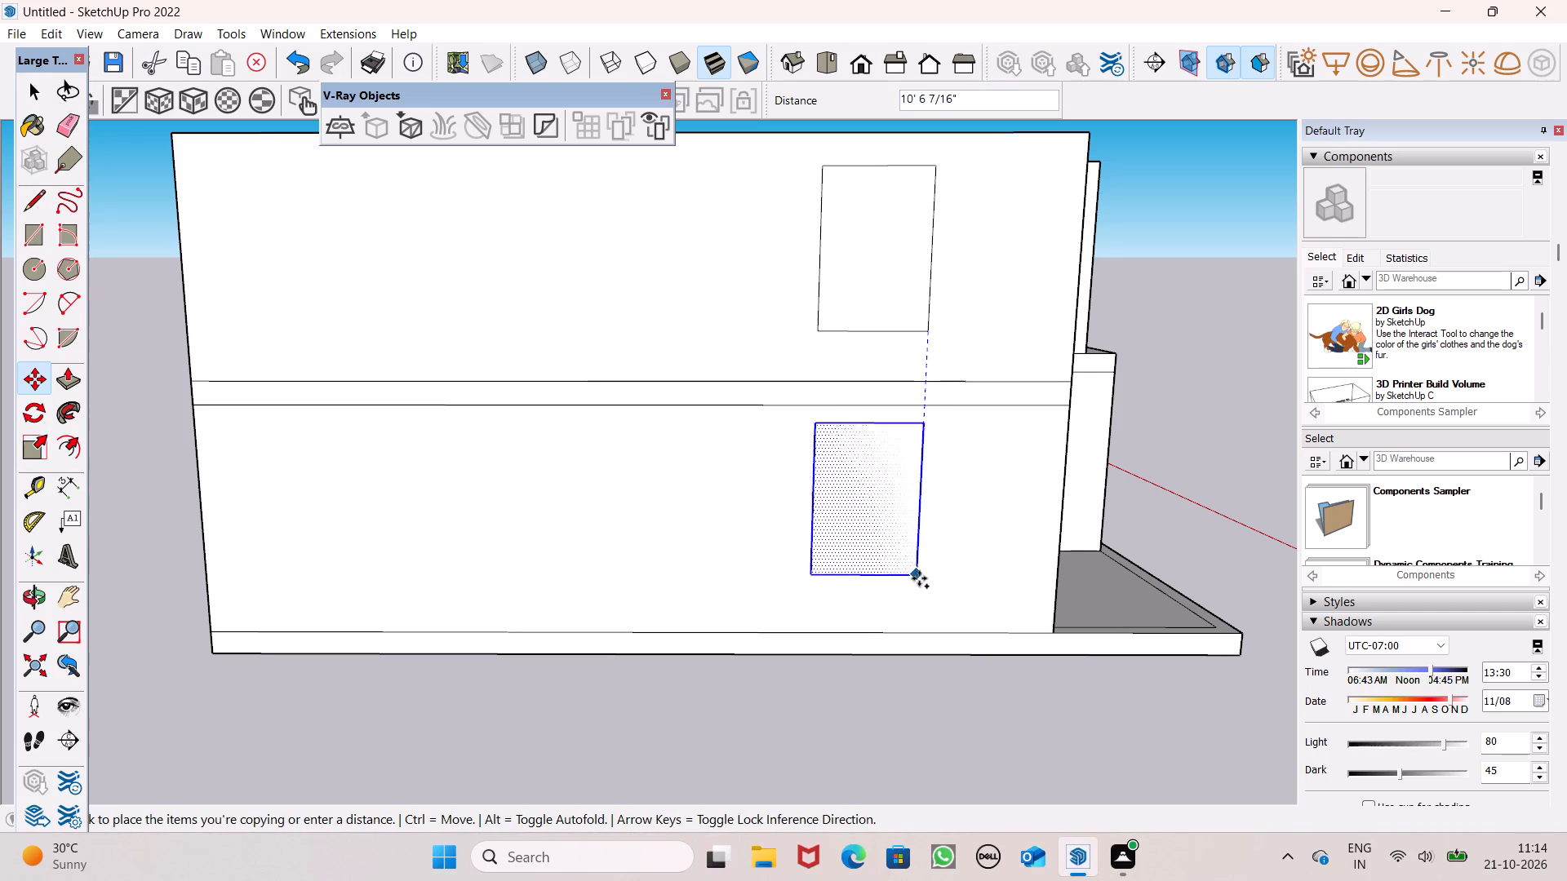
pyautogui.moveTo(919, 578); pyautogui.dragTo(918, 578)
pyautogui.scroll(-2, 1017, 373)
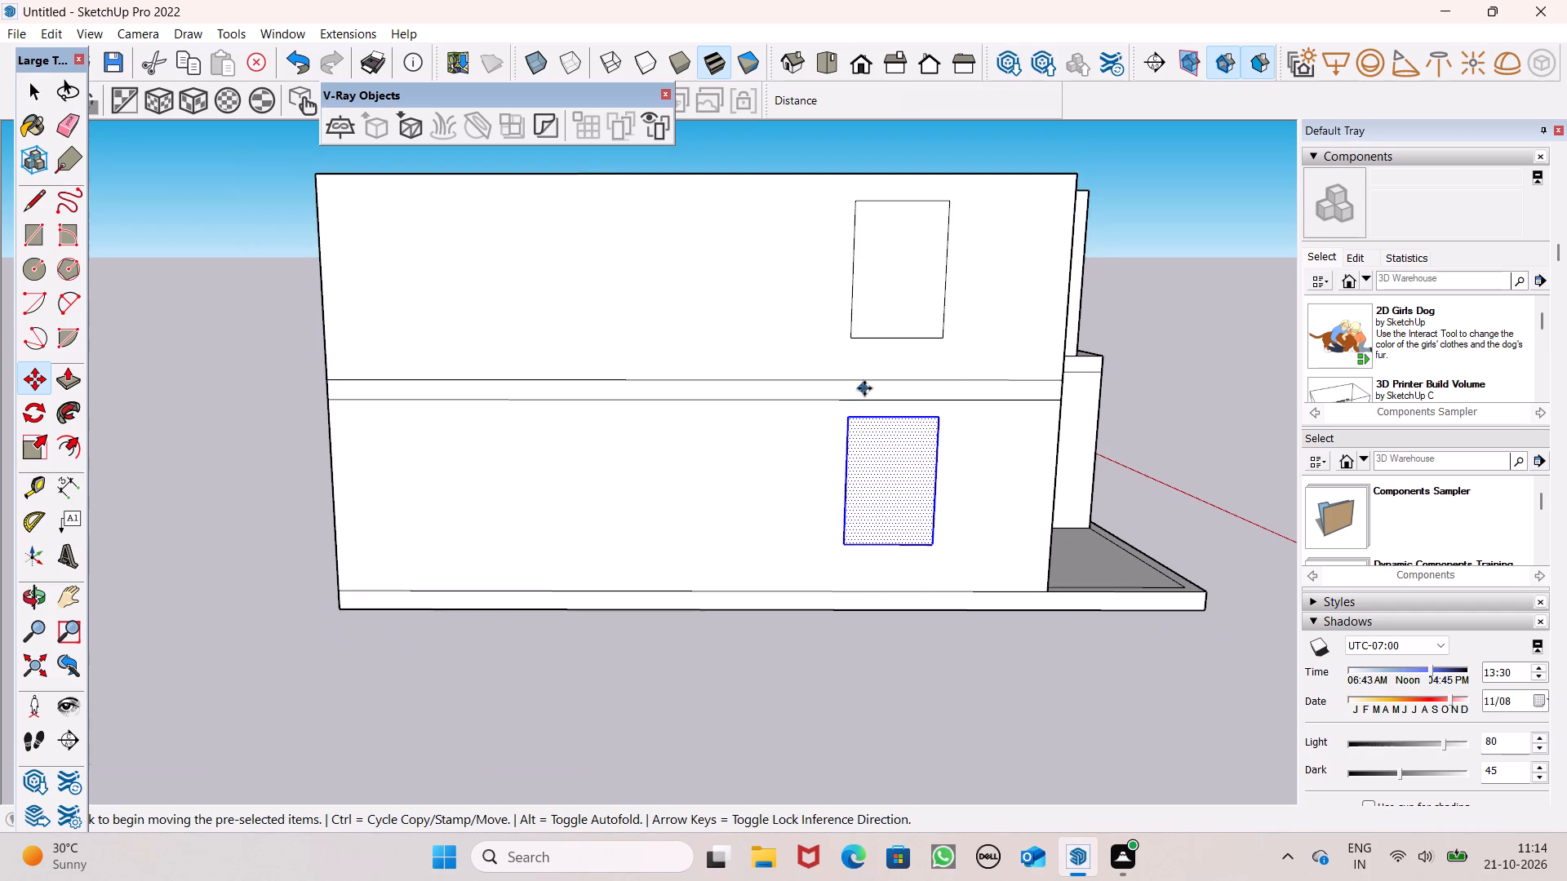
pyautogui.scroll(-2, 865, 388)
pyautogui.scroll(3, 673, 396)
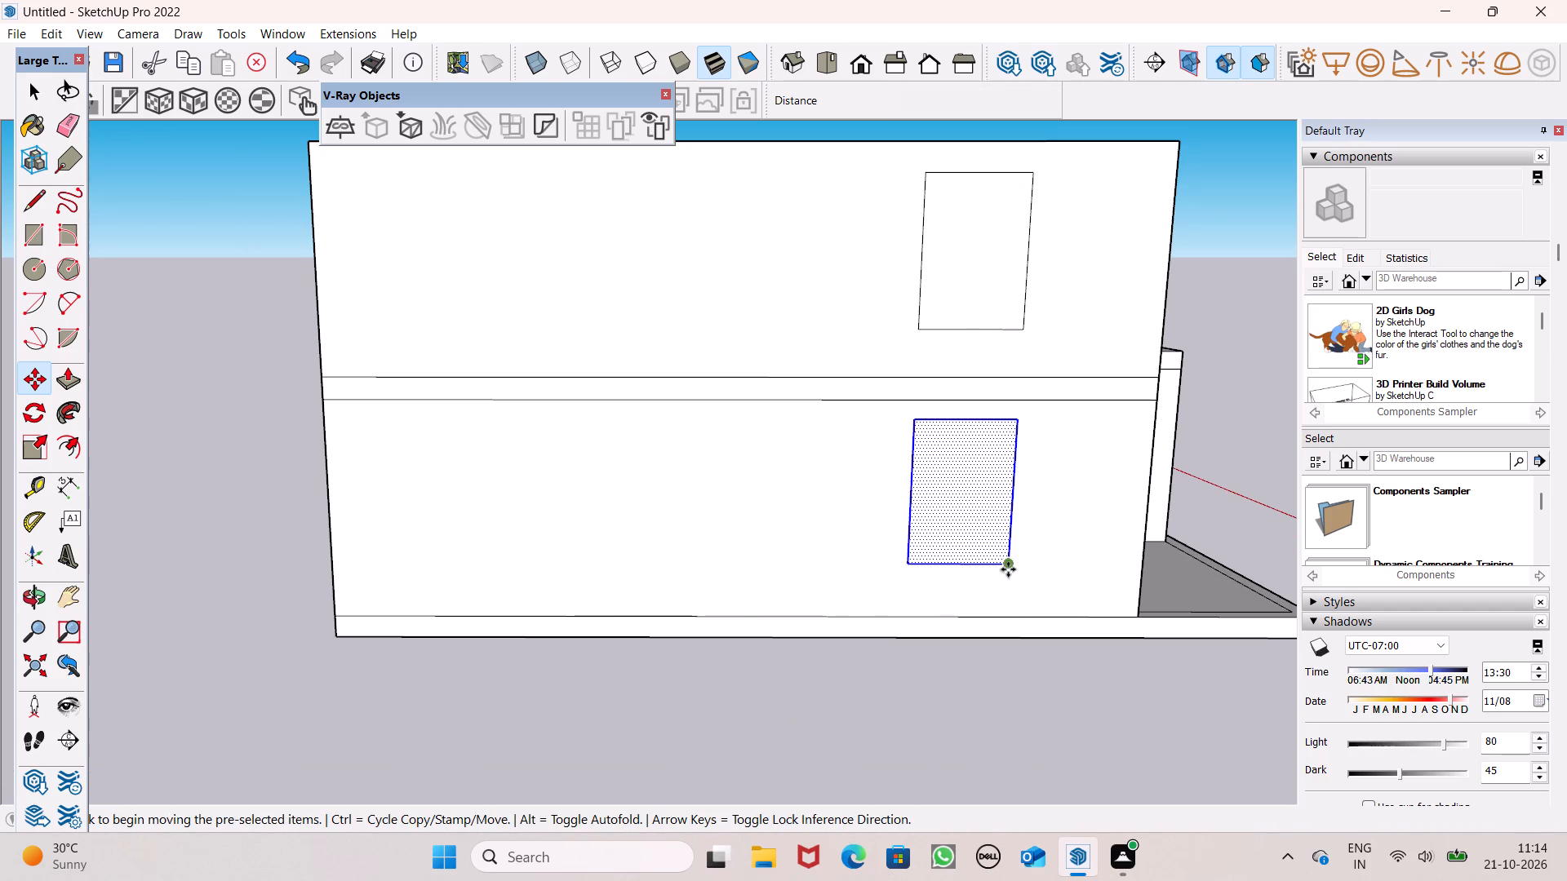
pyautogui.click(1008, 569)
pyautogui.click(1014, 568)
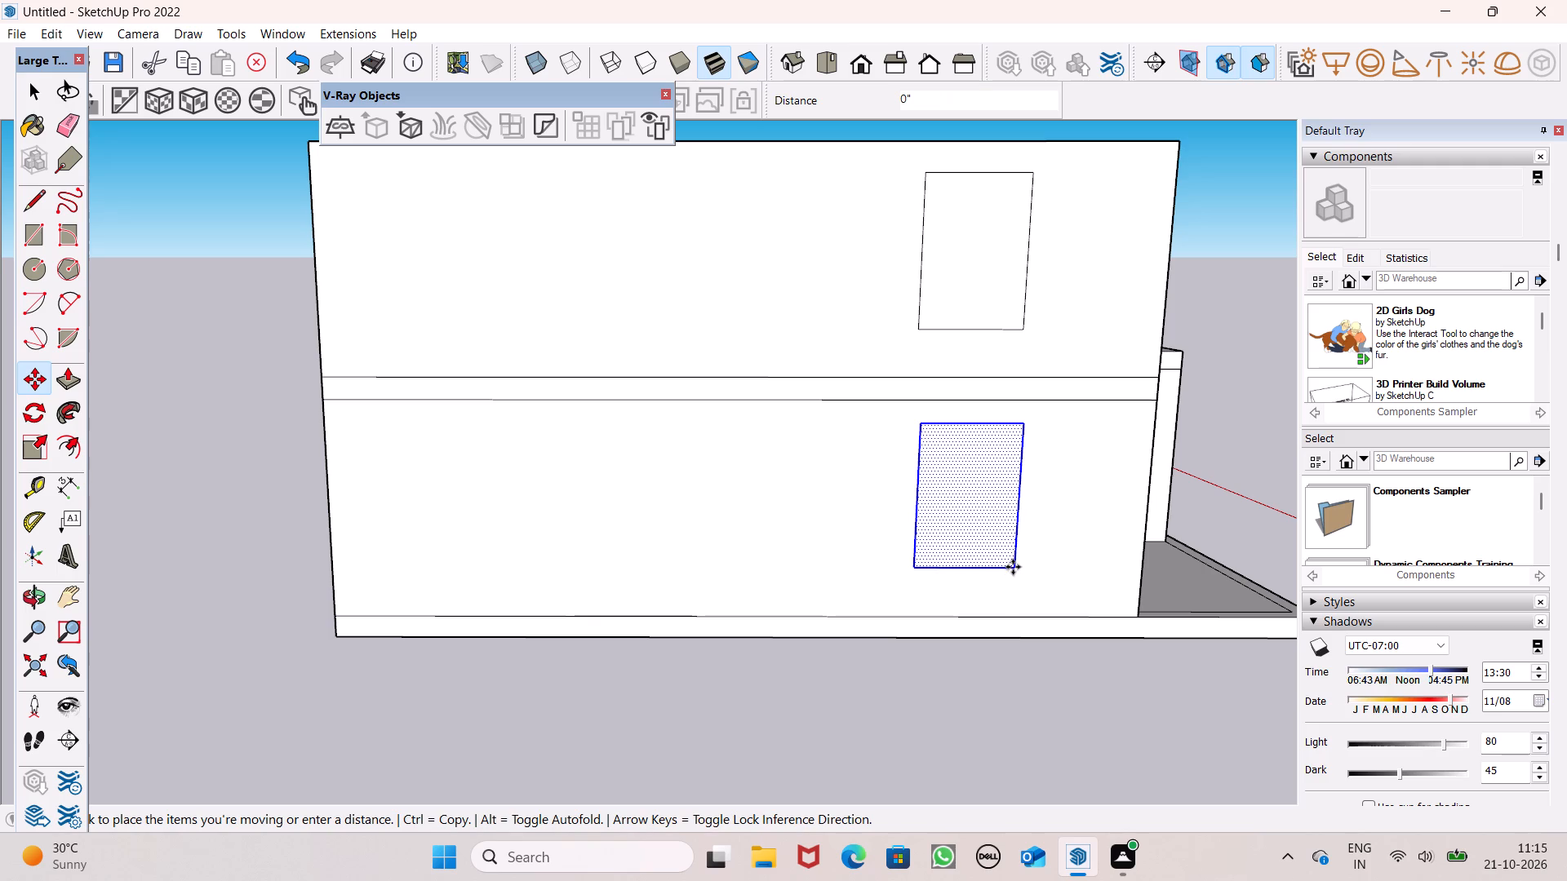
# Copy the ground-floor window rectangle horizontally toward the rear to add a middle window outline on the side wall.
pyautogui.moveTo(1013, 566); pyautogui.dragTo(863, 559)
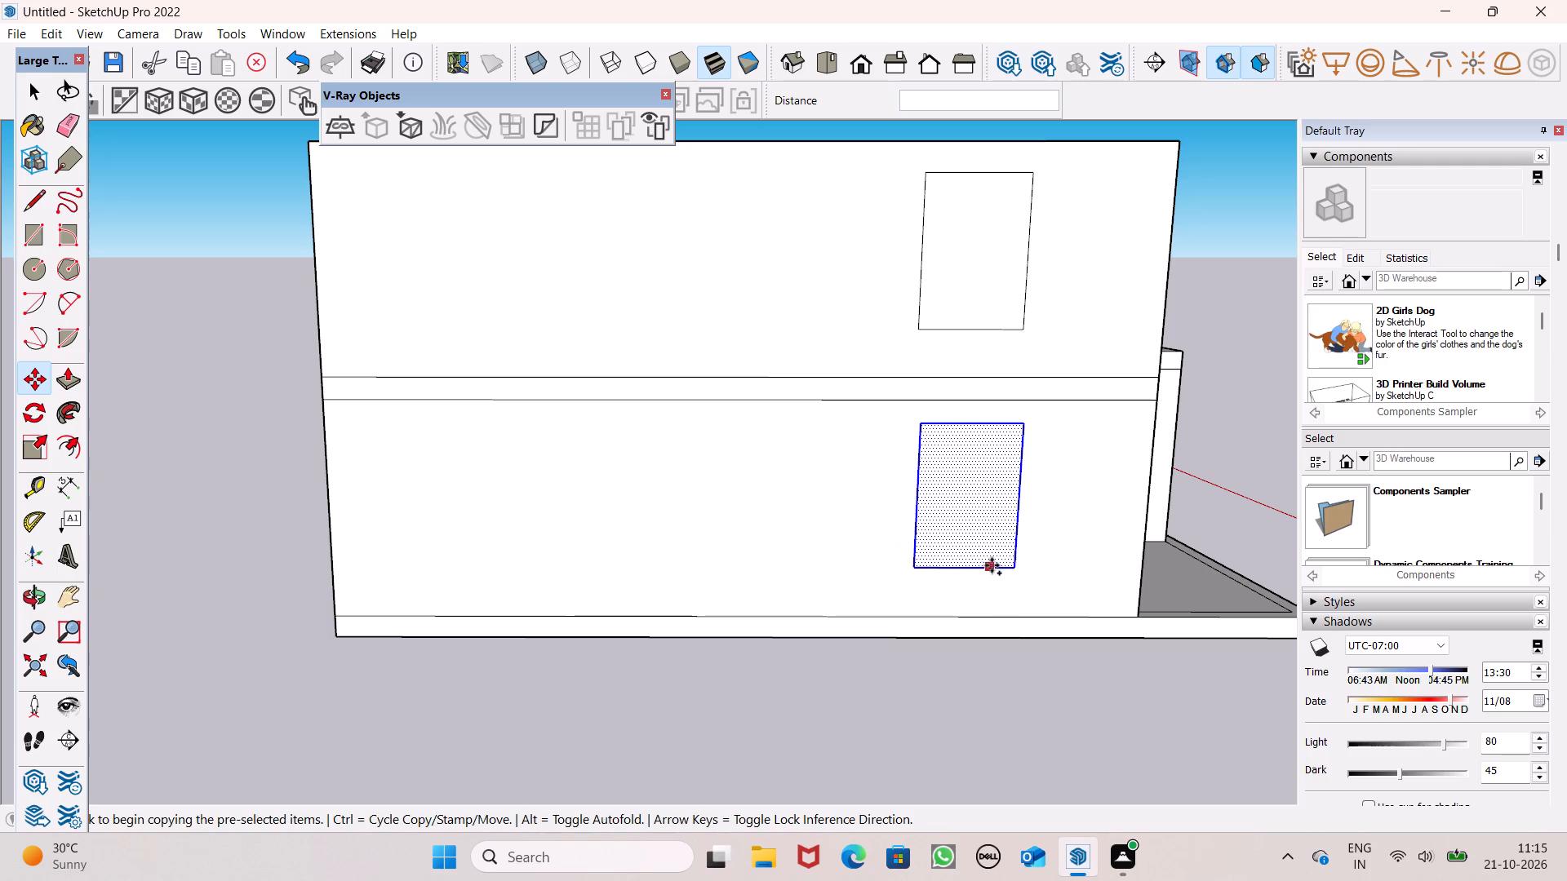
pyautogui.moveTo(1013, 566); pyautogui.dragTo(842, 556)
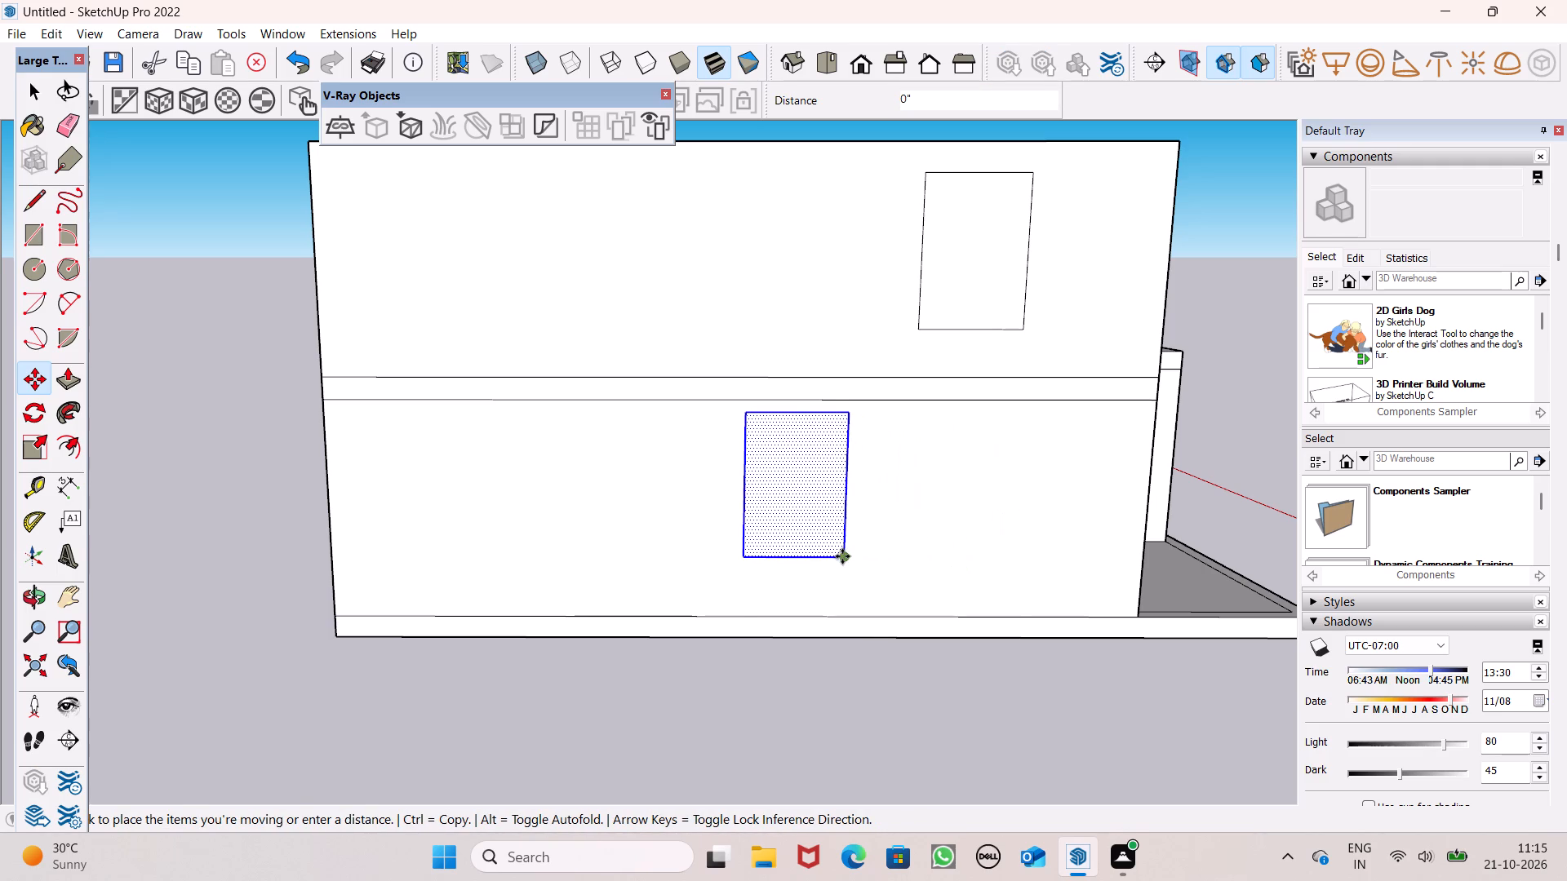
pyautogui.moveTo(842, 556); pyautogui.dragTo(829, 563)
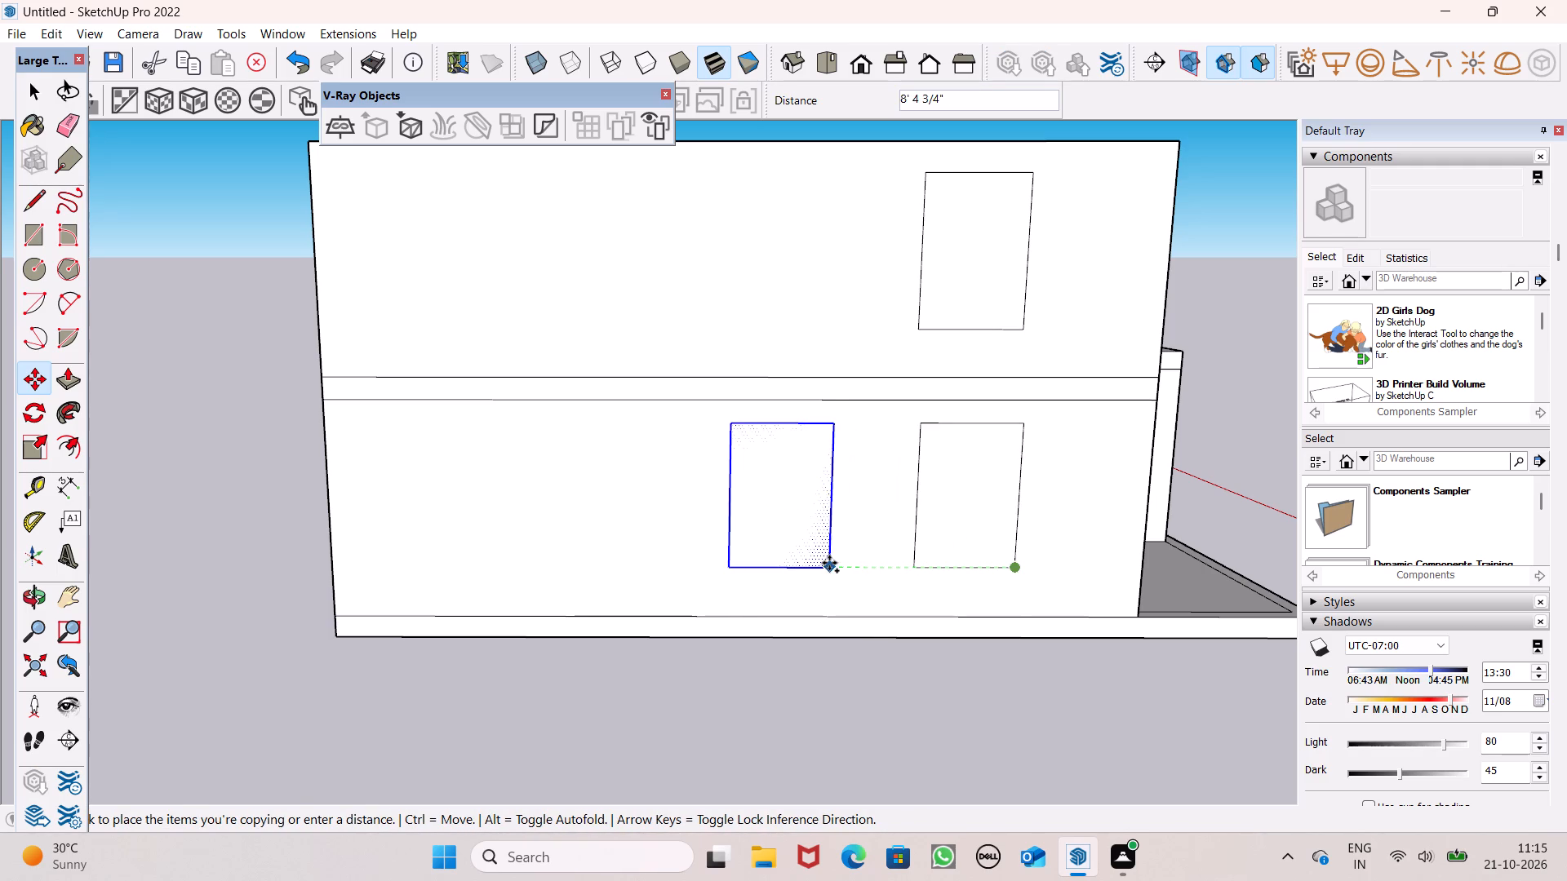
pyautogui.moveTo(829, 563); pyautogui.dragTo(796, 556)
pyautogui.doubleClick(796, 555)
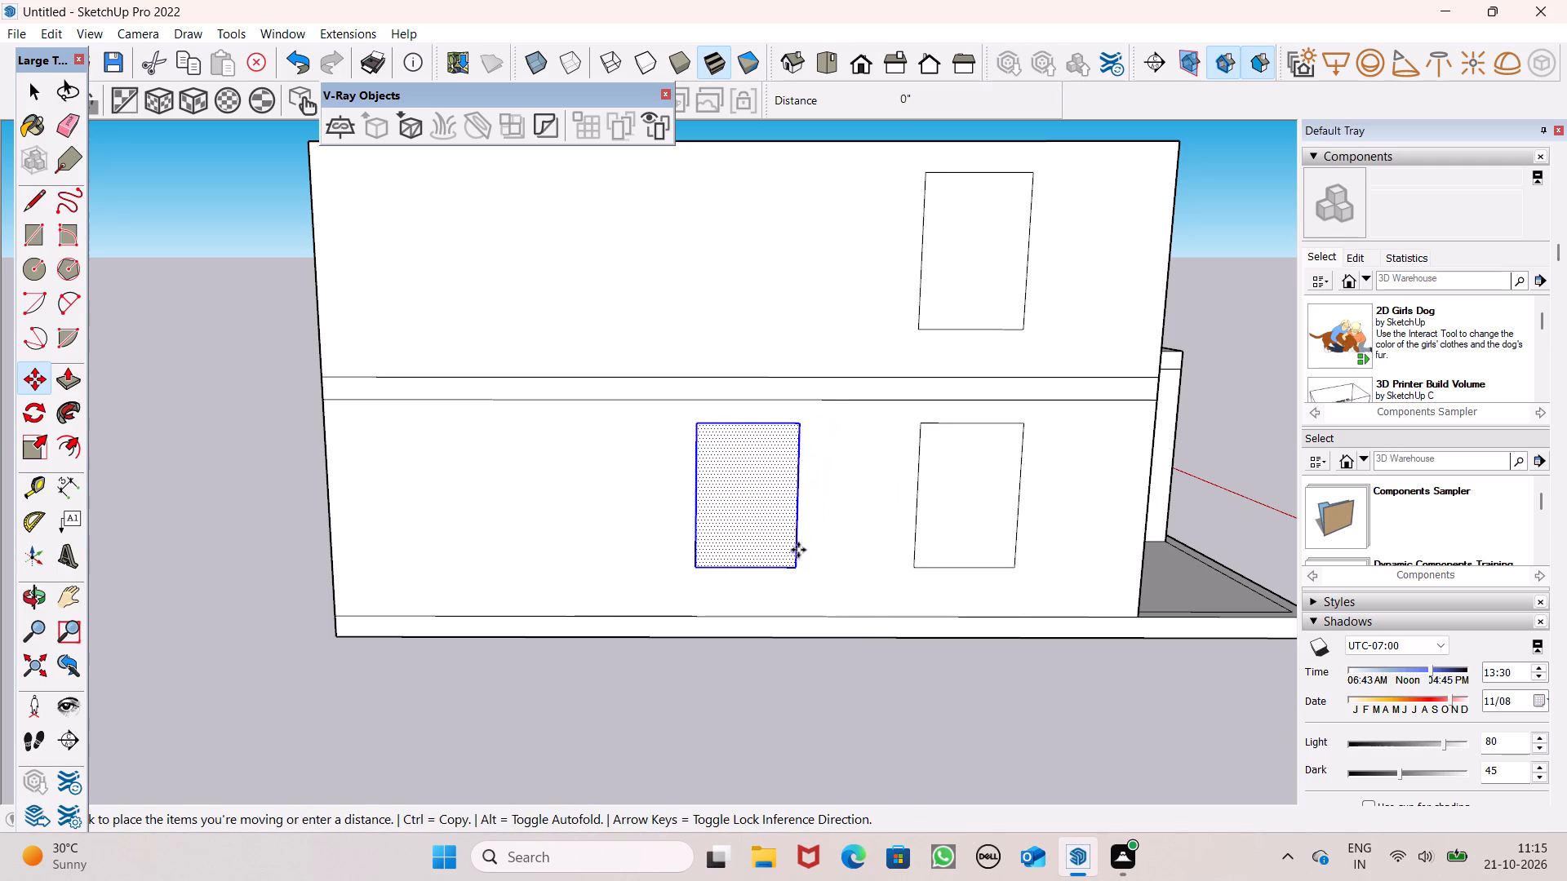
pyautogui.scroll(-5, 837, 547)
pyautogui.scroll(6, 798, 558)
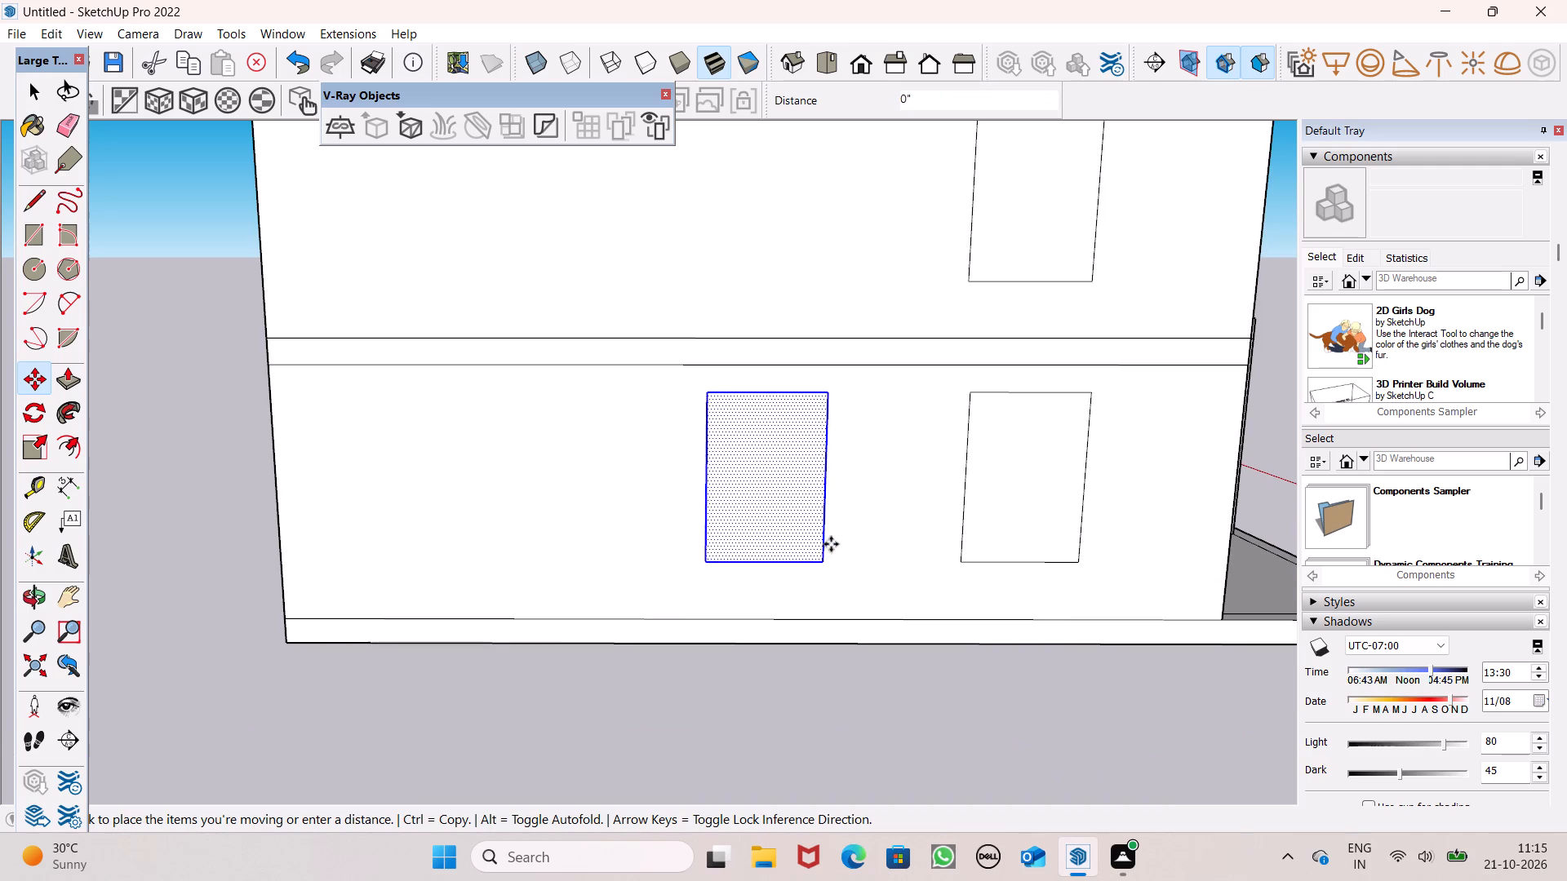
pyautogui.click(834, 548)
# Copy the middle ground-floor window rectangle about 13'6" toward the rear end of the side wall.
pyautogui.scroll(-5, 888, 548)
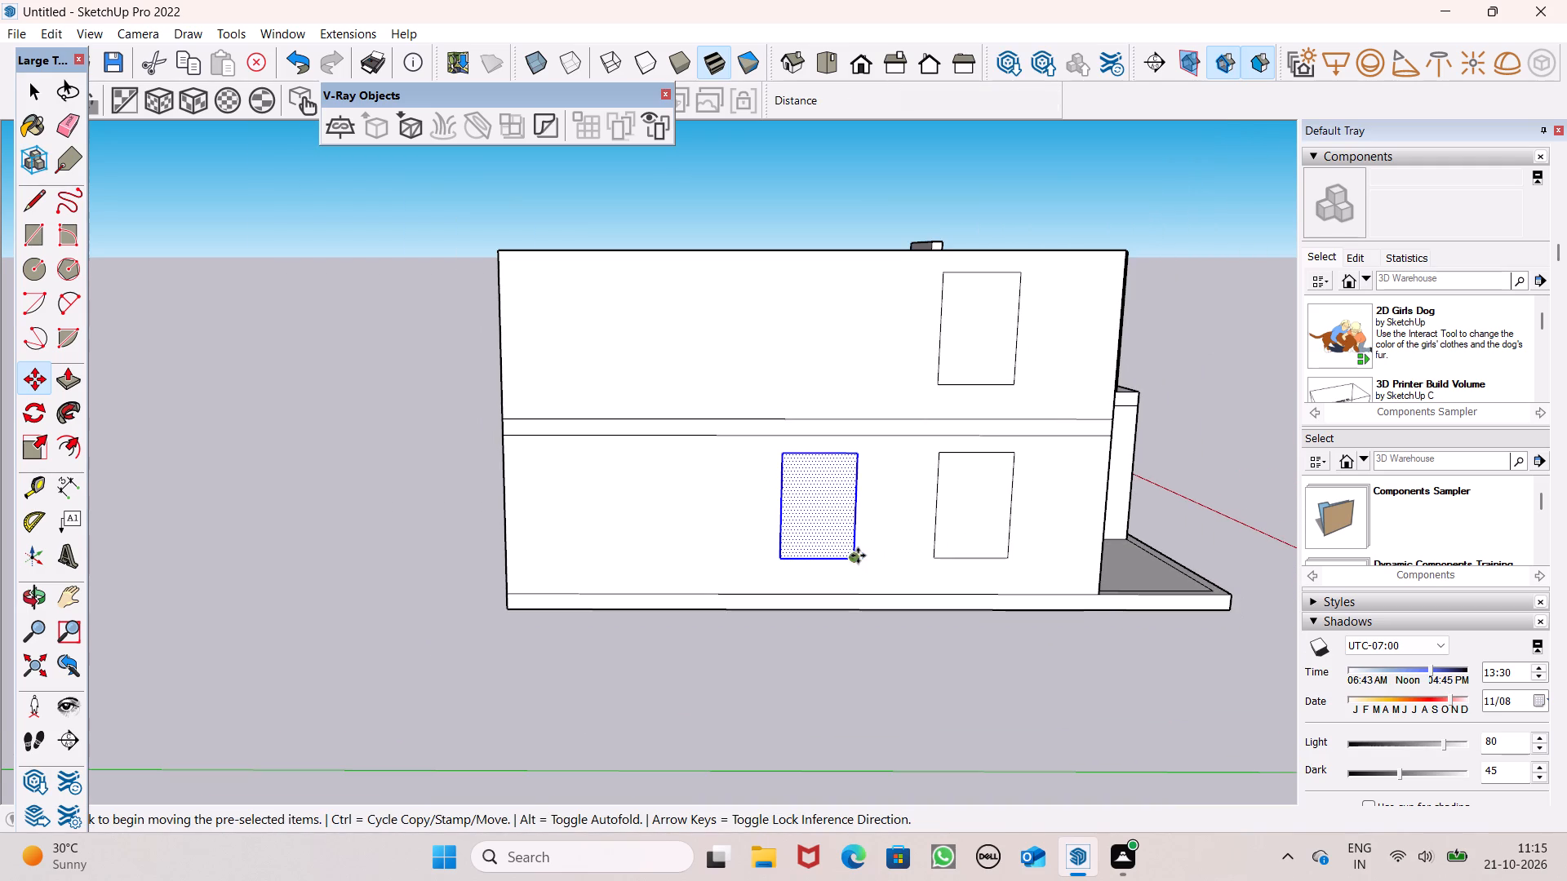
pyautogui.moveTo(849, 560); pyautogui.dragTo(662, 560)
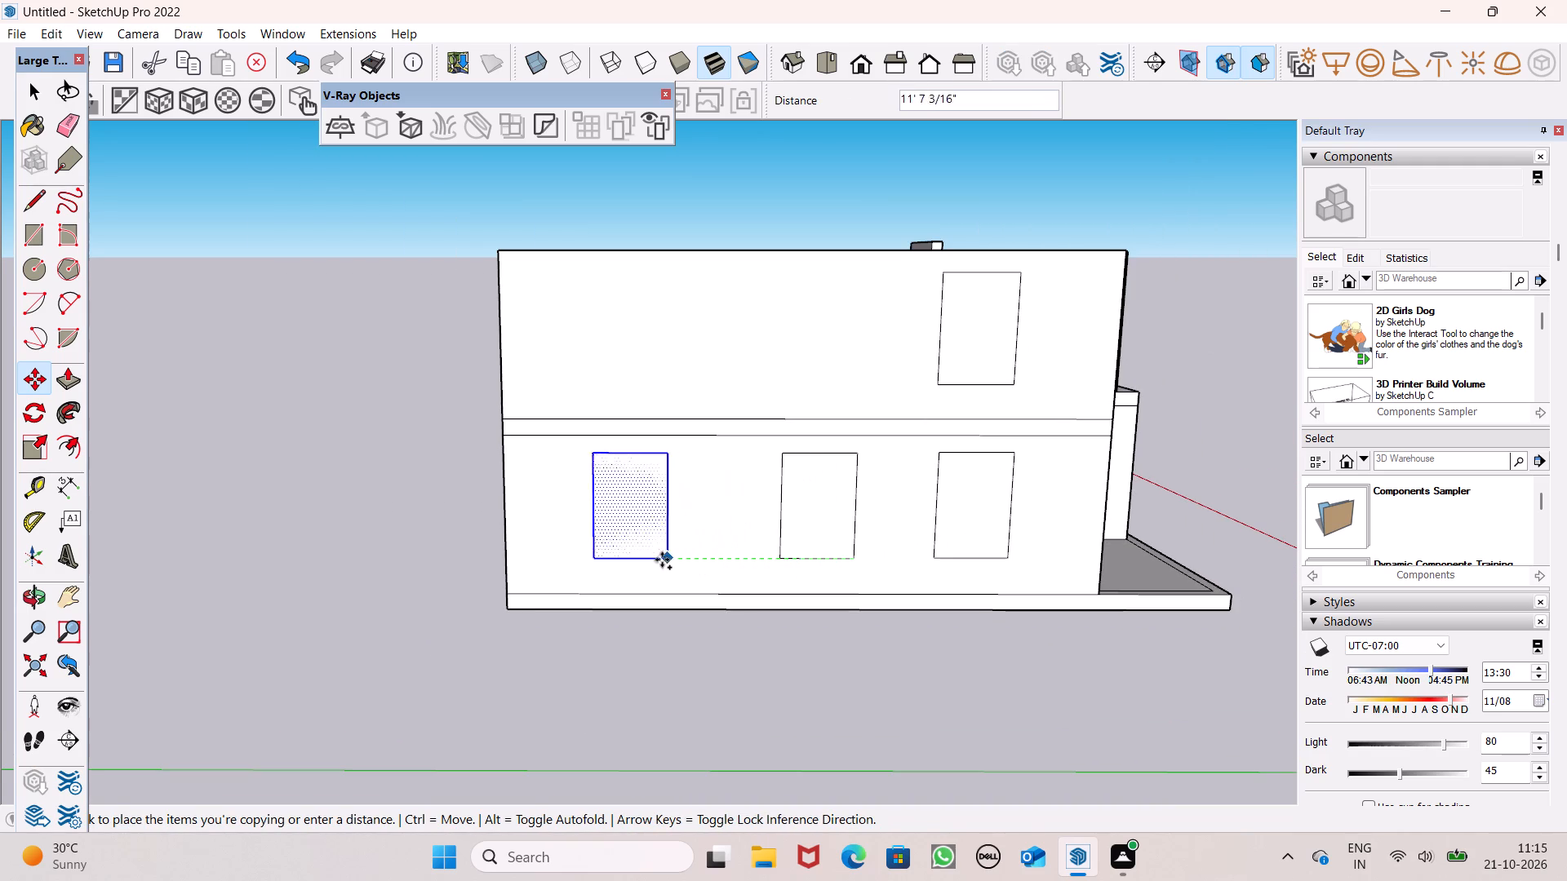
pyautogui.moveTo(662, 560); pyautogui.dragTo(635, 552)
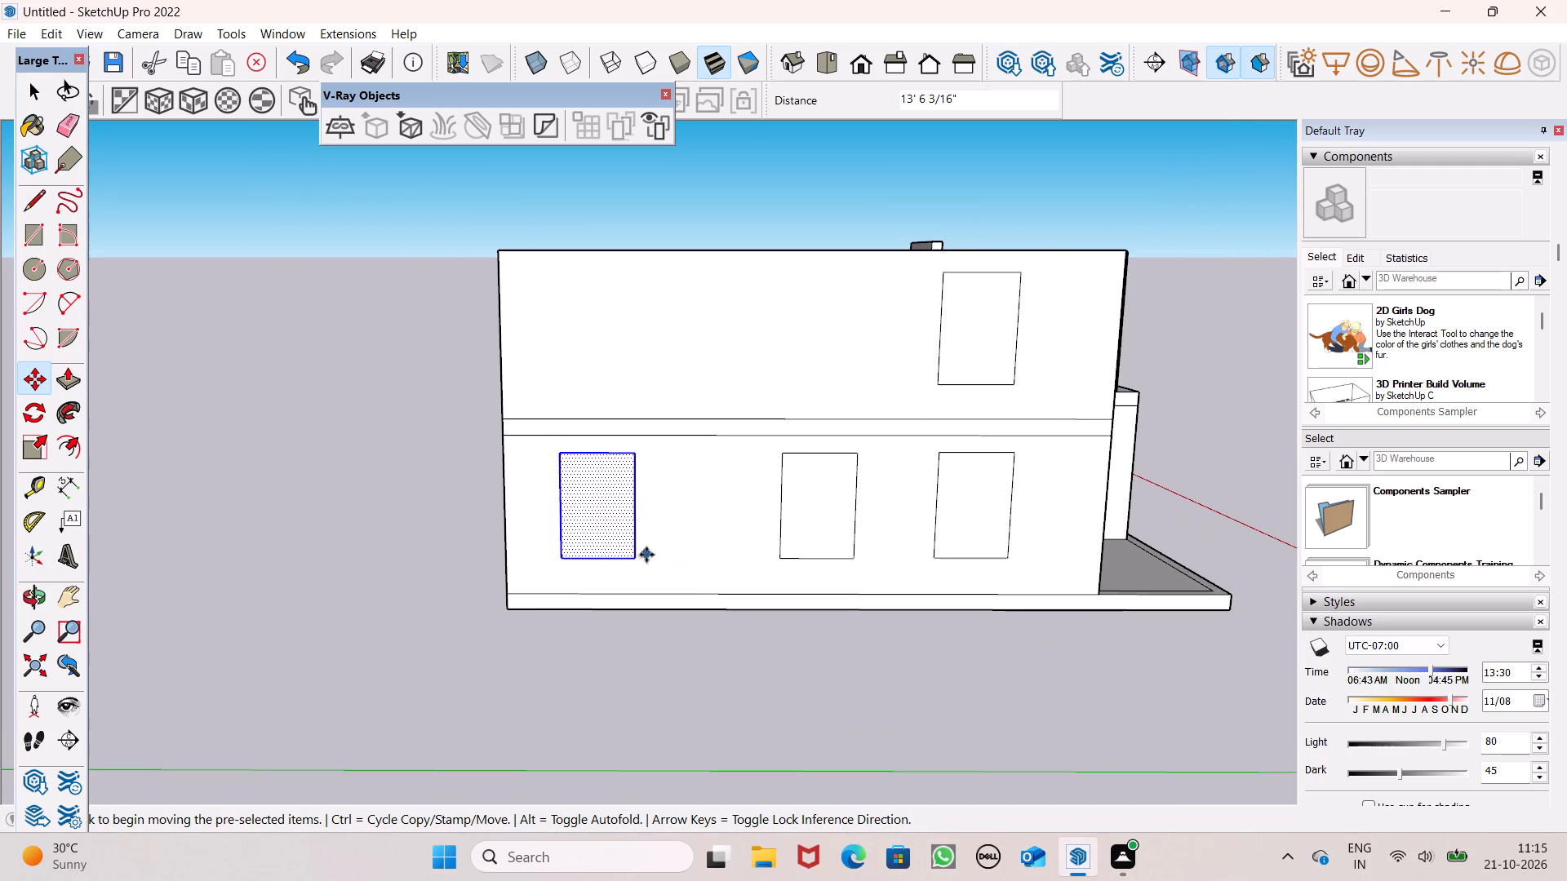
# Copy the rear ground-floor window rectangle about 16' diagonally up and forward onto the upper-floor side wall.
pyautogui.moveTo(636, 556); pyautogui.dragTo(775, 427)
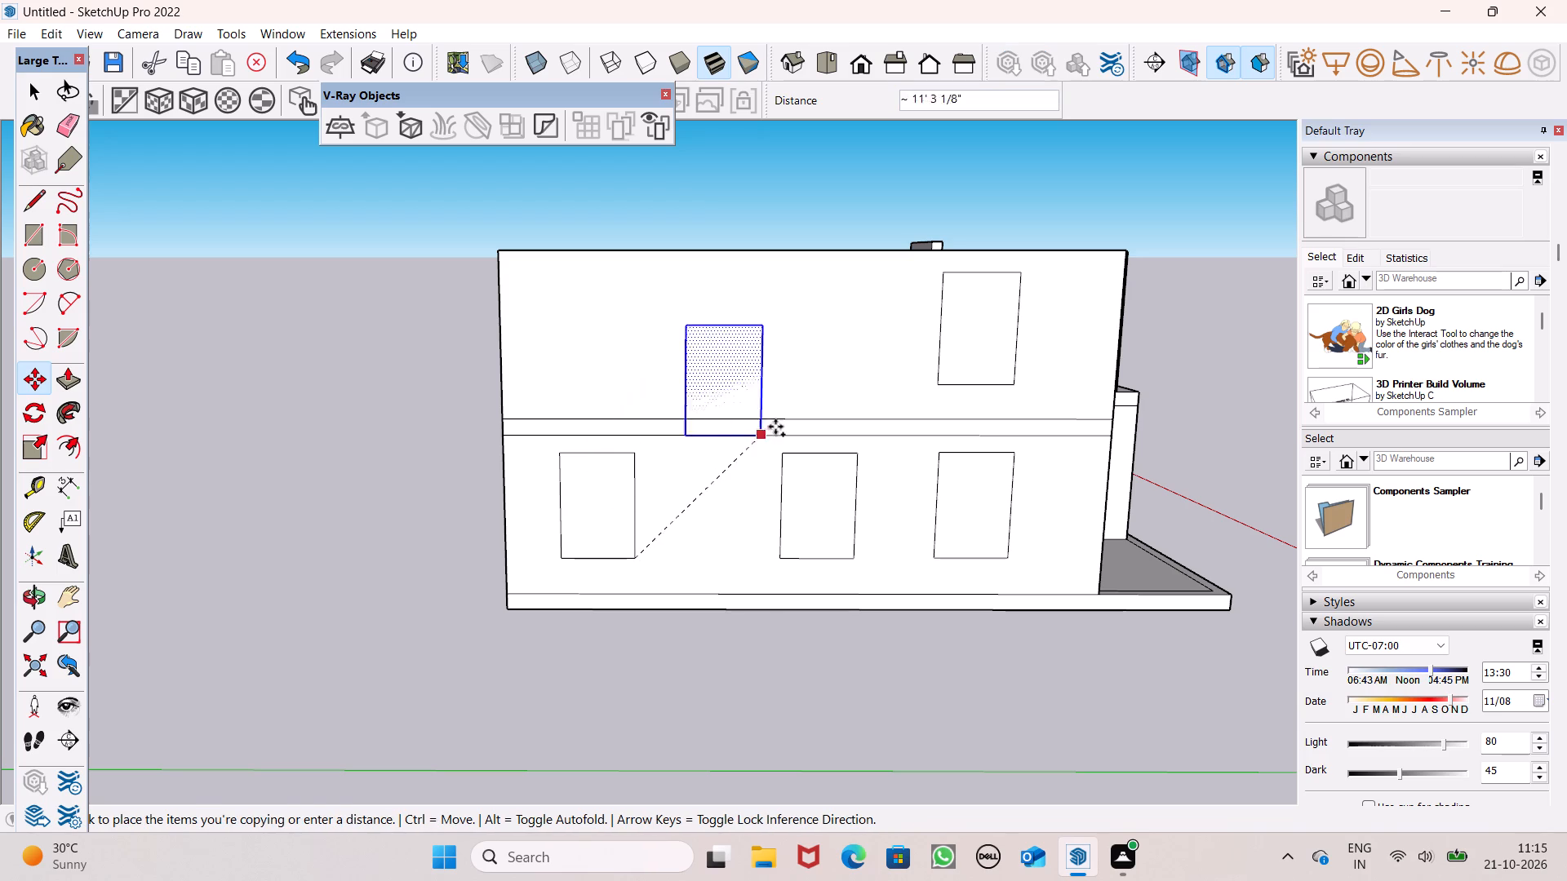
pyautogui.moveTo(775, 427); pyautogui.dragTo(841, 386)
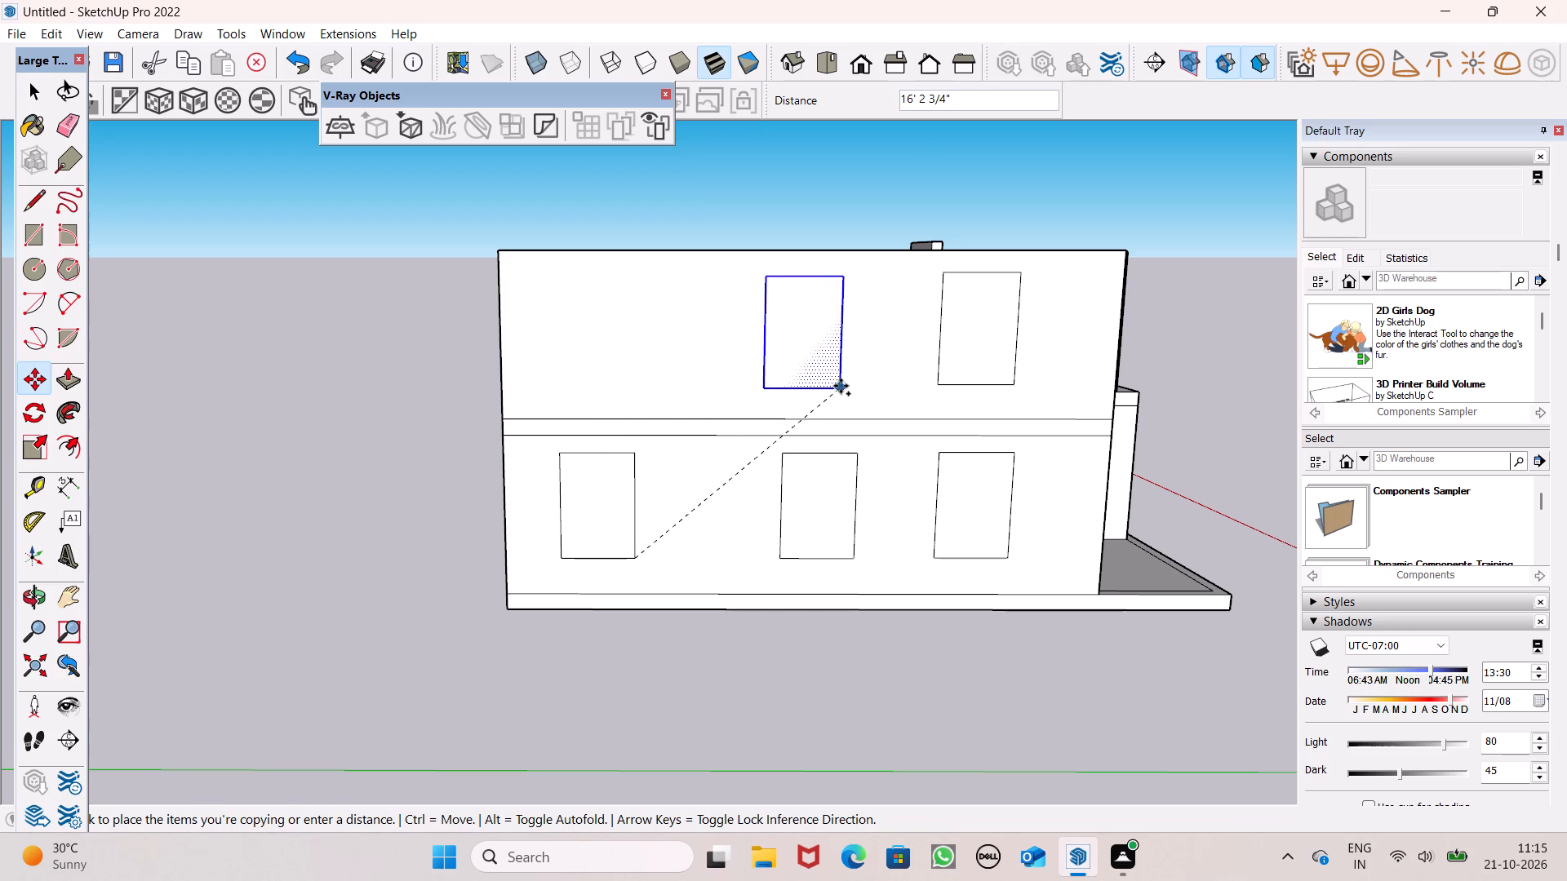
pyautogui.moveTo(841, 386); pyautogui.dragTo(845, 382)
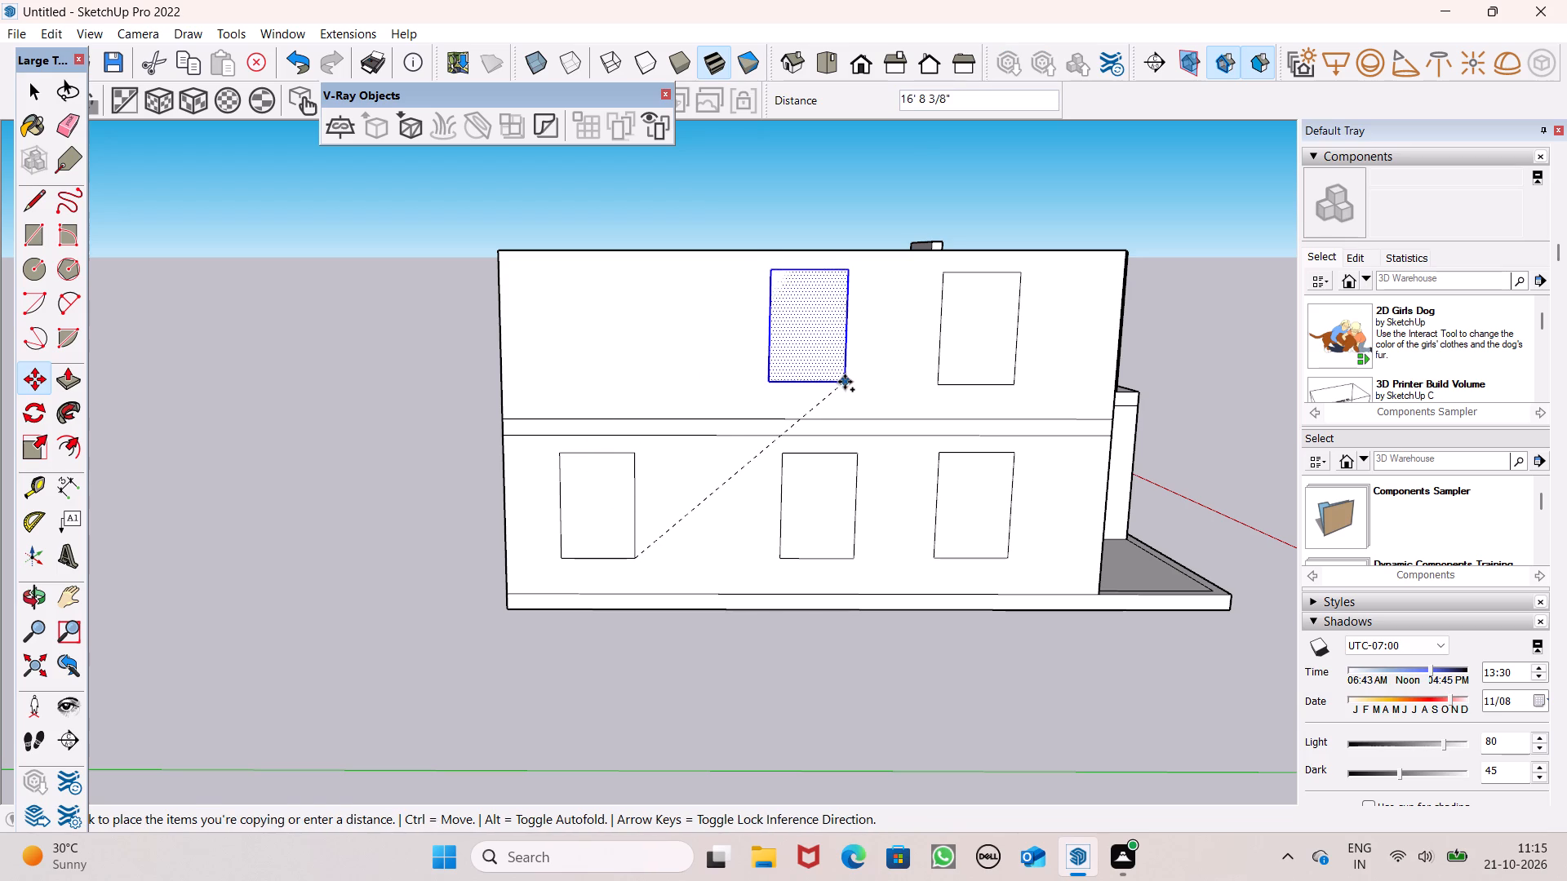
pyautogui.moveTo(845, 382); pyautogui.dragTo(843, 387)
pyautogui.click(843, 387)
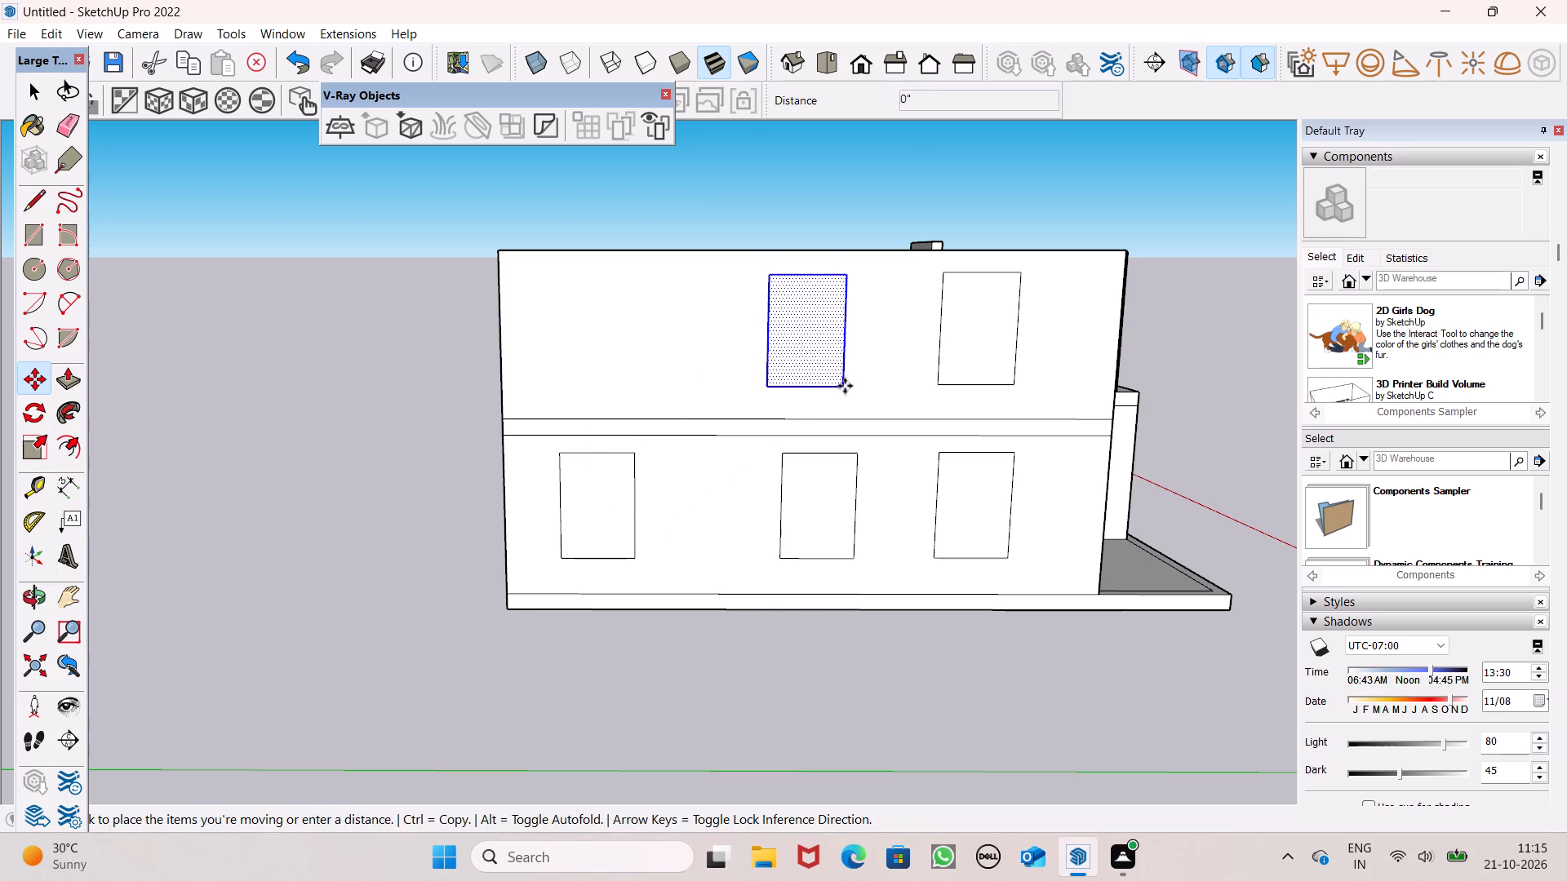
pyautogui.moveTo(821, 339); pyautogui.dragTo(819, 403)
pyautogui.hotkey('ctrl', 'z')
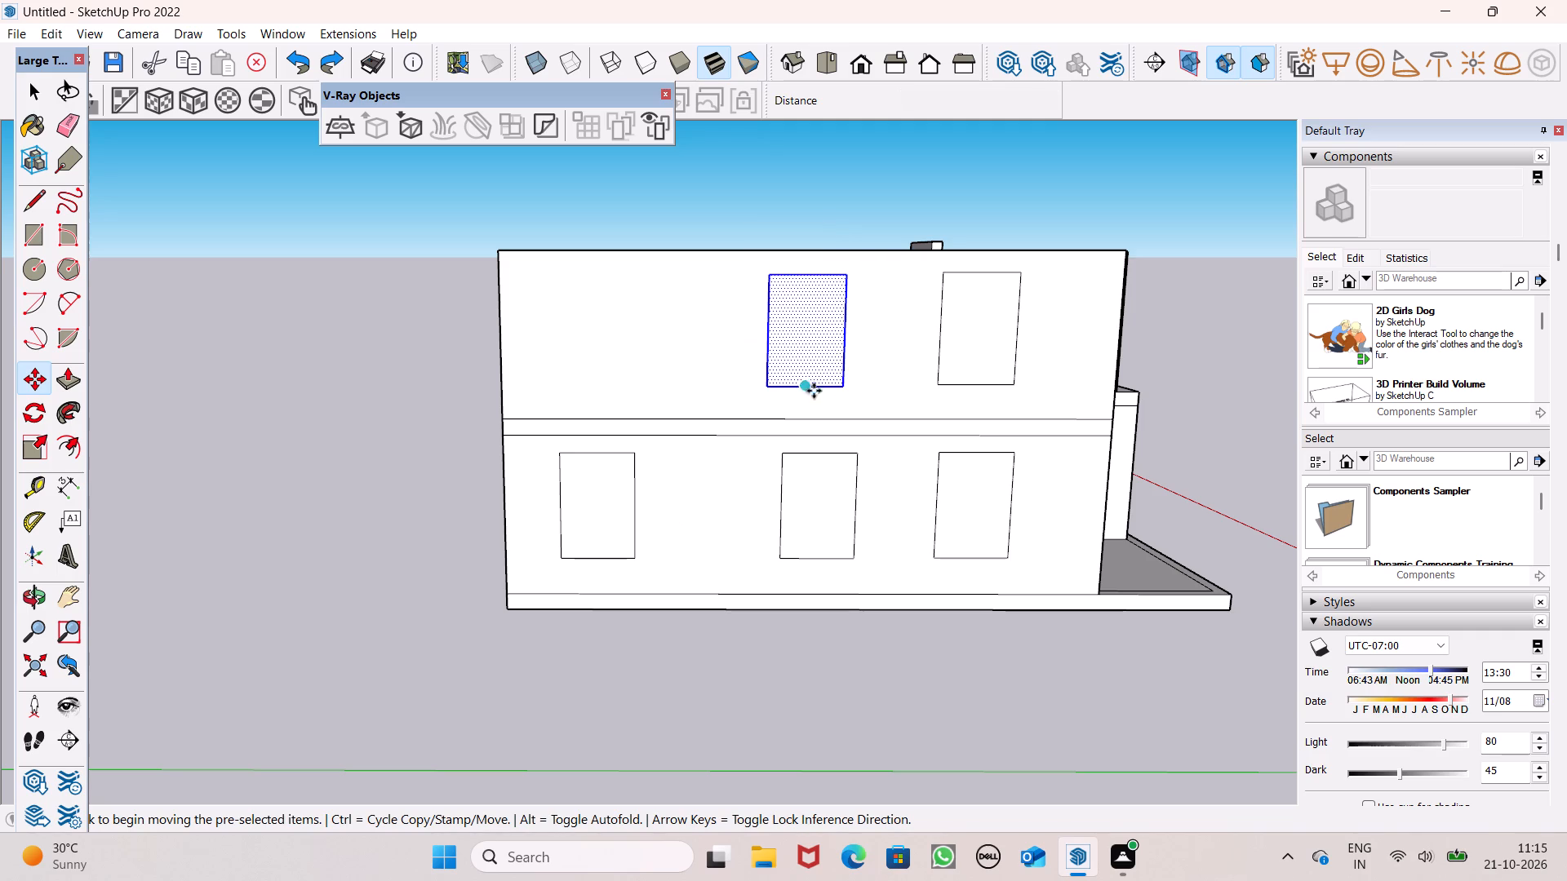
# Move the copied upper-floor window rectangle slightly toward the front, roughly above the middle ground-floor window.
pyautogui.press('space')
pyautogui.doubleClick(828, 356)
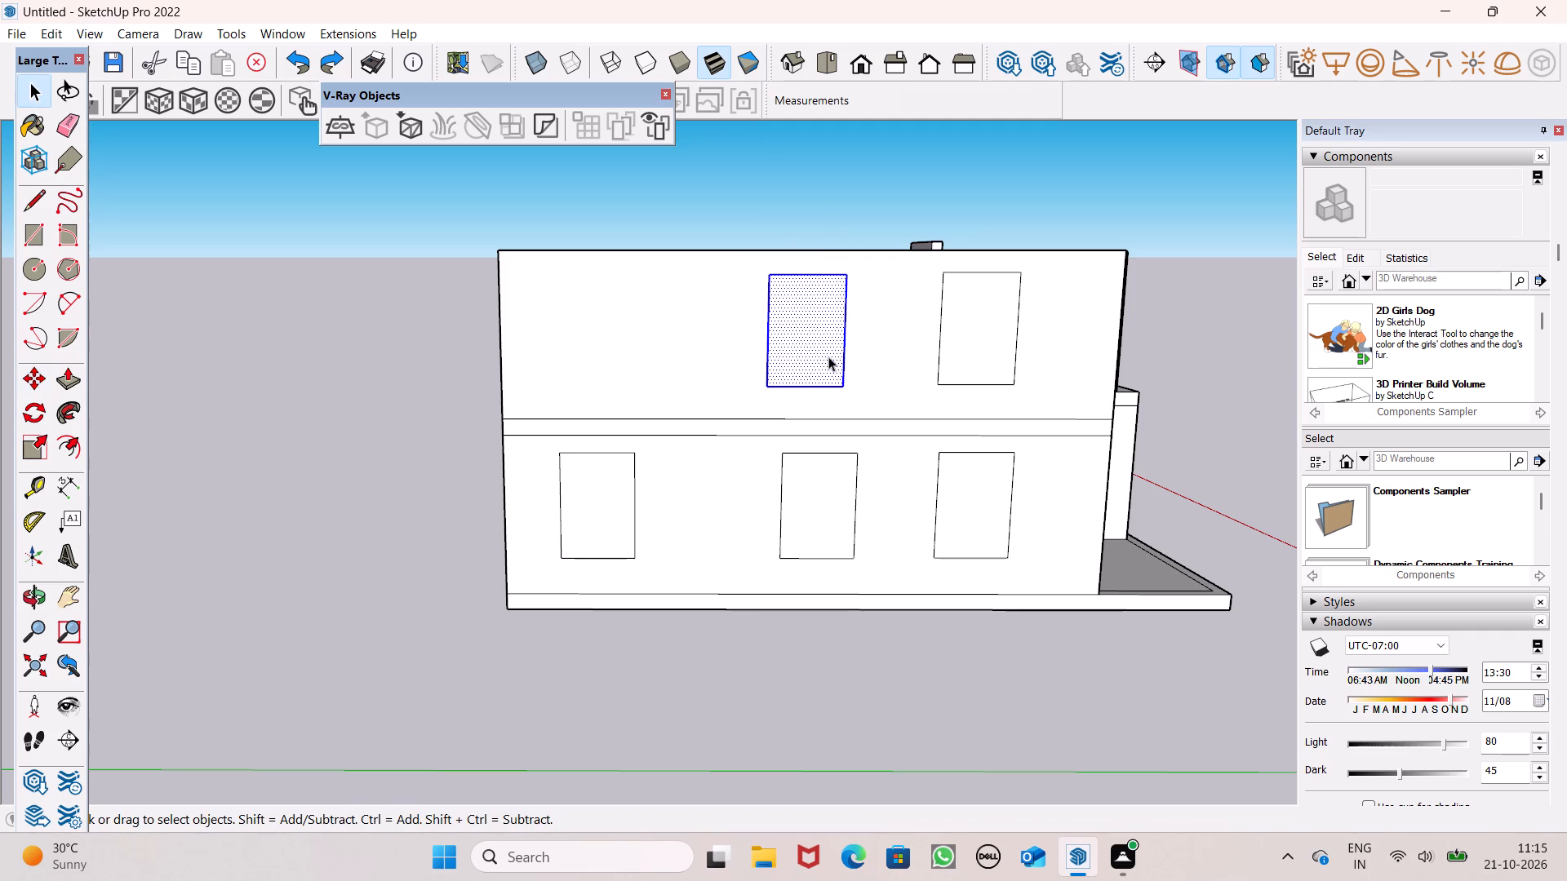
pyautogui.press('m')
pyautogui.press('Return')
pyautogui.moveTo(849, 384); pyautogui.dragTo(855, 384)
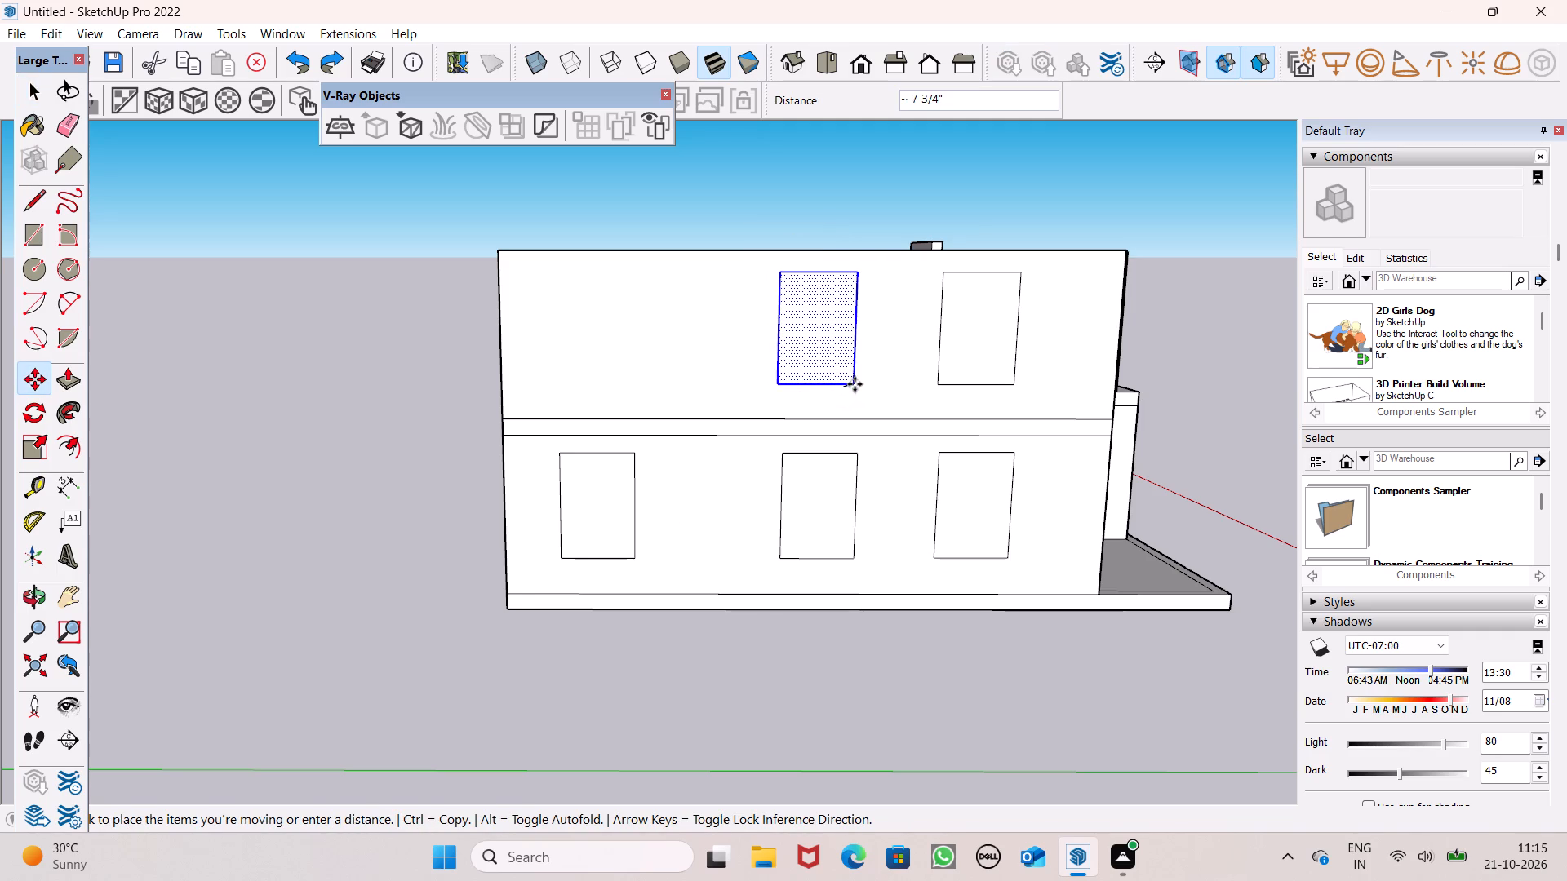
pyautogui.moveTo(855, 384); pyautogui.dragTo(861, 399)
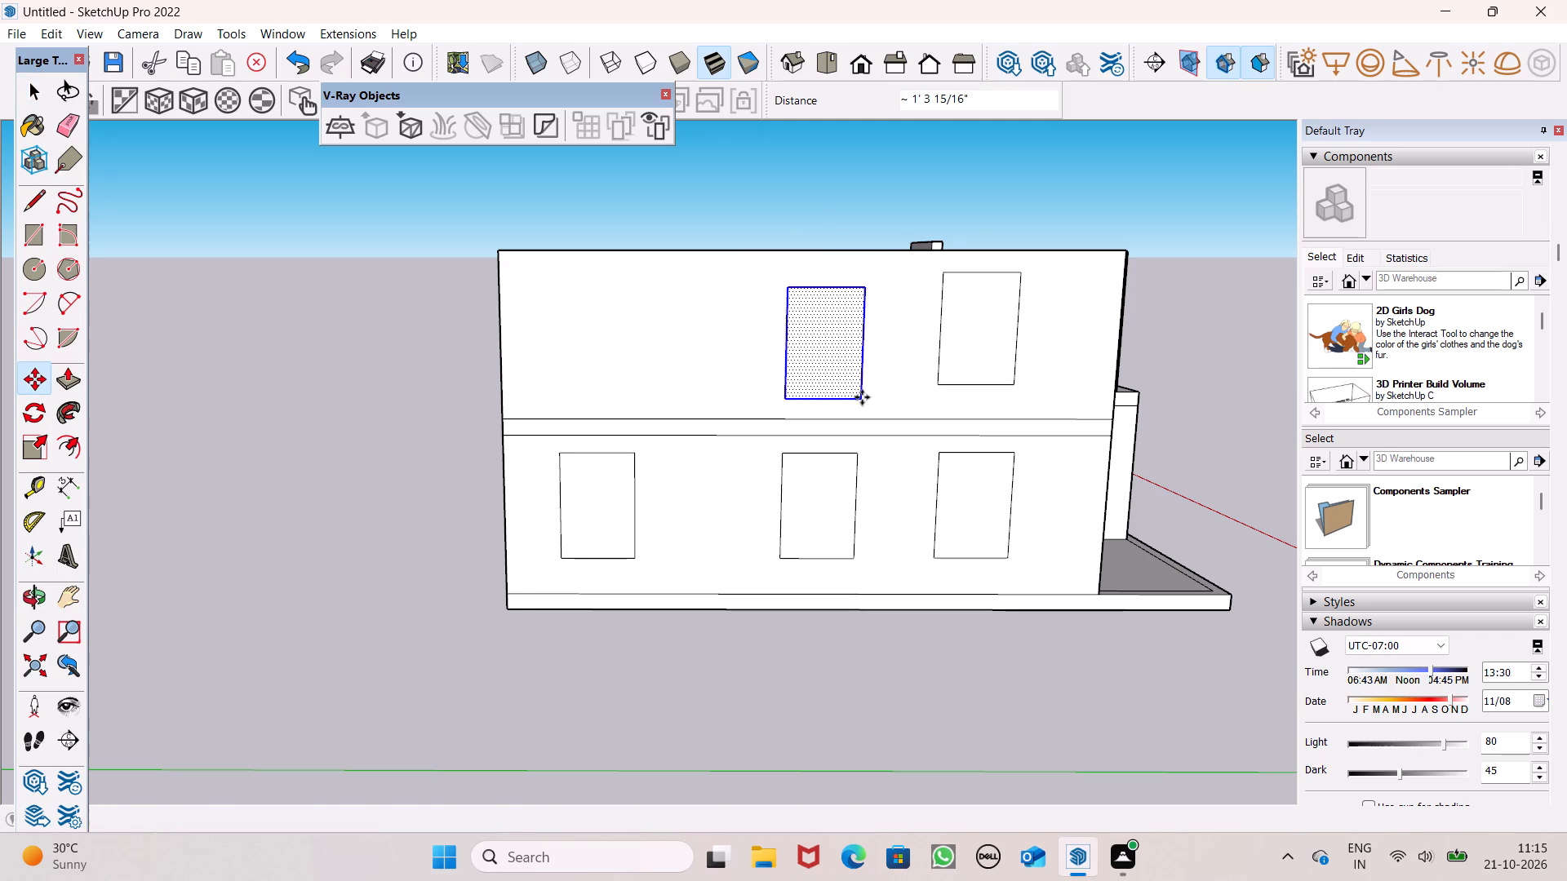
pyautogui.moveTo(863, 393); pyautogui.dragTo(850, 388)
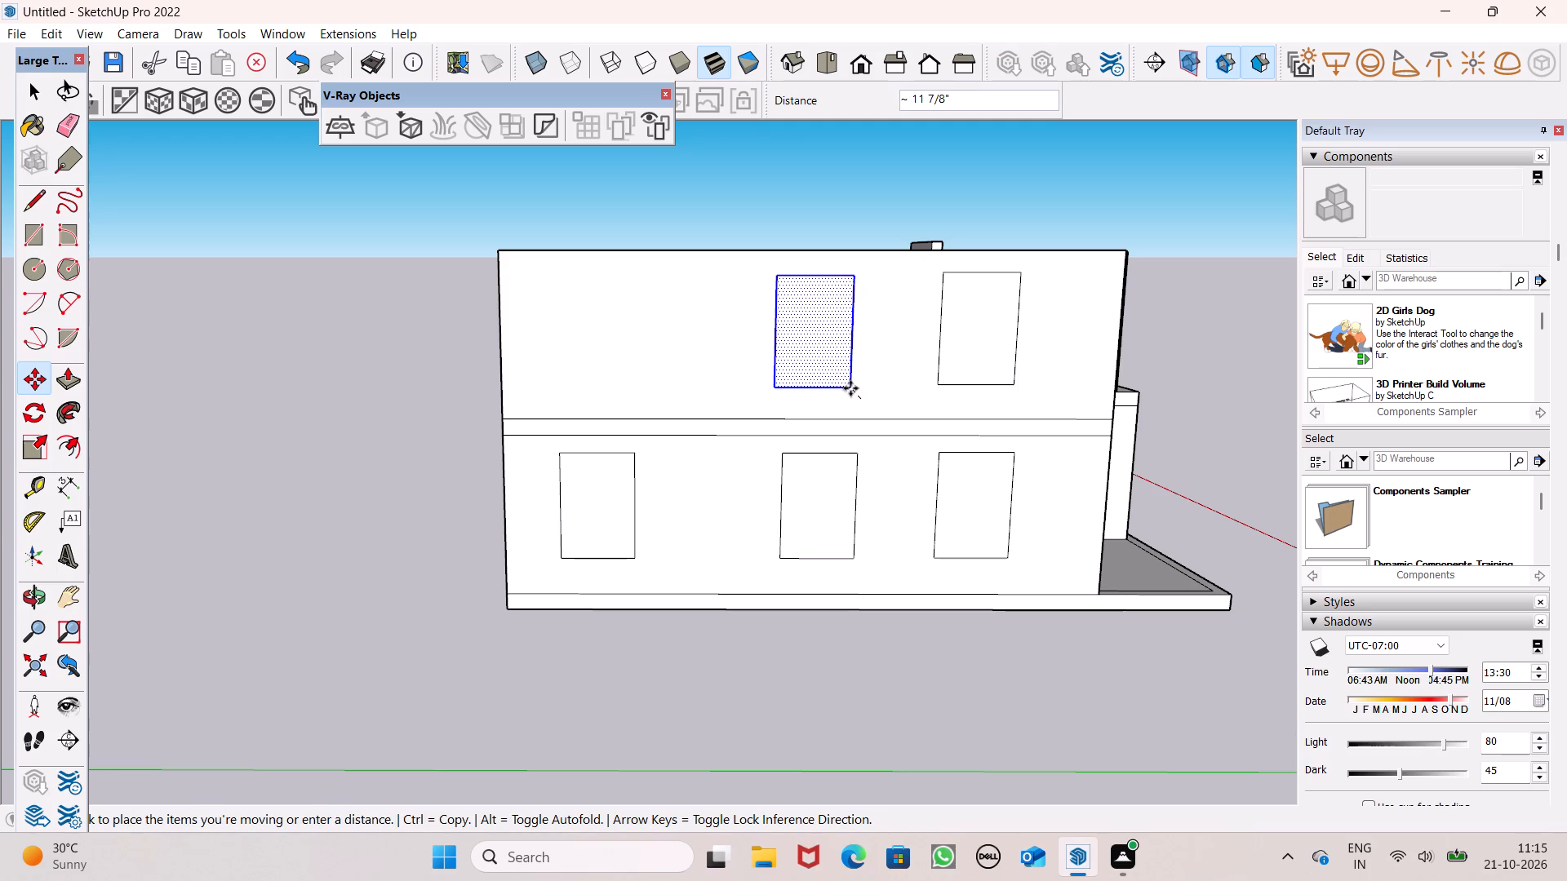
pyautogui.moveTo(850, 388); pyautogui.dragTo(850, 389)
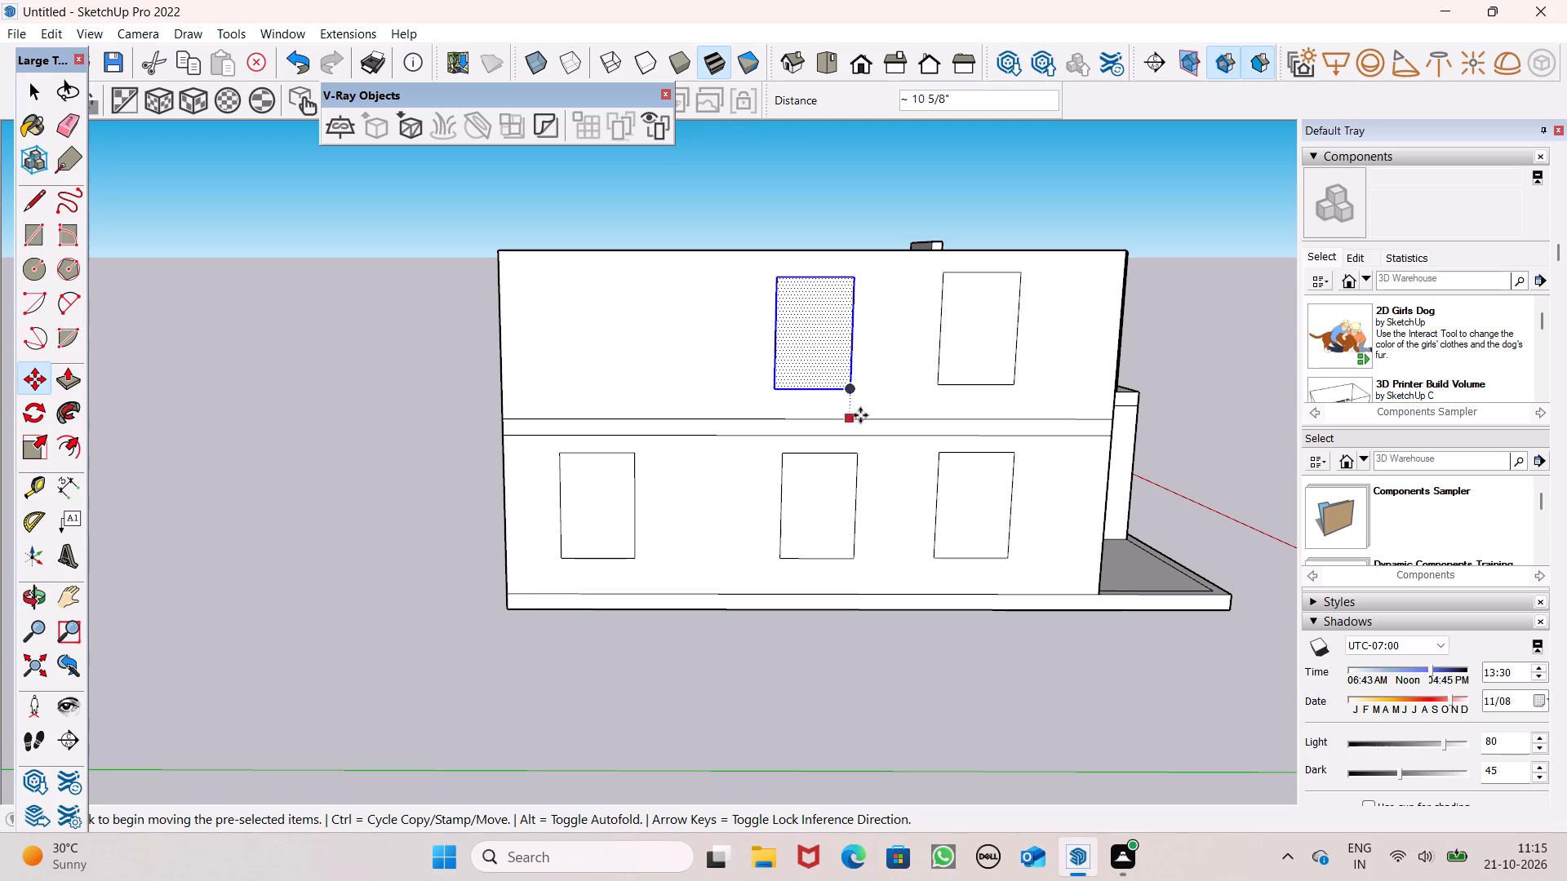
pyautogui.press('space')
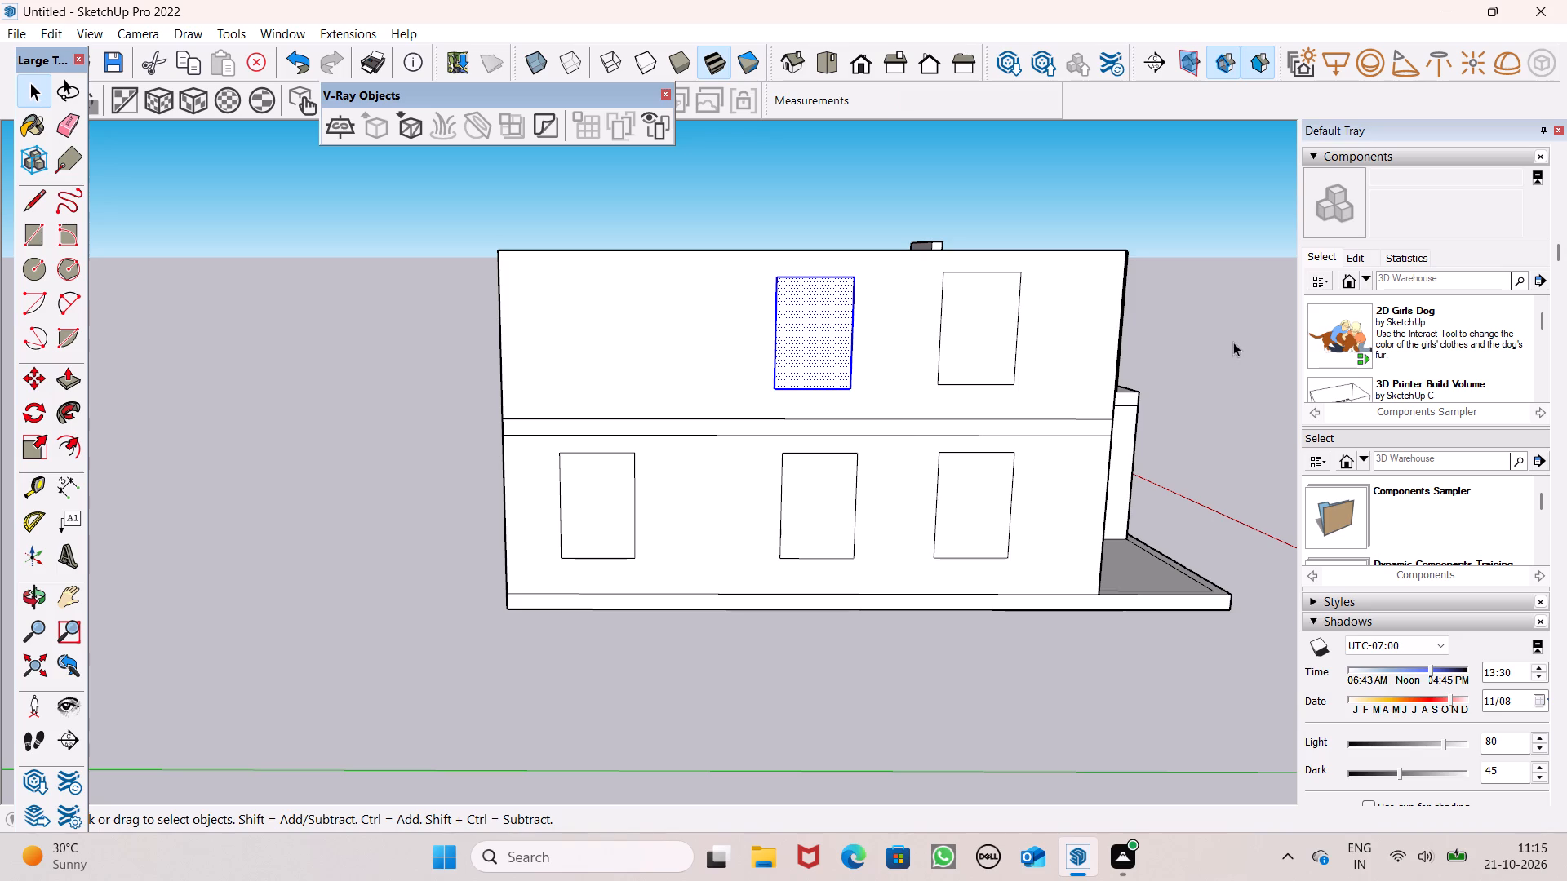
pyautogui.click(1233, 342)
pyautogui.scroll(-3, 1187, 372)
pyautogui.doubleClick(910, 356)
pyautogui.scroll(2, 922, 351)
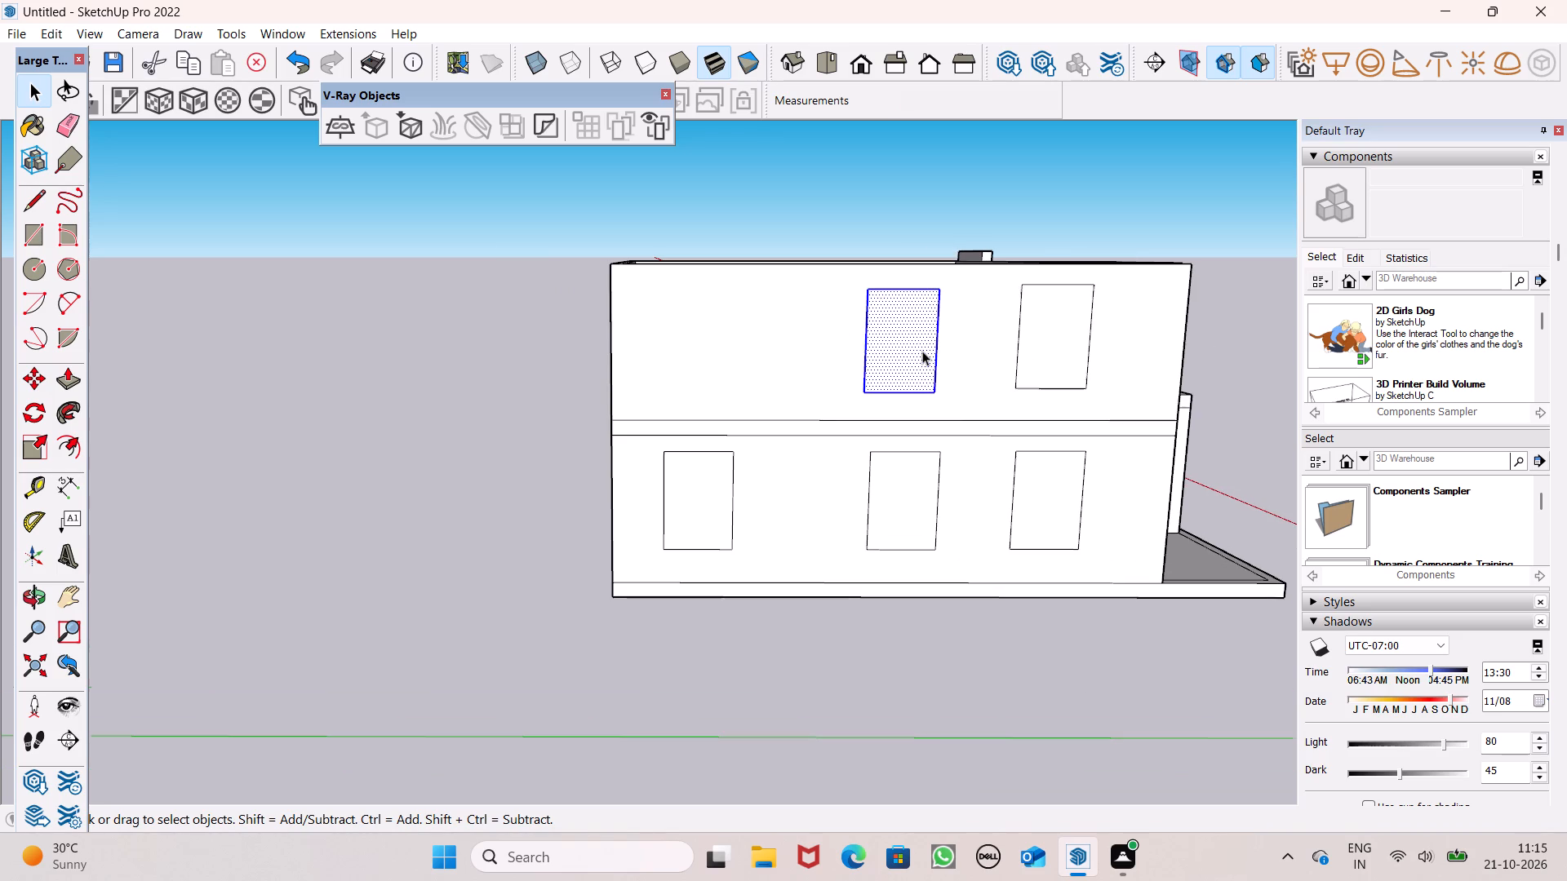
pyautogui.click(1237, 354)
# Erase the two horizontal floor-band lines between the ground and upper floors on the side wall.
pyautogui.scroll(-2, 1096, 369)
pyautogui.moveTo(1097, 382); pyautogui.dragTo(1069, 417, button='middle')
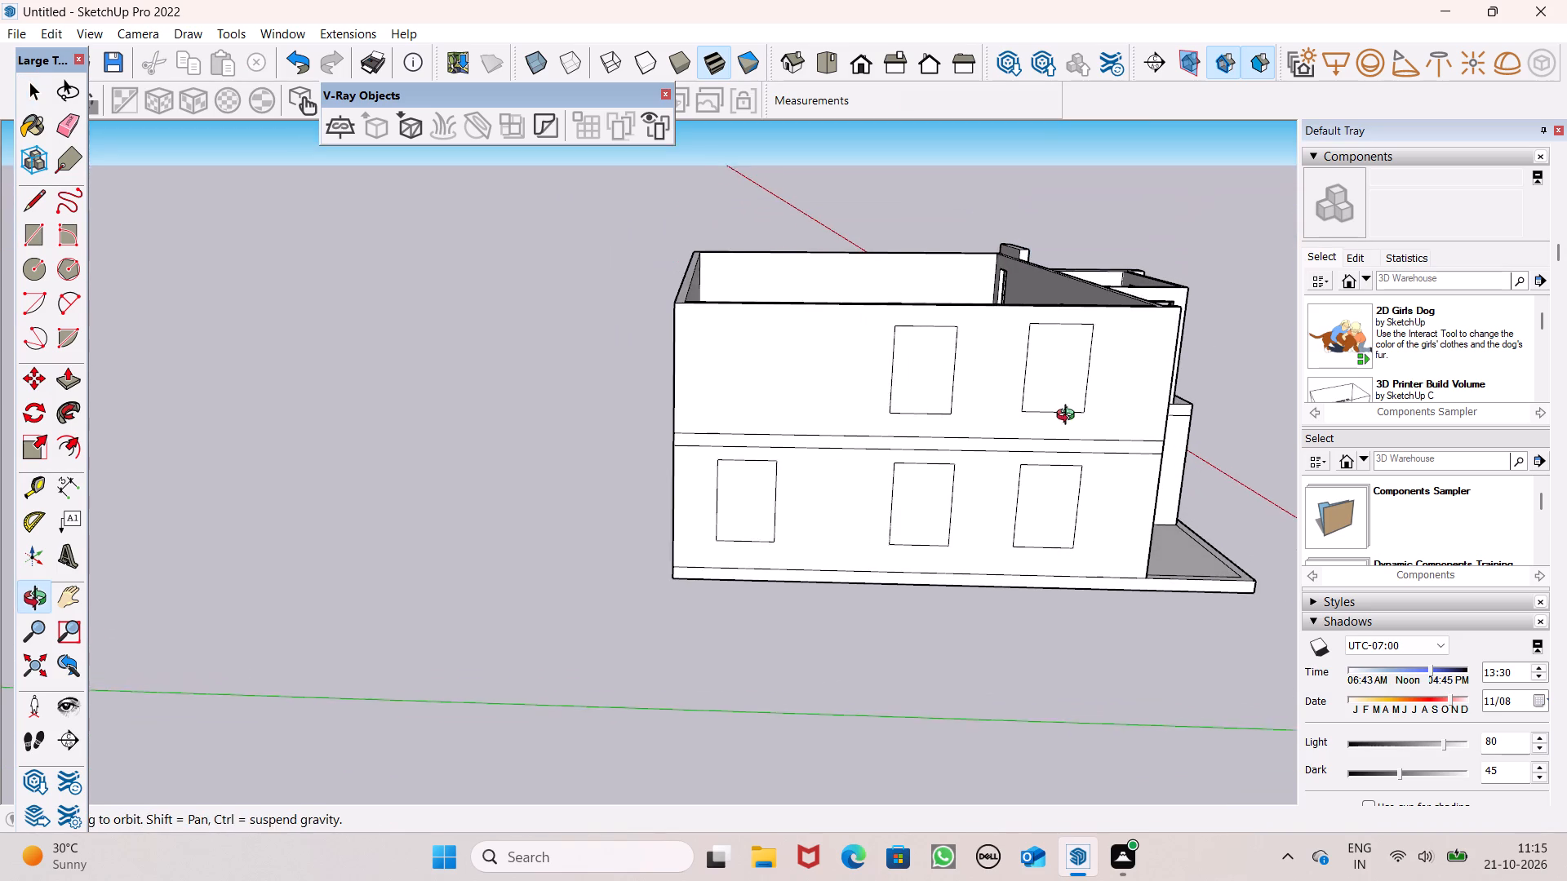
pyautogui.moveTo(1069, 417); pyautogui.dragTo(1066, 412, button='middle')
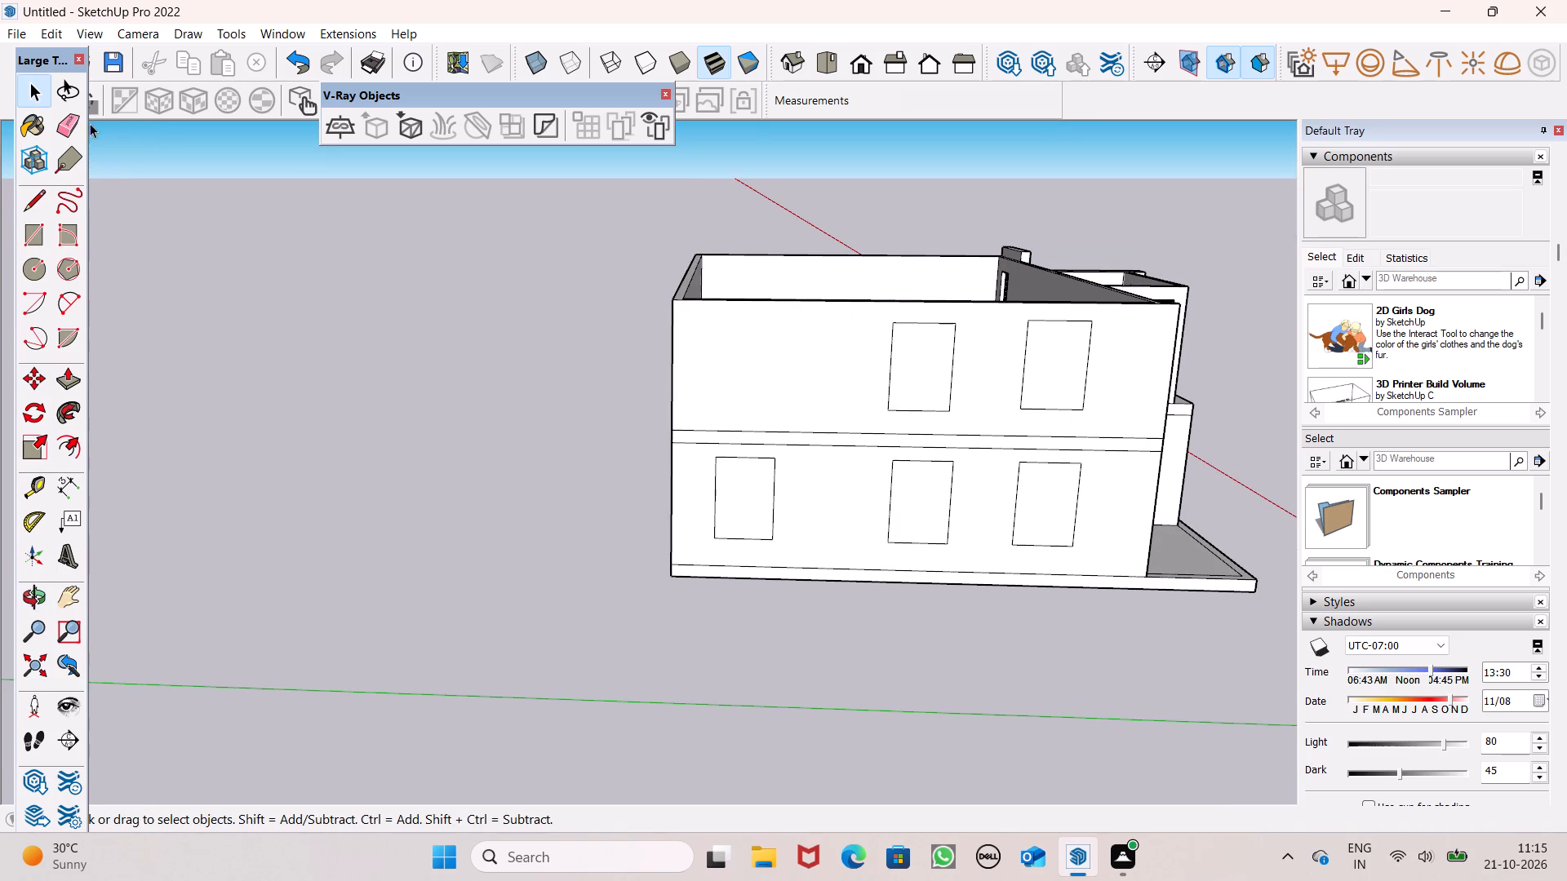
pyautogui.click(59, 123)
pyautogui.moveTo(855, 432); pyautogui.dragTo(865, 444)
pyautogui.click(886, 438)
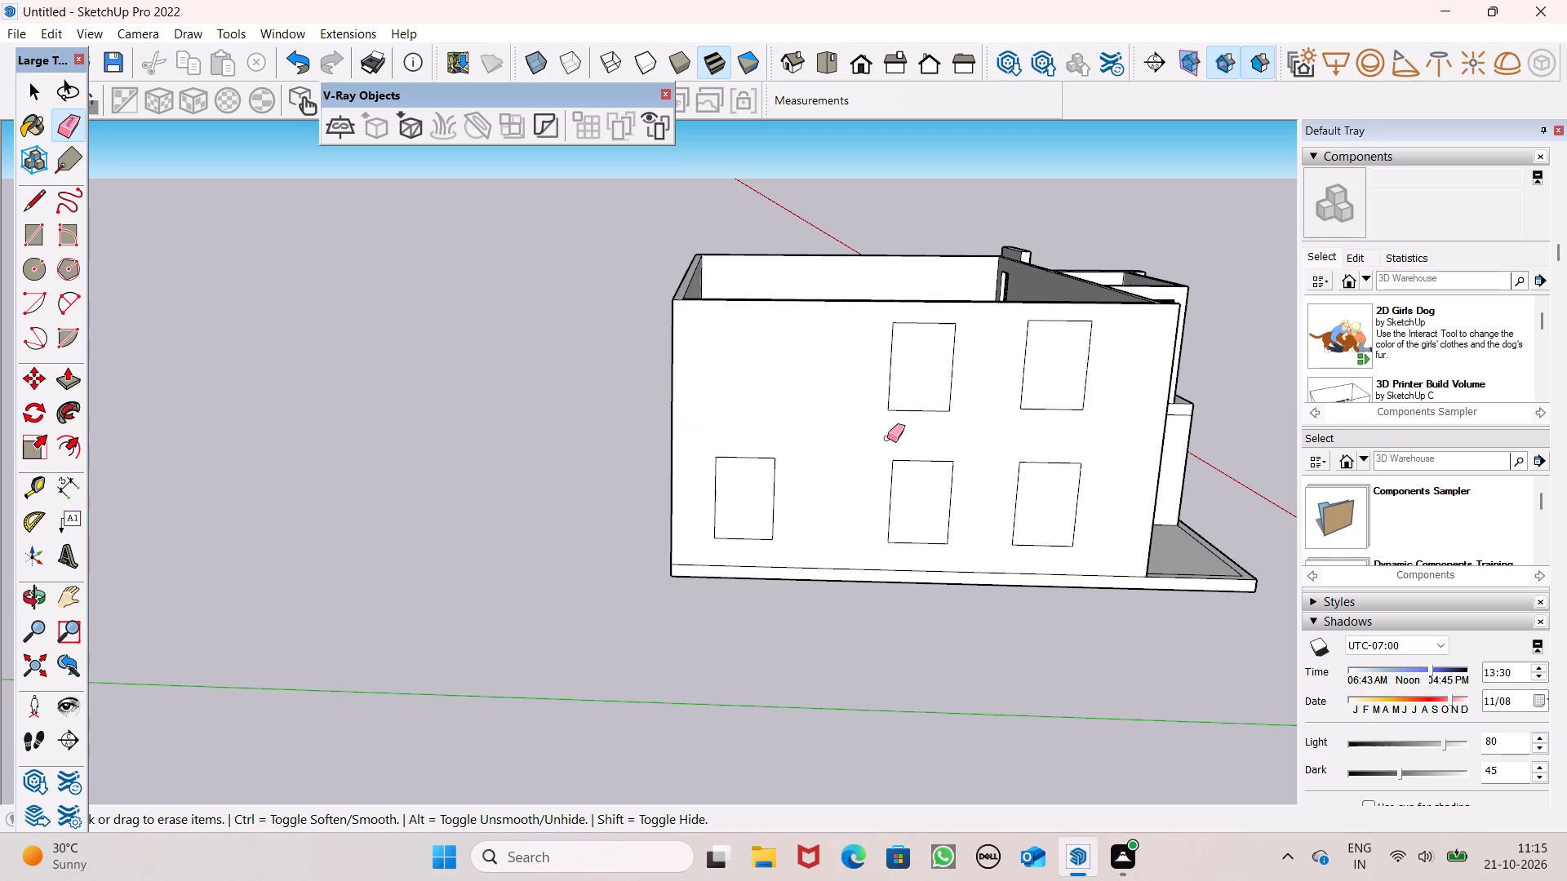
# Push the rear ground-floor and middle upper-floor window rectangles 9" through the side wall to cut openings.
pyautogui.click(51, 387)
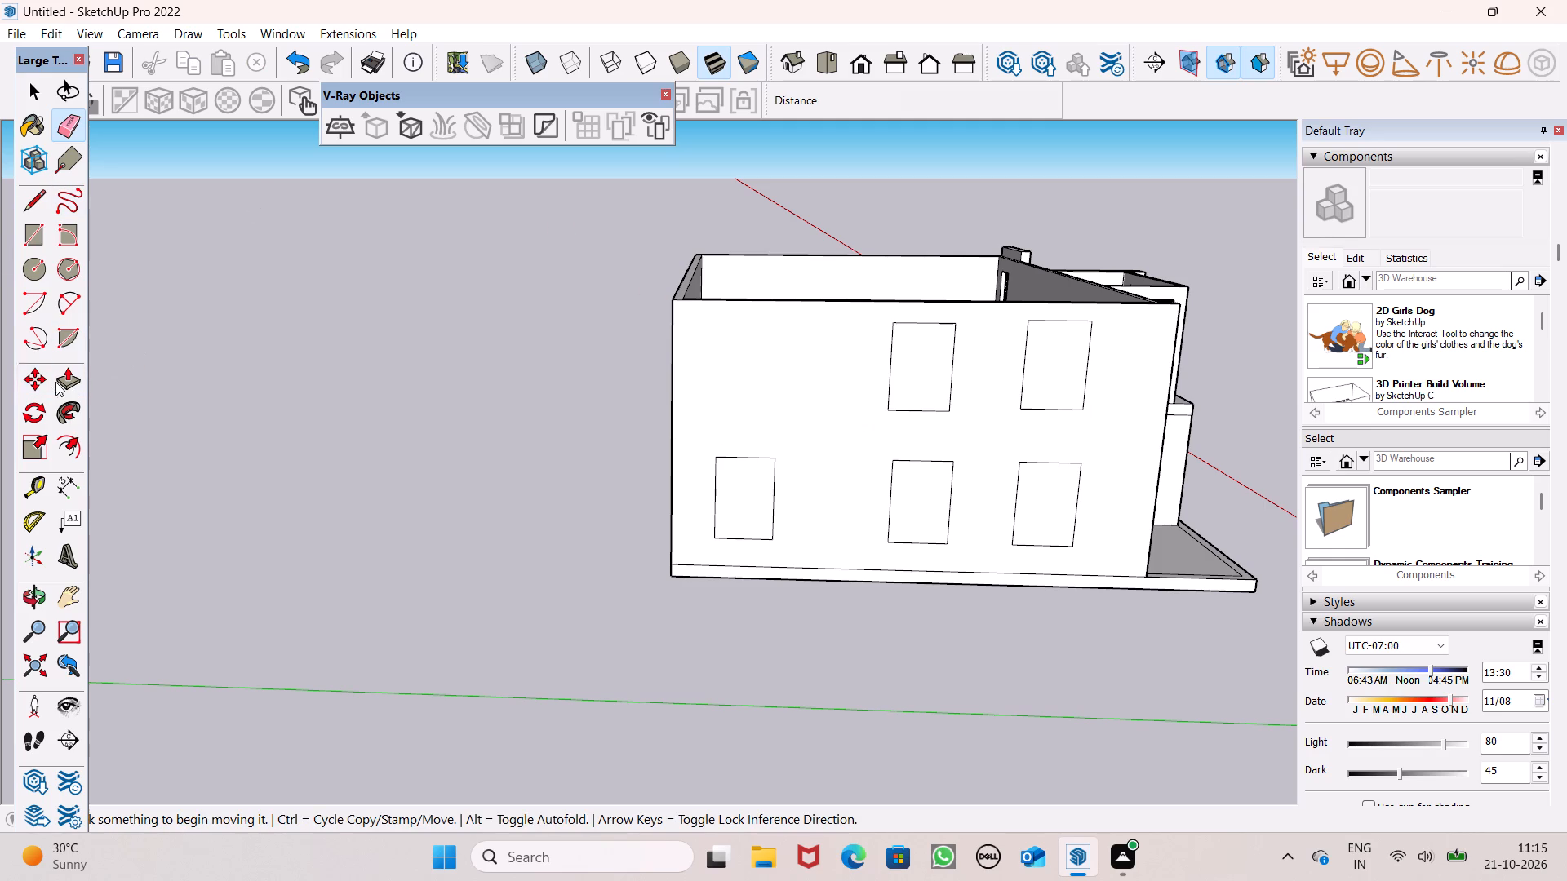
pyautogui.scroll(2, 650, 581)
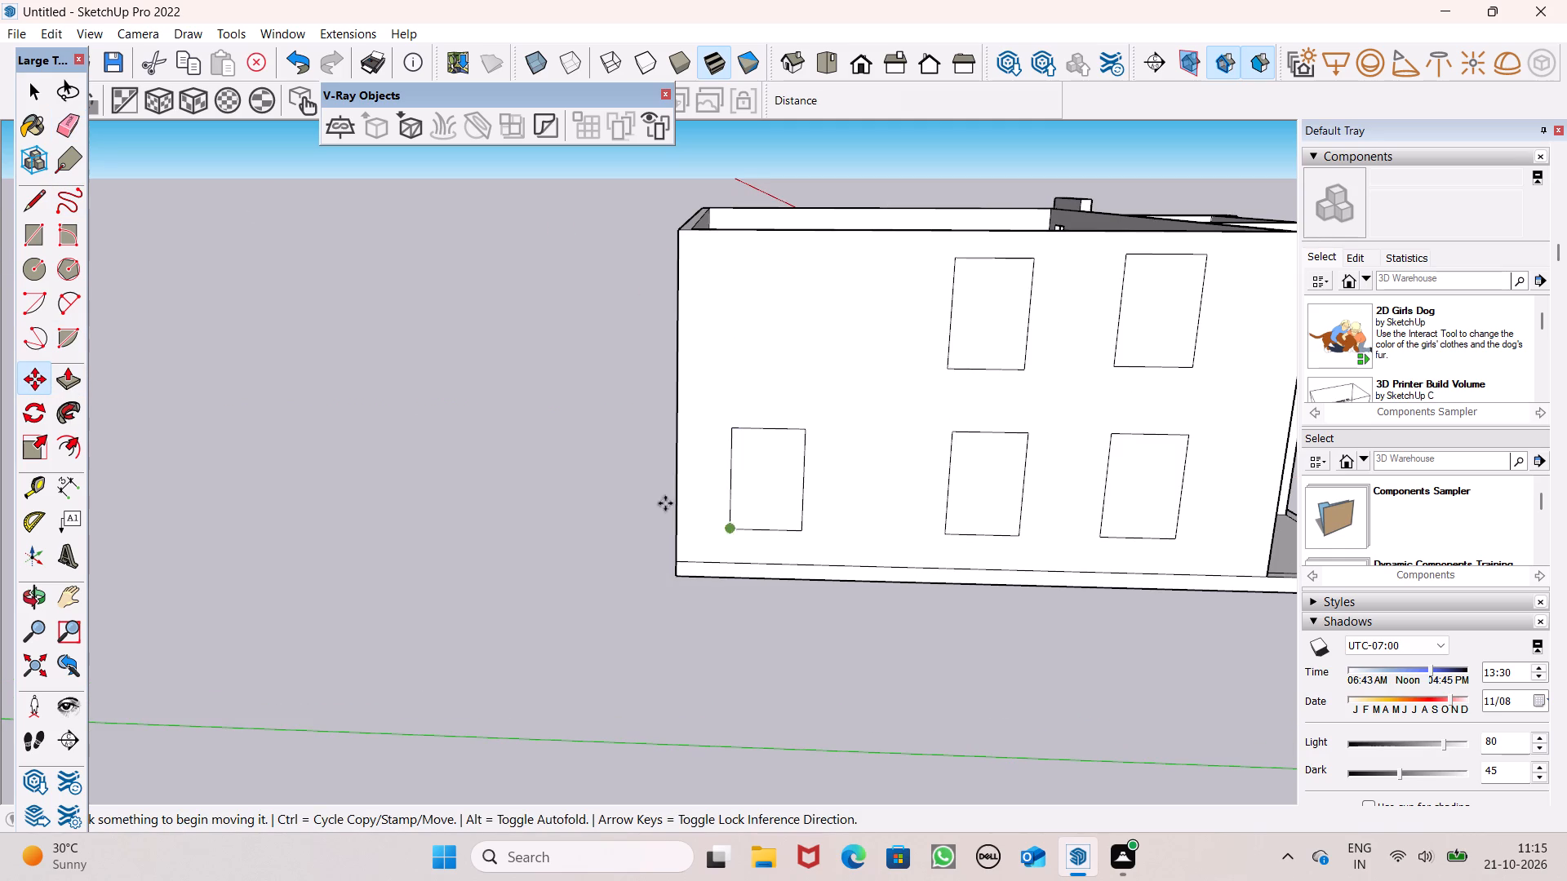
pyautogui.moveTo(68, 384); pyautogui.dragTo(92, 383)
pyautogui.click(52, 376)
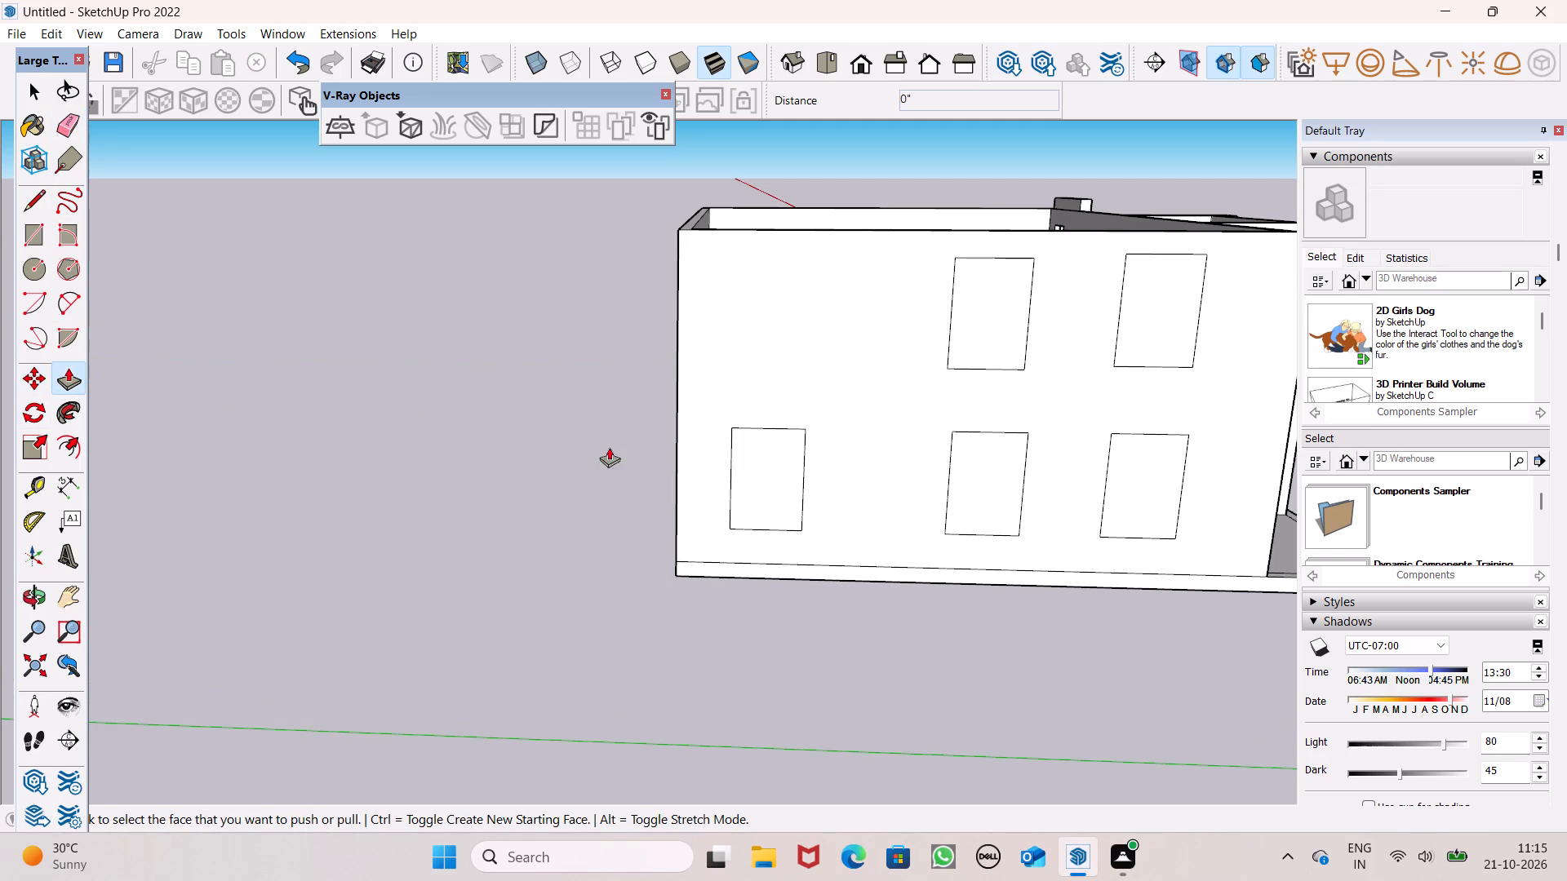
pyautogui.moveTo(752, 507); pyautogui.dragTo(783, 485)
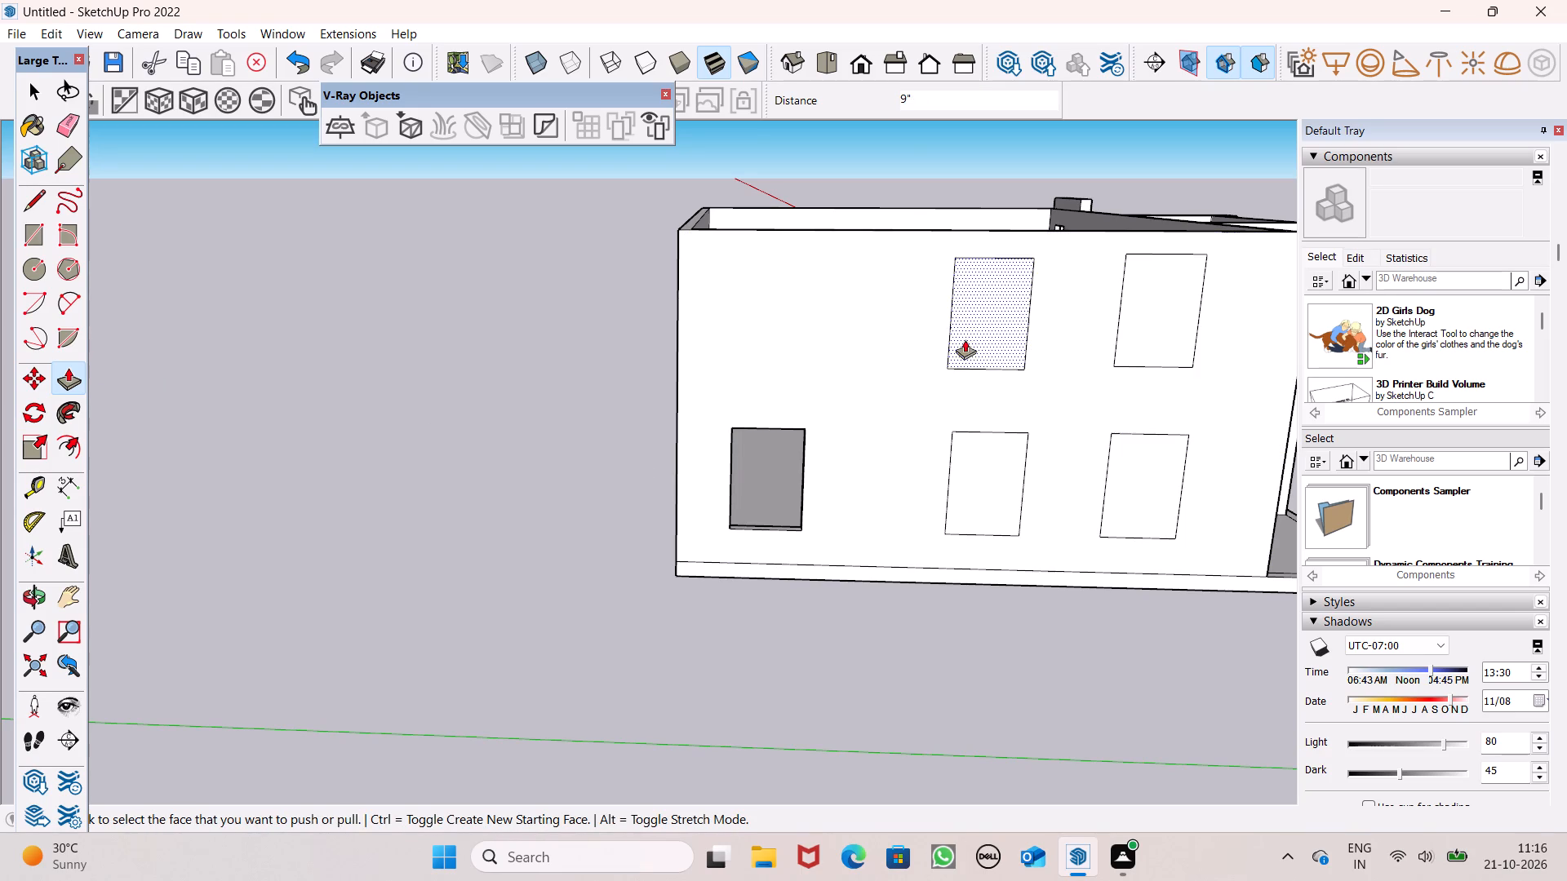
pyautogui.moveTo(960, 351); pyautogui.dragTo(977, 264)
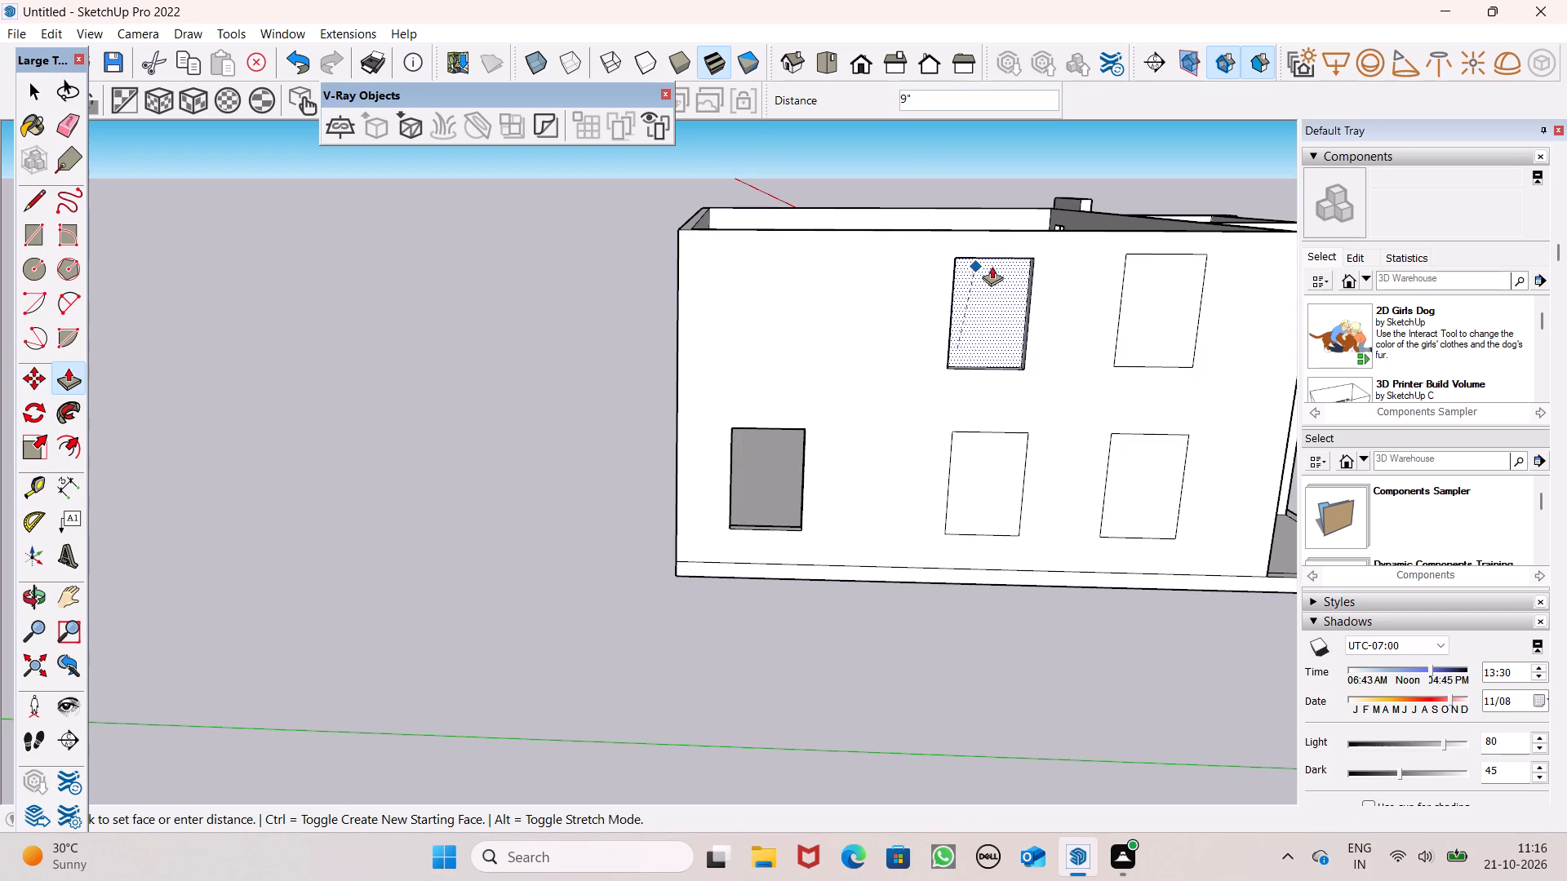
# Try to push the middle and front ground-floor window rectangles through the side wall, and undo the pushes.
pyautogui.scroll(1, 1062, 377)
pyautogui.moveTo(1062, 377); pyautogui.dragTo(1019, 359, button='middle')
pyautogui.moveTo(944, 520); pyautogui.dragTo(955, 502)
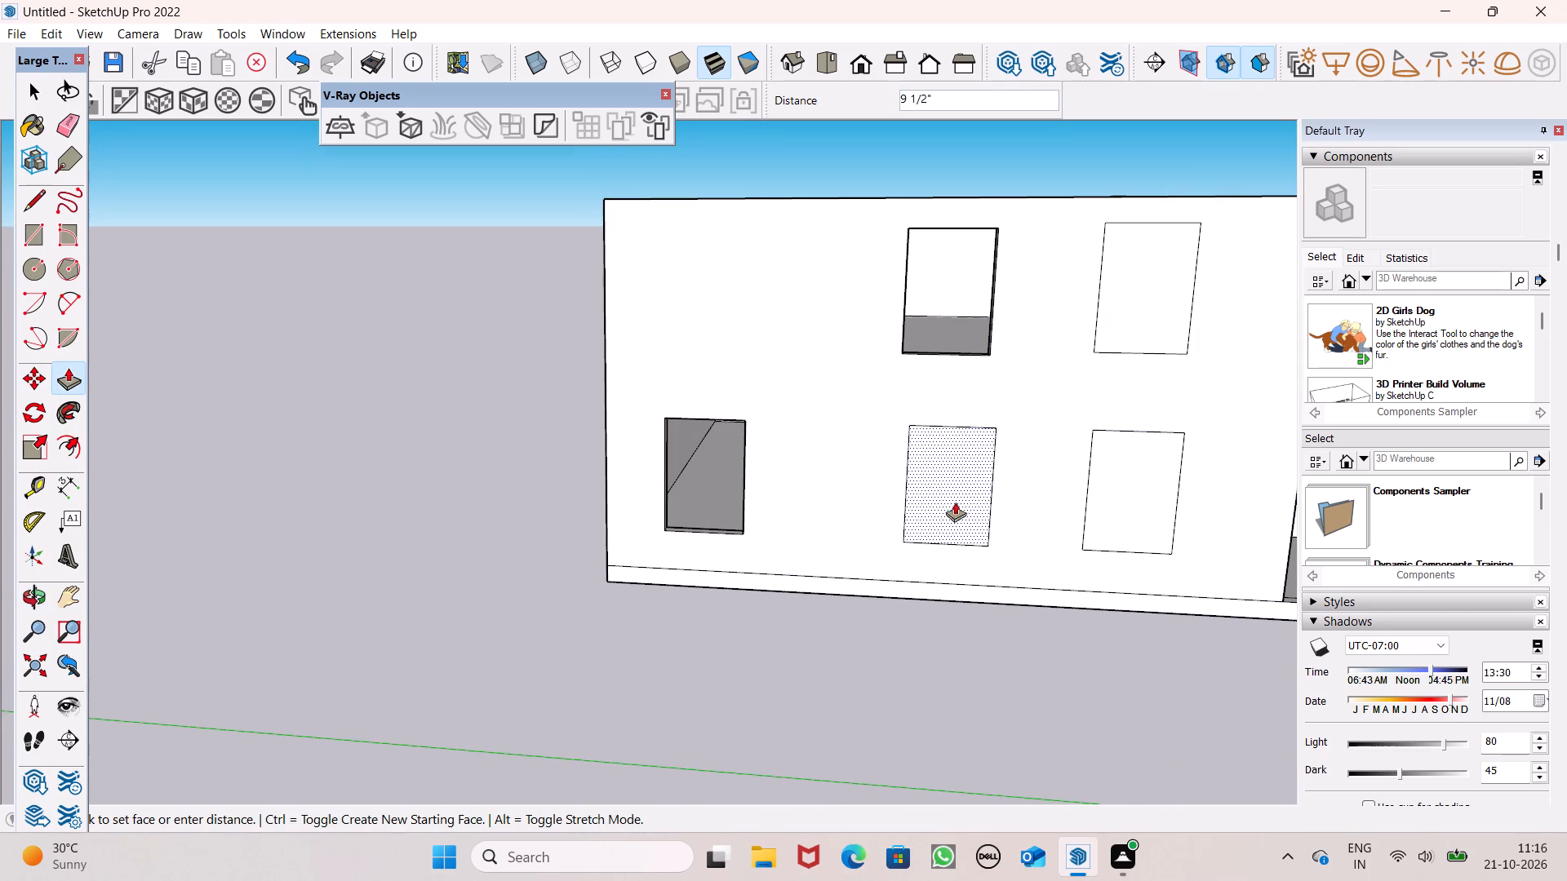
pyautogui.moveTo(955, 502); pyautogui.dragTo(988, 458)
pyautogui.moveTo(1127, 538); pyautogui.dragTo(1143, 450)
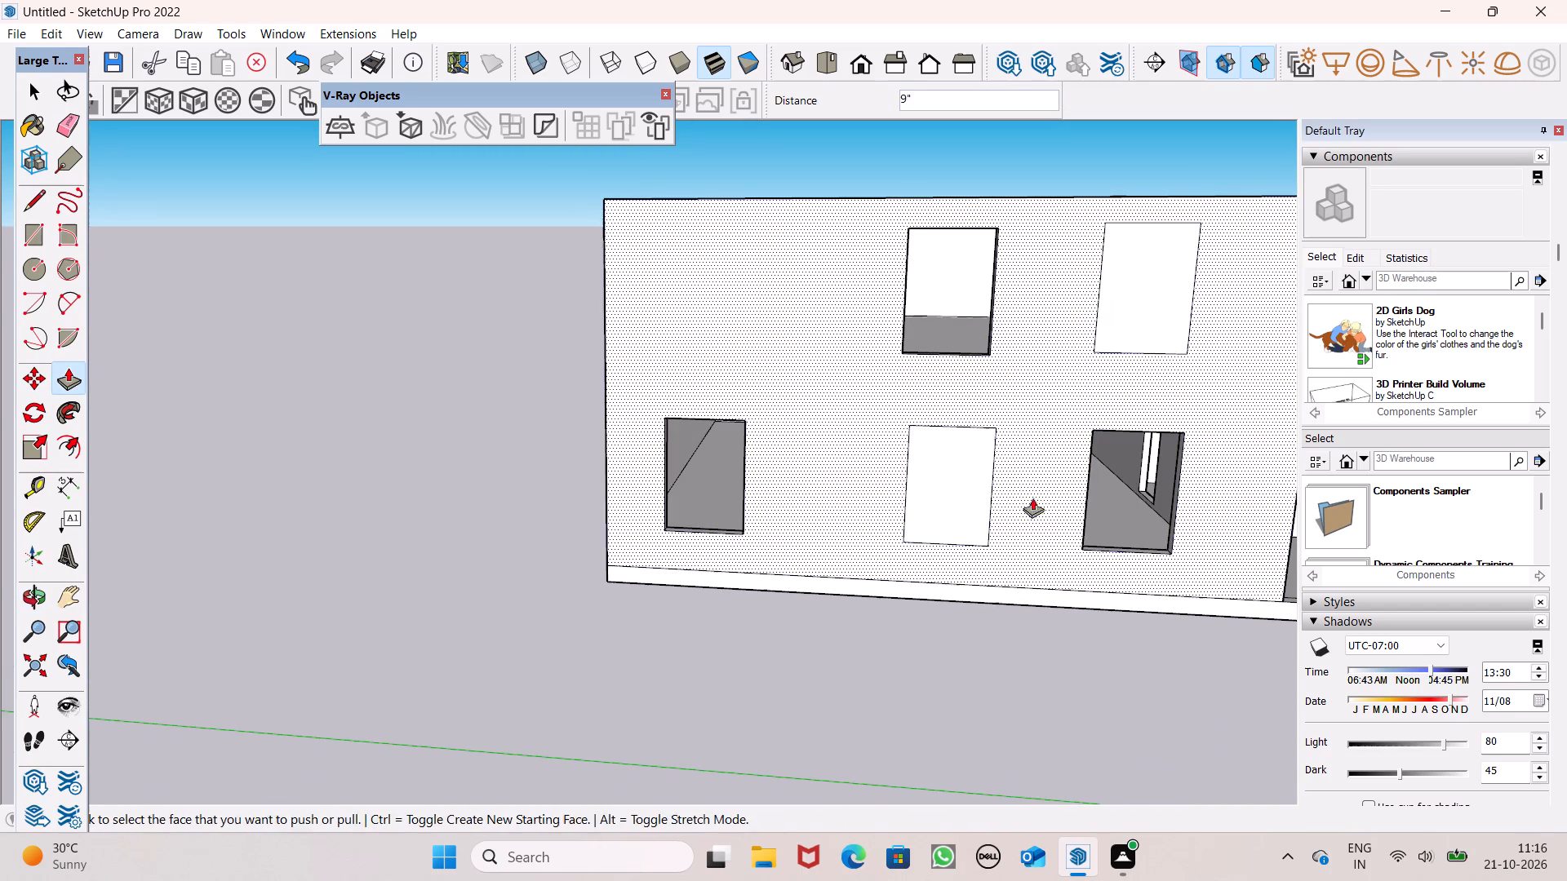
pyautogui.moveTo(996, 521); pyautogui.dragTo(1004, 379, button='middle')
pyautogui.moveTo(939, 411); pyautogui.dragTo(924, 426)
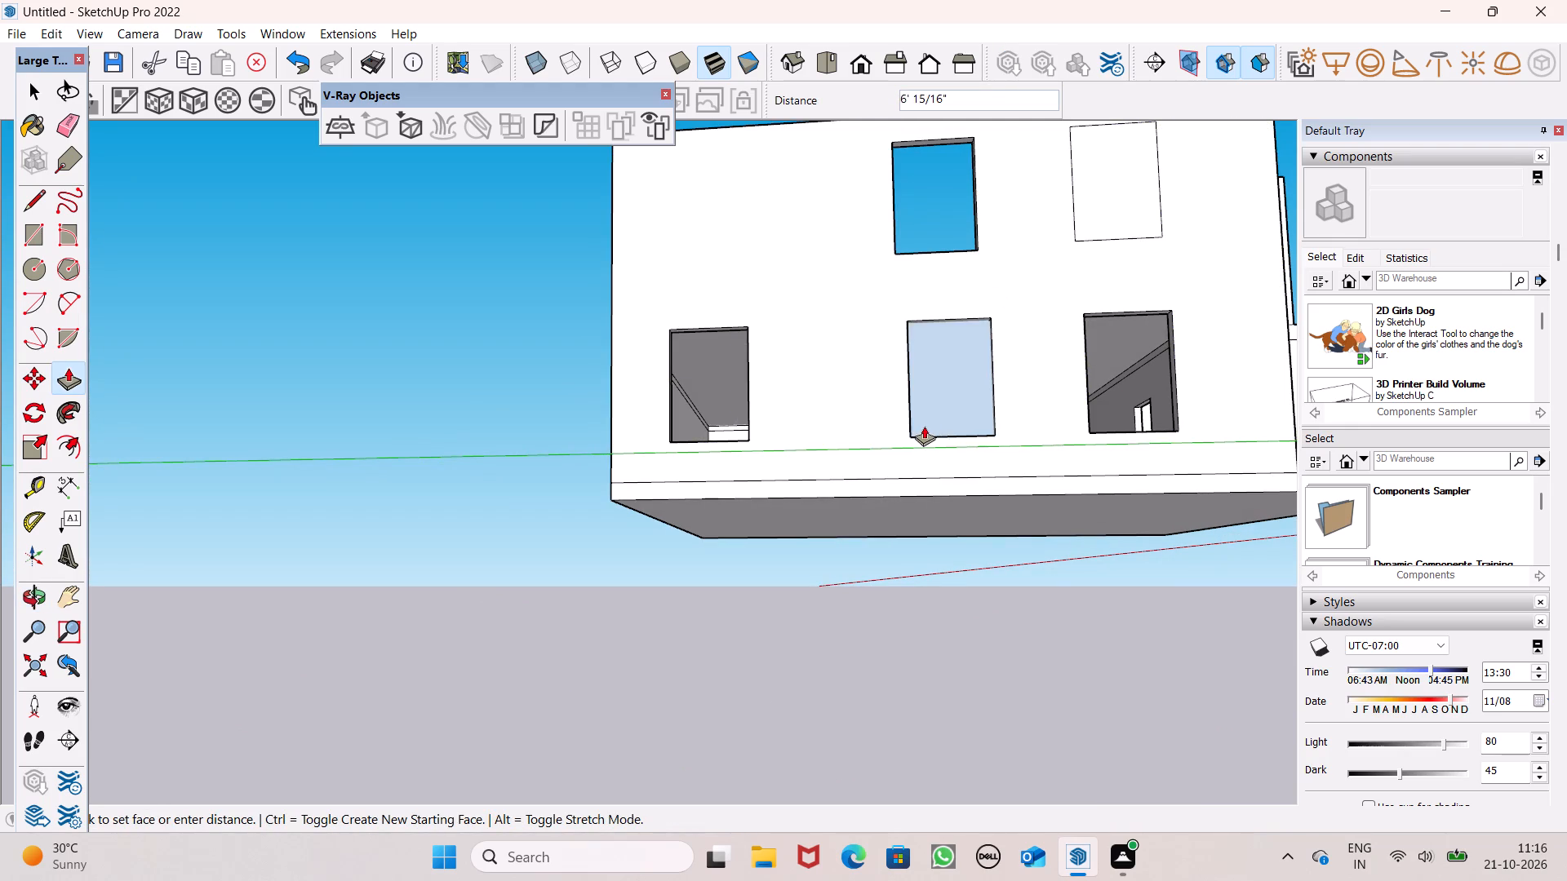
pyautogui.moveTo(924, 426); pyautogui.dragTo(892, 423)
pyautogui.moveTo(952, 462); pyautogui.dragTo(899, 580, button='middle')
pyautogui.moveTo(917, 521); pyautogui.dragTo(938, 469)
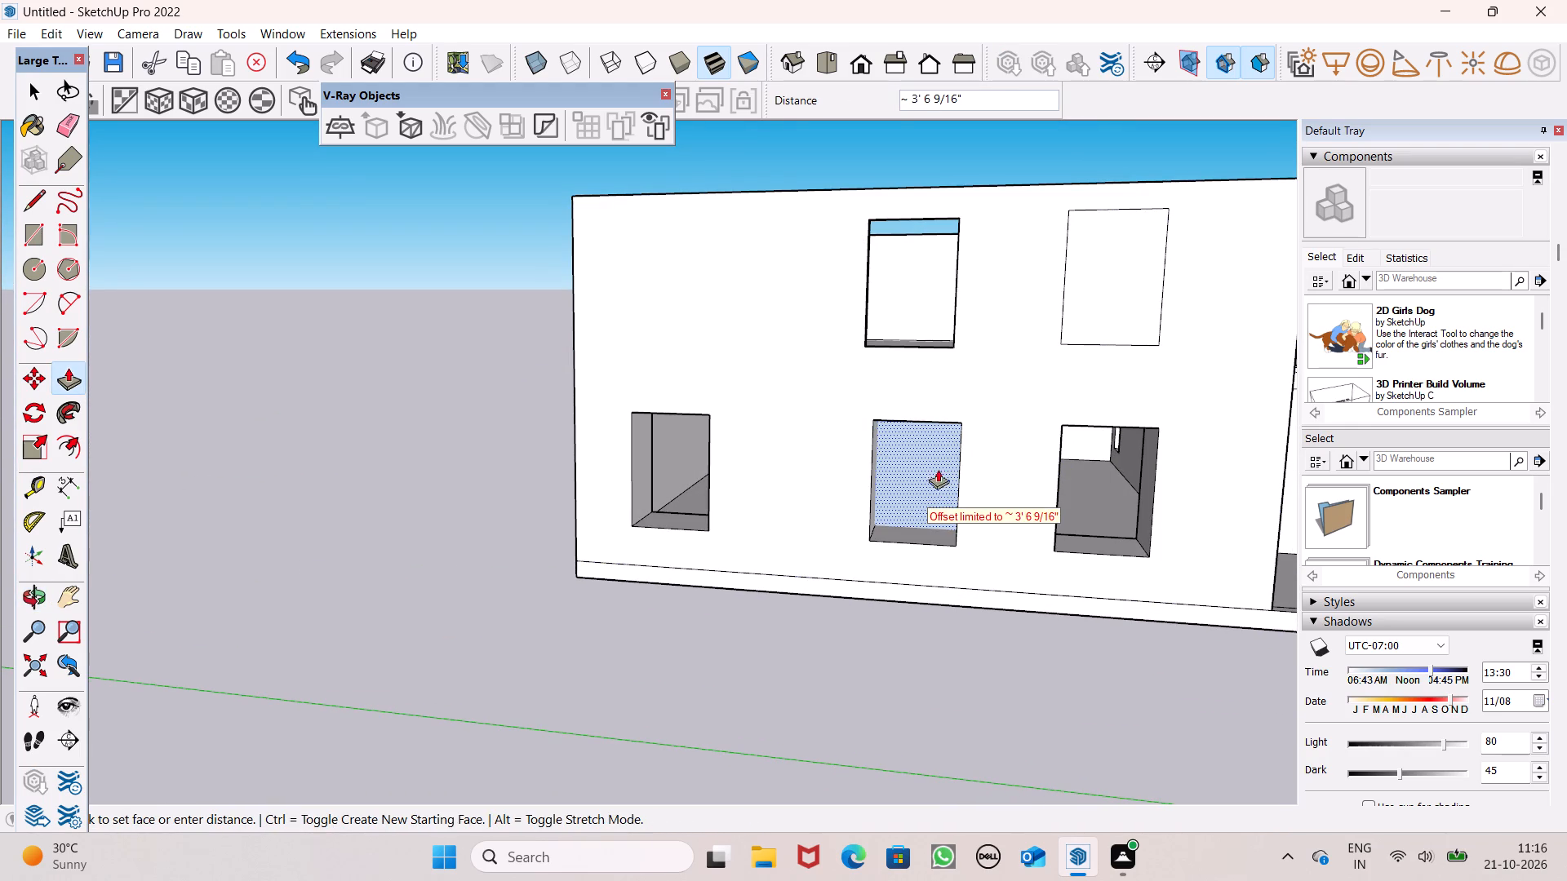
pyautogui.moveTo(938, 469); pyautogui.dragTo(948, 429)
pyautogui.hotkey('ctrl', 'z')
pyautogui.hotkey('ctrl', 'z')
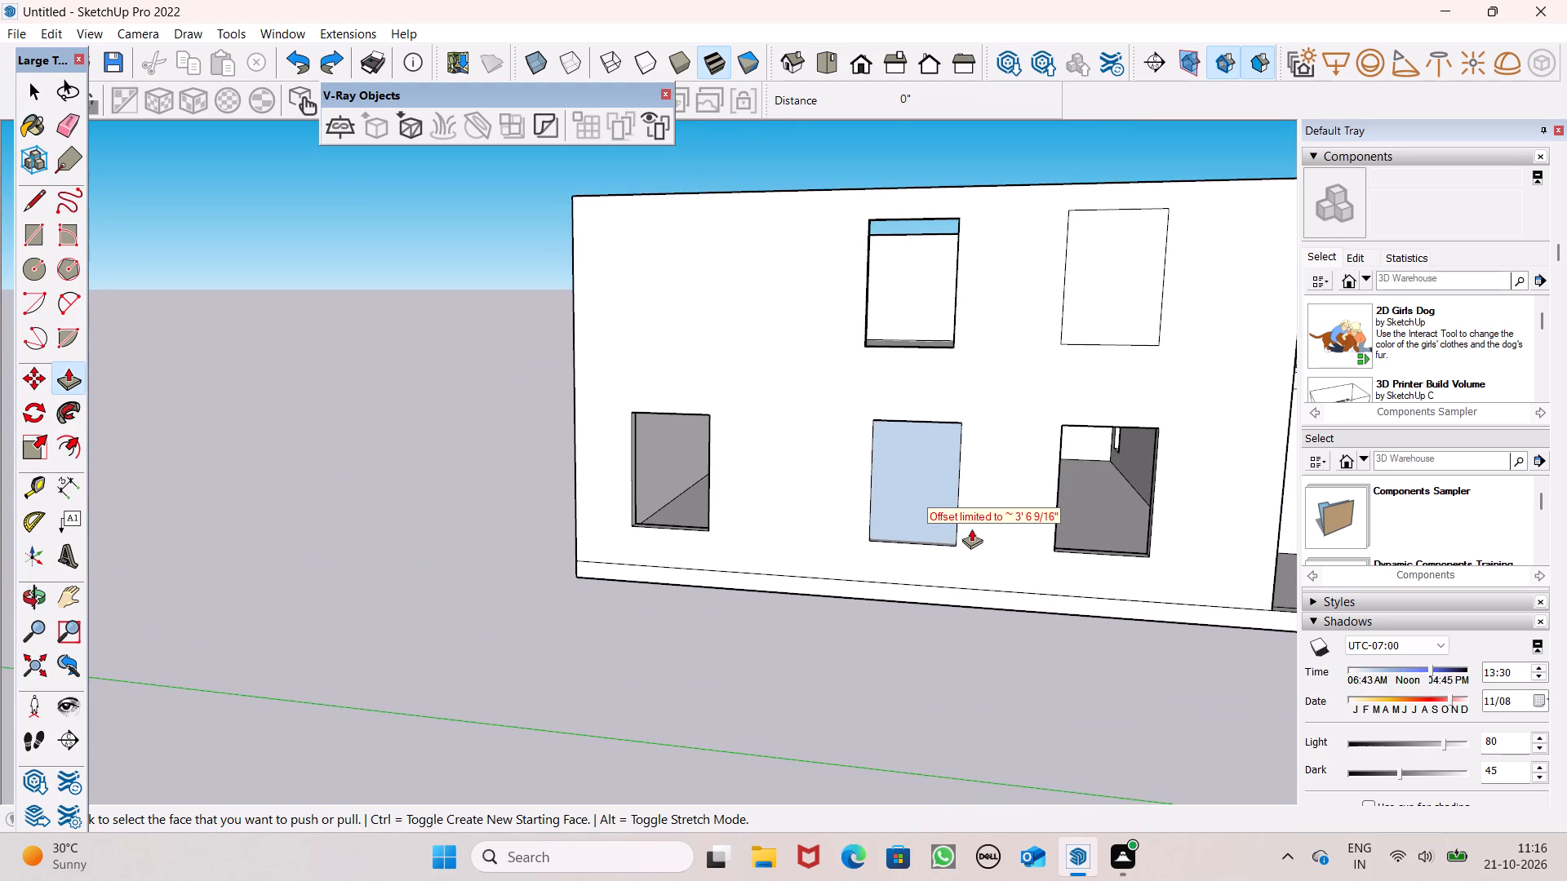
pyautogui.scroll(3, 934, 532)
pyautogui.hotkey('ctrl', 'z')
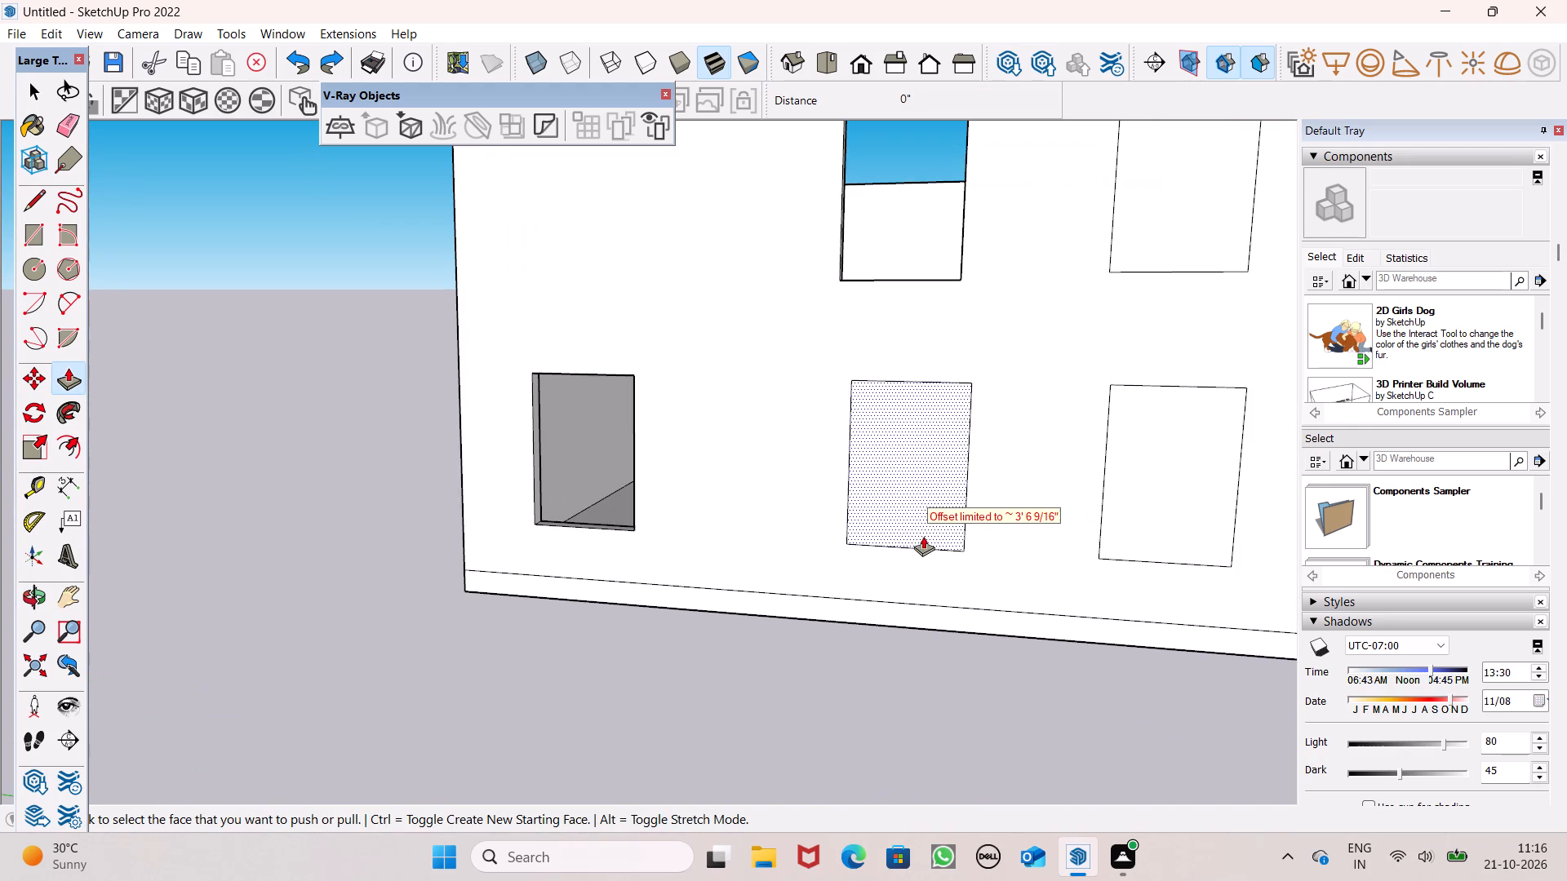
# Push the middle and front ground-floor window rectangles 9" through the side wall to cut openings.
pyautogui.moveTo(894, 530); pyautogui.dragTo(957, 461)
pyautogui.moveTo(1141, 539); pyautogui.dragTo(1159, 467)
pyautogui.scroll(-3, 855, 529)
pyautogui.scroll(2, 1029, 330)
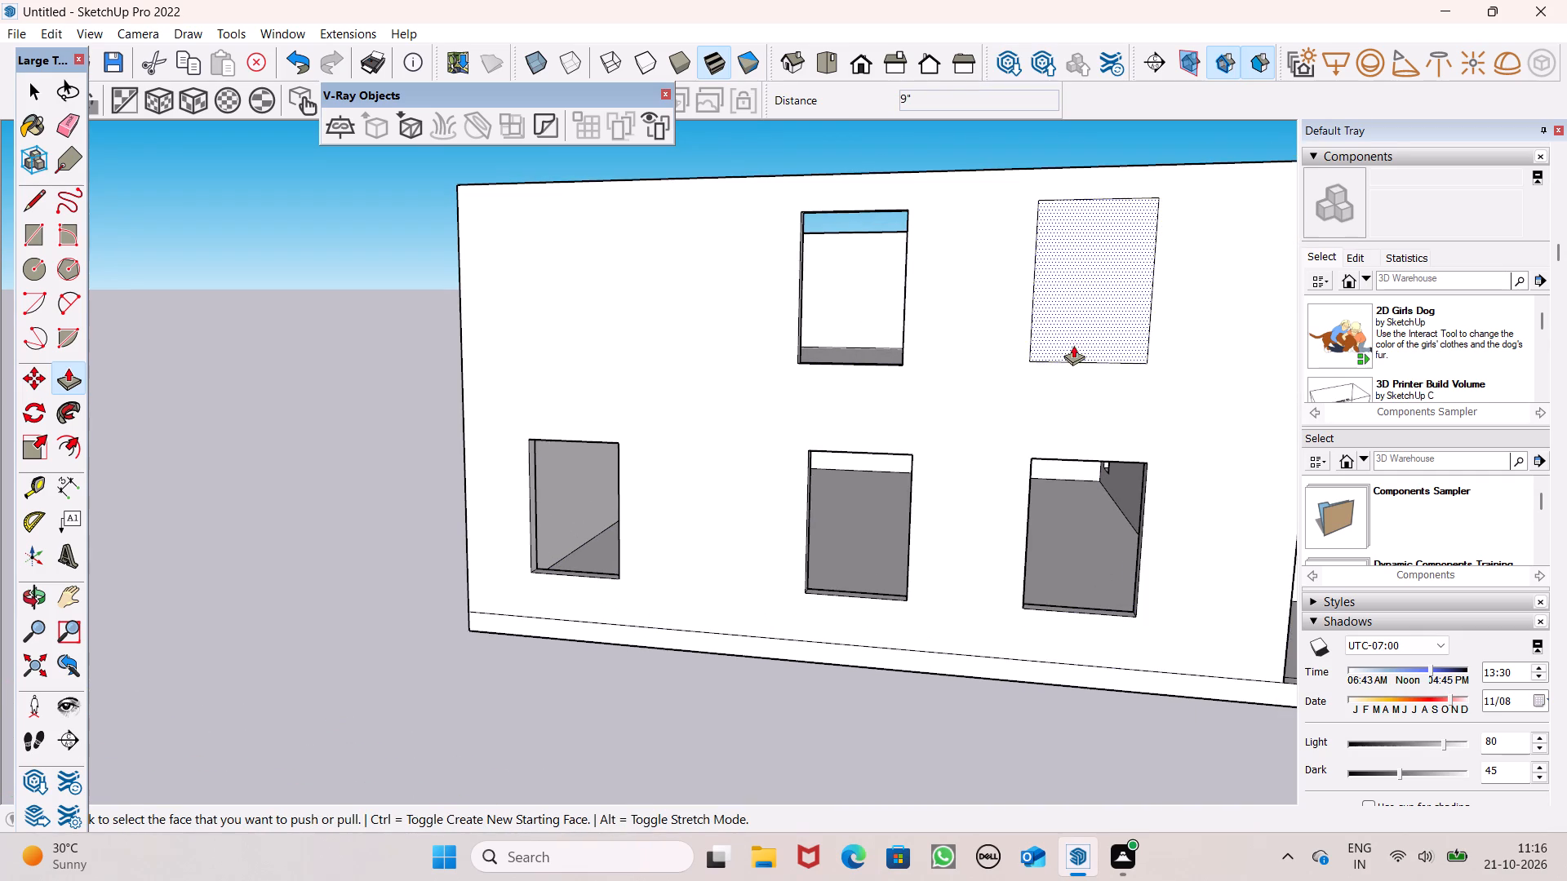
# Push the front upper-floor window rectangle through the side wall to cut its opening.
pyautogui.moveTo(1073, 345); pyautogui.dragTo(1005, 245)
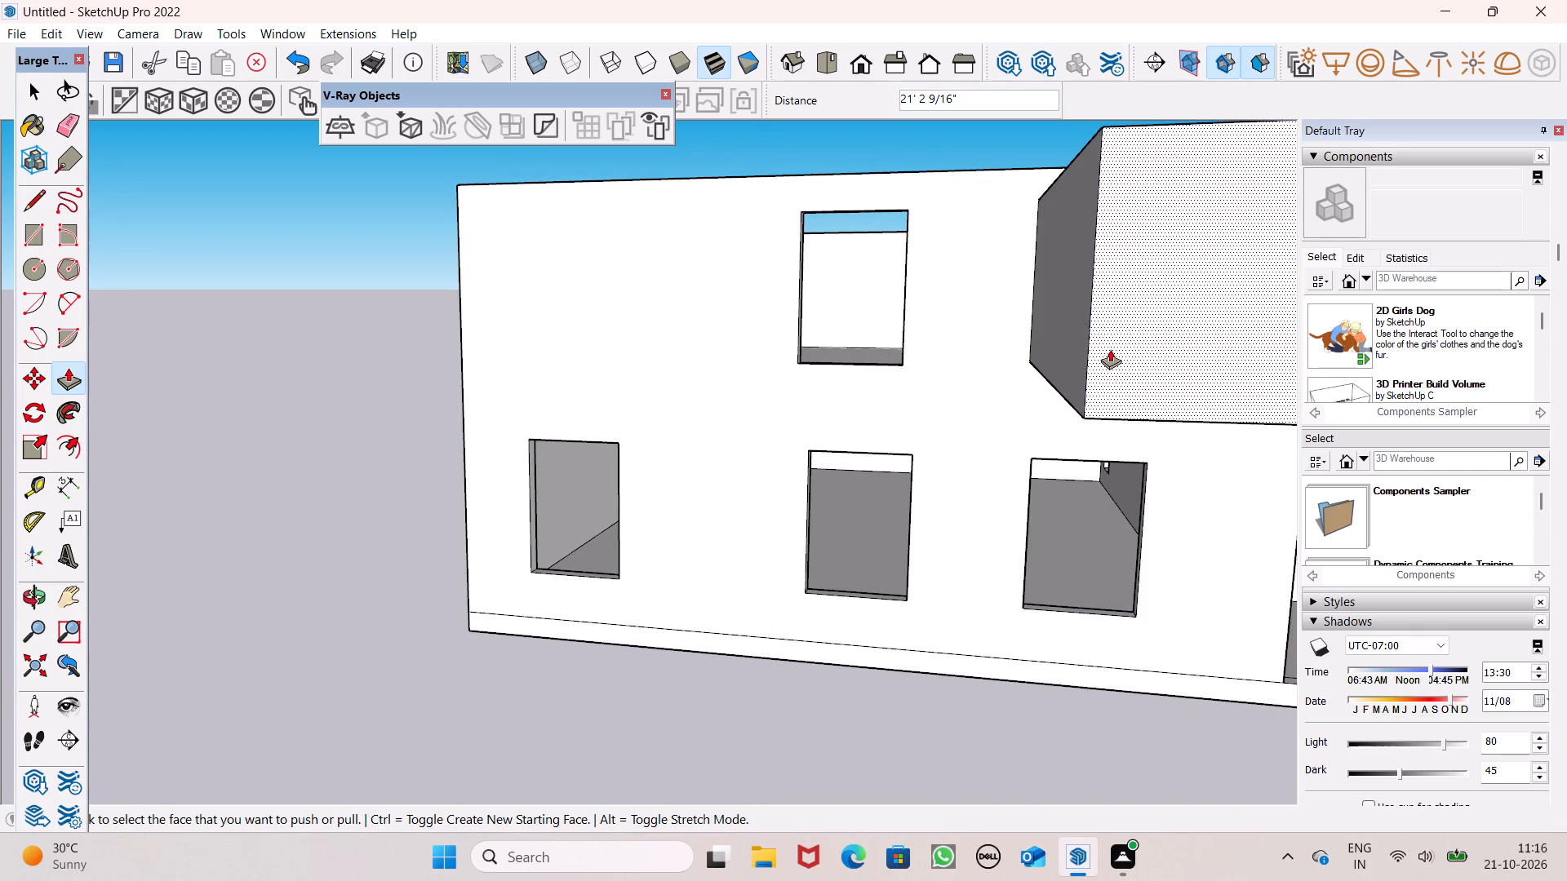
pyautogui.hotkey('ctrl', 'z')
pyautogui.keyDown('ctrl'); pyautogui.scroll(-3, 1072, 476); pyautogui.keyUp('ctrl')
pyautogui.moveTo(1057, 481); pyautogui.dragTo(1007, 600, button='middle')
pyautogui.scroll(4, 1075, 483)
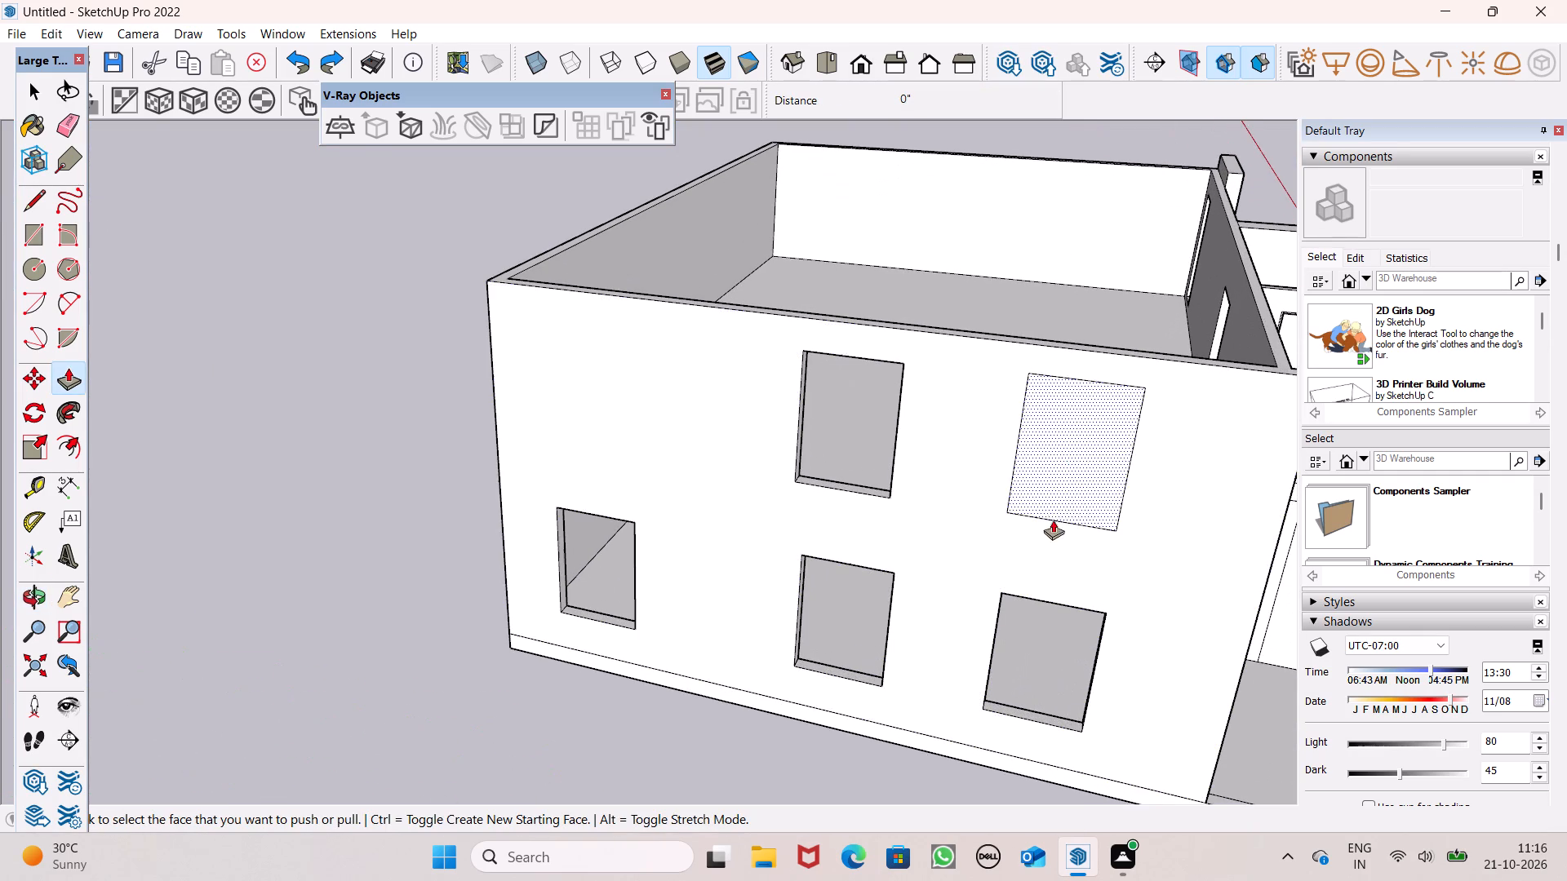
pyautogui.moveTo(1059, 505); pyautogui.dragTo(1114, 404)
pyautogui.press('space')
# Examine the side-wall window openings together with the front facade and roof from several angles.
pyautogui.scroll(-5, 924, 486)
pyautogui.moveTo(890, 474); pyautogui.dragTo(943, 375, button='middle')
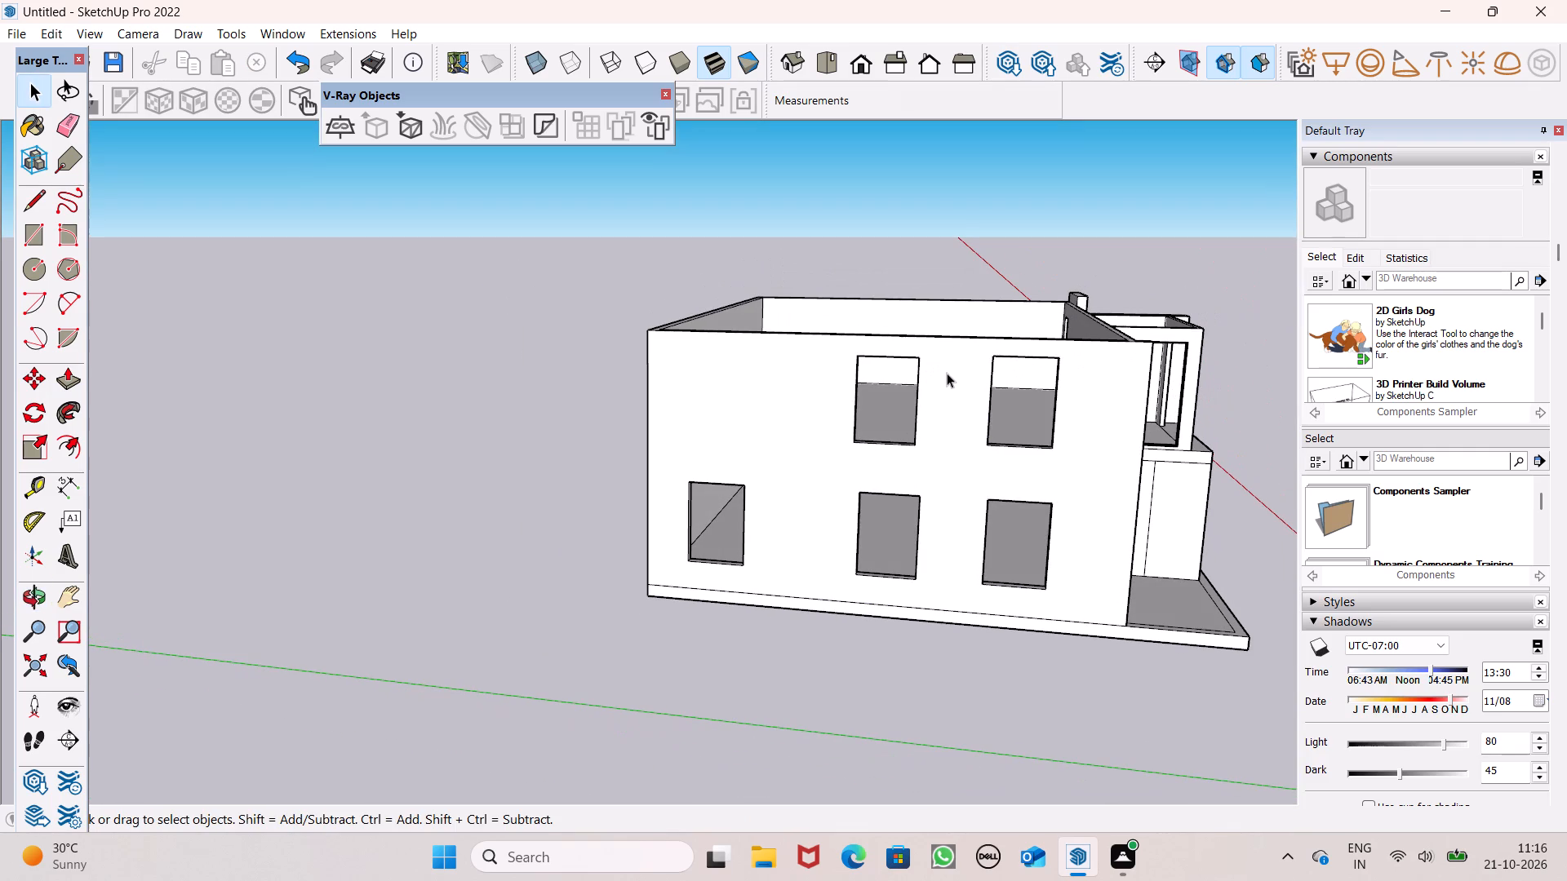
pyautogui.scroll(-3, 918, 414)
pyautogui.moveTo(940, 422); pyautogui.dragTo(543, 430, button='middle')
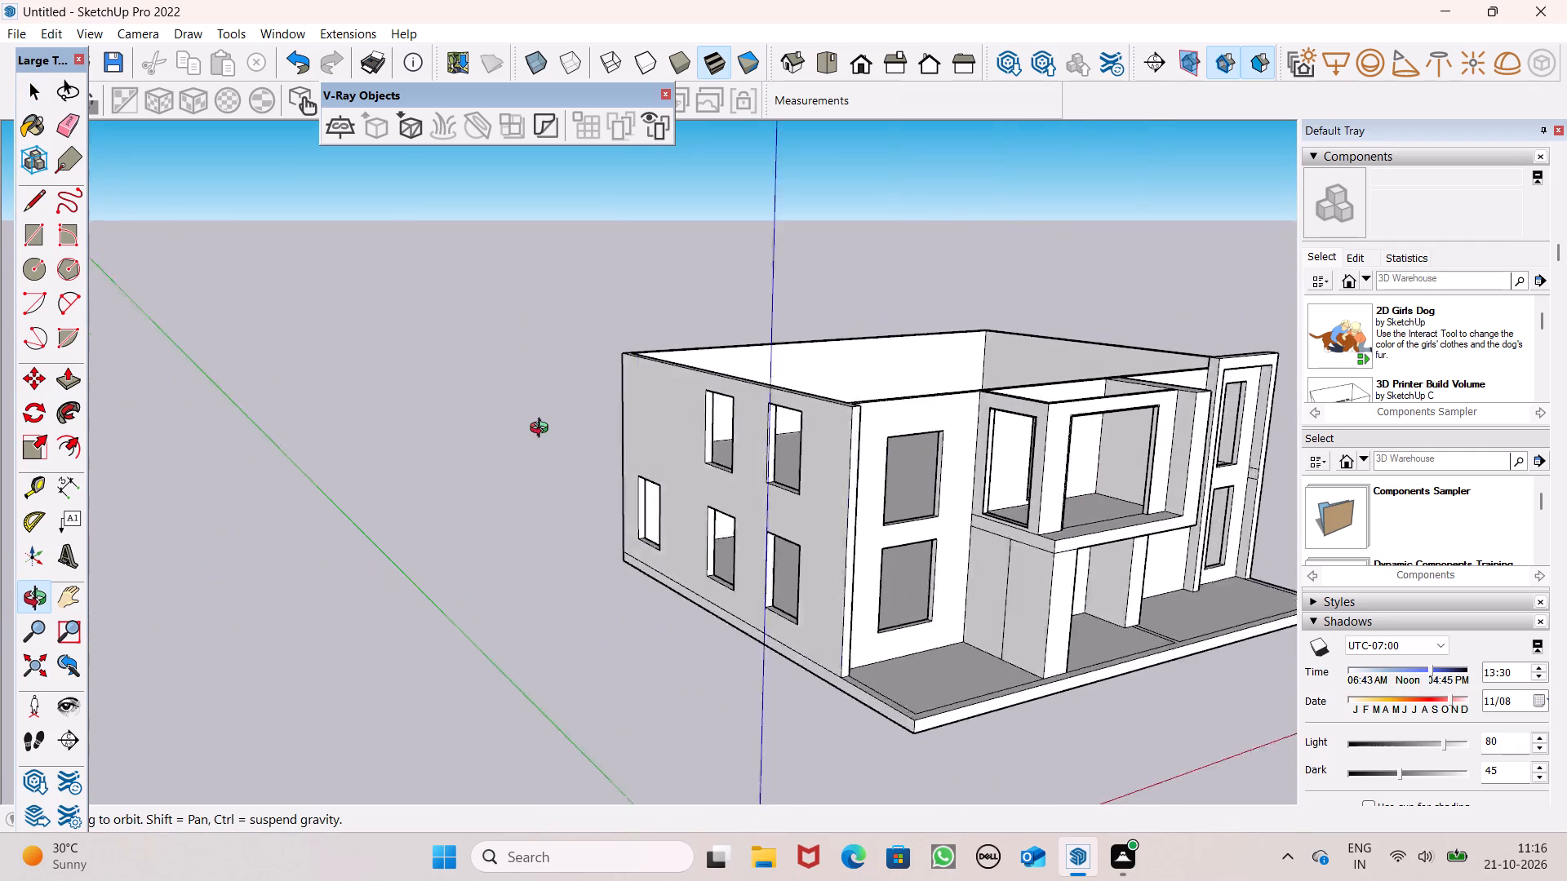
pyautogui.moveTo(543, 430); pyautogui.dragTo(783, 432, button='middle')
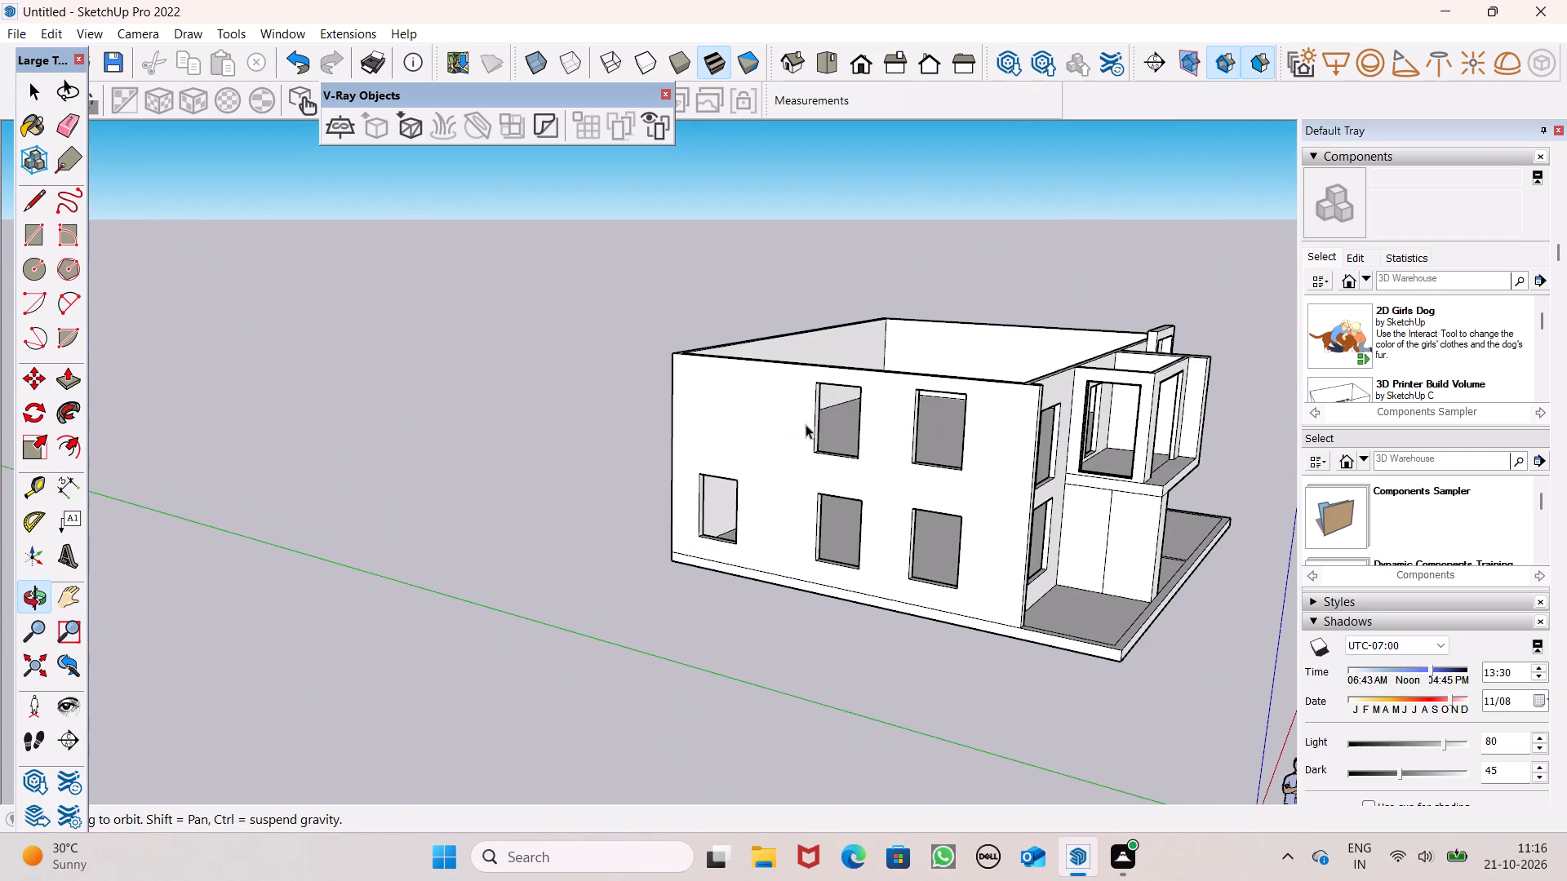
pyautogui.scroll(-2, 786, 422)
pyautogui.moveTo(958, 486); pyautogui.dragTo(746, 538, button='middle')
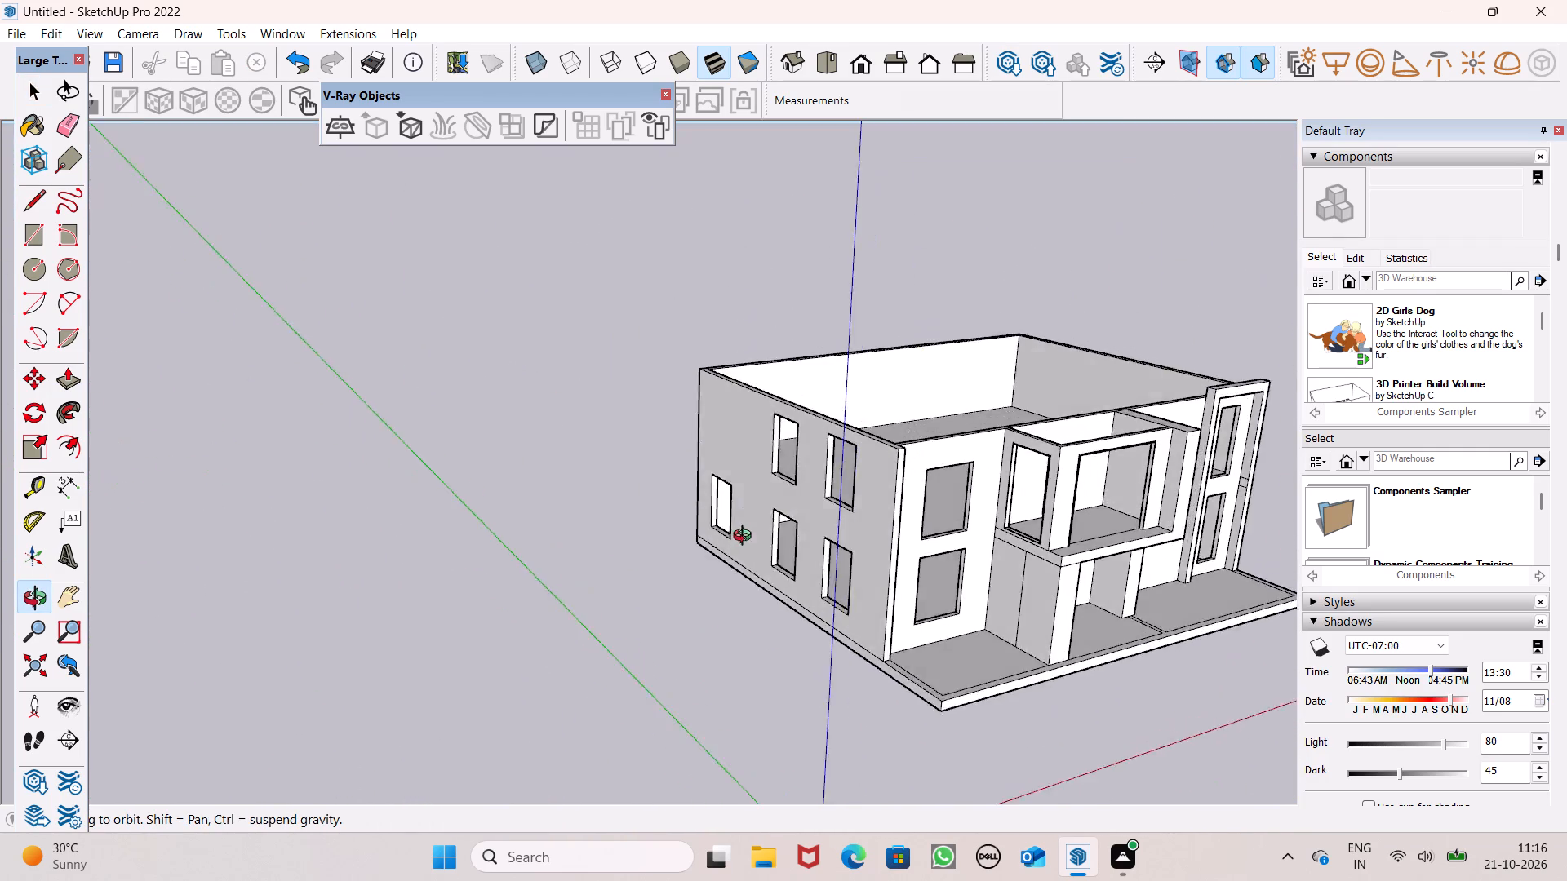
pyautogui.moveTo(746, 538); pyautogui.dragTo(825, 589, button='middle')
pyautogui.scroll(-1, 915, 520)
pyautogui.moveTo(957, 539); pyautogui.dragTo(804, 652, button='middle')
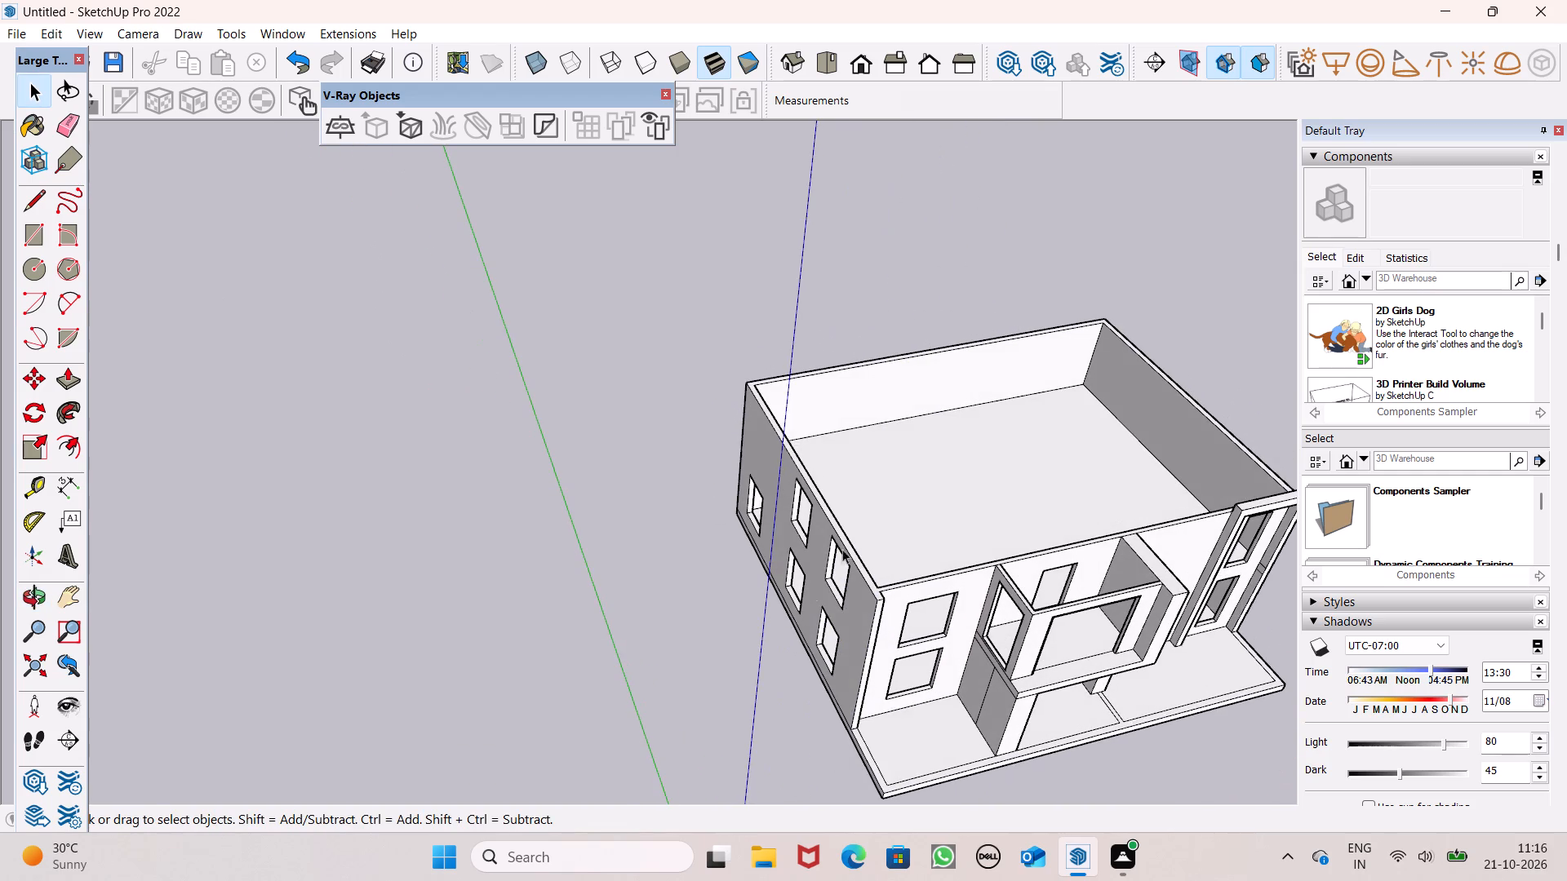
# Examine the front facade, side-wall windows and open wall tops from several angles.
pyautogui.scroll(1, 887, 487)
pyautogui.moveTo(792, 545); pyautogui.dragTo(737, 583, button='middle')
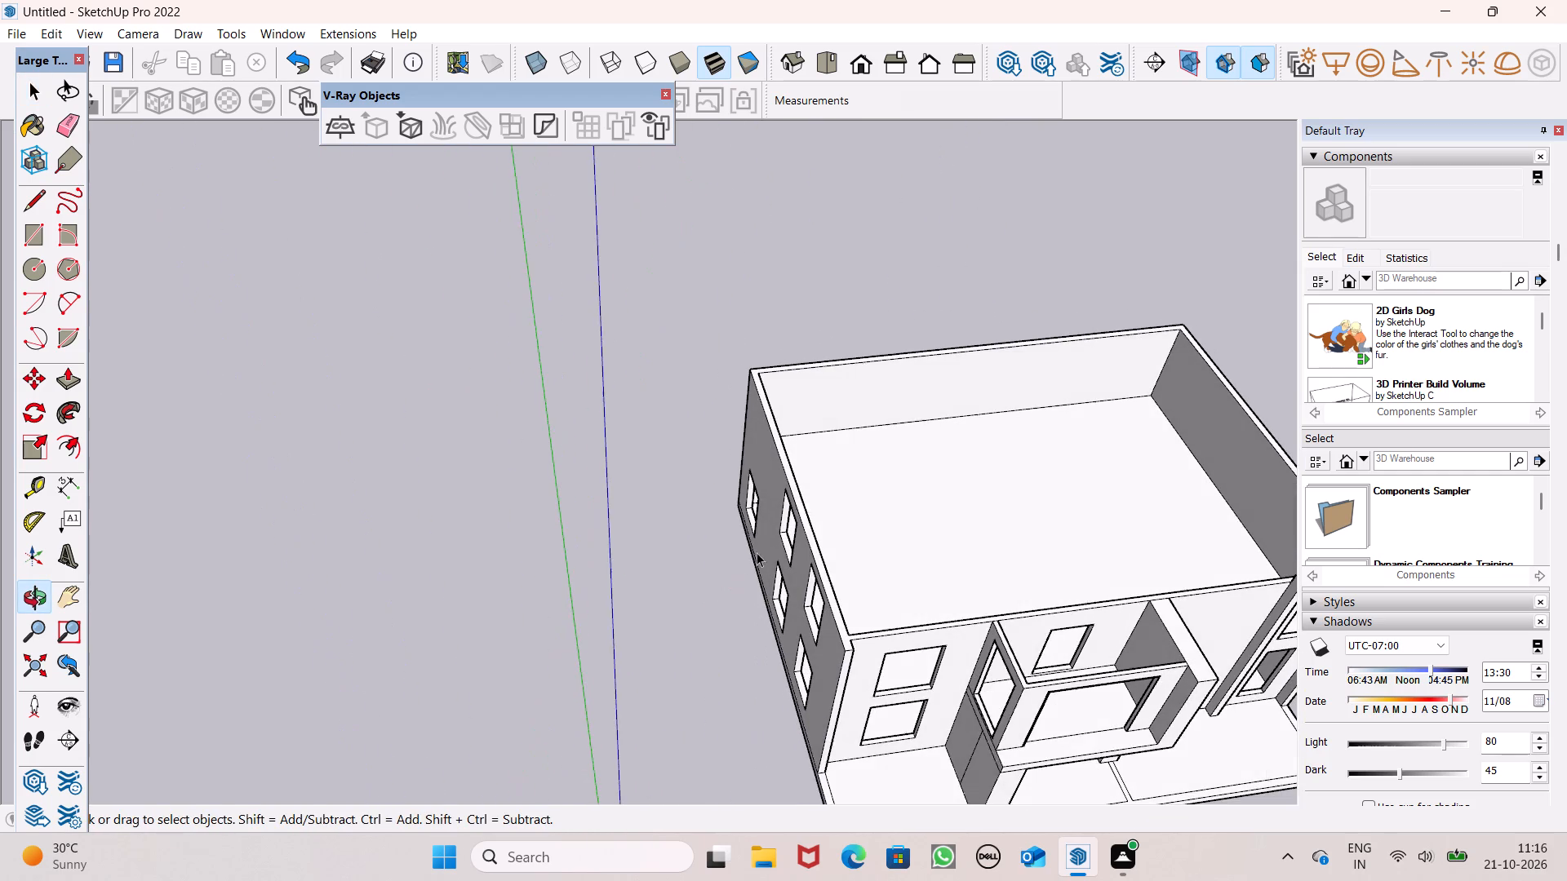
pyautogui.scroll(1, 836, 429)
pyautogui.scroll(-1, 801, 418)
pyautogui.moveTo(1130, 549); pyautogui.dragTo(1060, 368, button='middle')
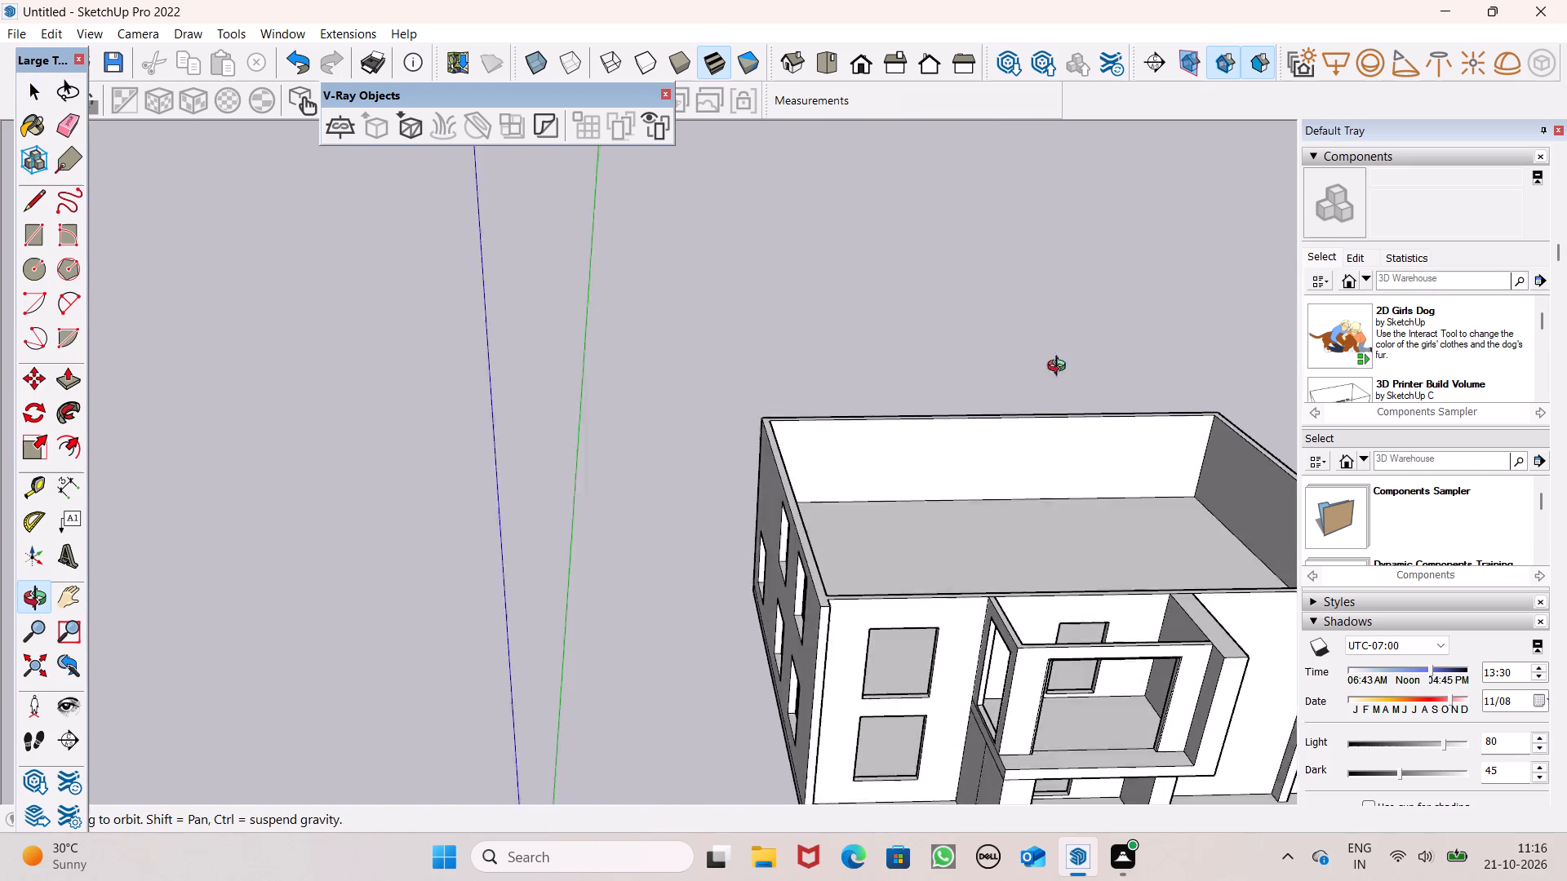
pyautogui.moveTo(1060, 368); pyautogui.dragTo(1049, 351, button='middle')
pyautogui.scroll(-2, 843, 497)
pyautogui.moveTo(1146, 612); pyautogui.dragTo(1159, 543, button='middle')
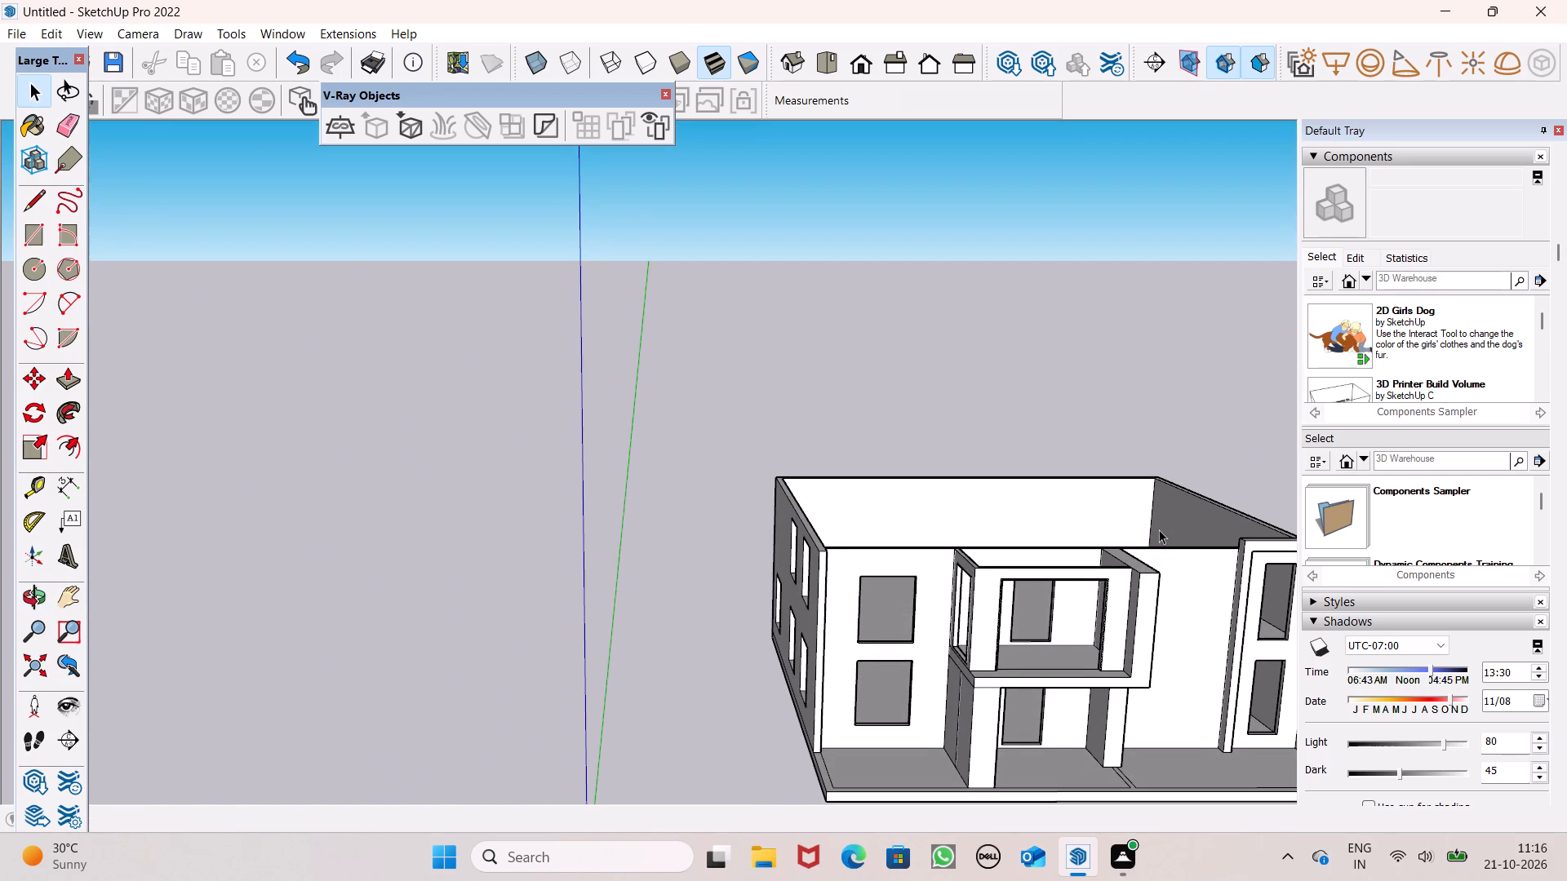
pyautogui.scroll(-1, 1148, 575)
pyautogui.scroll(2, 1177, 587)
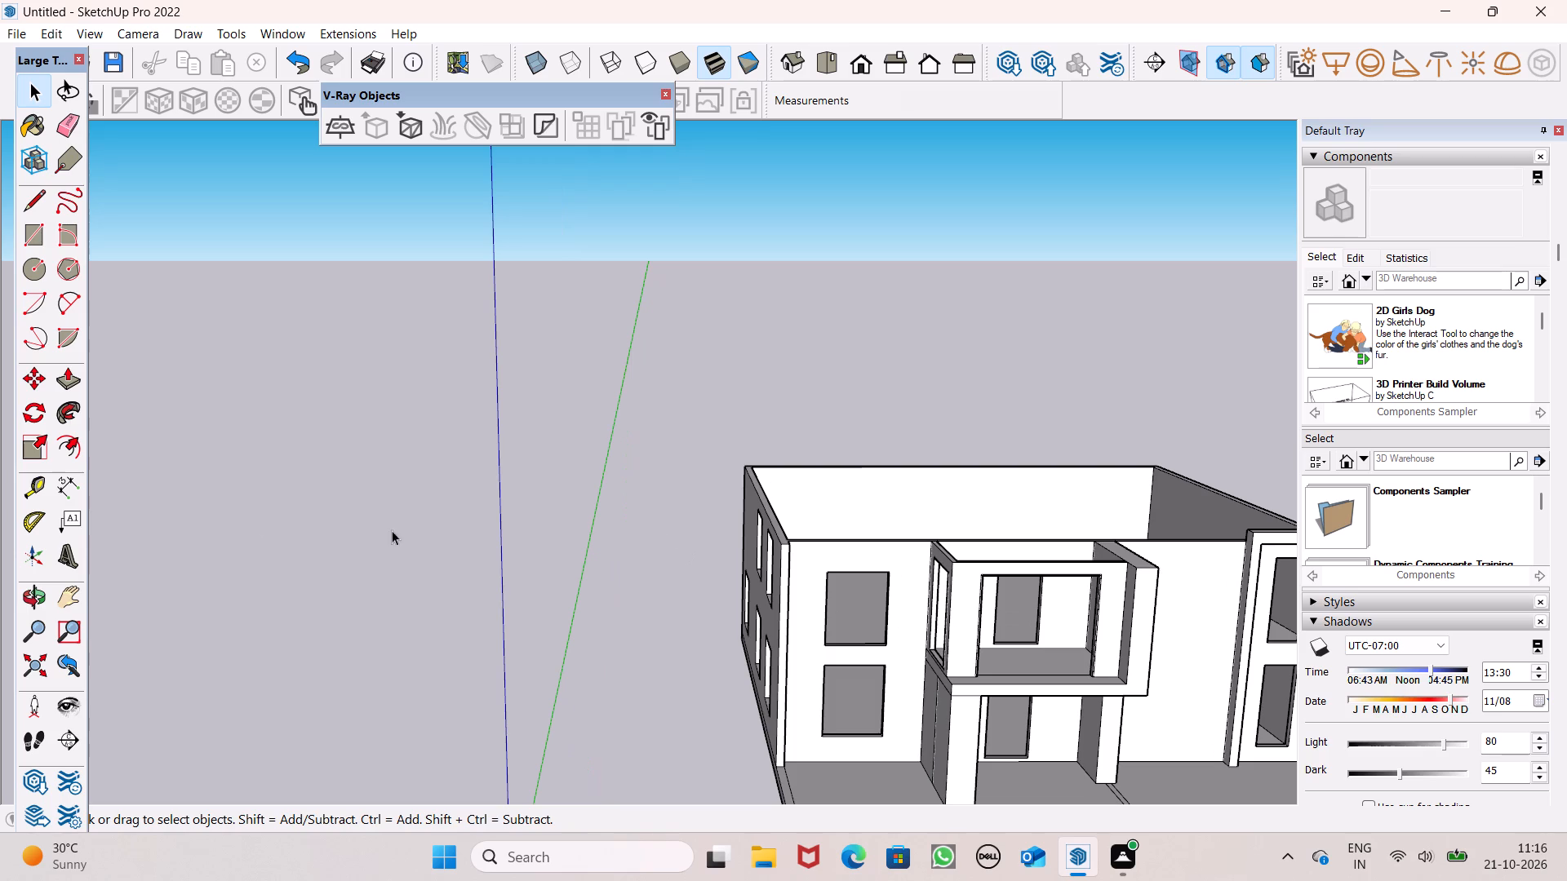
# Raise the top face of the perimeter walls by 2' with Push/Pull to form a taller roof parapet.
pyautogui.click(58, 384)
pyautogui.scroll(-2, 908, 440)
pyautogui.moveTo(962, 630); pyautogui.dragTo(935, 757, button='middle')
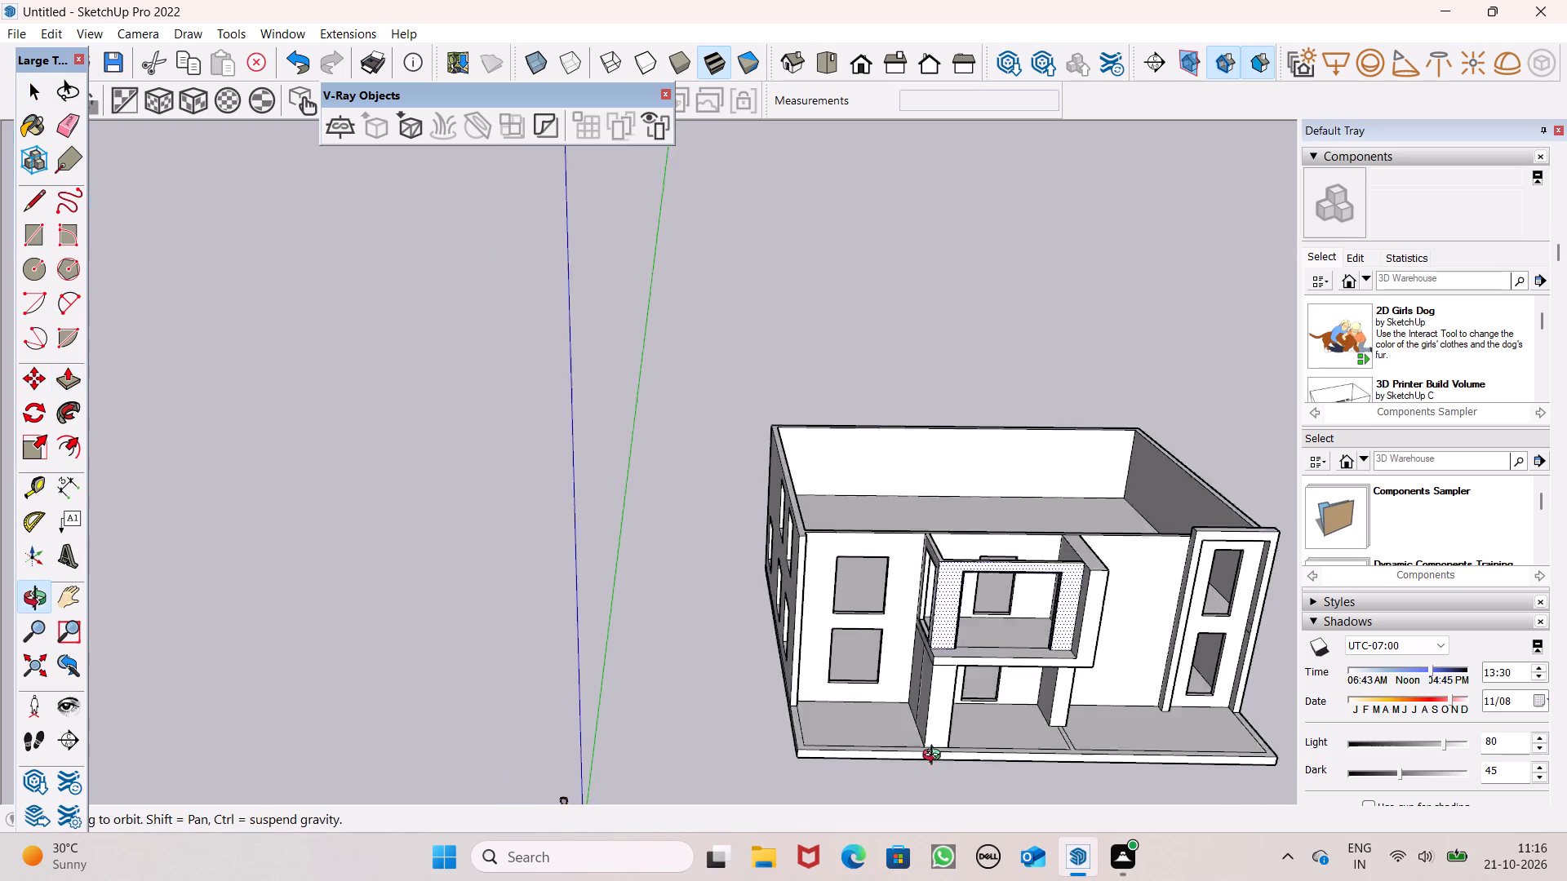
pyautogui.moveTo(935, 757); pyautogui.dragTo(905, 838, button='middle')
pyautogui.scroll(12, 840, 543)
pyautogui.moveTo(720, 542); pyautogui.dragTo(729, 485)
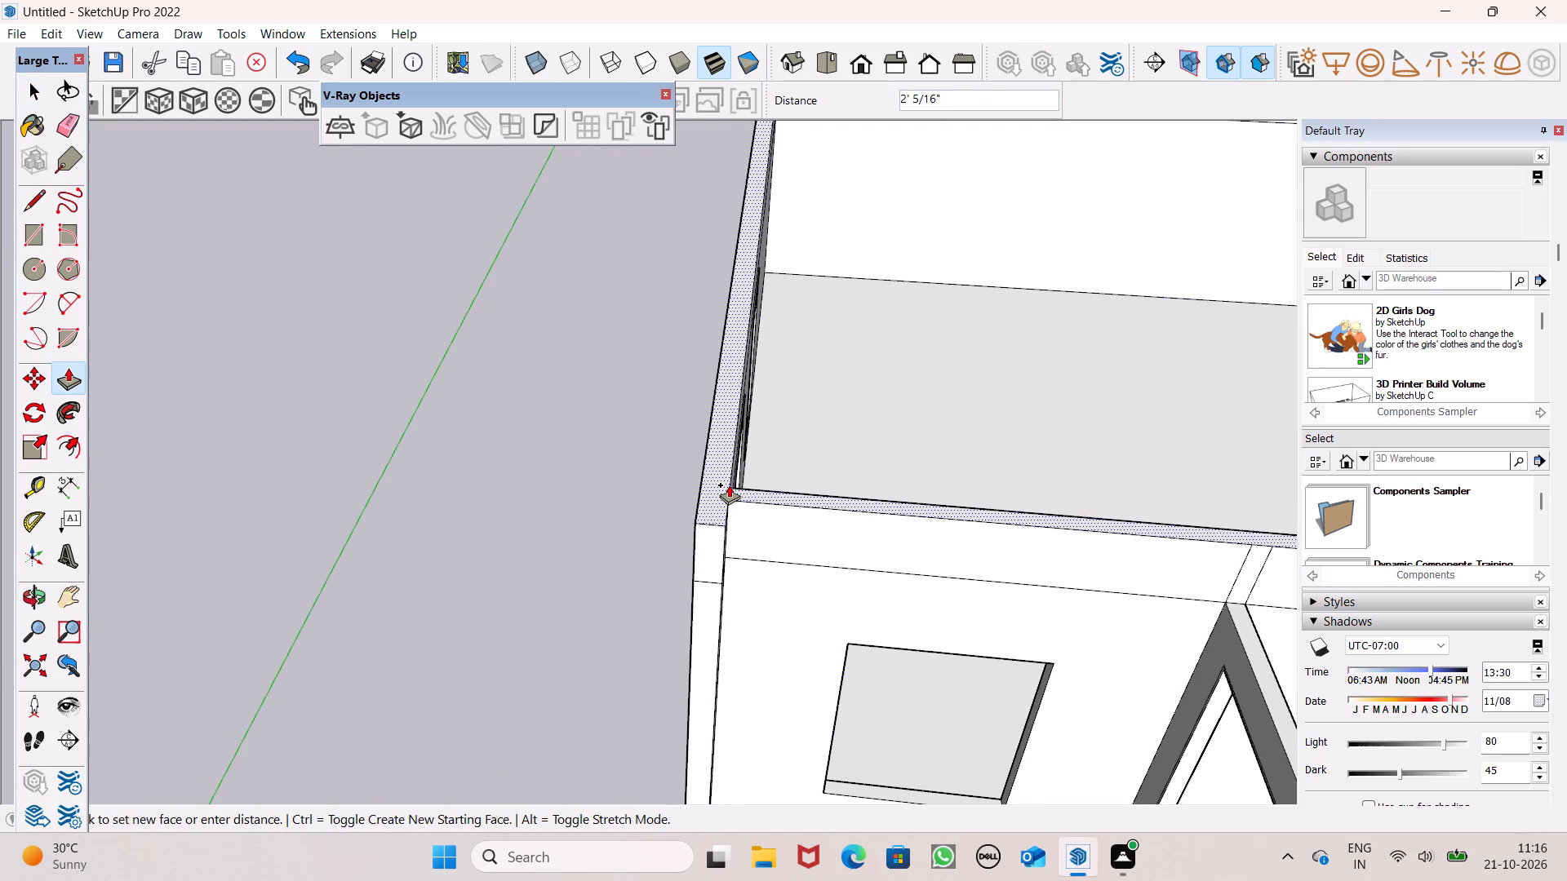
pyautogui.moveTo(729, 485); pyautogui.dragTo(732, 482)
pyautogui.write("2'")
pyautogui.press('Return')
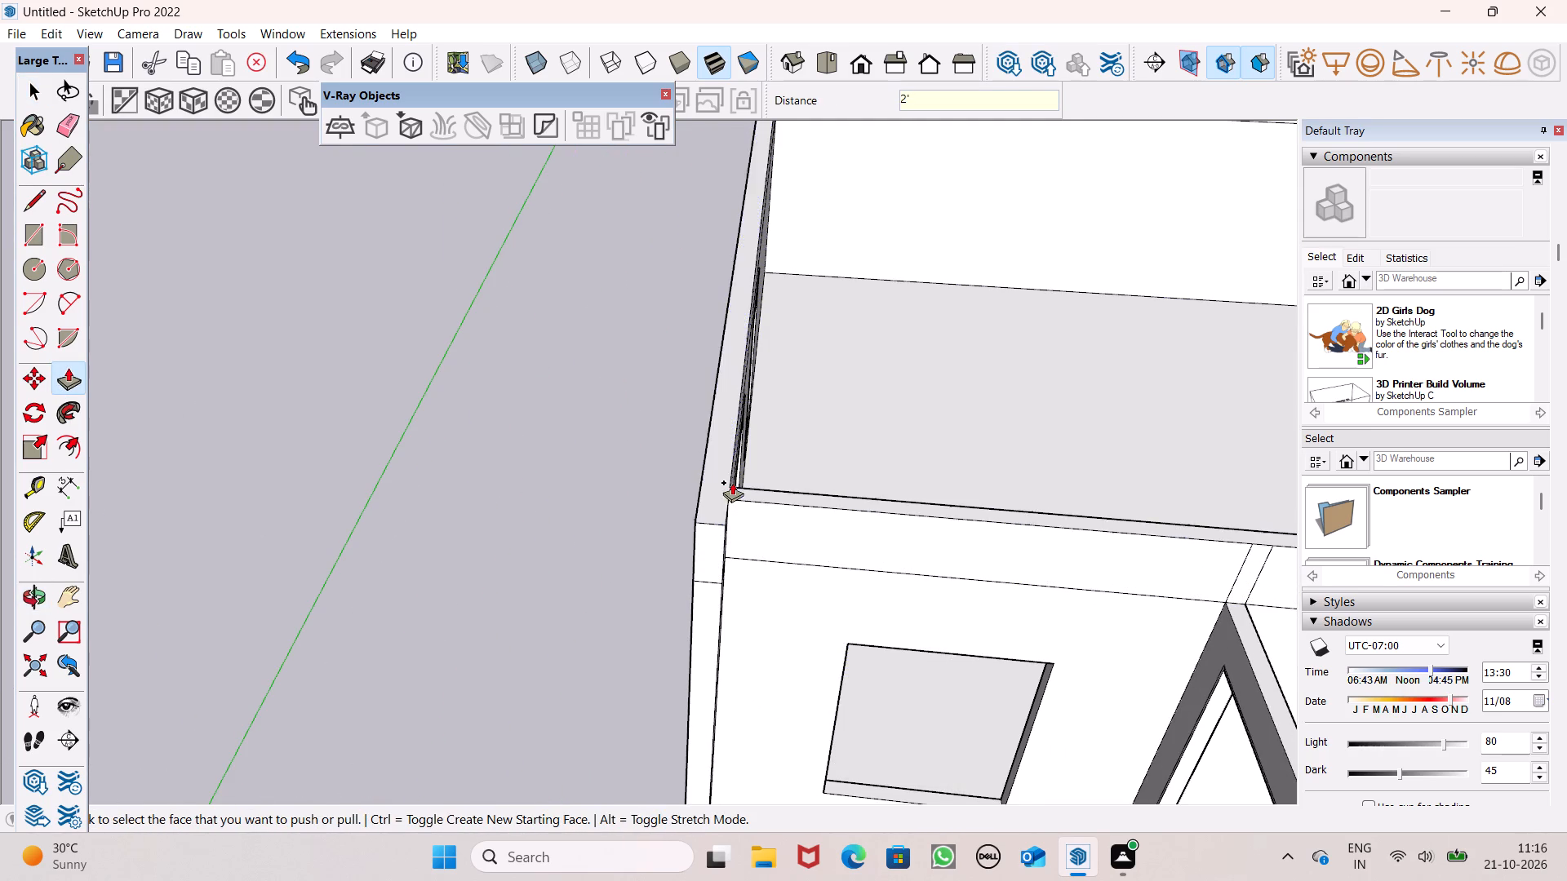
# Erase the leftover seam lines along the base of the raised parapet on the front facade.
pyautogui.scroll(-4, 732, 490)
pyautogui.moveTo(1005, 720); pyautogui.dragTo(985, 490, button='middle')
pyautogui.scroll(-3, 938, 488)
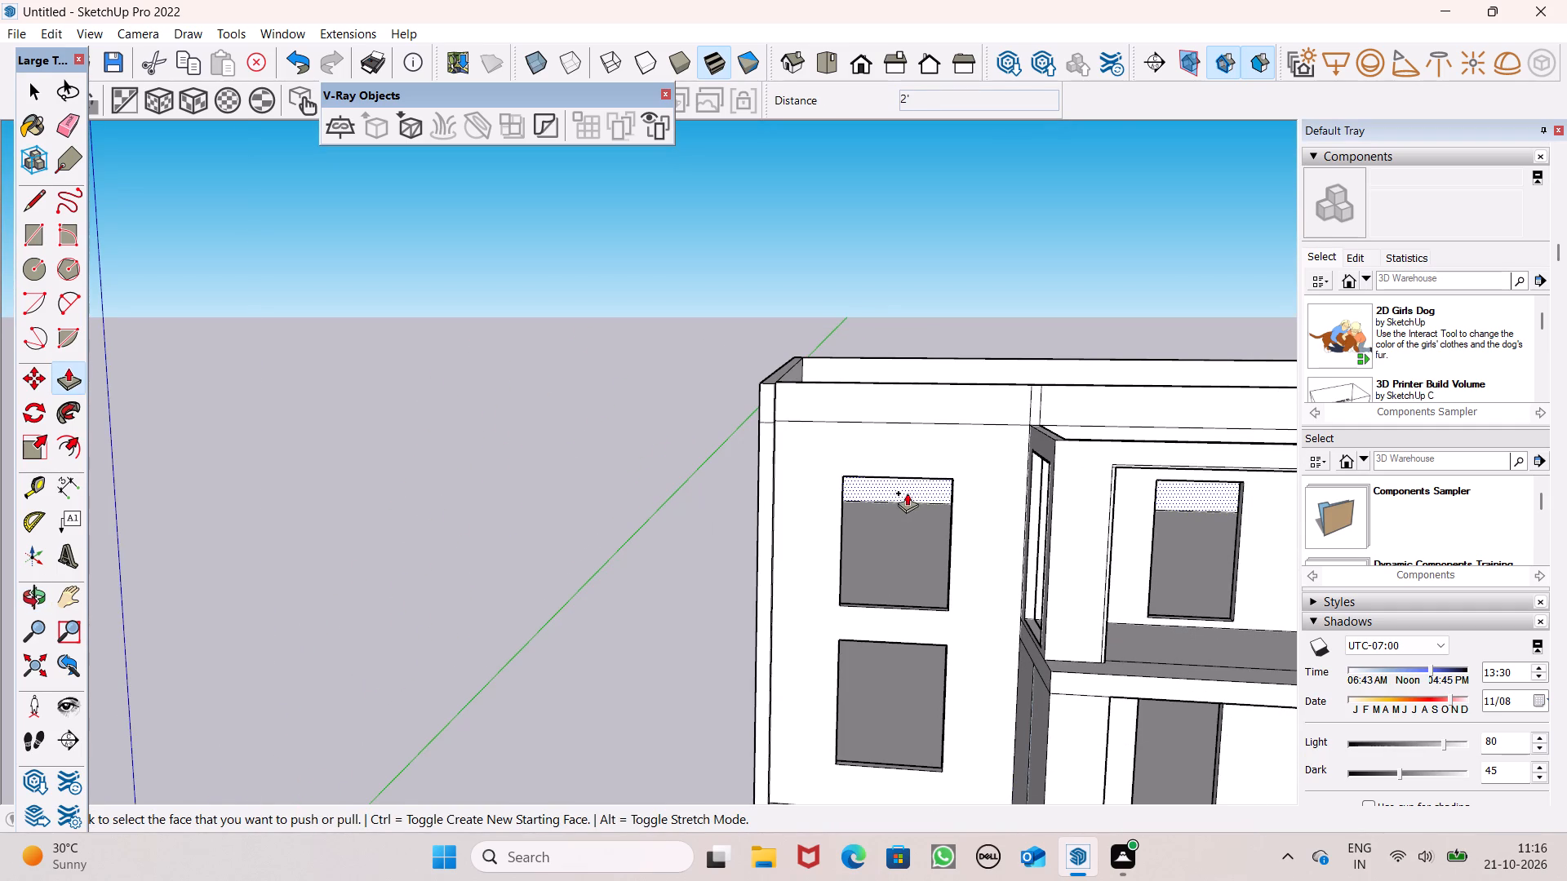
pyautogui.scroll(-2, 695, 531)
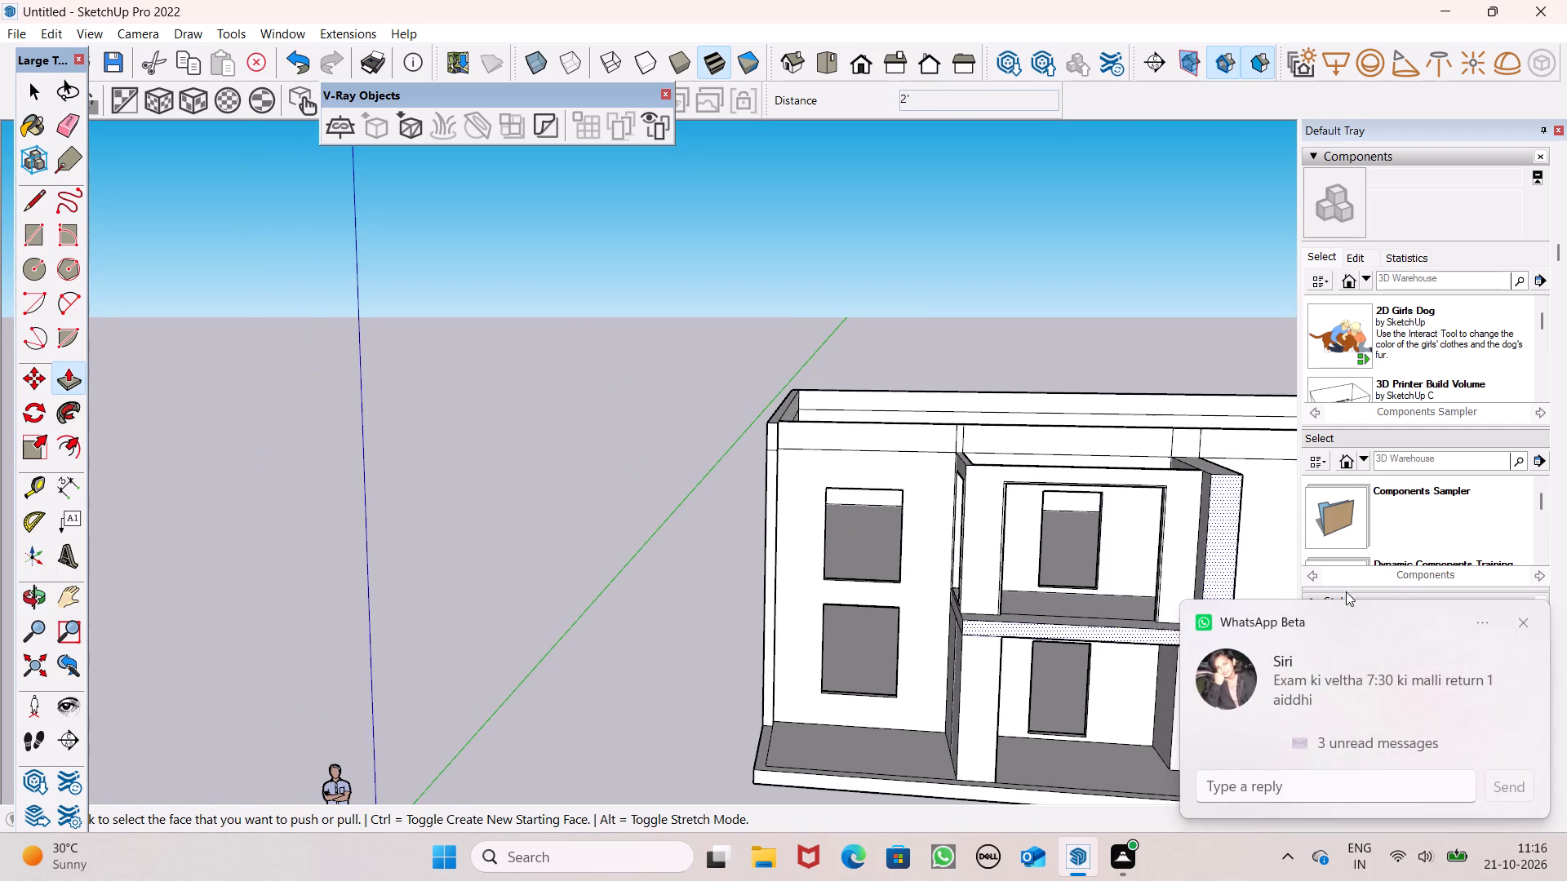
pyautogui.click(1525, 621)
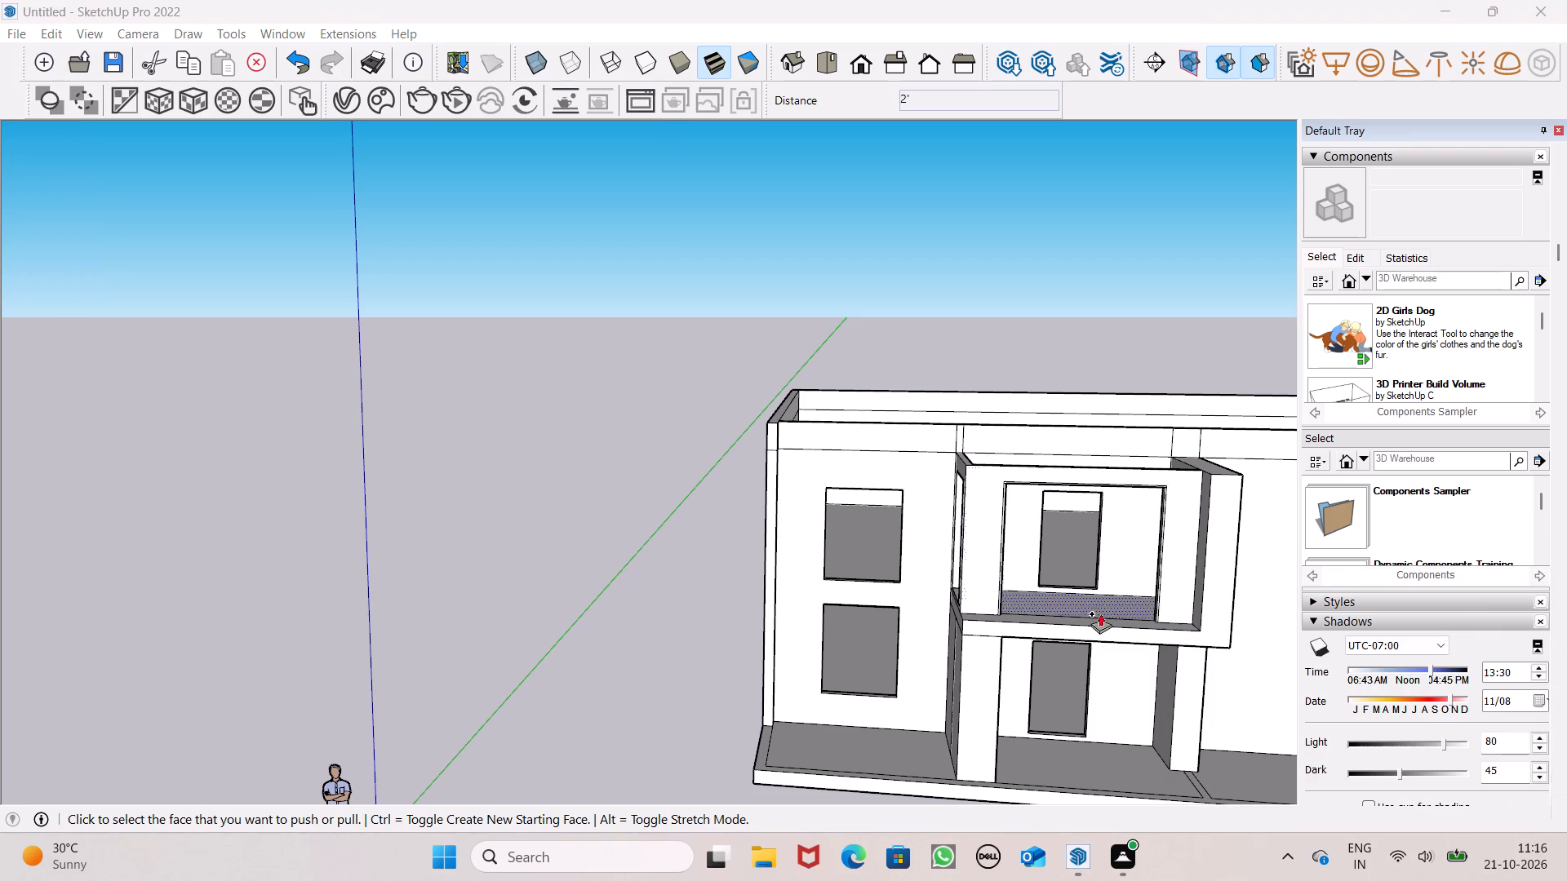
pyautogui.press('space')
pyautogui.scroll(-1, 555, 445)
pyautogui.scroll(3, 1348, 464)
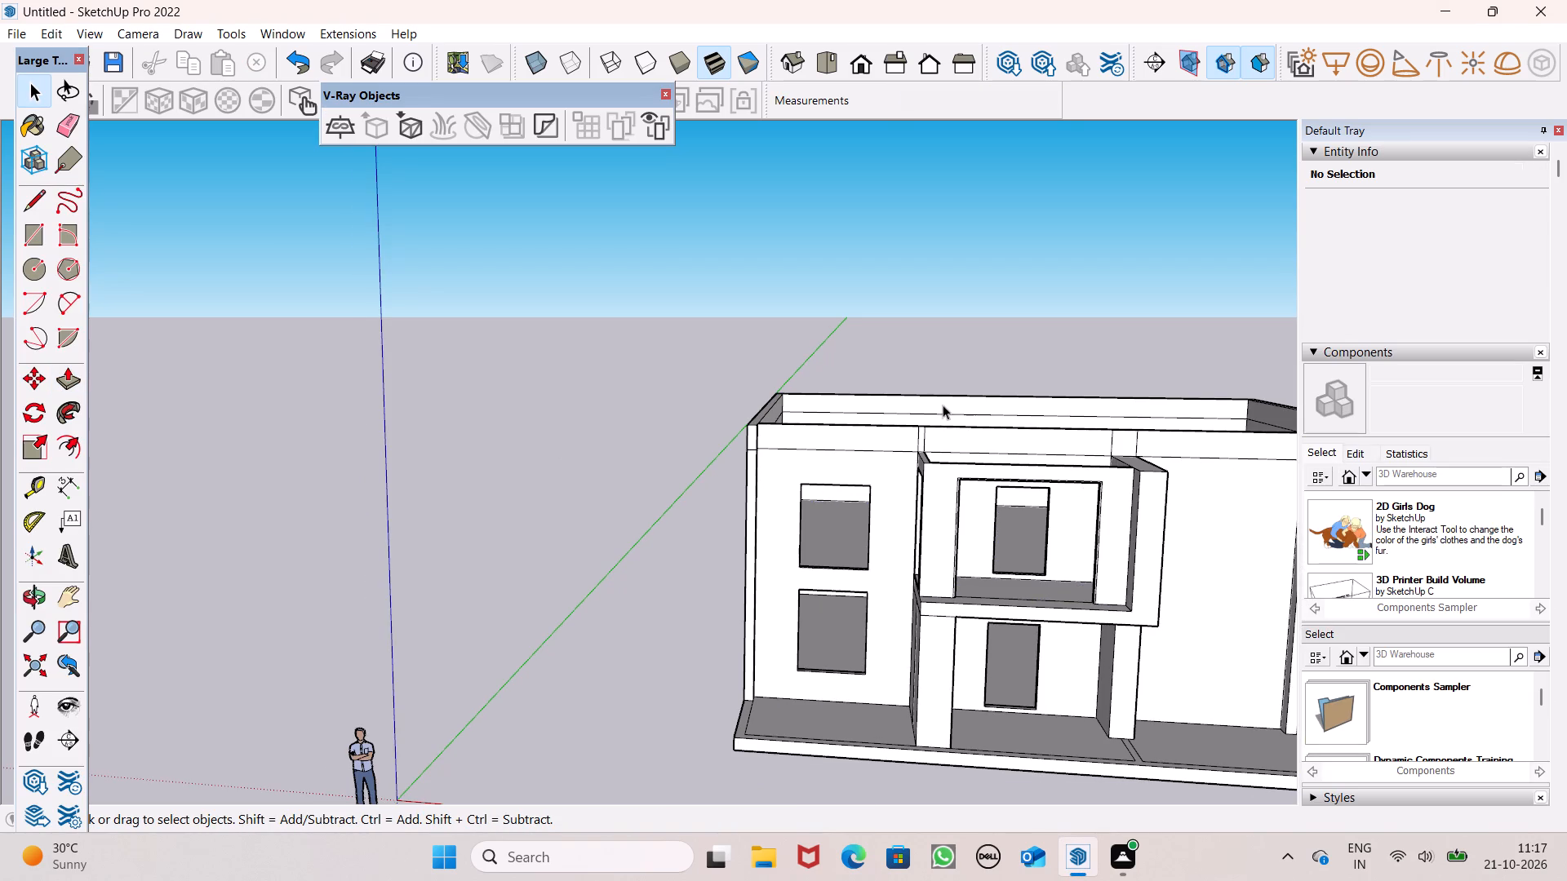
pyautogui.scroll(6, 1267, 454)
pyautogui.click(63, 124)
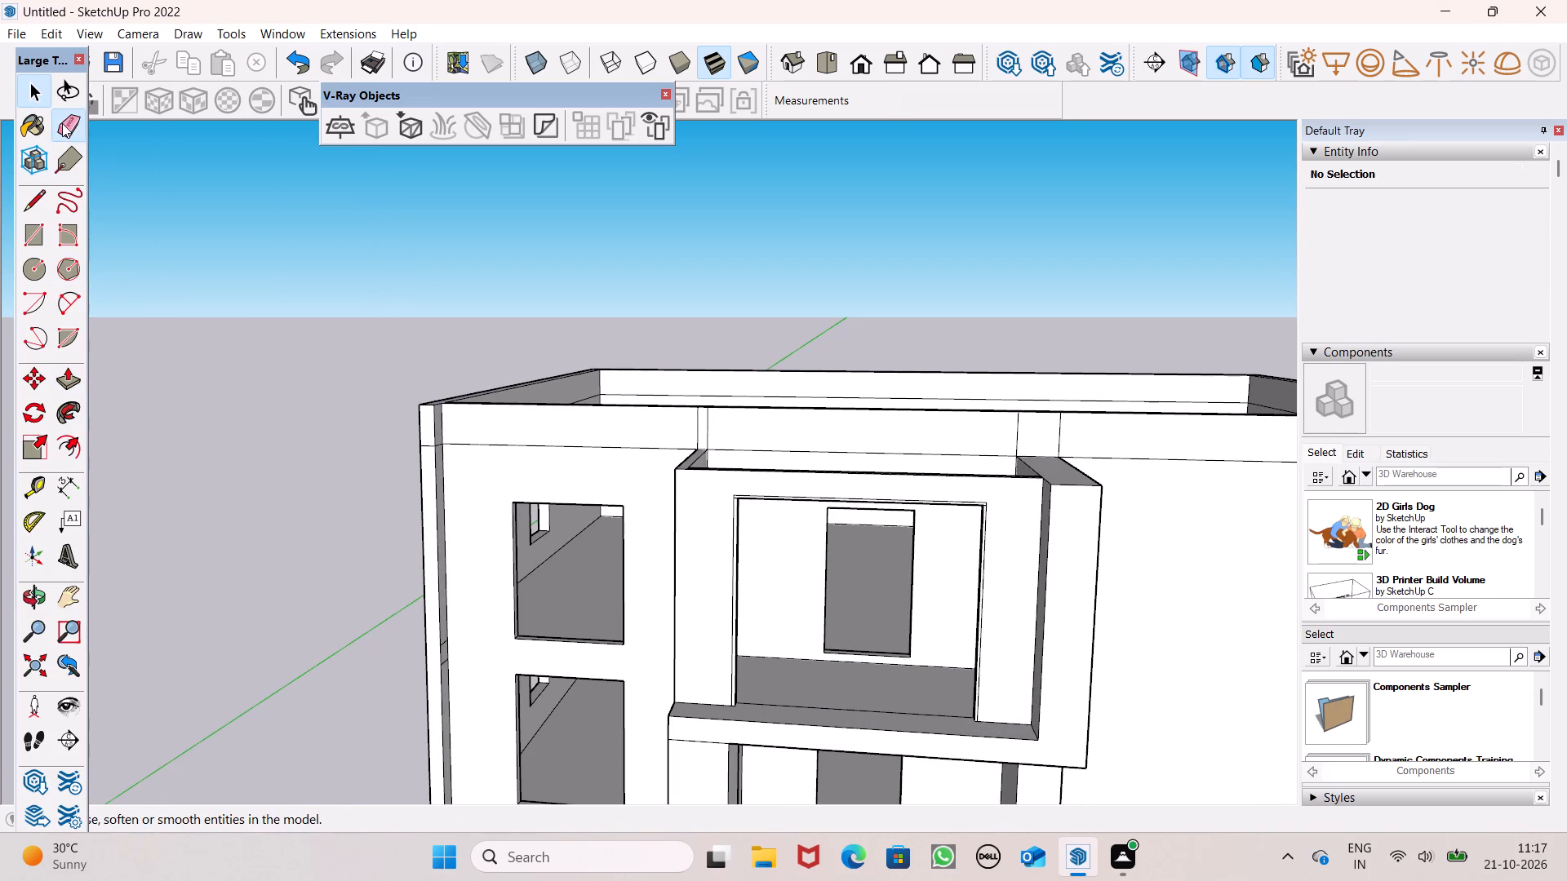
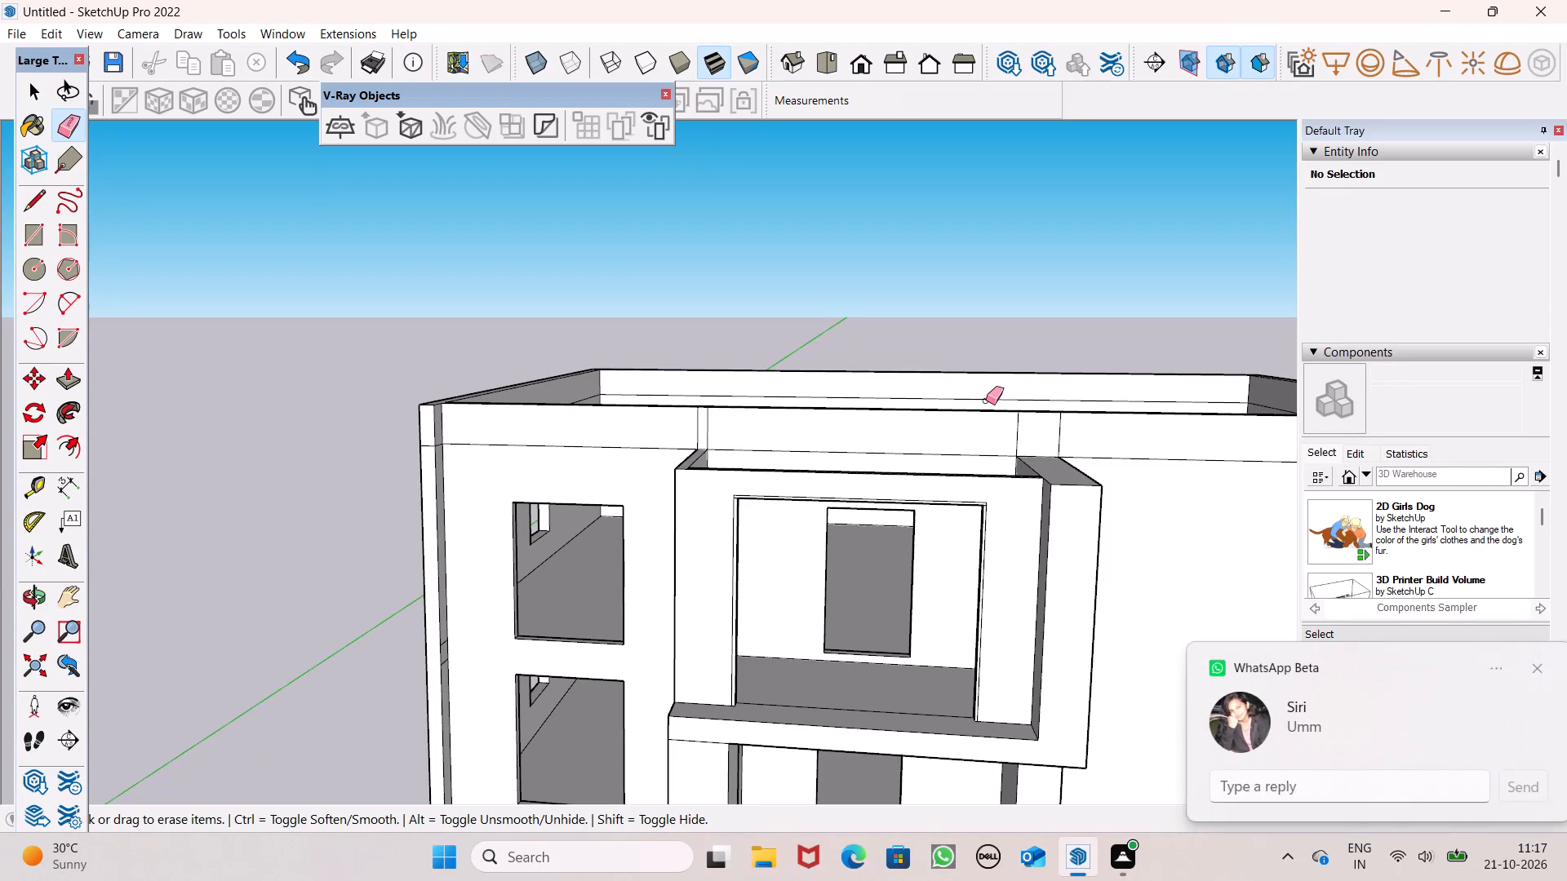
# Erase the leftover vertical seam lines on the front parapet band above the projecting upper-floor balcony.
pyautogui.click(1530, 662)
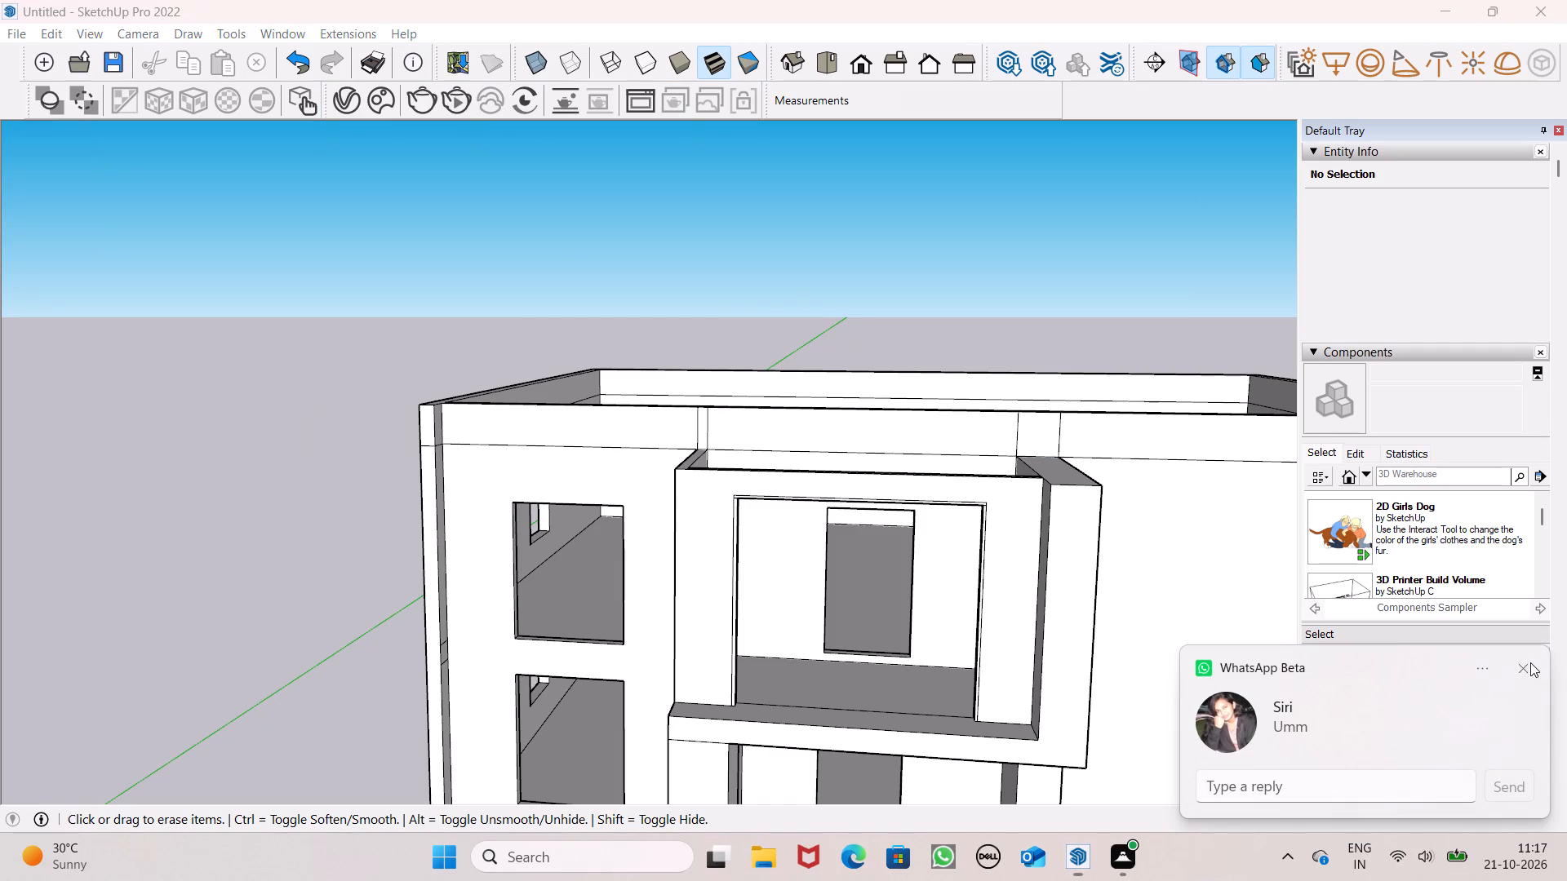
pyautogui.scroll(-5, 781, 356)
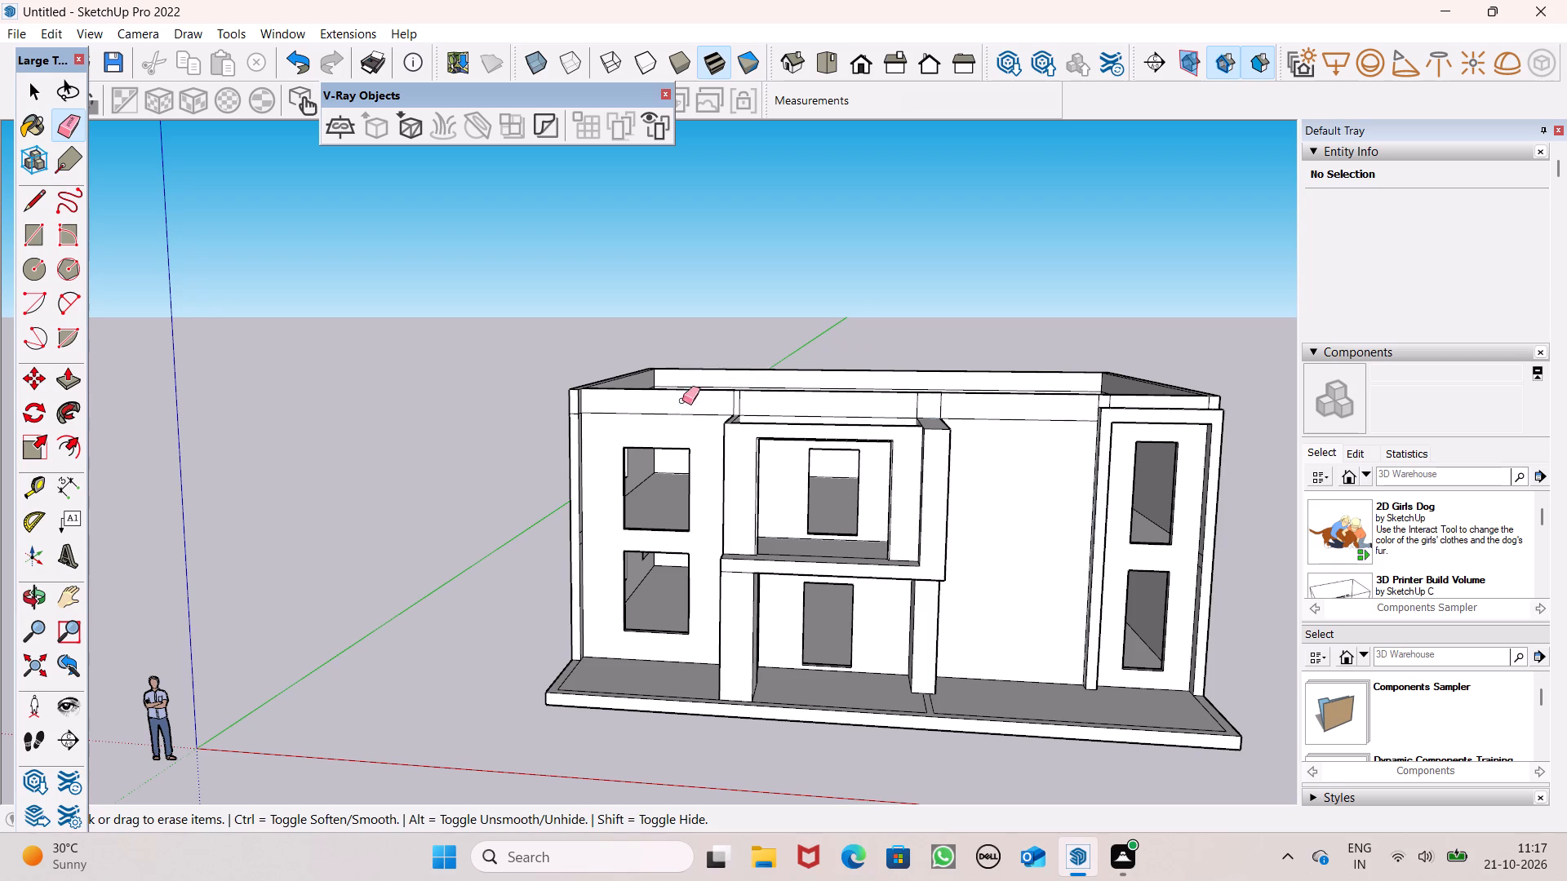
pyautogui.scroll(7, 677, 398)
pyautogui.scroll(-3, 648, 396)
pyautogui.moveTo(1012, 595); pyautogui.dragTo(1017, 560, button='middle')
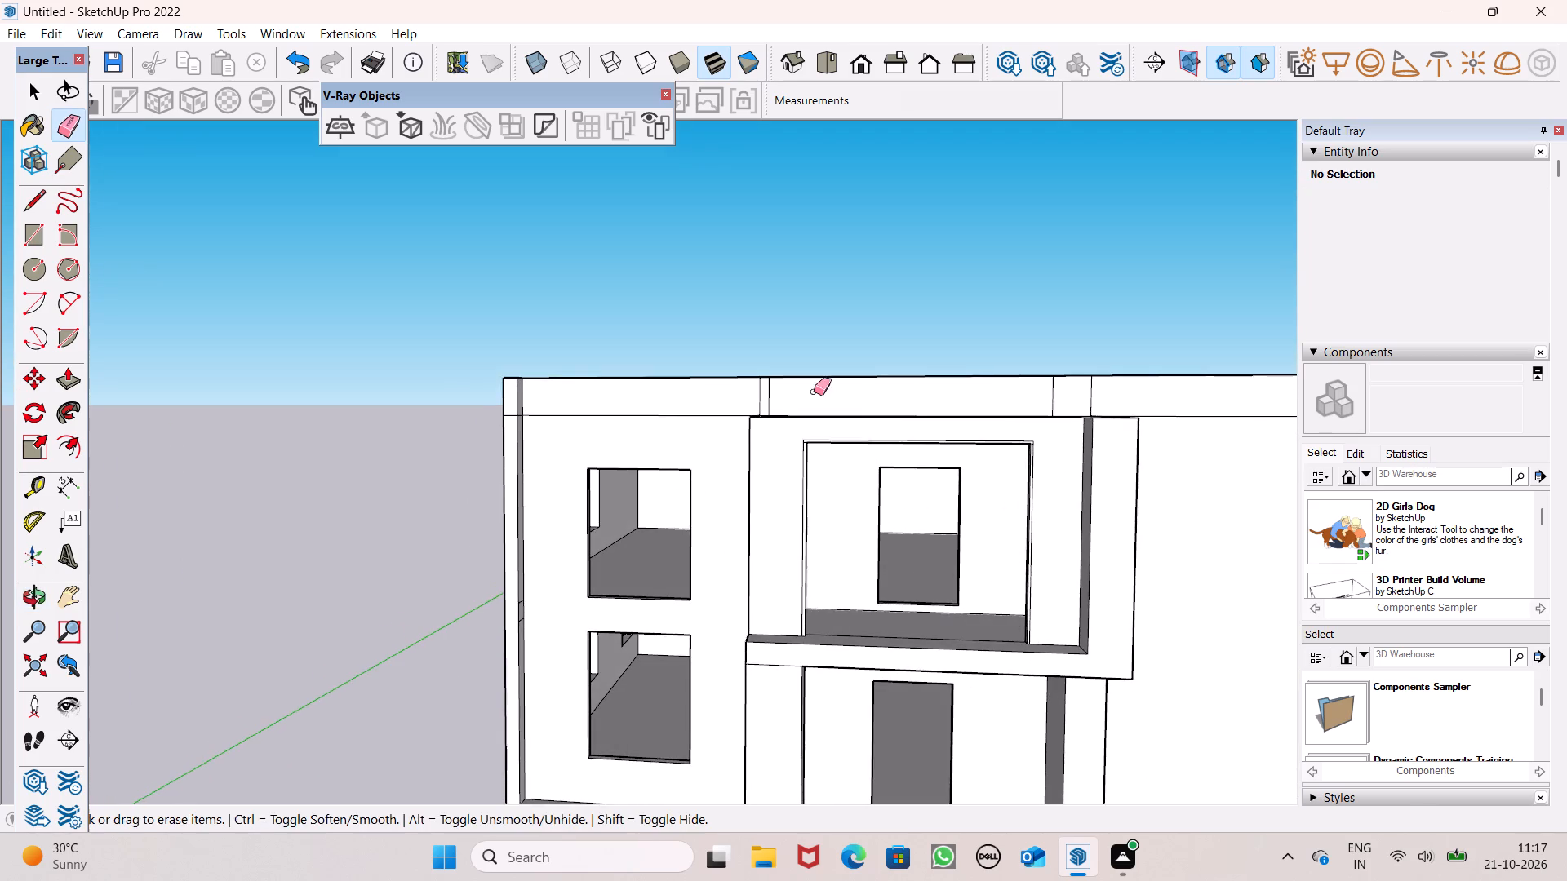
pyautogui.scroll(-2, 808, 427)
pyautogui.moveTo(859, 465); pyautogui.dragTo(874, 562, button='middle')
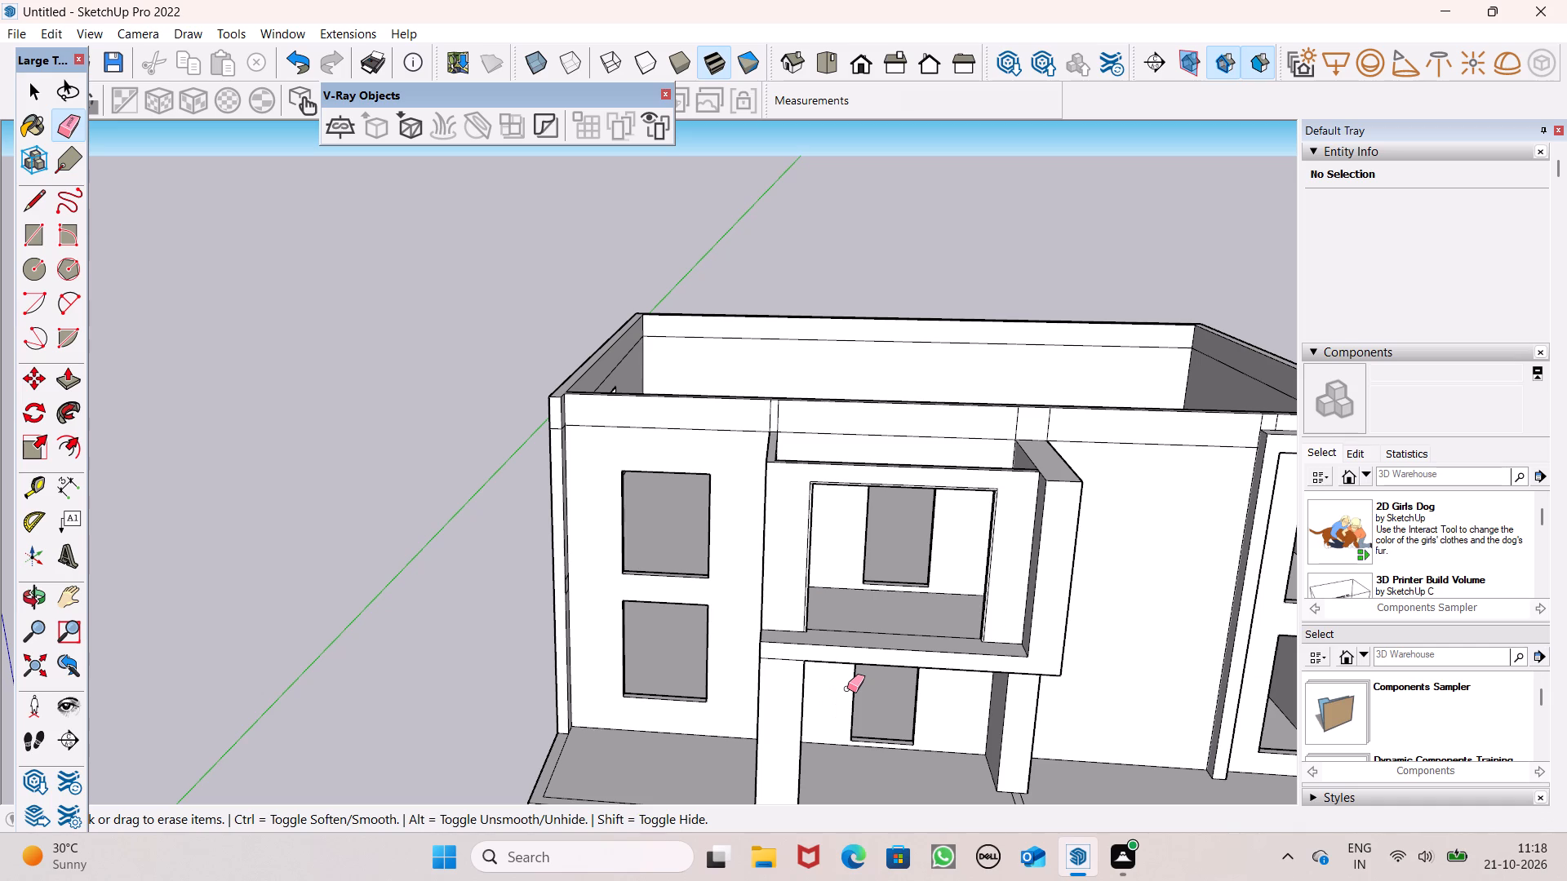
pyautogui.scroll(6, 1136, 413)
pyautogui.scroll(-2, 1133, 437)
pyautogui.moveTo(1023, 498); pyautogui.dragTo(1032, 445, button='middle')
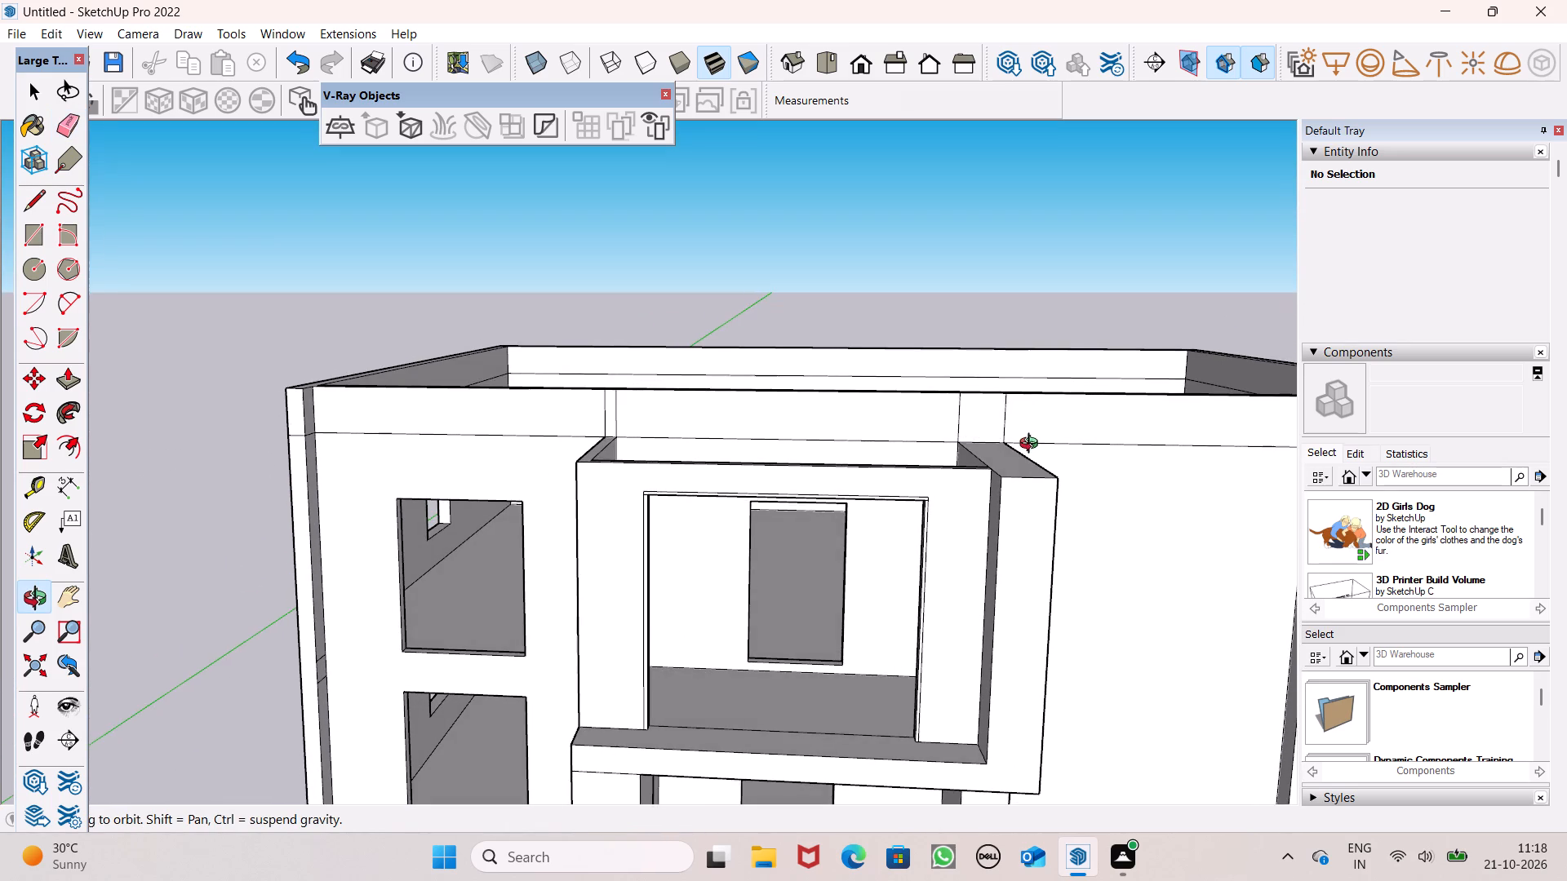
pyautogui.moveTo(1032, 445); pyautogui.dragTo(1009, 447, button='middle')
pyautogui.scroll(3, 715, 441)
pyautogui.moveTo(604, 401); pyautogui.dragTo(541, 404)
pyautogui.scroll(-3, 610, 454)
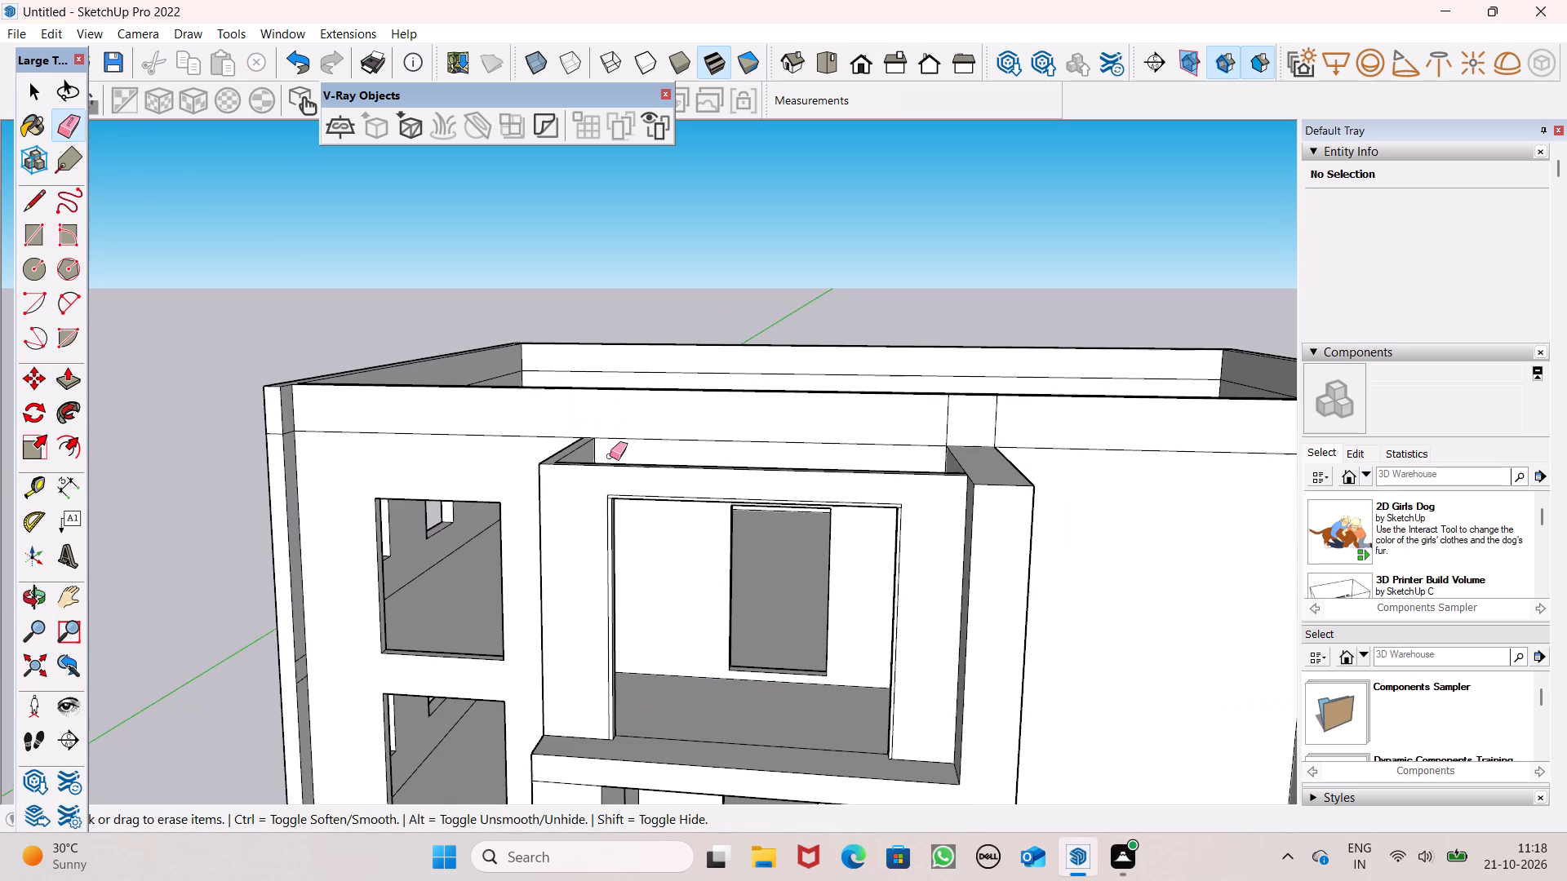
pyautogui.moveTo(1006, 425); pyautogui.dragTo(937, 431)
pyautogui.click(934, 431)
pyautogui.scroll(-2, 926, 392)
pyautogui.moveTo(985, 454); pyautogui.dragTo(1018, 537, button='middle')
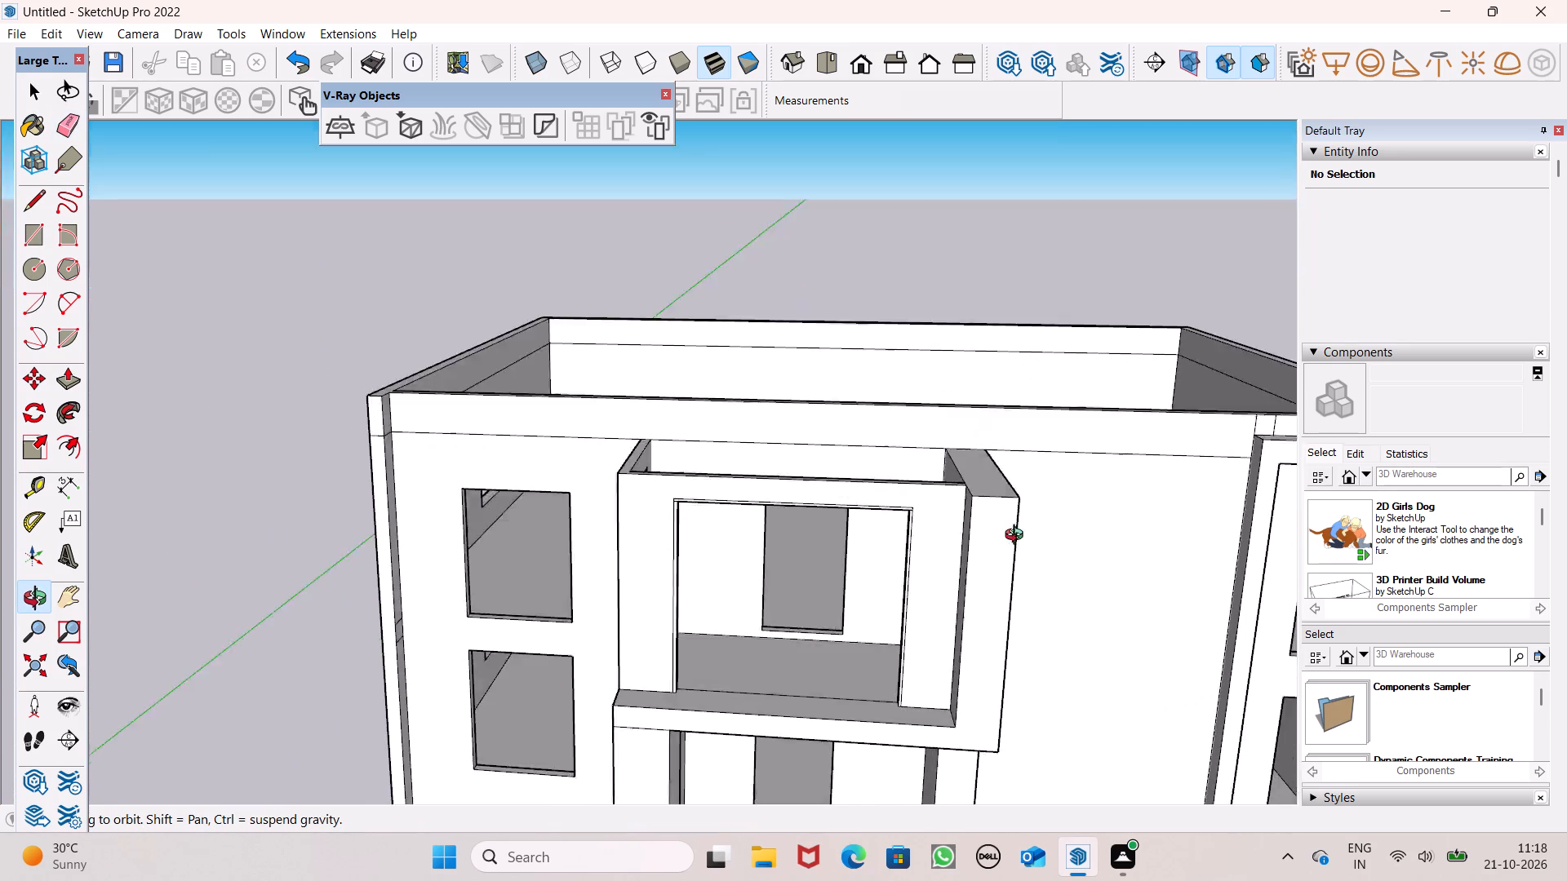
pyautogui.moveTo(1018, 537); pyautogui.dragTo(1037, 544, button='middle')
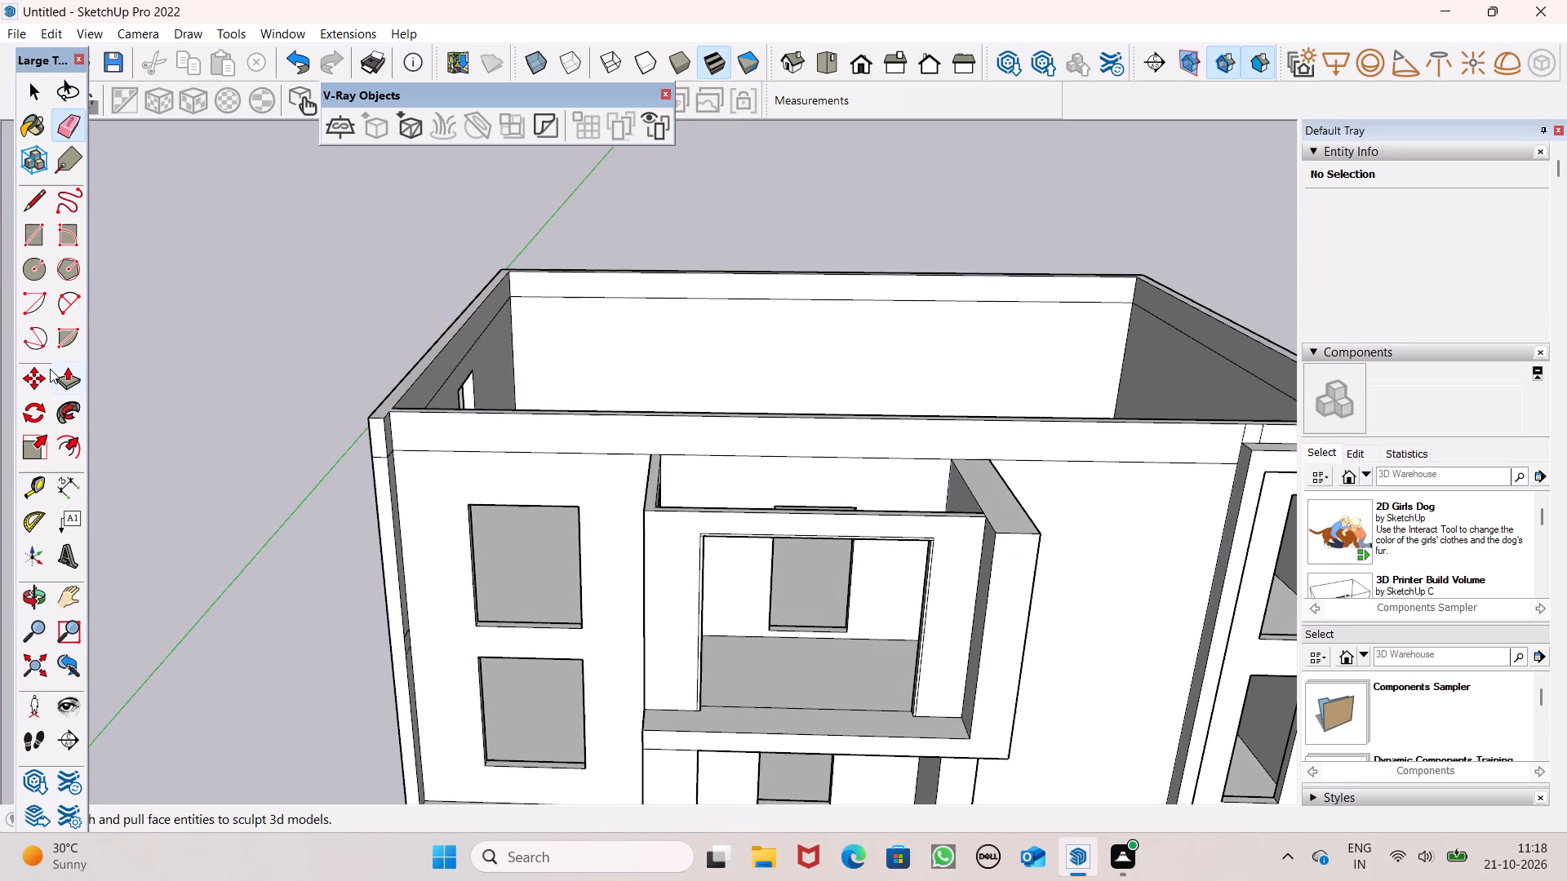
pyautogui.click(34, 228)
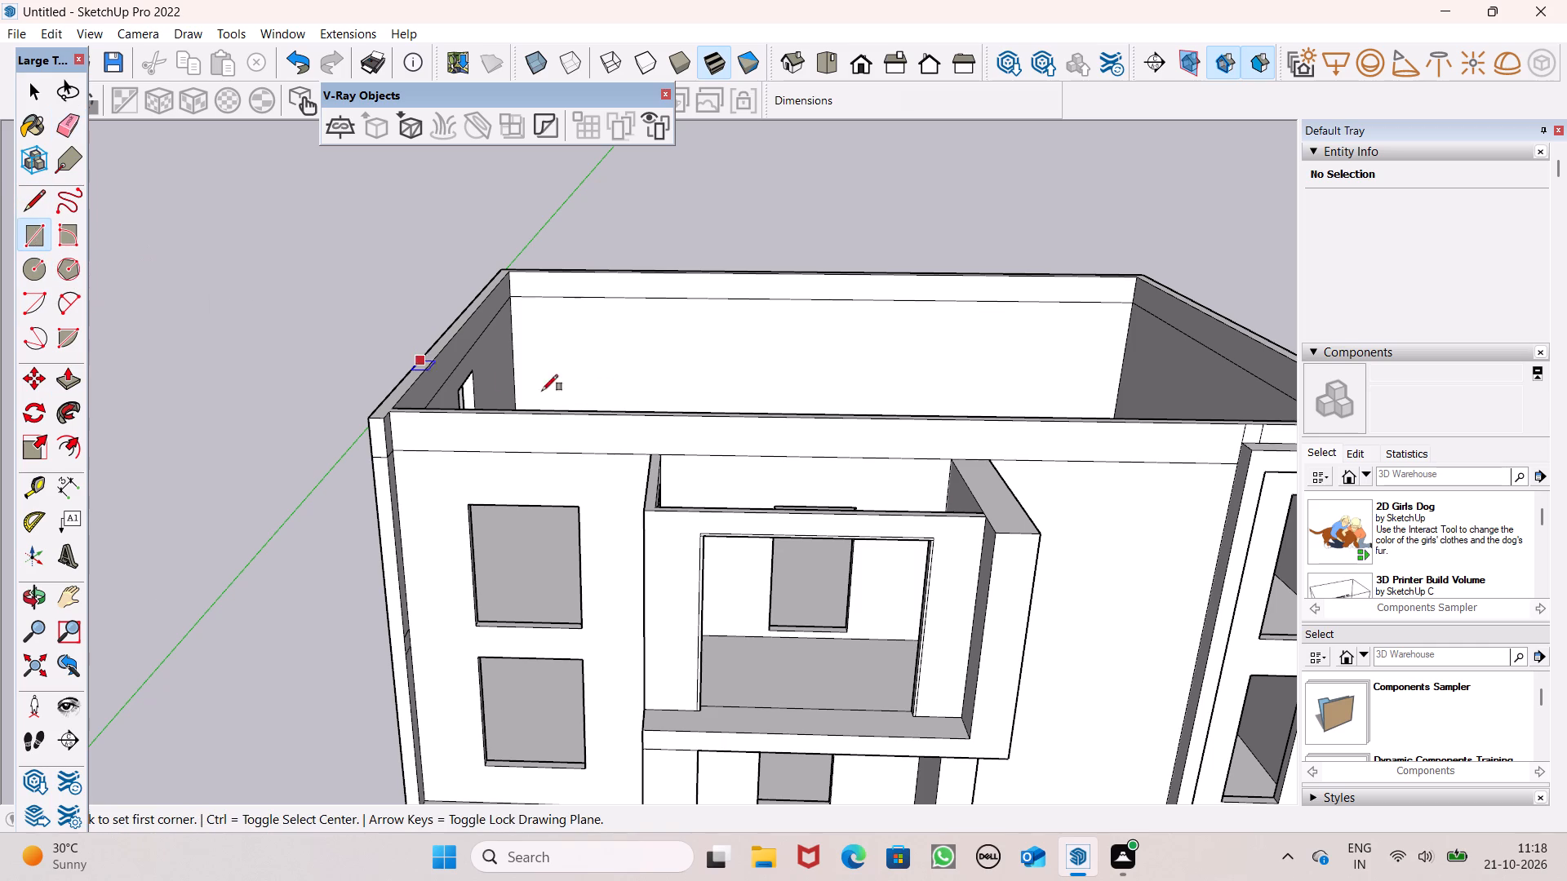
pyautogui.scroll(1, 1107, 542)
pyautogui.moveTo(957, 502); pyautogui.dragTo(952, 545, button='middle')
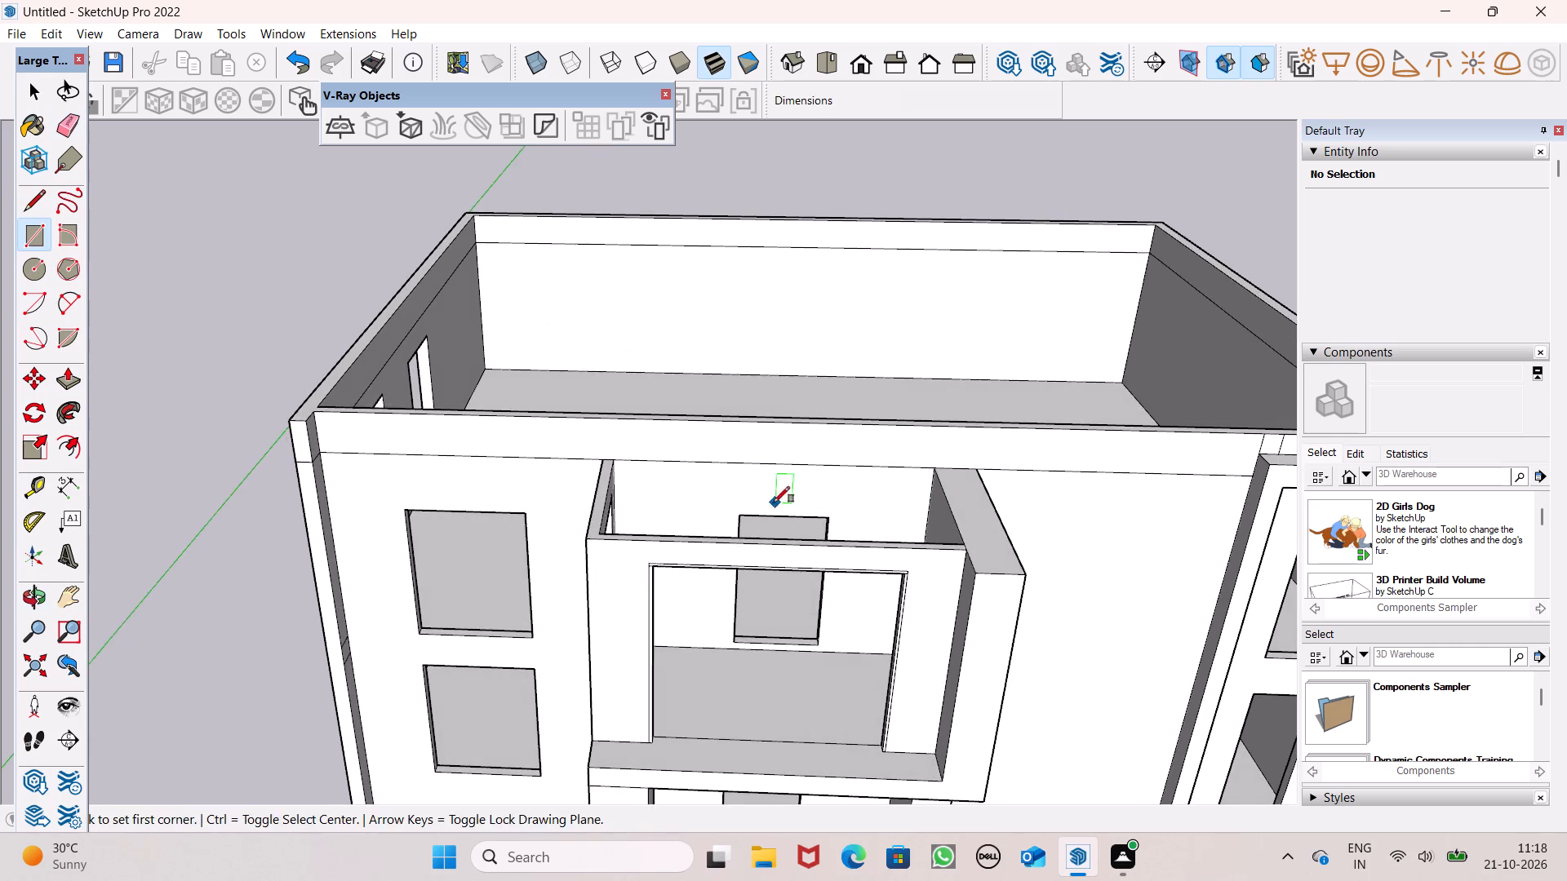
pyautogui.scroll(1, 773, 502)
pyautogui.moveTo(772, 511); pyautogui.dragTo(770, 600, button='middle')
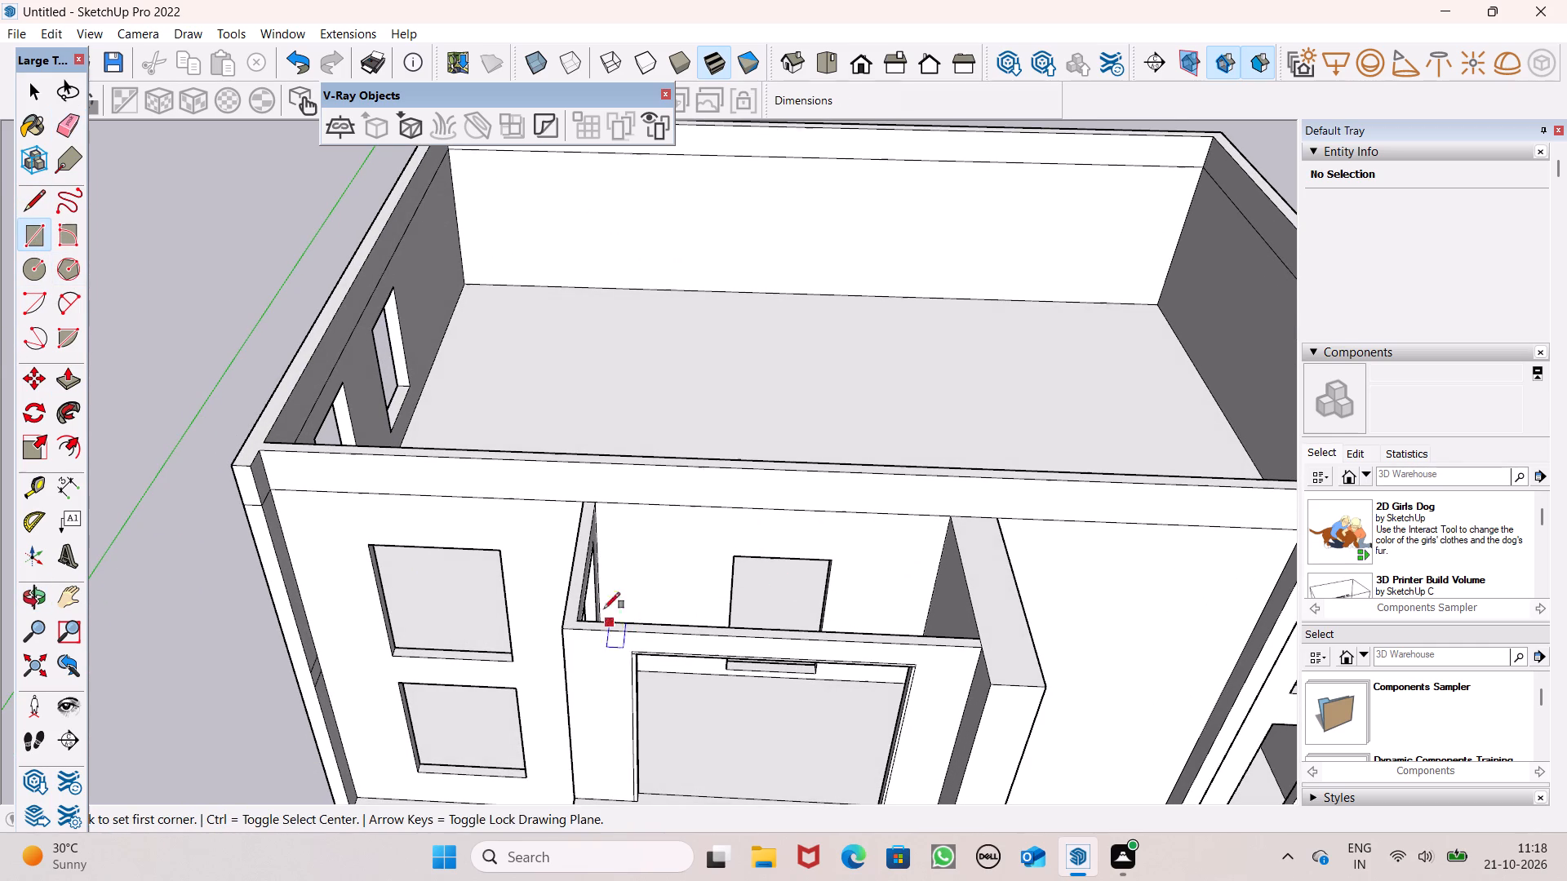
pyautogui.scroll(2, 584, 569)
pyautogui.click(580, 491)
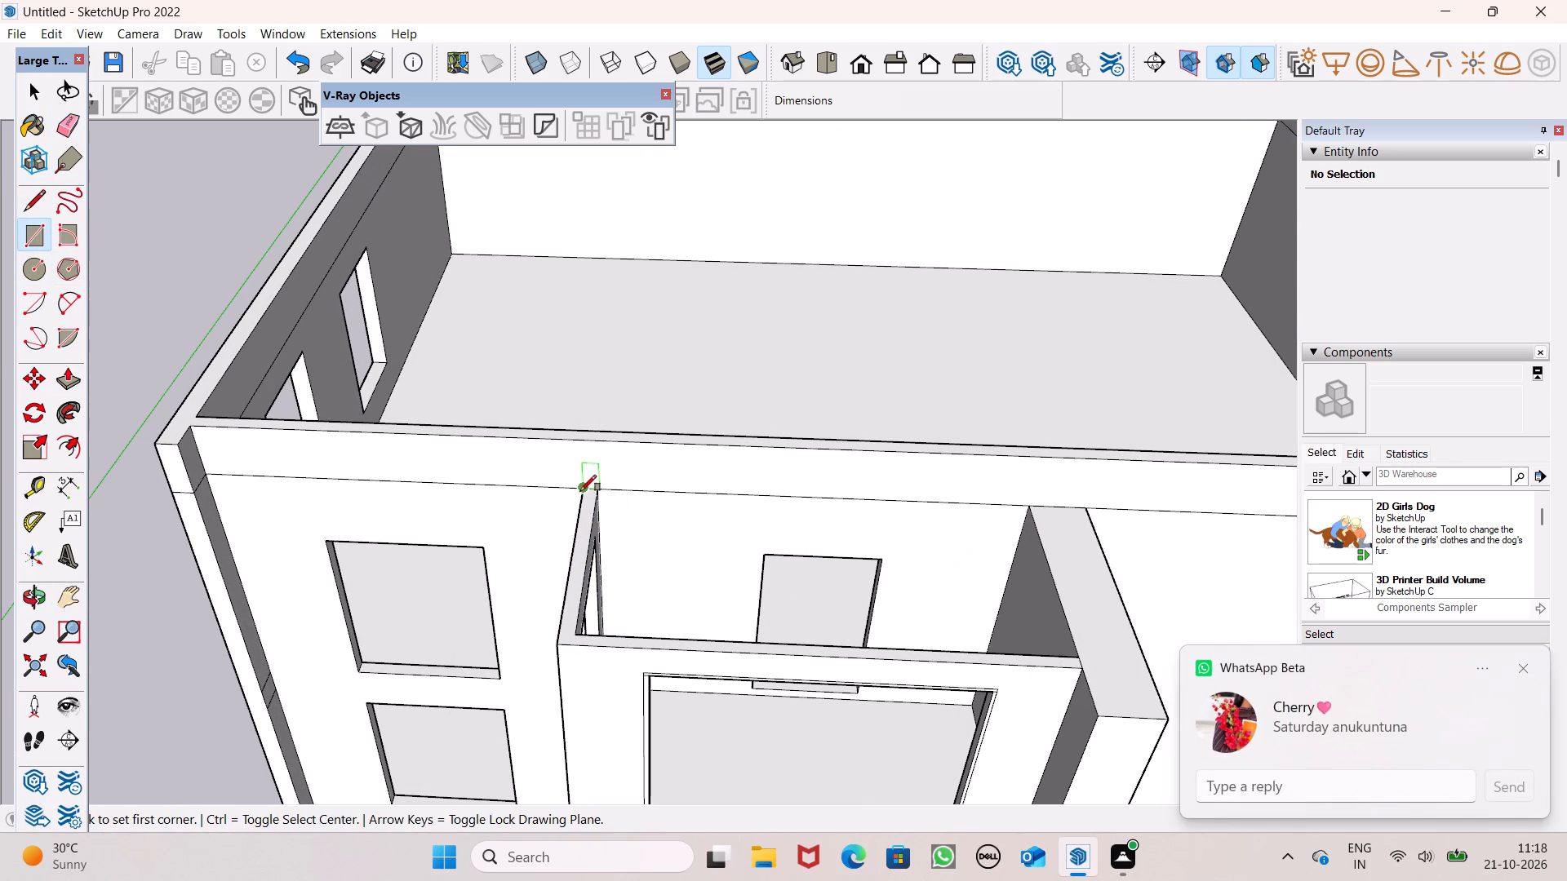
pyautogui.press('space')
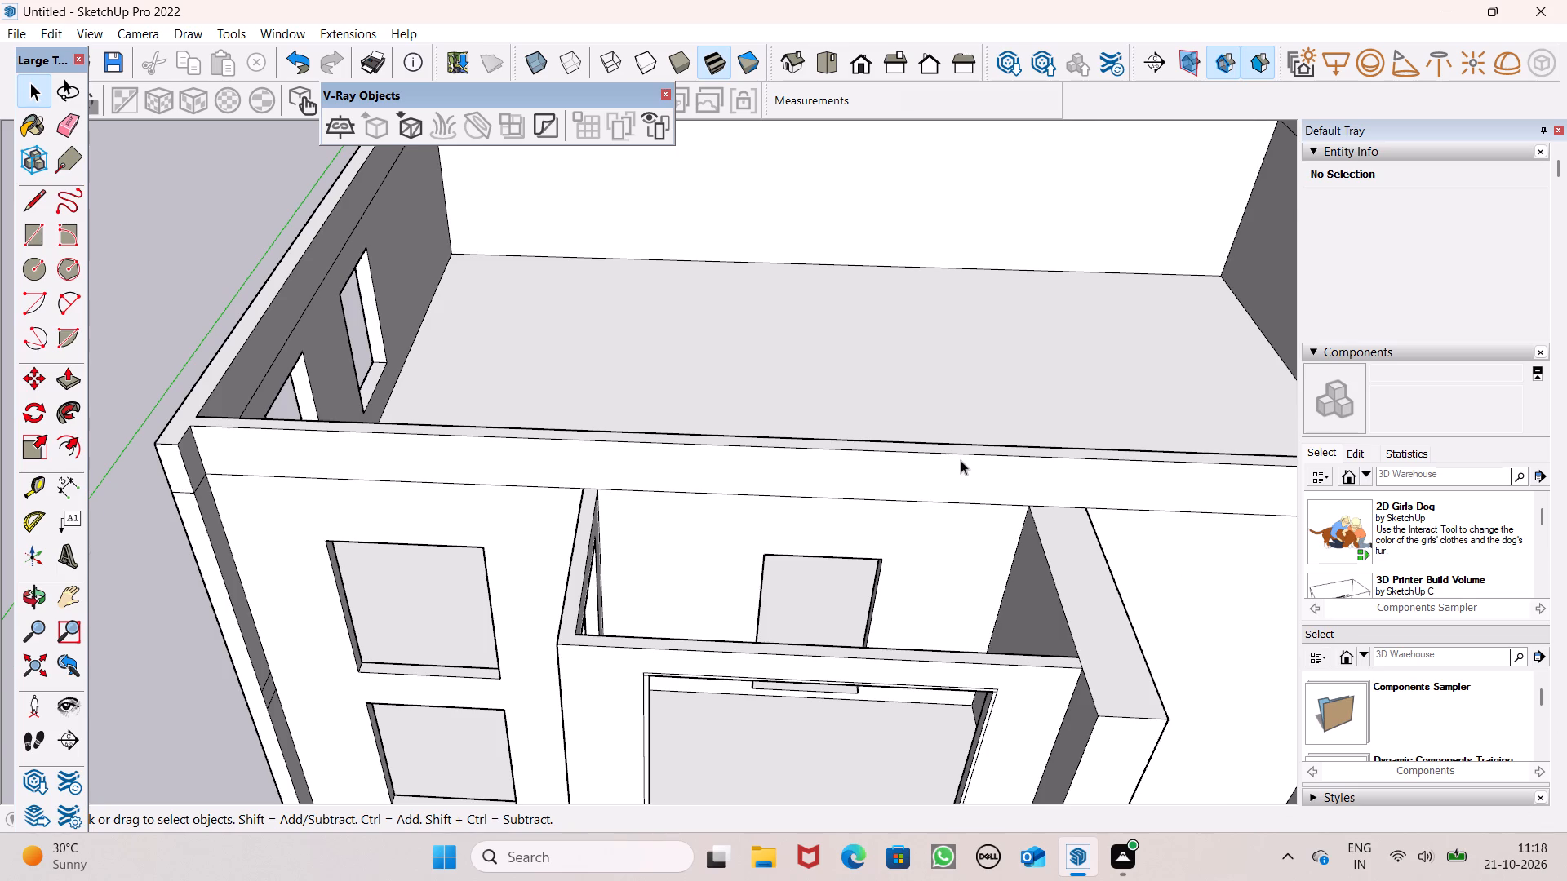
# Draw a rectangle about 14' 6" by 6' 10" over the open top of the projecting balcony box, from its rear wall corner to its opposite front corner.
pyautogui.scroll(-2, 955, 460)
pyautogui.moveTo(938, 529); pyautogui.dragTo(921, 335, button='middle')
pyautogui.scroll(1, 936, 511)
pyautogui.scroll(1, 916, 388)
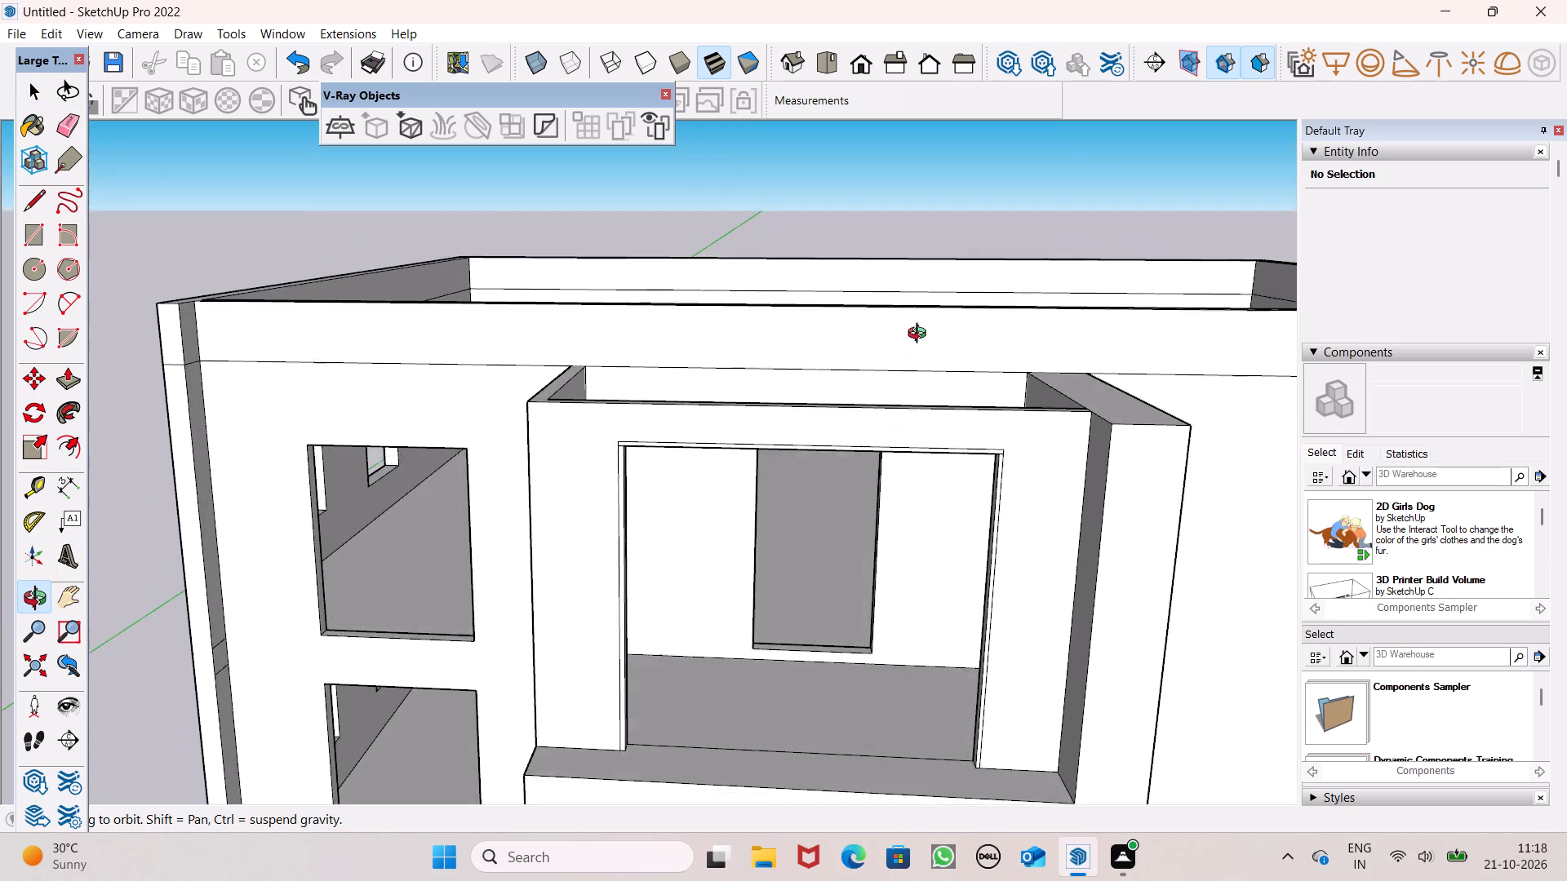
pyautogui.moveTo(921, 335); pyautogui.dragTo(982, 343, button='middle')
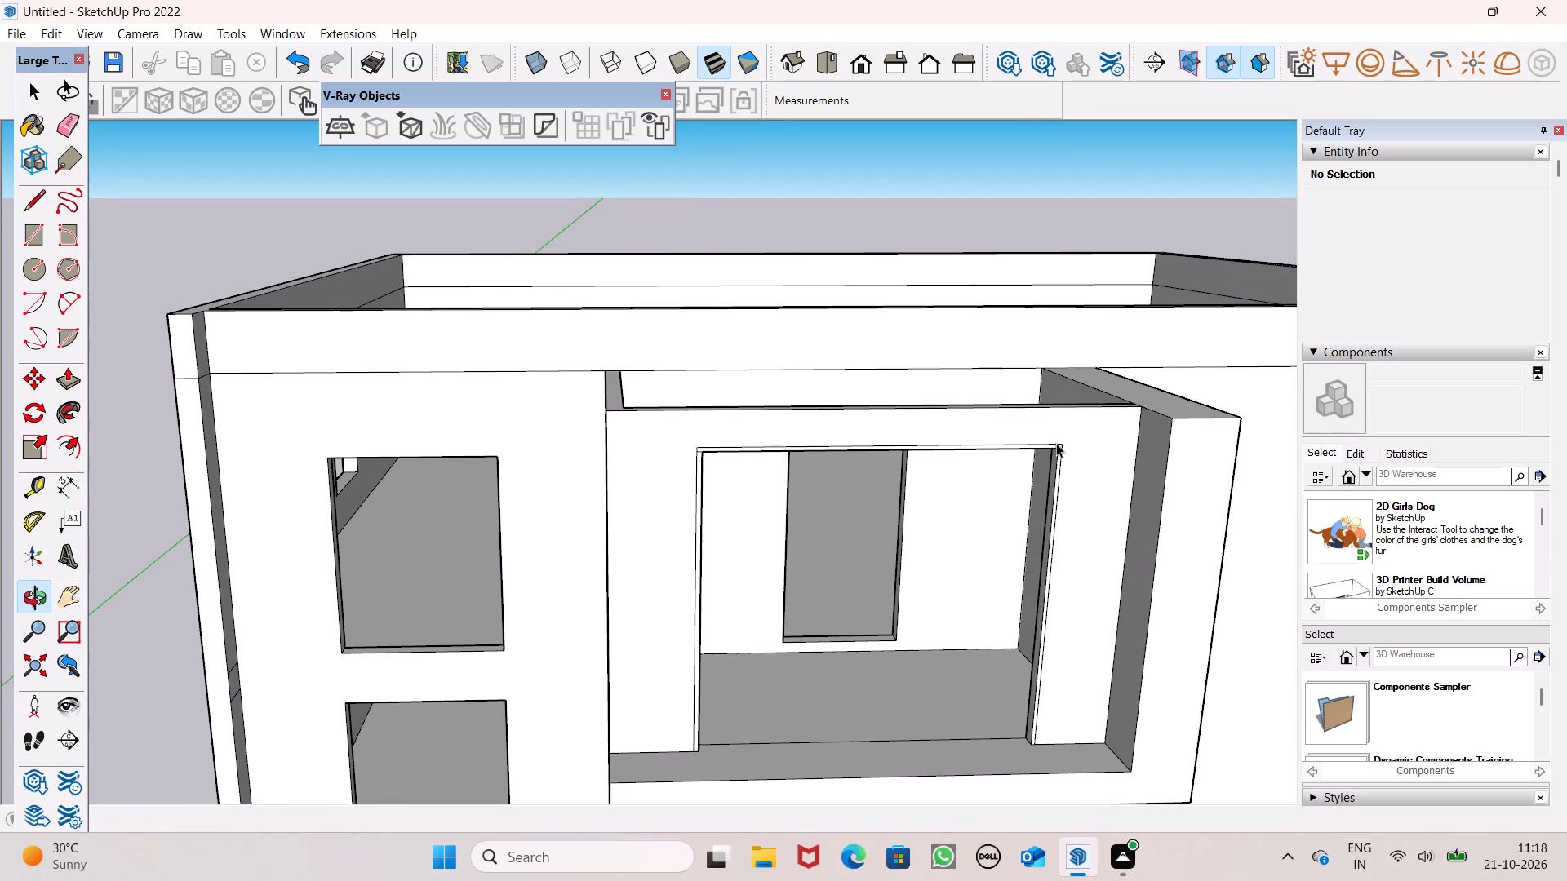
pyautogui.moveTo(1047, 459); pyautogui.dragTo(1028, 495, button='middle')
pyautogui.scroll(-2, 908, 410)
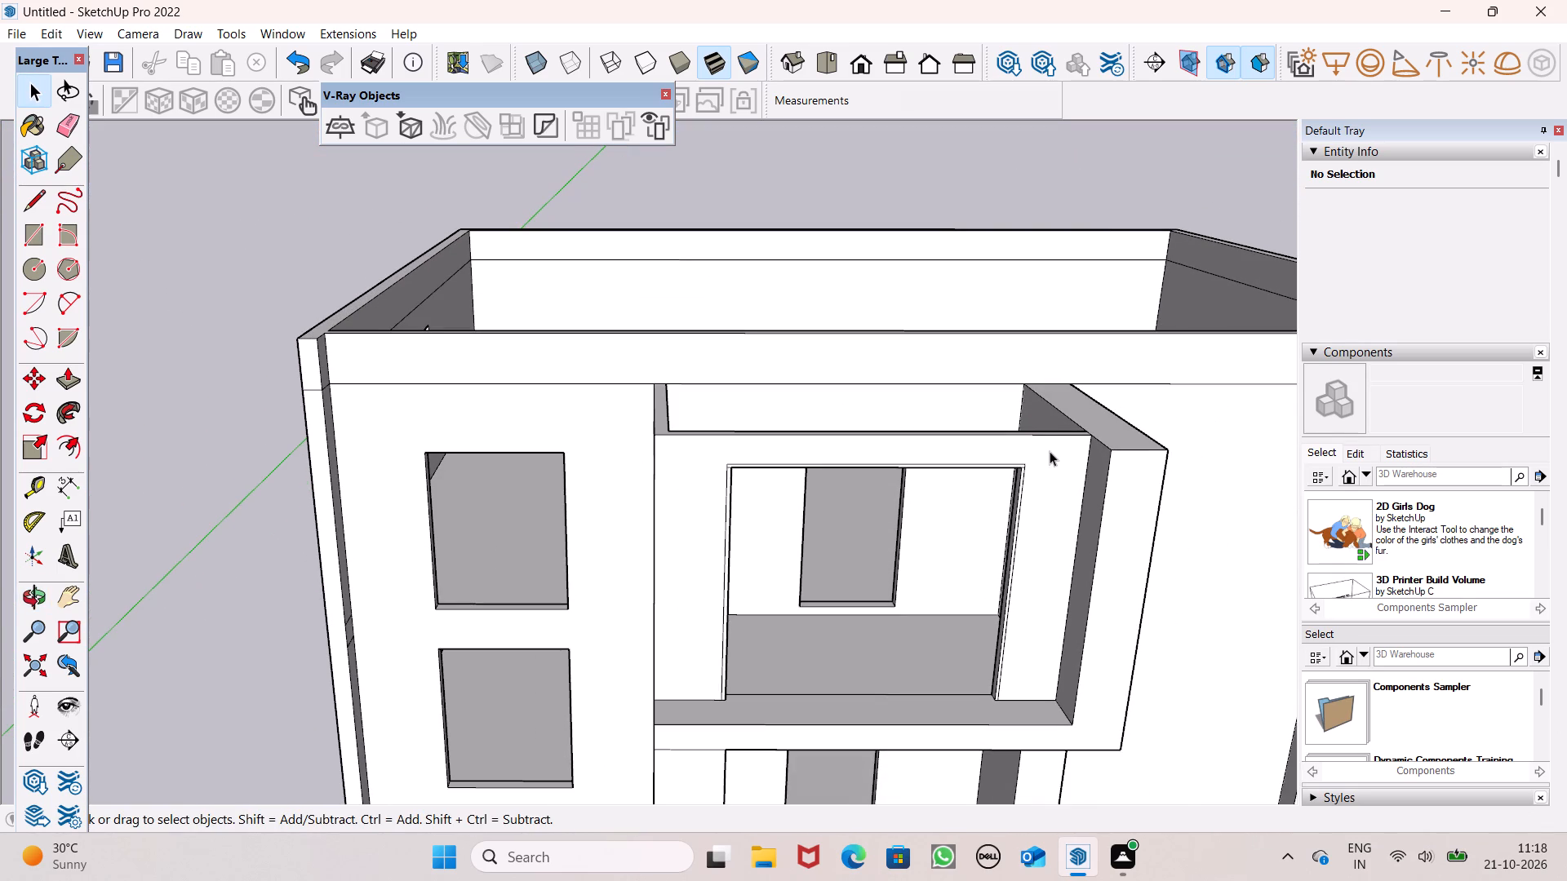
pyautogui.moveTo(819, 436); pyautogui.dragTo(822, 526, button='middle')
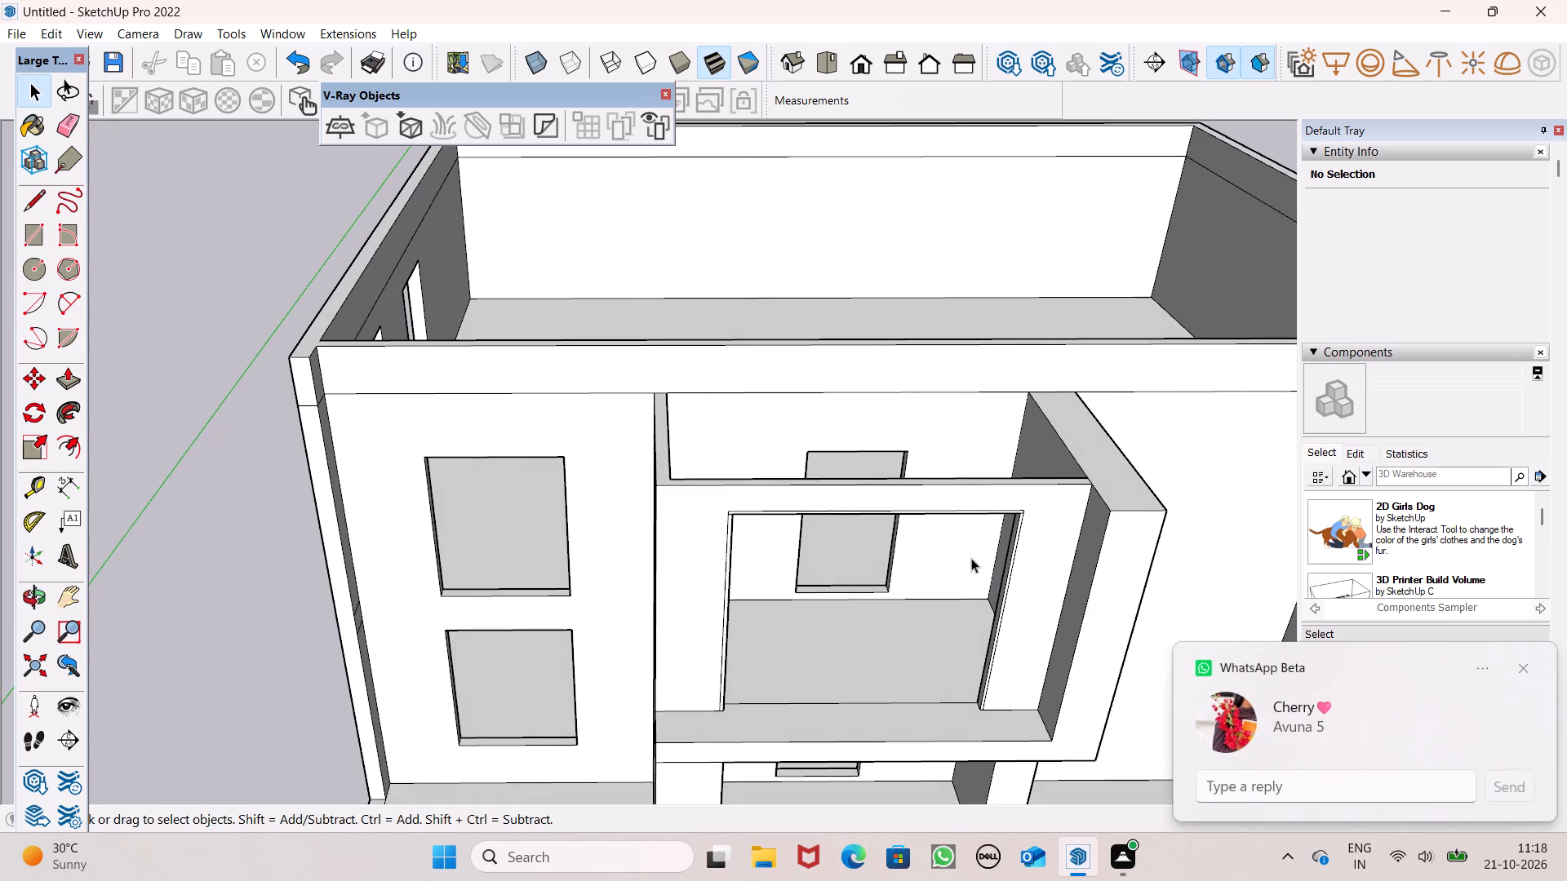
pyautogui.click(1519, 662)
pyautogui.scroll(-1, 724, 414)
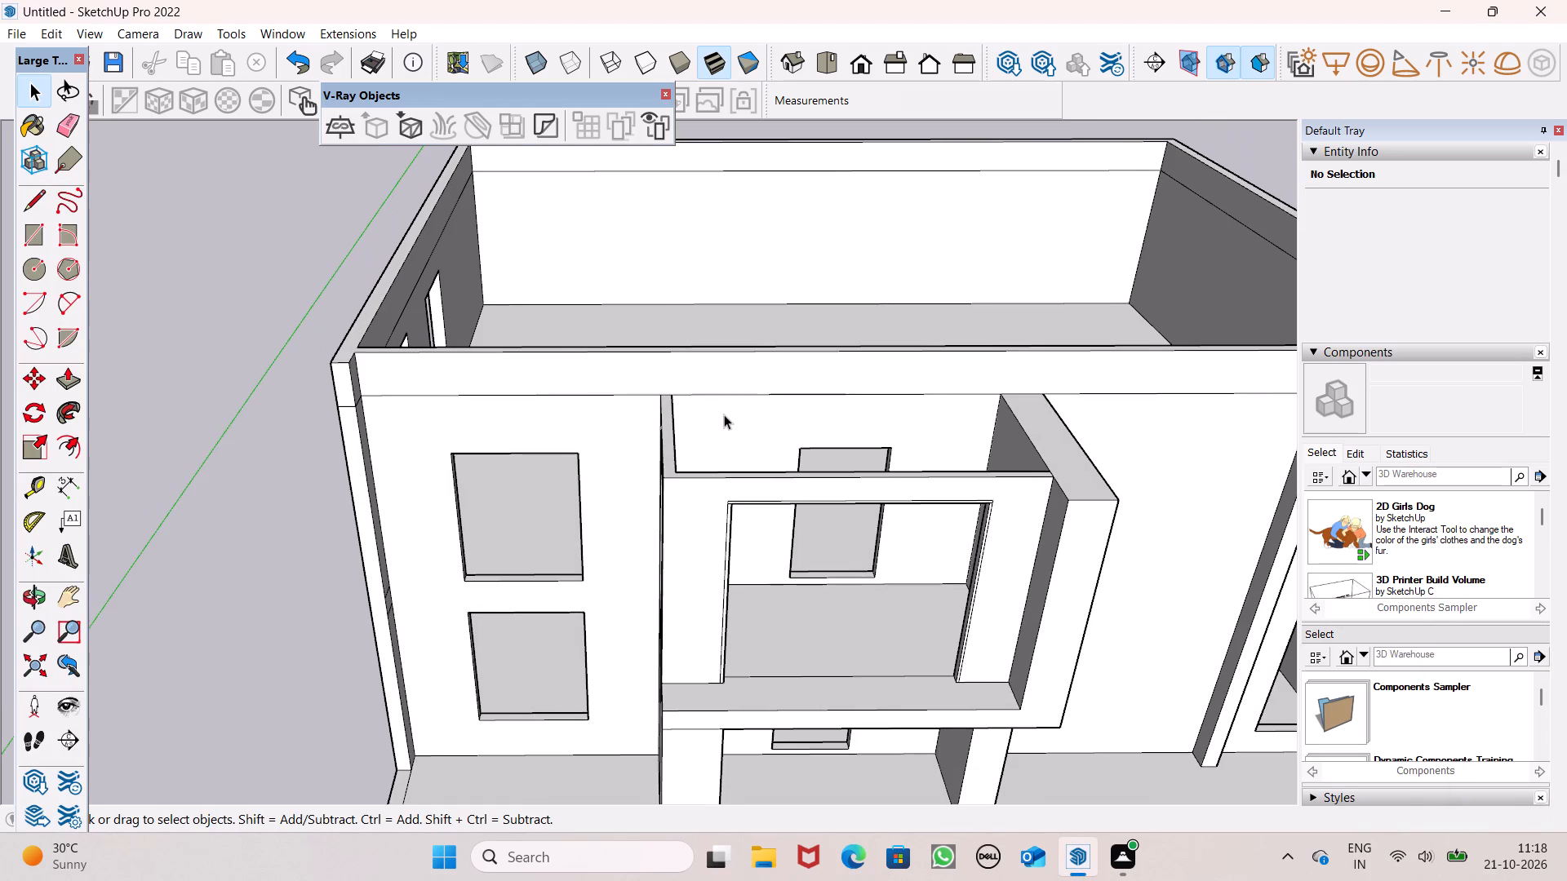
pyautogui.scroll(-1, 724, 417)
pyautogui.moveTo(779, 453); pyautogui.dragTo(779, 484, button='middle')
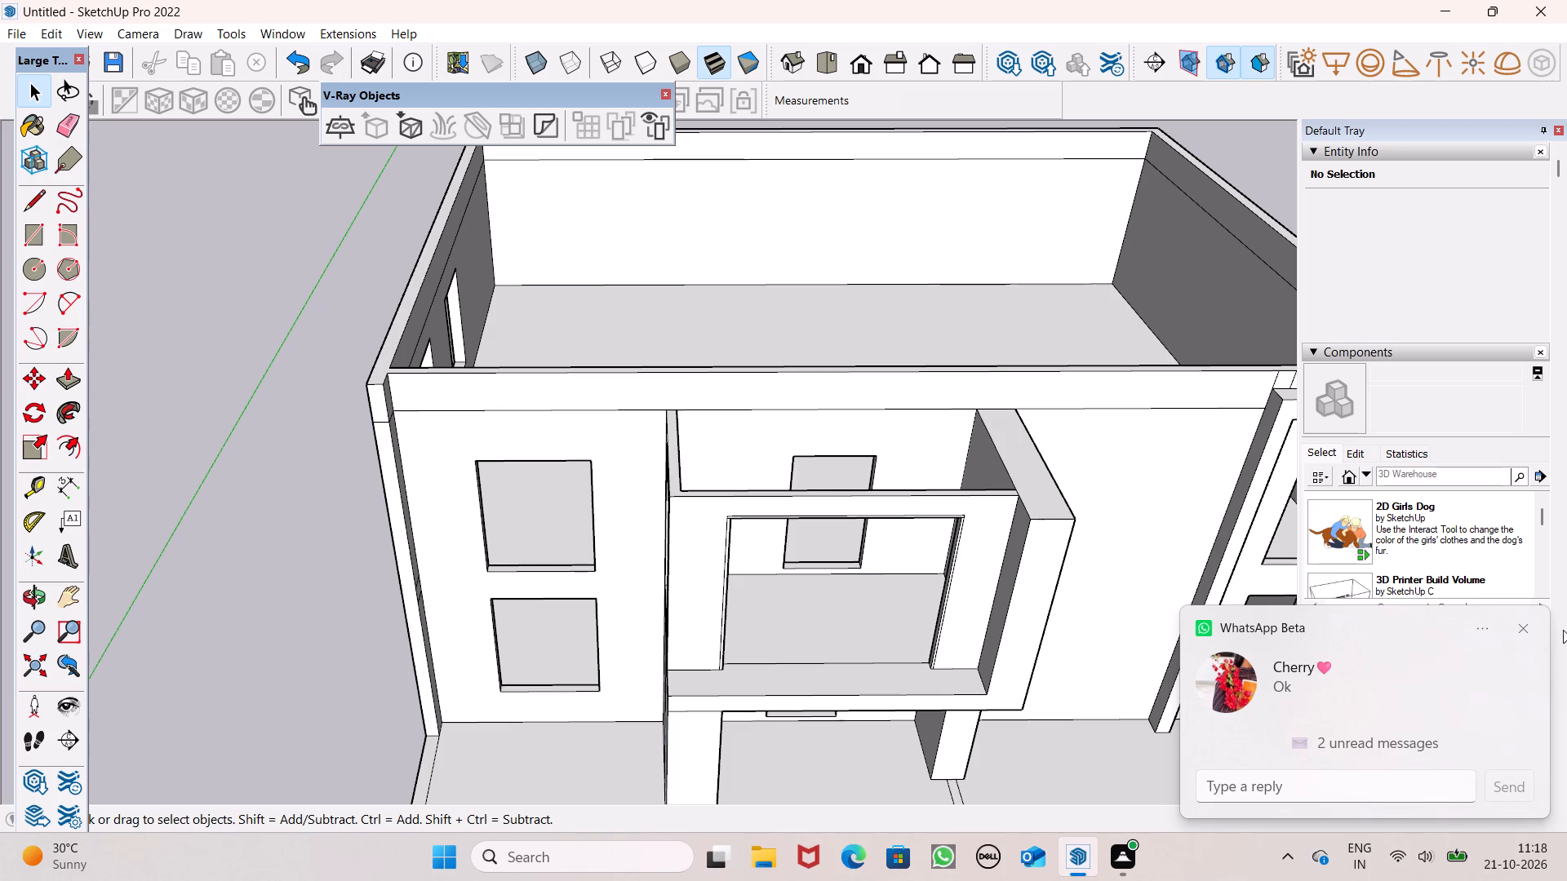
pyautogui.click(1523, 640)
pyautogui.scroll(-2, 625, 432)
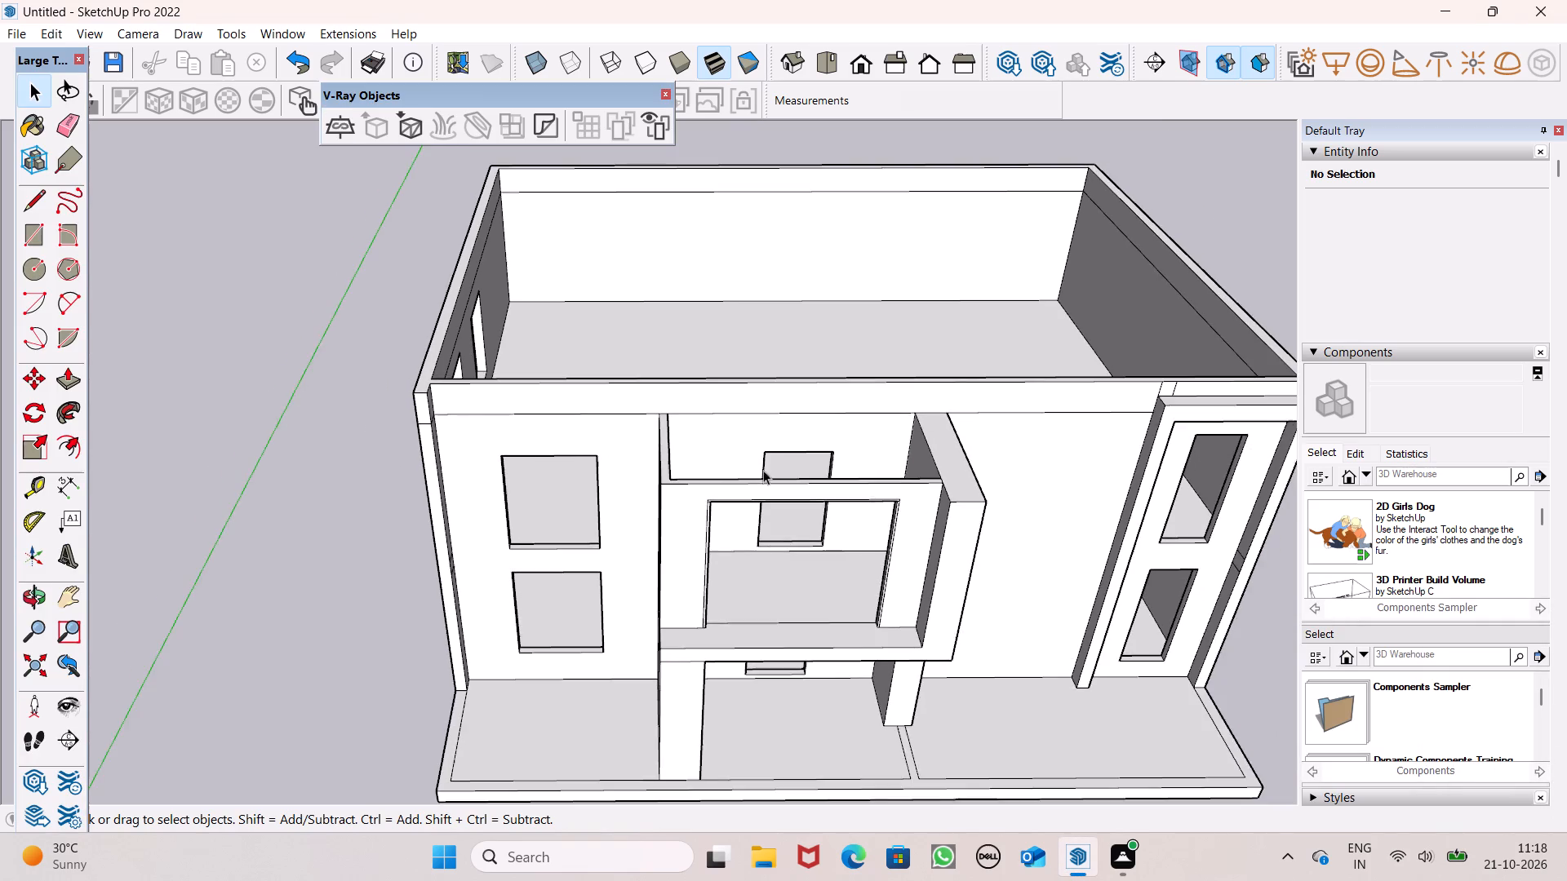
pyautogui.moveTo(763, 470); pyautogui.dragTo(759, 576, button='middle')
pyautogui.scroll(6, 810, 525)
pyautogui.scroll(-2, 694, 503)
pyautogui.moveTo(663, 509); pyautogui.dragTo(660, 545, button='middle')
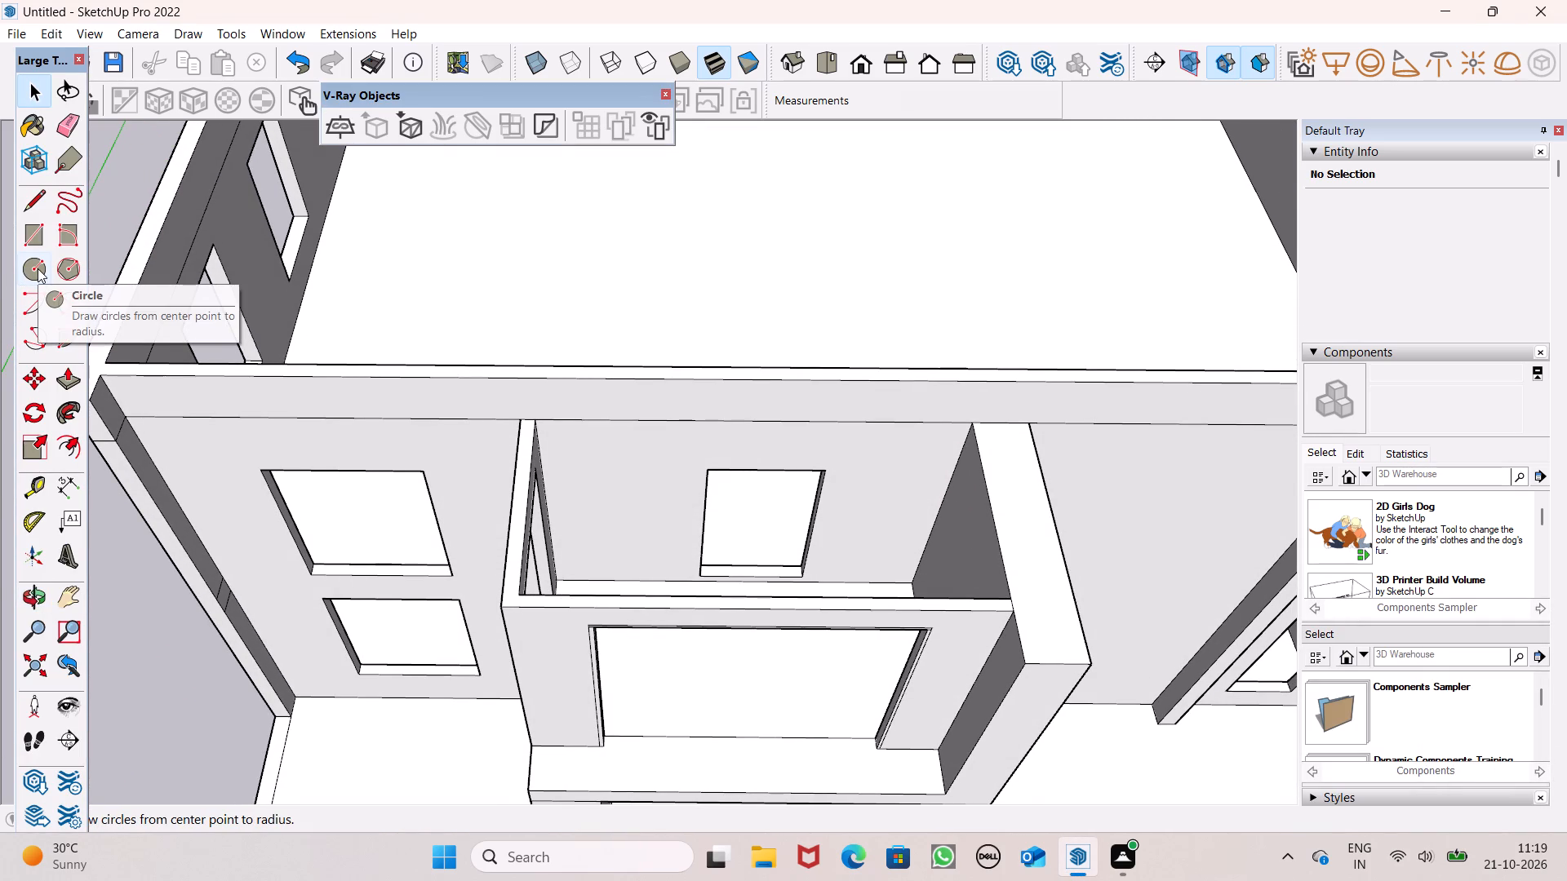
pyautogui.click(44, 237)
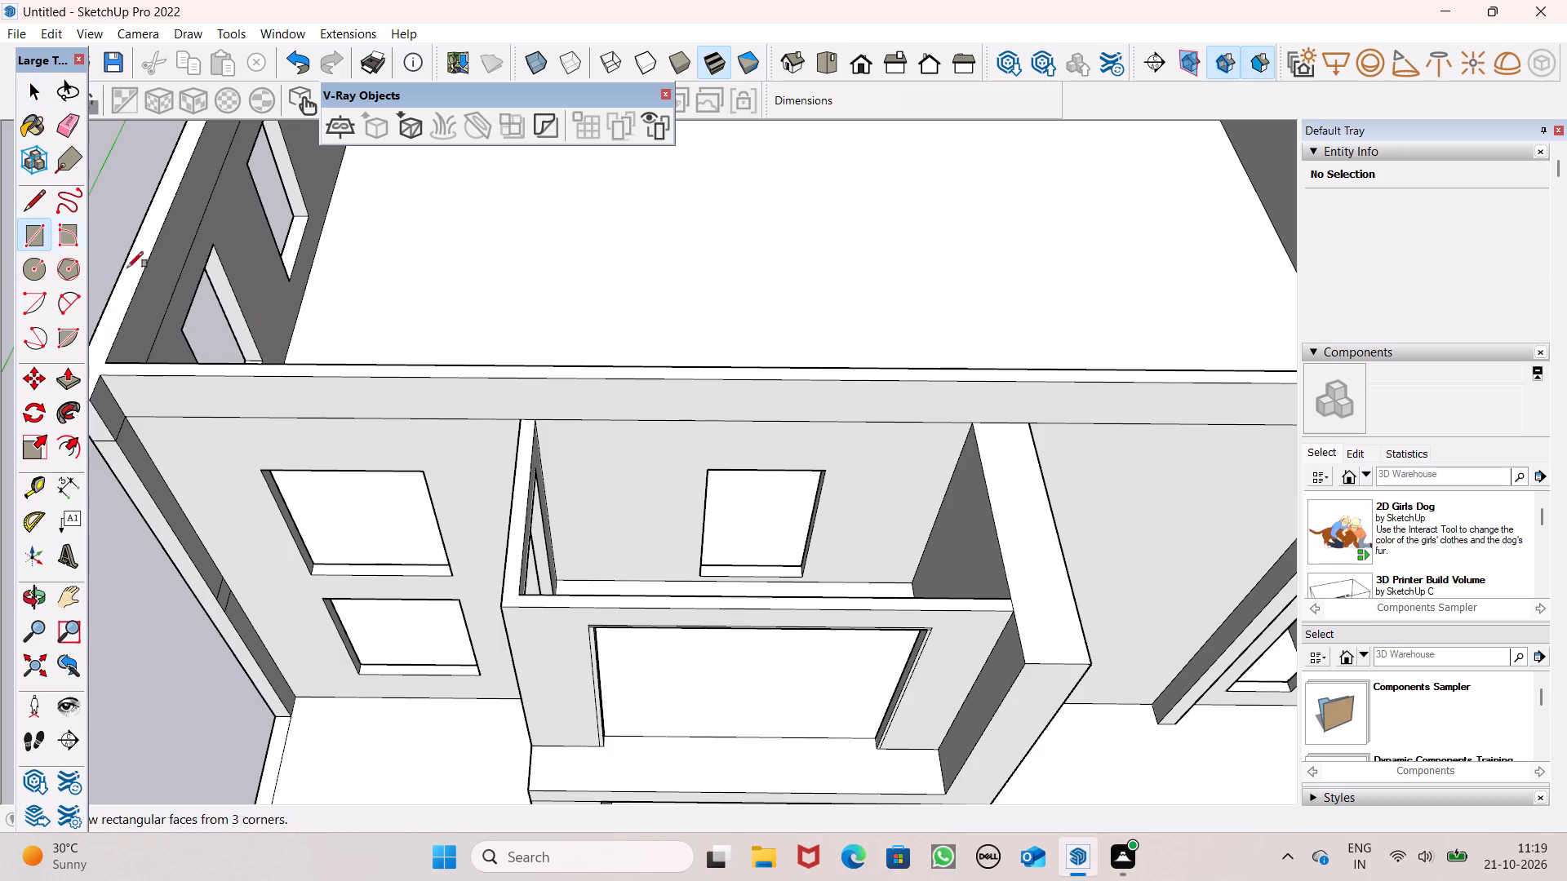
pyautogui.click(524, 418)
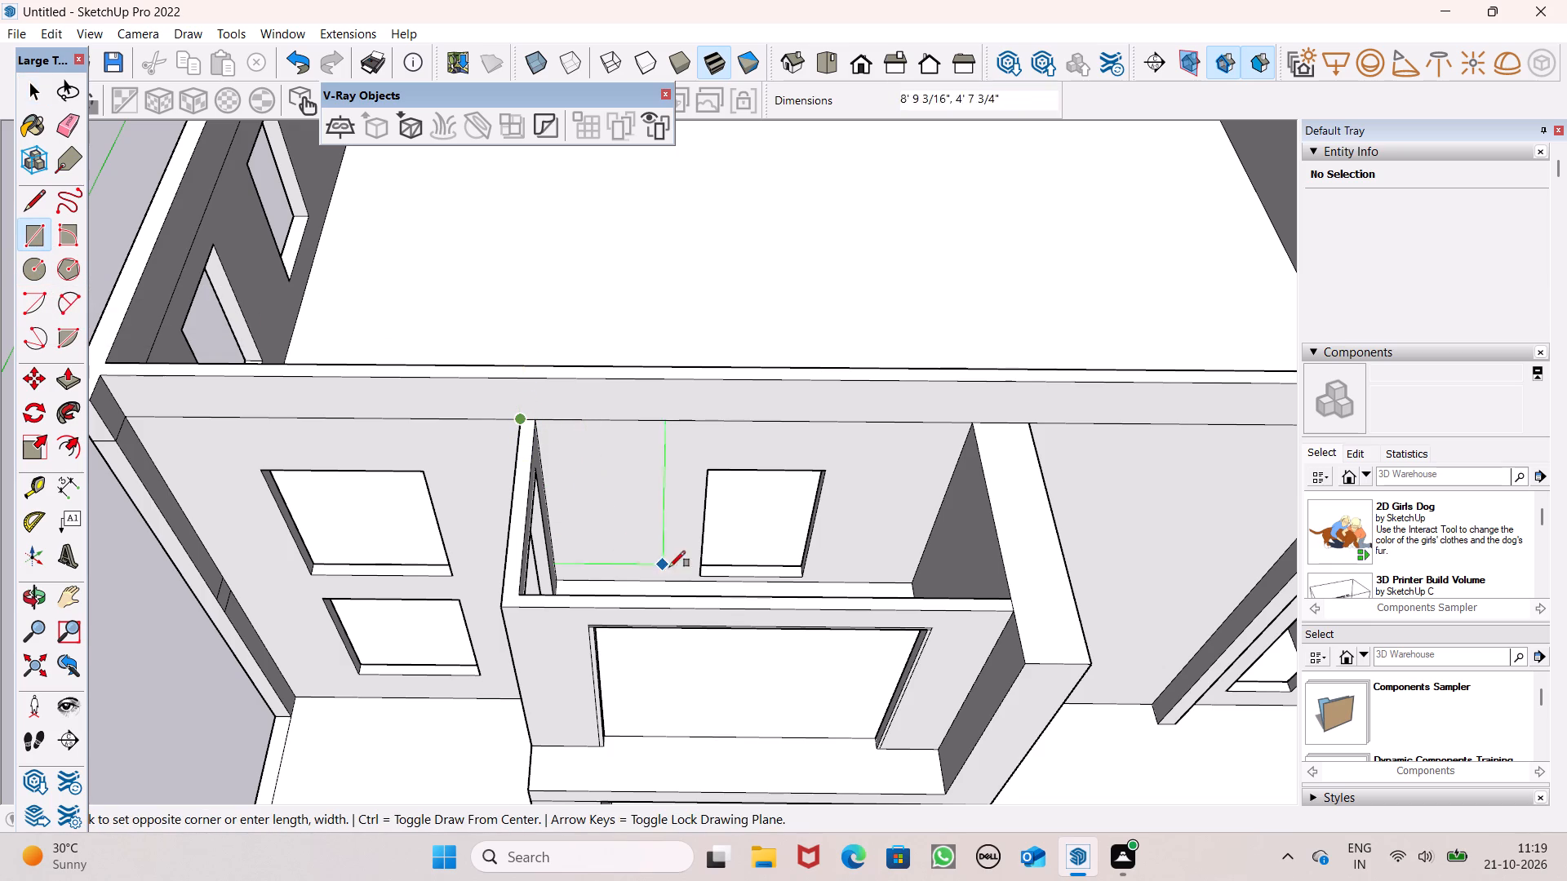
pyautogui.click(1009, 608)
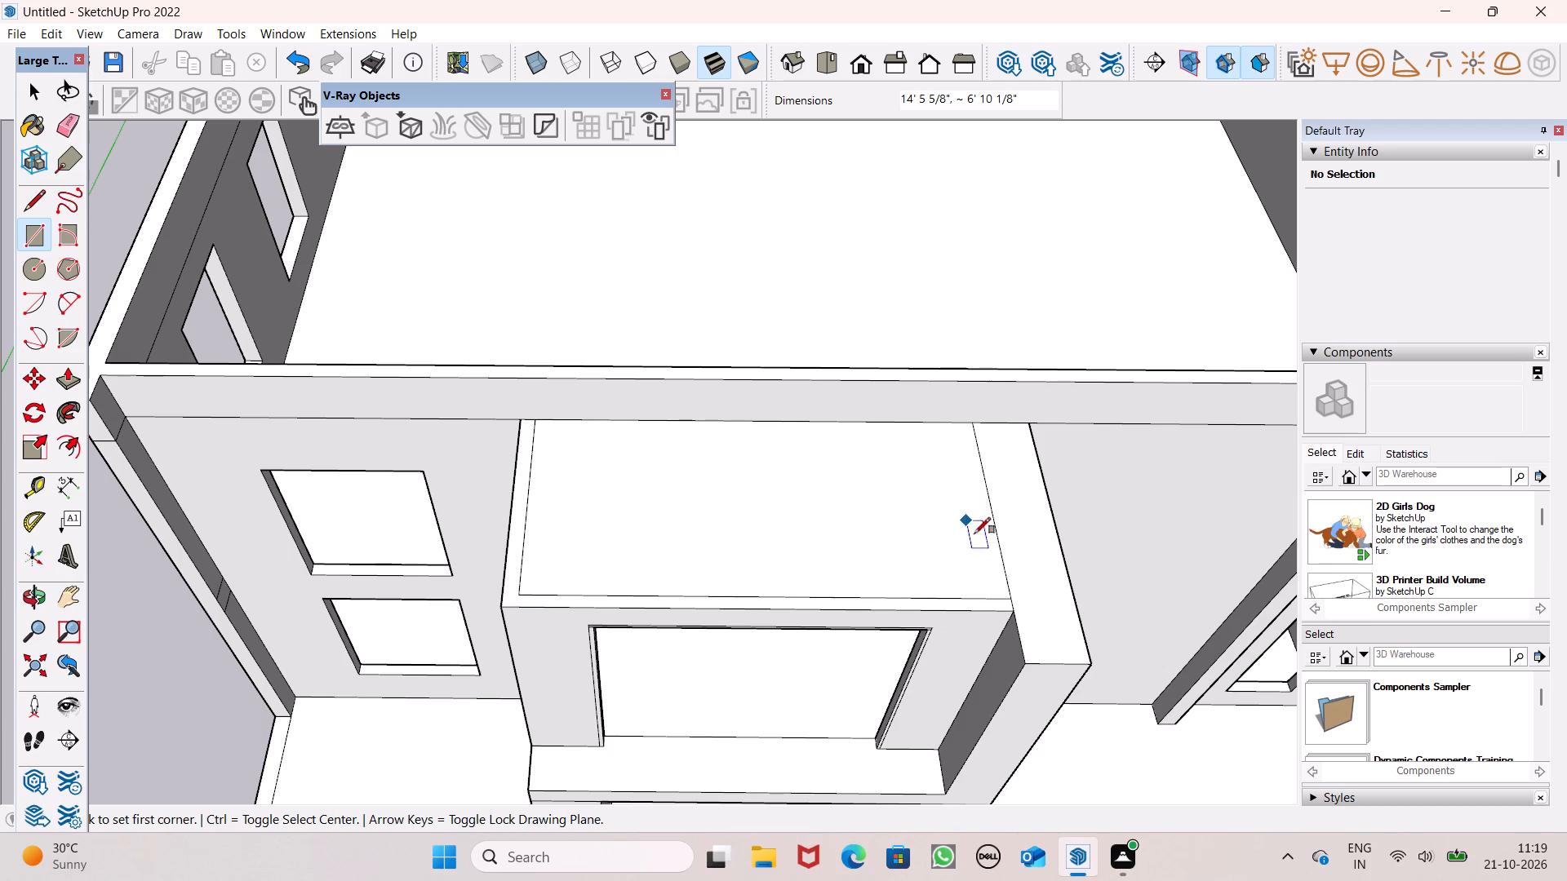
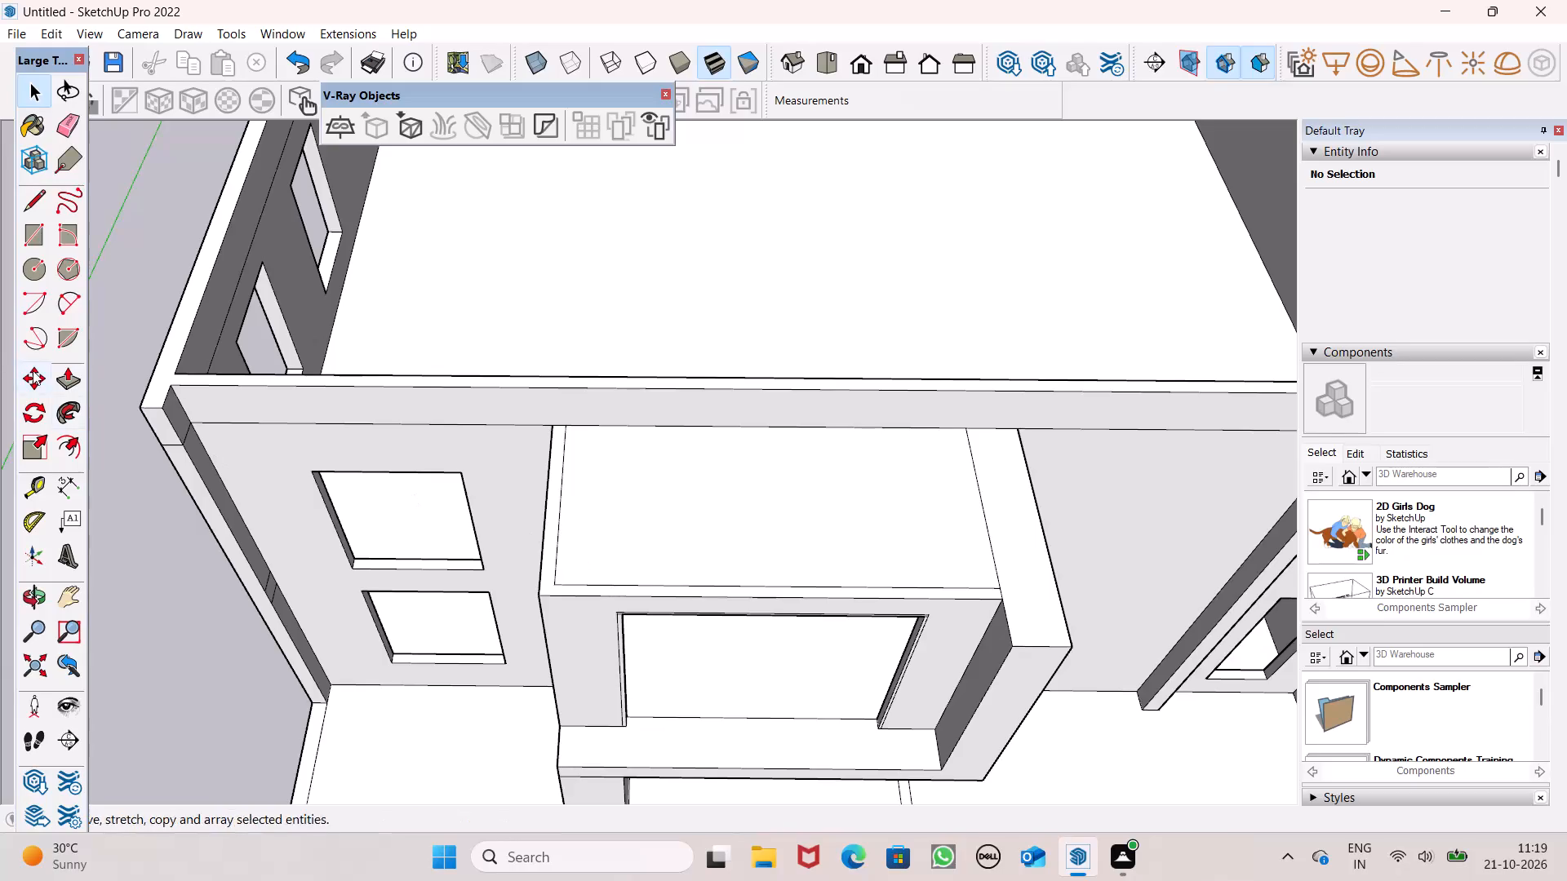
# Push/Pull the rectangle over the projecting balcony box upward about 6 7/16" to form a roof slab.
pyautogui.click(62, 394)
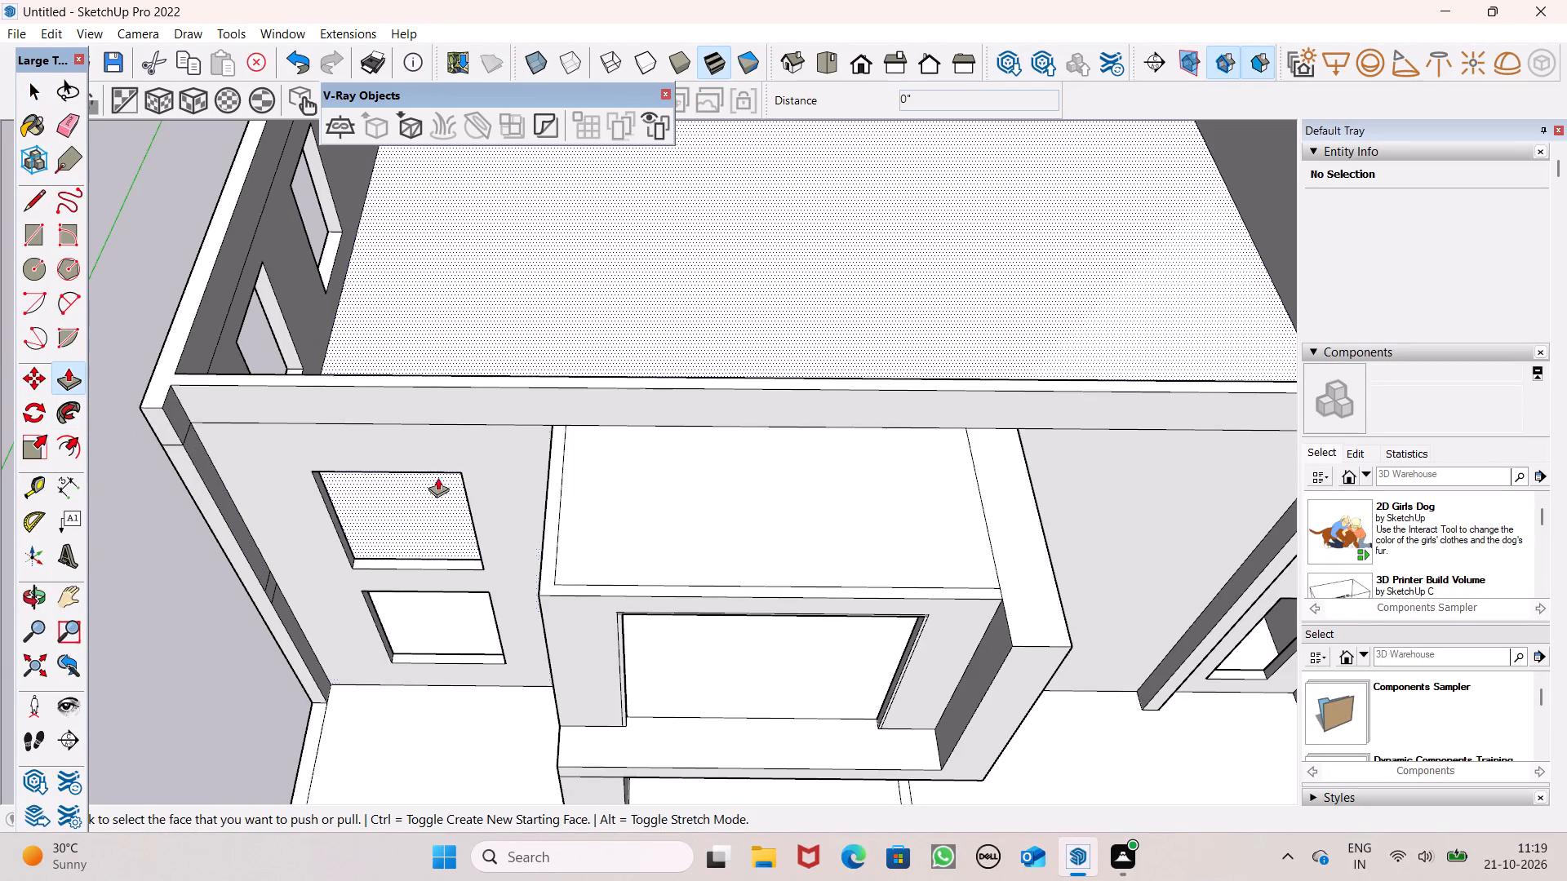
pyautogui.moveTo(659, 533); pyautogui.dragTo(726, 498, button='middle')
pyautogui.scroll(3, 610, 542)
pyautogui.moveTo(618, 547); pyautogui.dragTo(608, 533)
# Extend the roof slab's end face nearest the stacked windows outward about 5 11/16", plus a further 2 11/16" overhang past the box side.
pyautogui.moveTo(569, 617); pyautogui.dragTo(700, 500, button='middle')
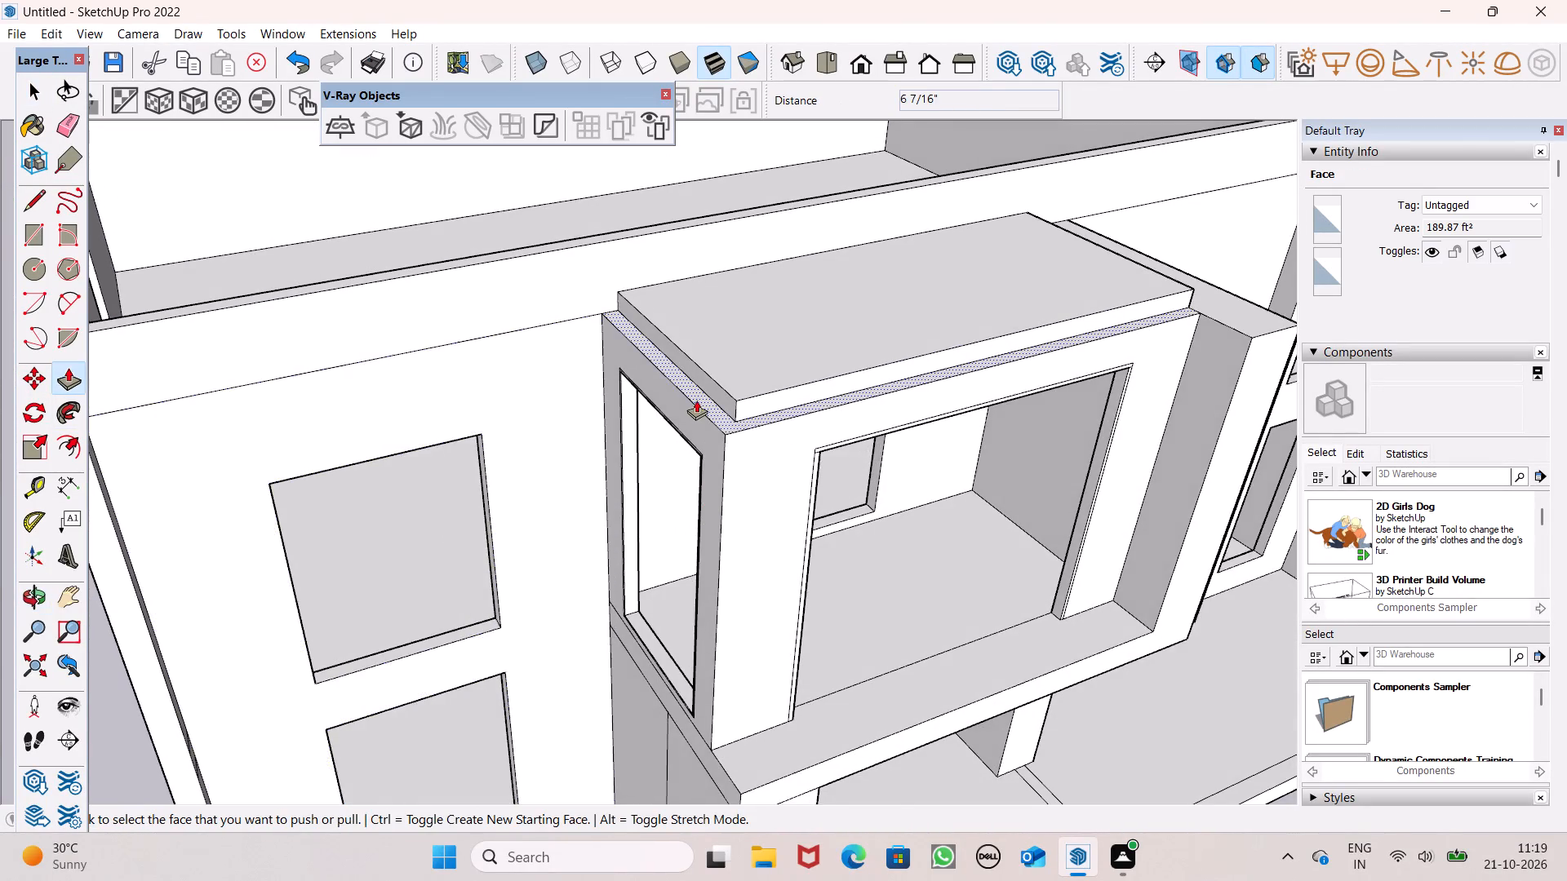
pyautogui.scroll(4, 696, 400)
pyautogui.moveTo(718, 383); pyautogui.dragTo(697, 404)
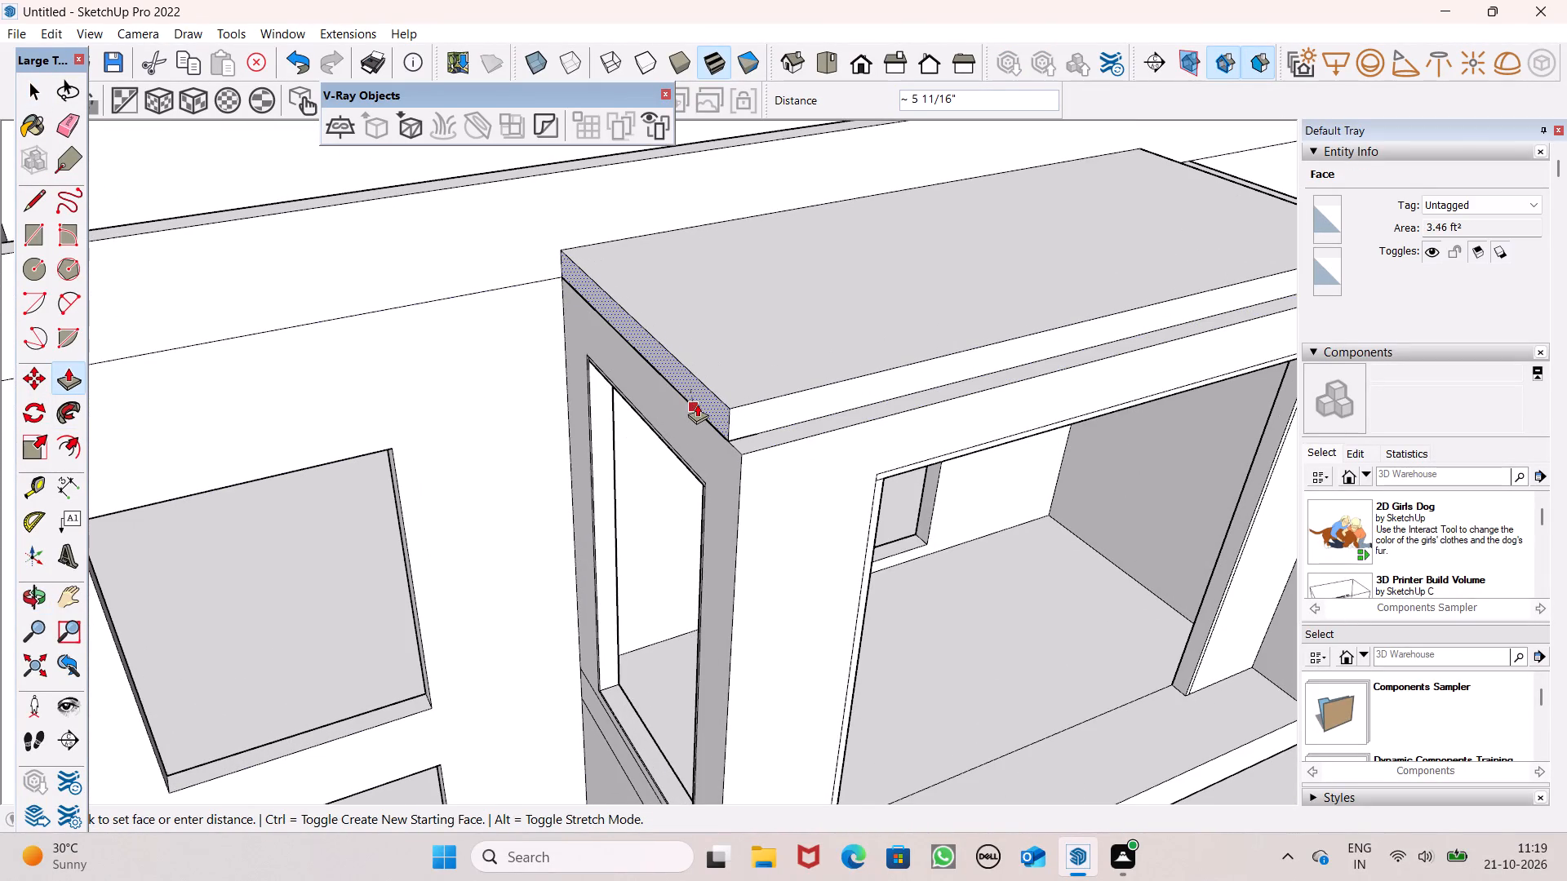
pyautogui.moveTo(697, 404); pyautogui.dragTo(695, 404)
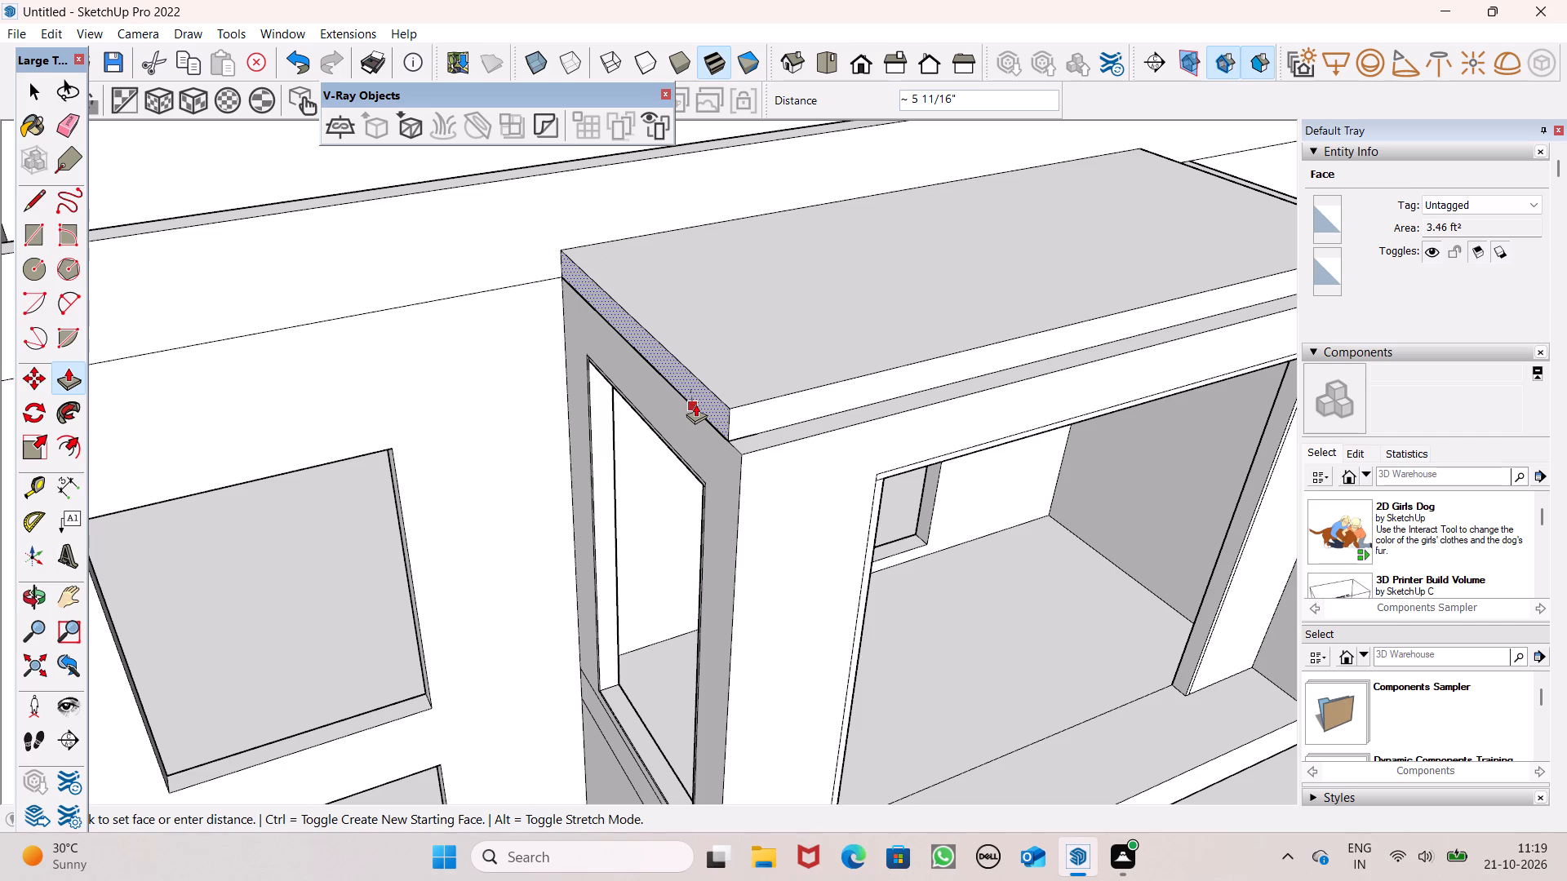
pyautogui.moveTo(695, 404); pyautogui.dragTo(686, 414)
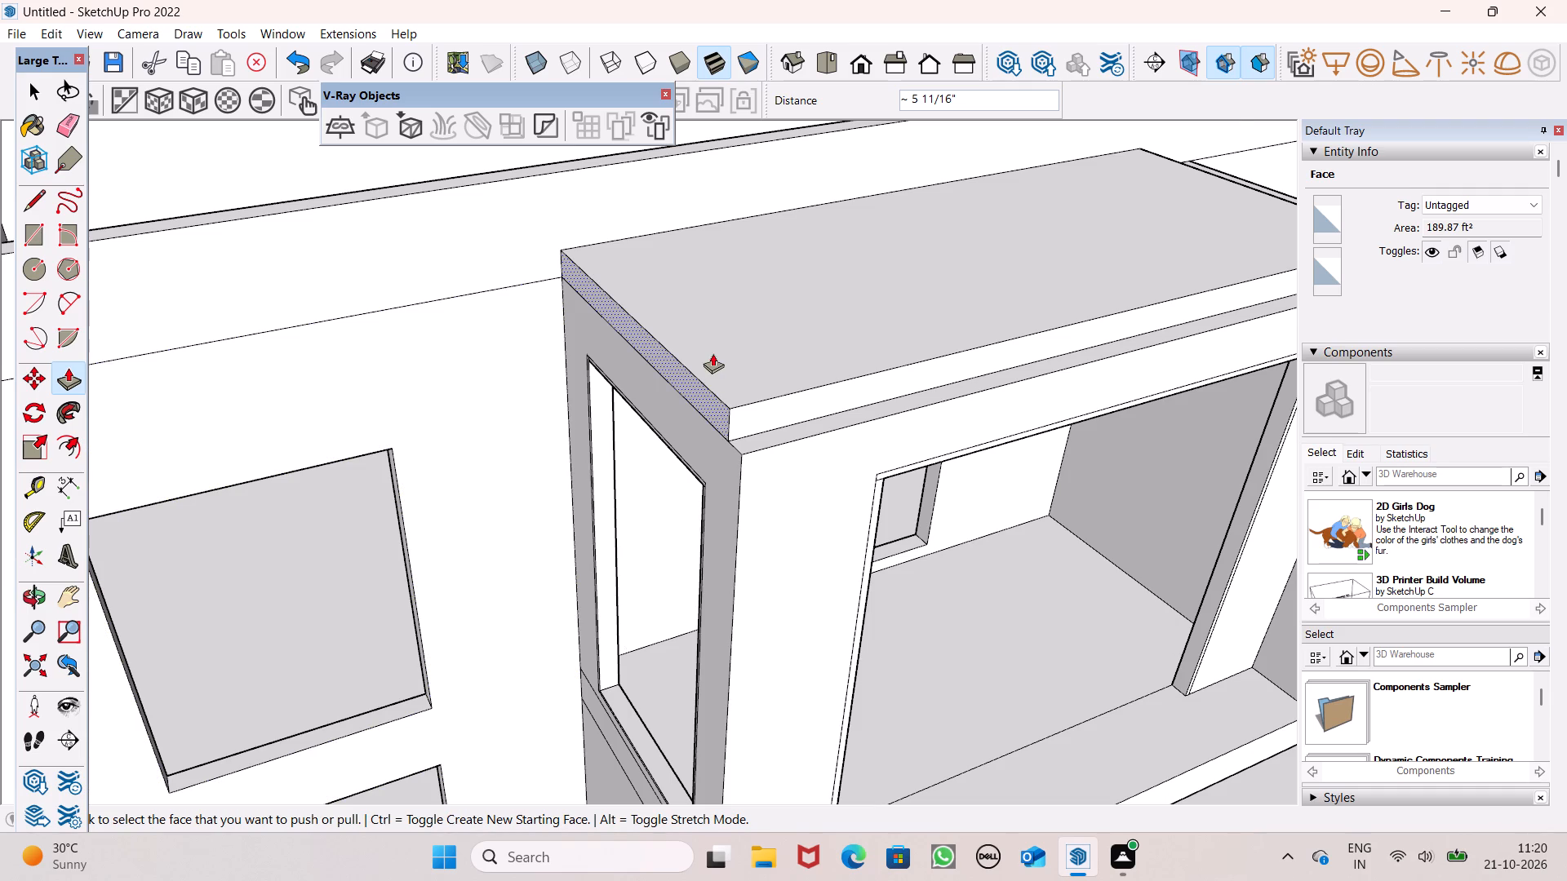
pyautogui.scroll(3, 670, 356)
pyautogui.moveTo(681, 383); pyautogui.dragTo(664, 391)
# Pull the roof slab's long front face forward about 3 1/2" over the balcony's front wall.
pyautogui.scroll(-5, 643, 381)
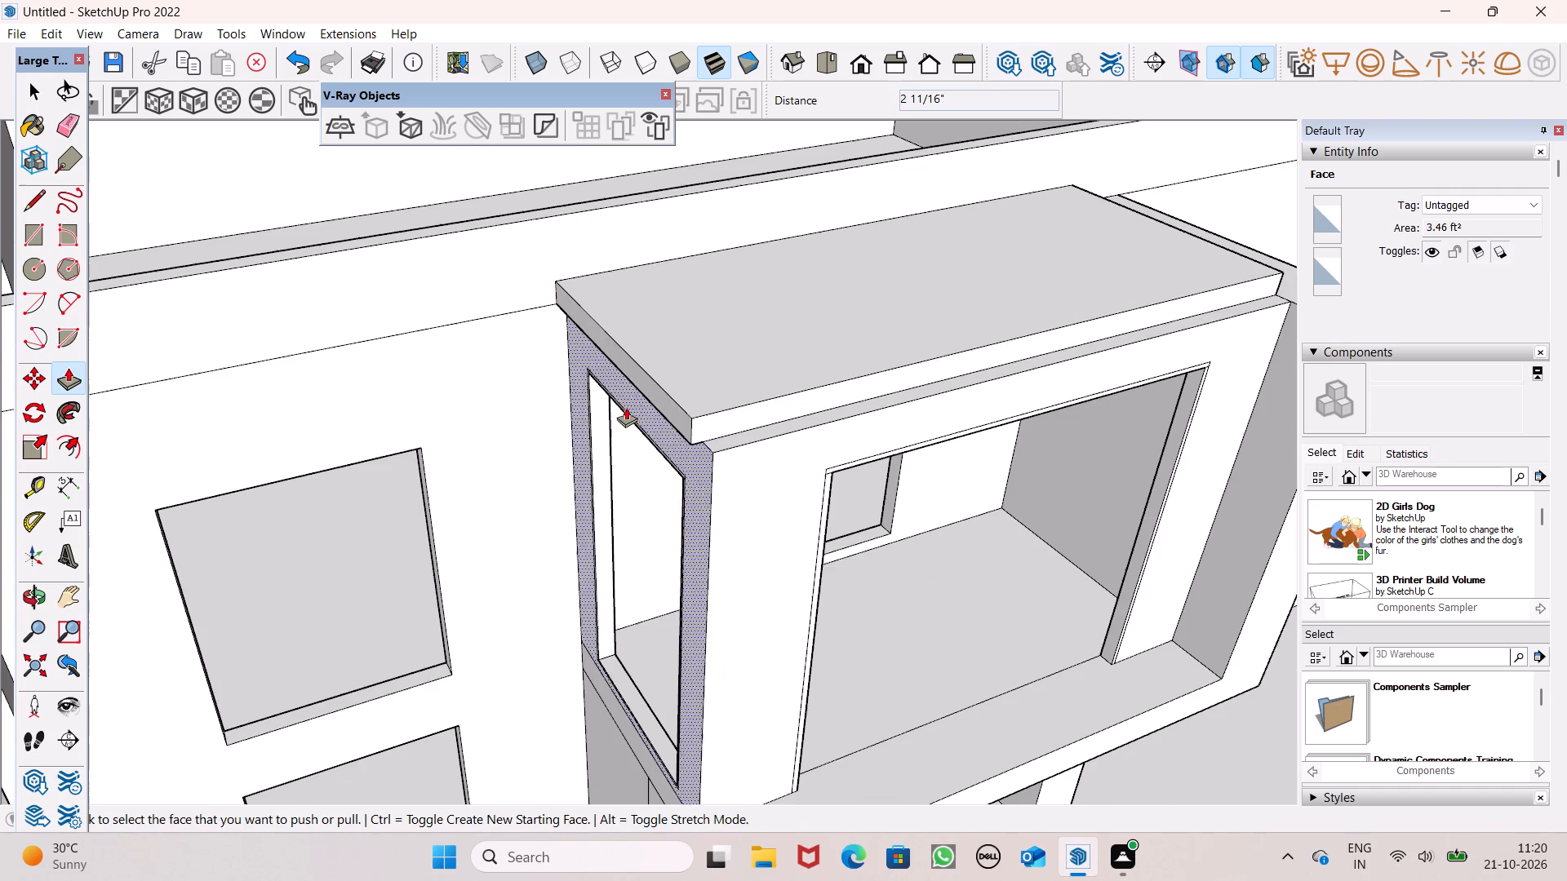
pyautogui.moveTo(747, 419); pyautogui.dragTo(760, 445)
pyautogui.moveTo(735, 429); pyautogui.dragTo(737, 432)
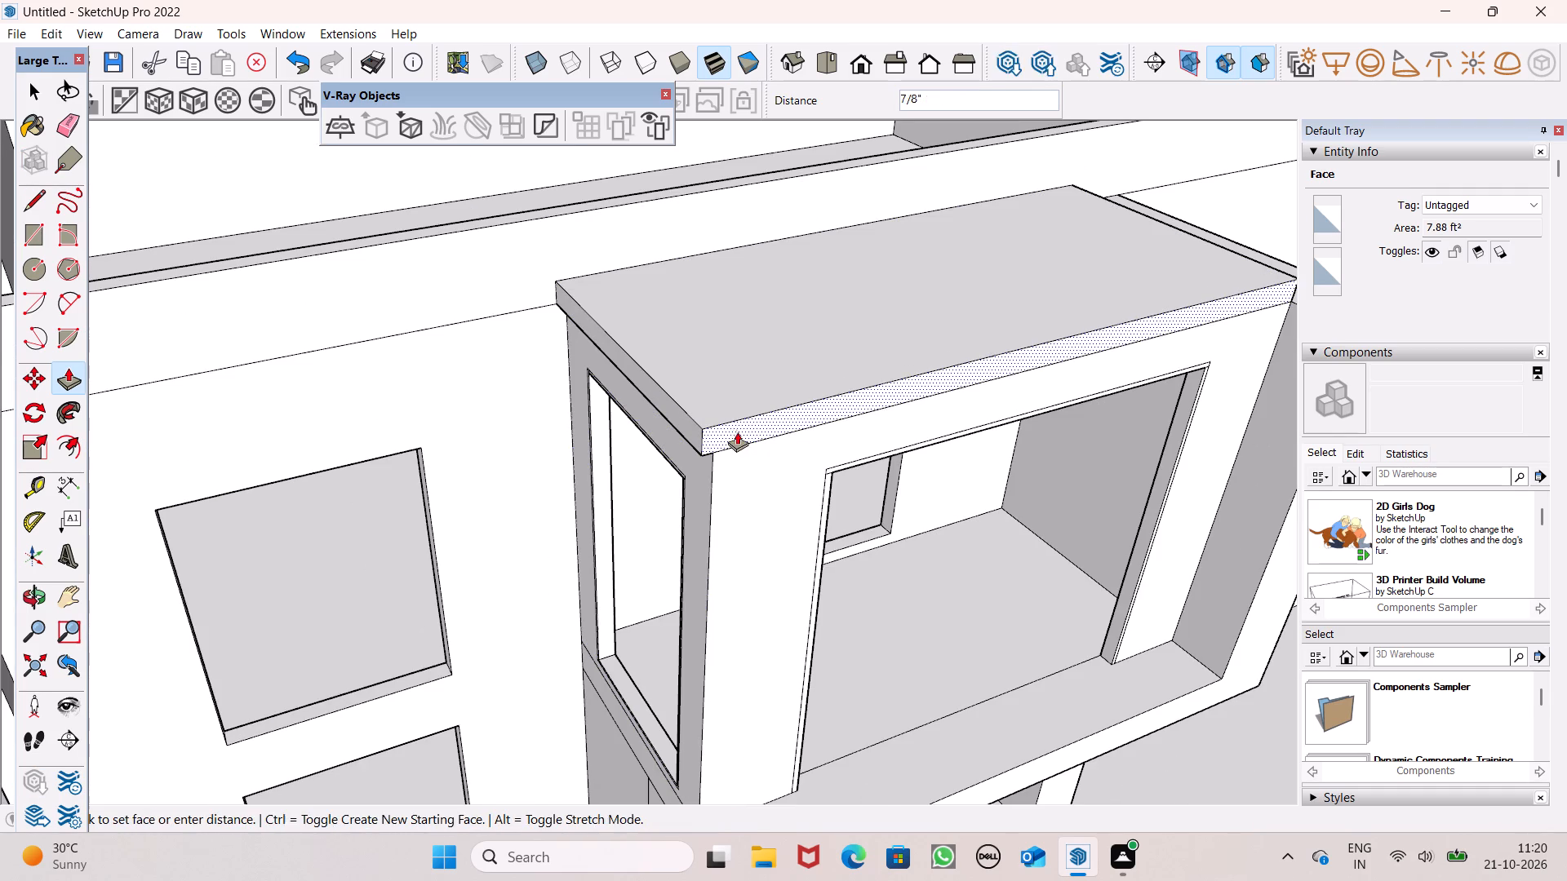
pyautogui.moveTo(737, 432); pyautogui.dragTo(744, 437)
# Extend the roof slab's opposite end about 1' 9 5/8" to cover the top of the projecting side wall.
pyautogui.scroll(-5, 695, 411)
pyautogui.moveTo(746, 459); pyautogui.dragTo(277, 460, button='middle')
pyautogui.scroll(3, 869, 580)
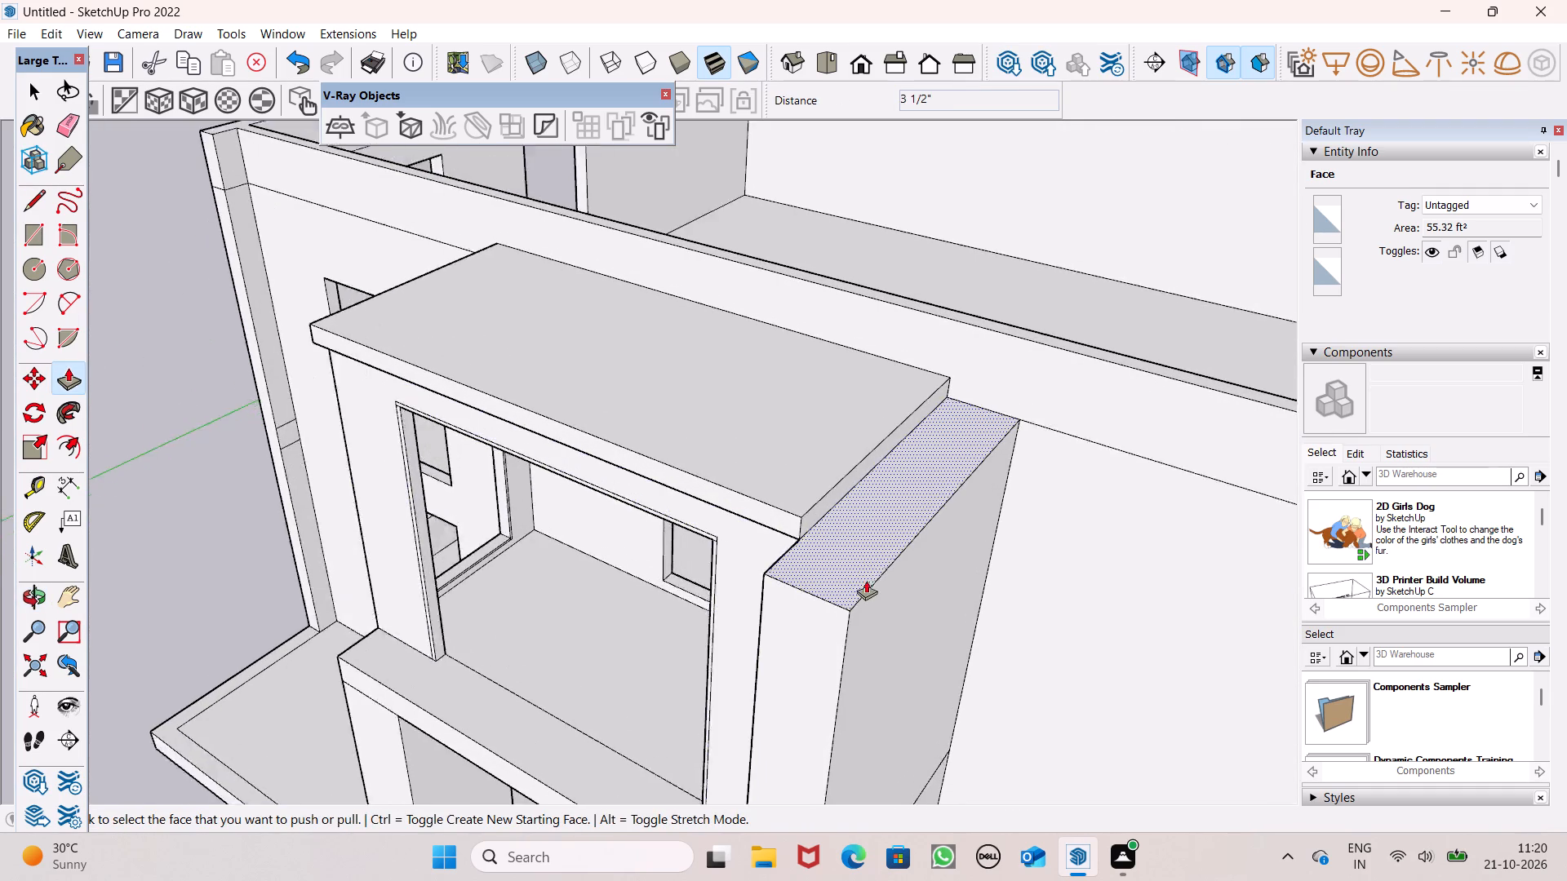
pyautogui.scroll(2, 866, 580)
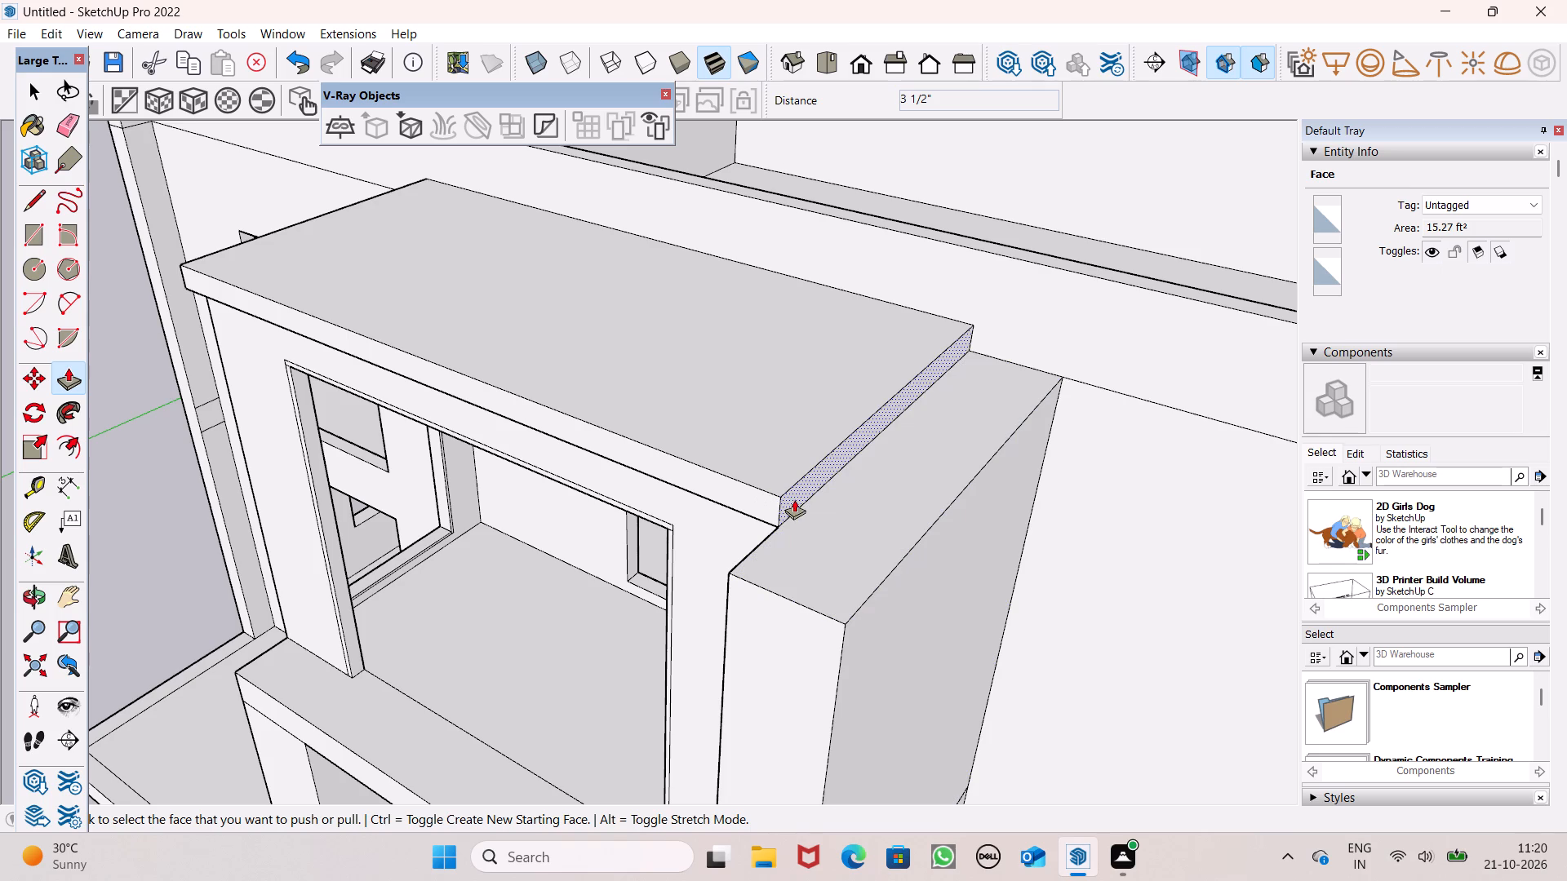
pyautogui.moveTo(795, 502); pyautogui.dragTo(872, 582)
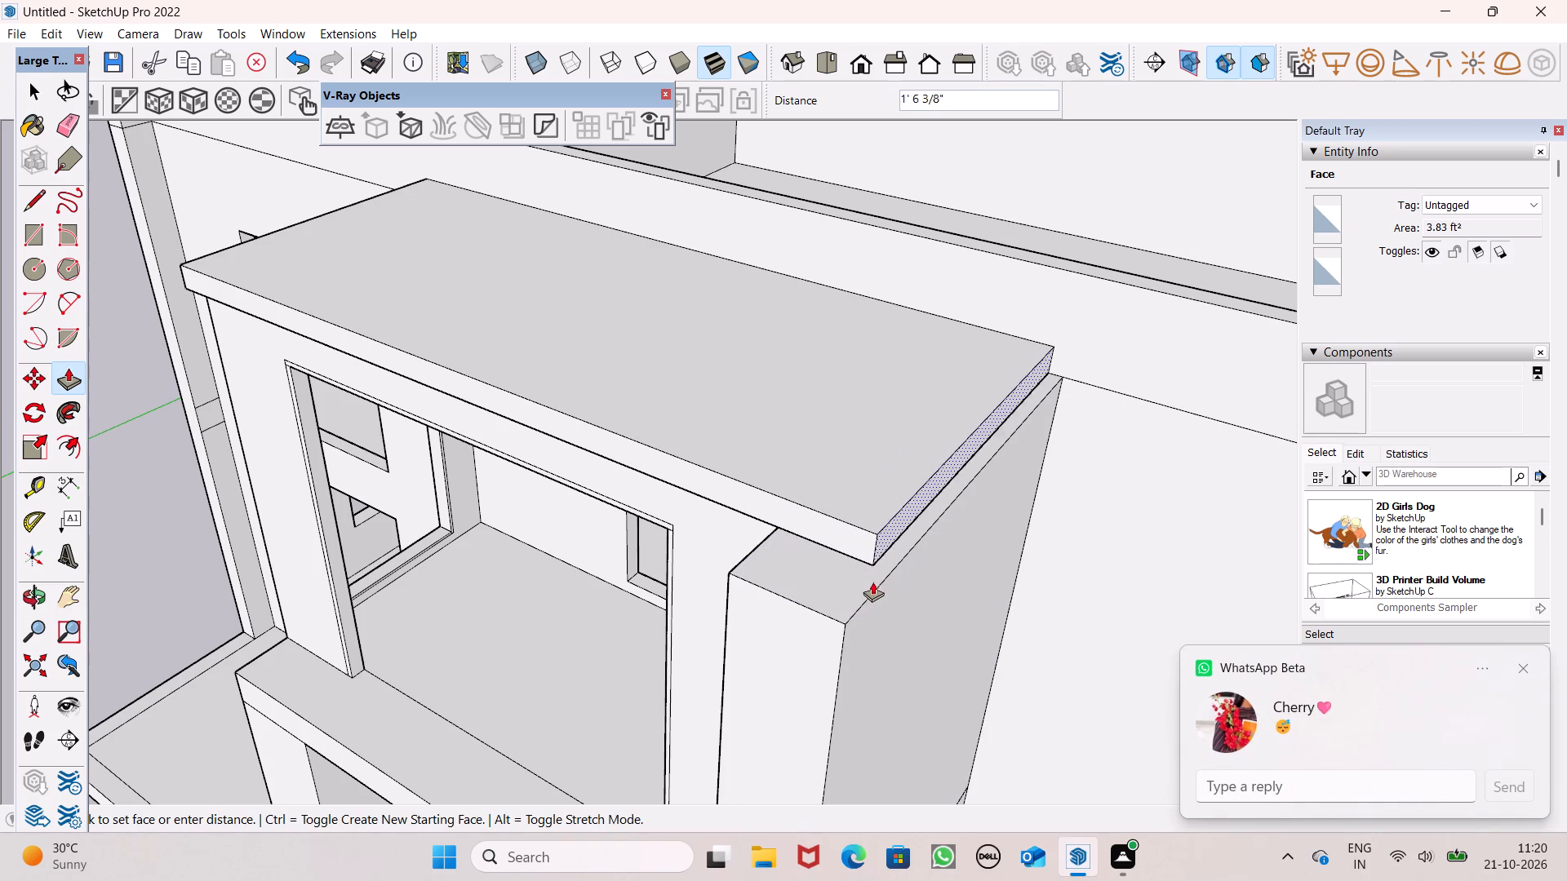
pyautogui.moveTo(872, 582); pyautogui.dragTo(873, 591)
# Pull the roof slab's front face forward about 1' 4 1/16", flush with the projecting side wall's front, and dismiss the chat notification.
pyautogui.scroll(-4, 874, 555)
pyautogui.moveTo(856, 613); pyautogui.dragTo(933, 524, button='middle')
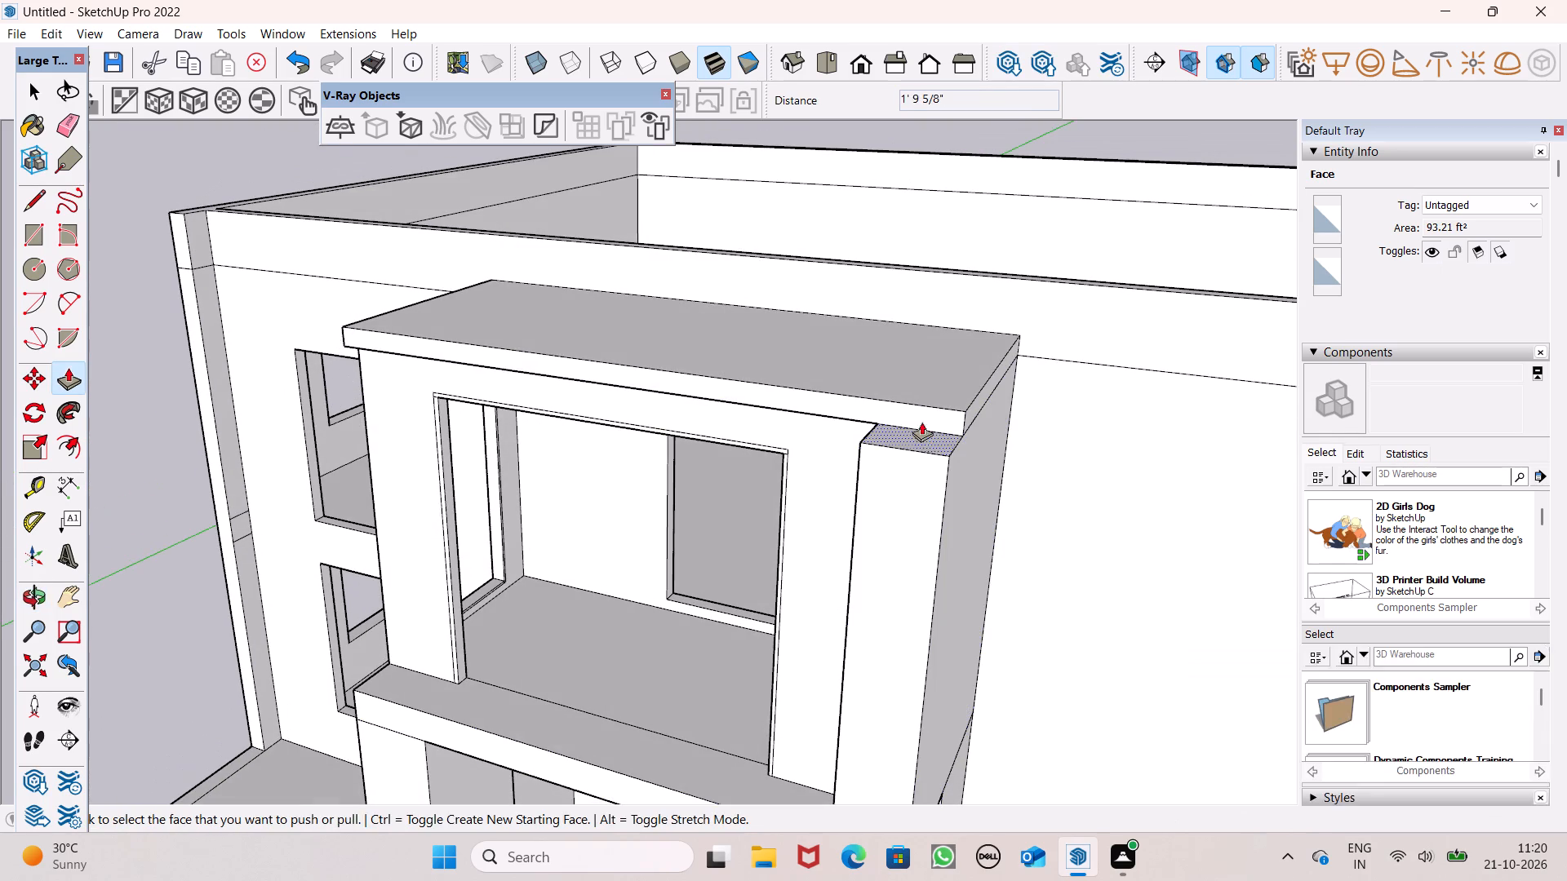
pyautogui.moveTo(921, 418); pyautogui.dragTo(917, 467)
pyautogui.scroll(-3, 913, 474)
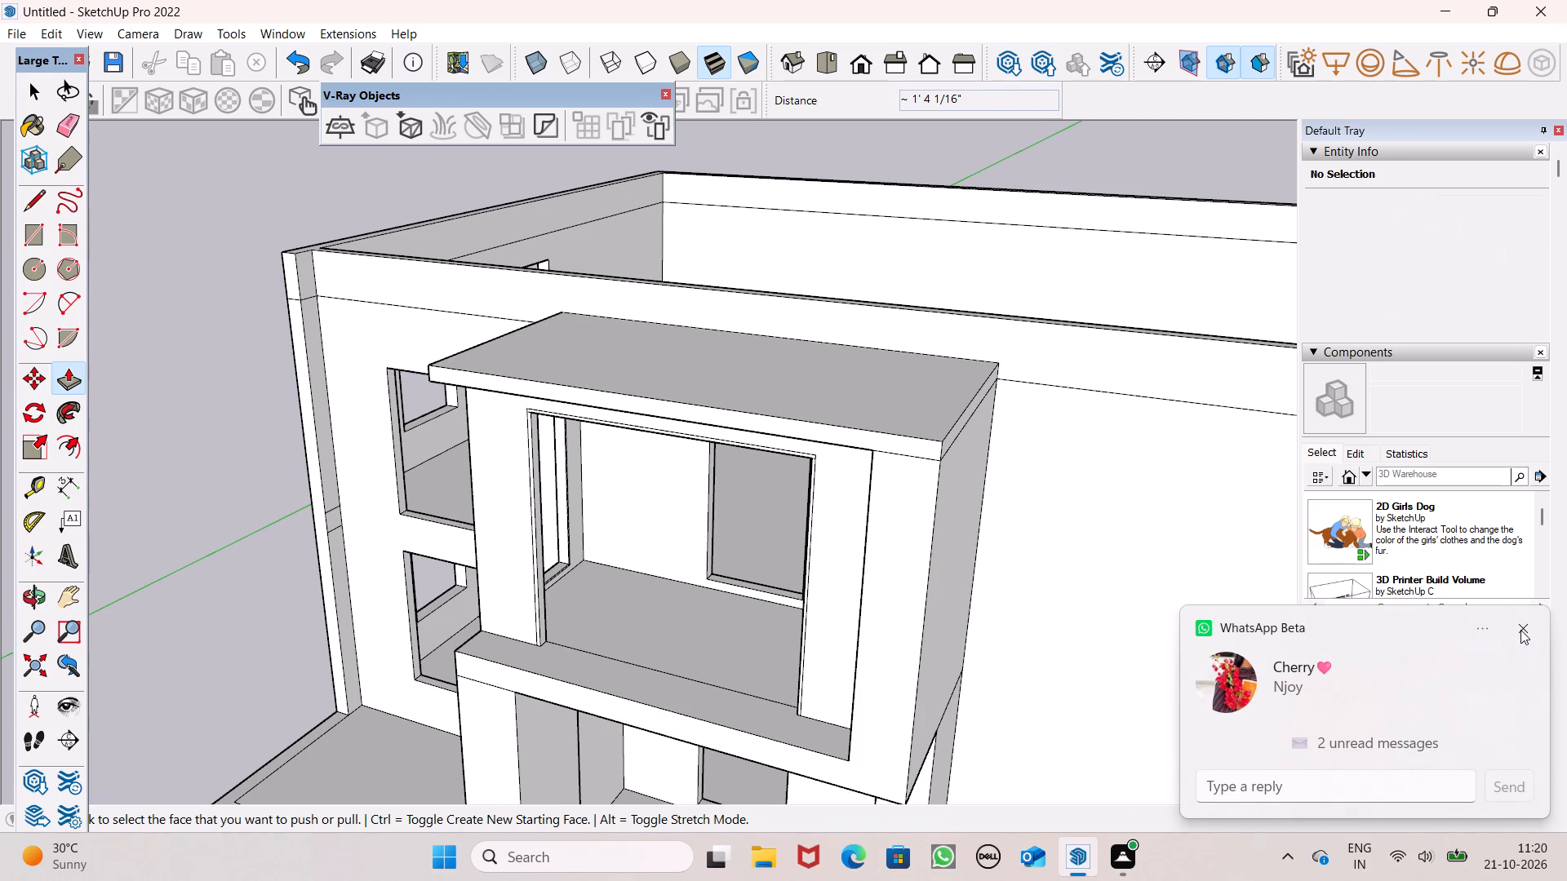
pyautogui.click(1520, 630)
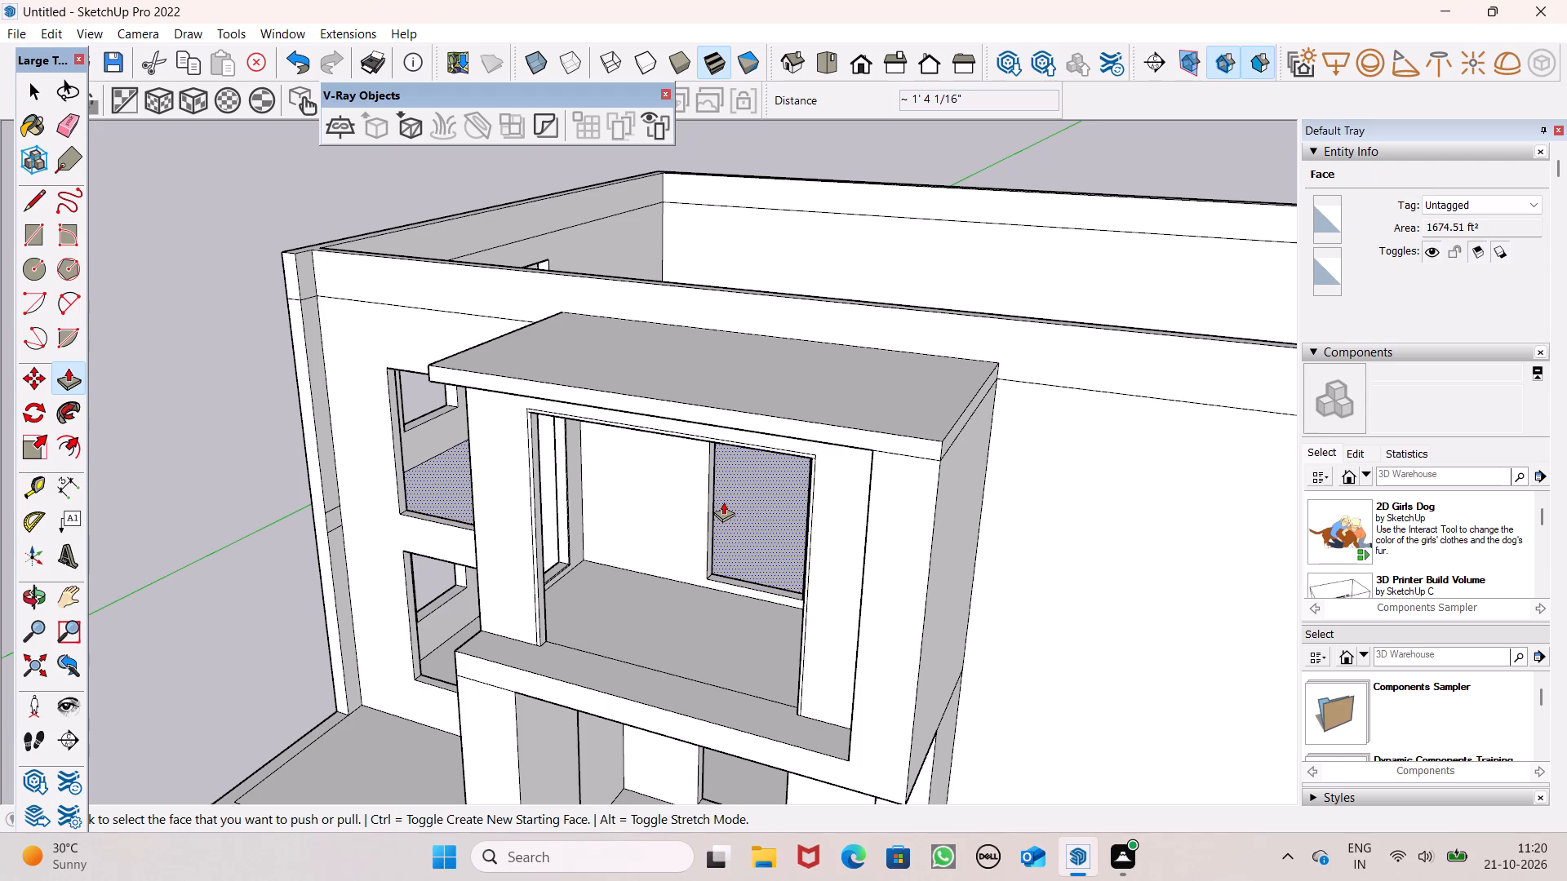
# Erase the leftover seam line on the underside of the balcony roof slab's front overhang.
pyautogui.moveTo(702, 501); pyautogui.dragTo(828, 422, button='middle')
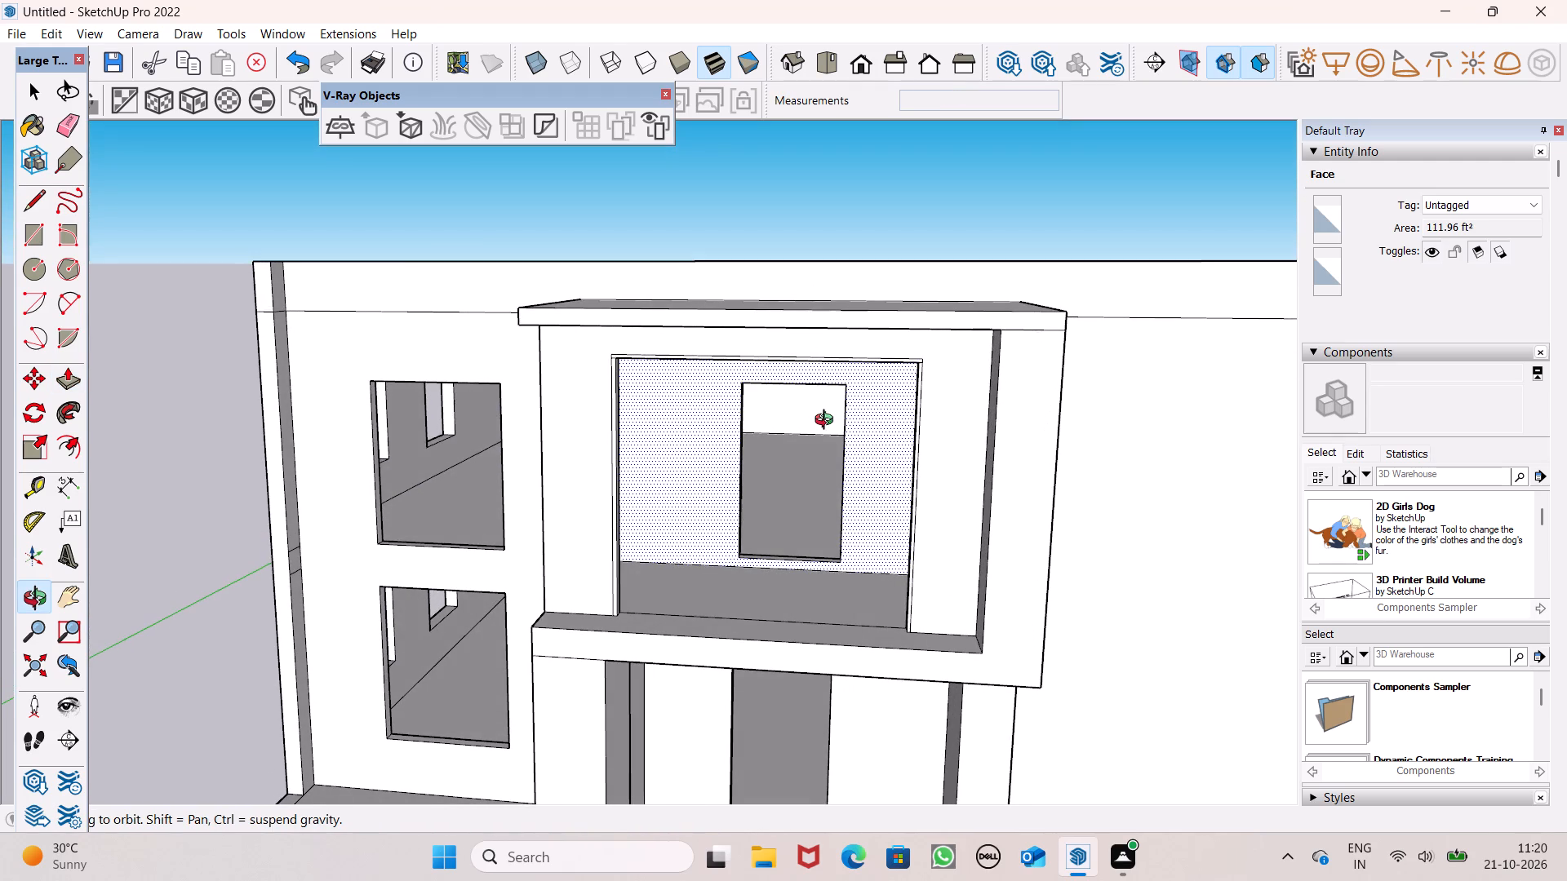
pyautogui.moveTo(828, 422); pyautogui.dragTo(843, 428, button='middle')
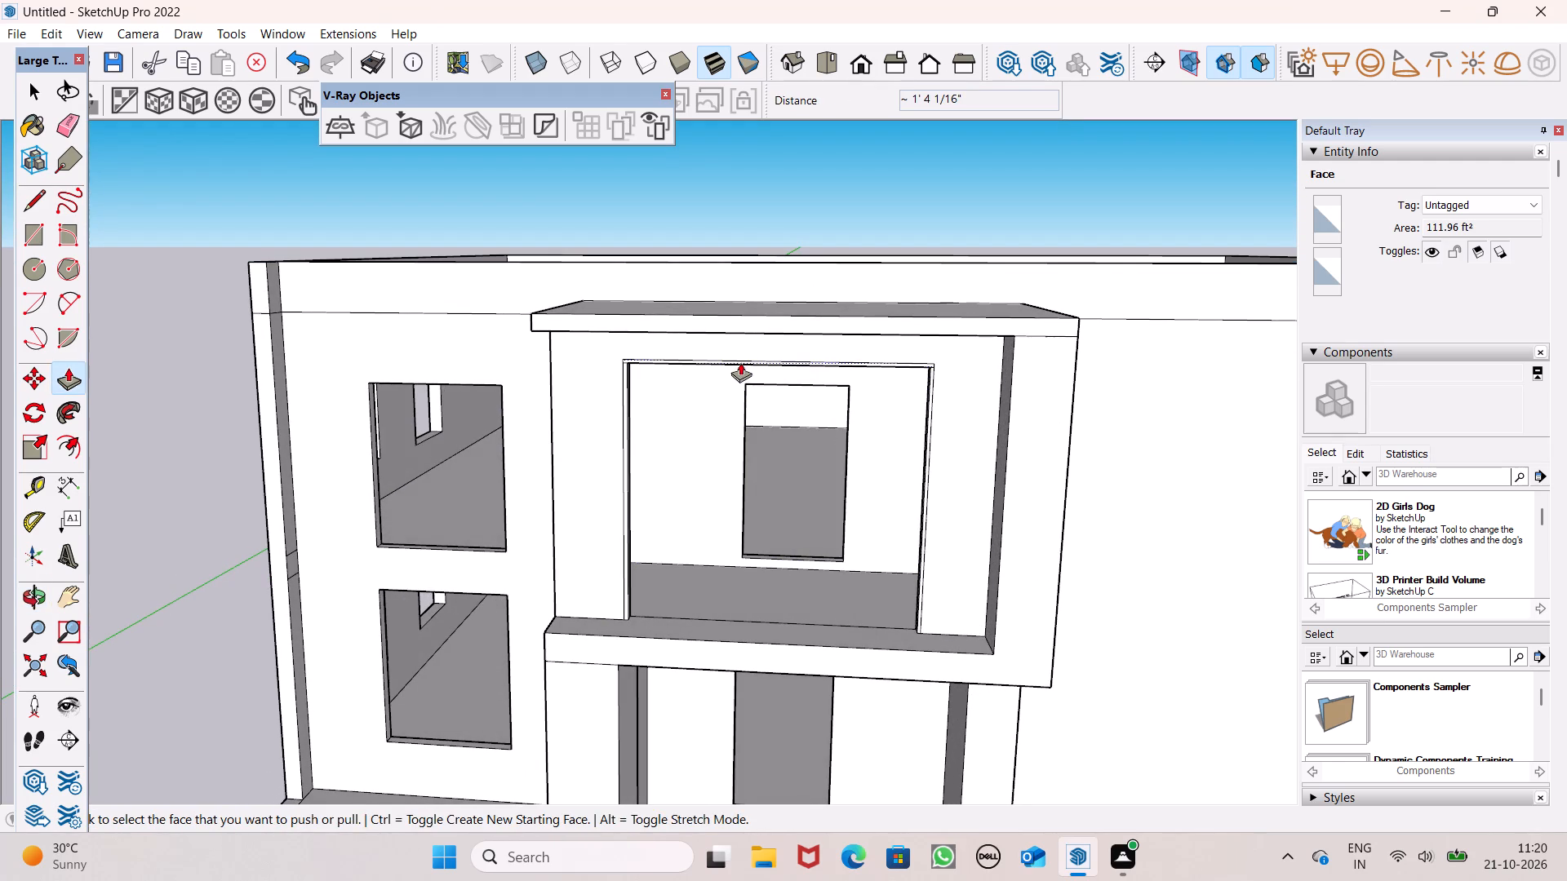
pyautogui.moveTo(694, 343); pyautogui.dragTo(699, 200, button='middle')
pyautogui.scroll(3, 556, 259)
pyautogui.scroll(-2, 655, 289)
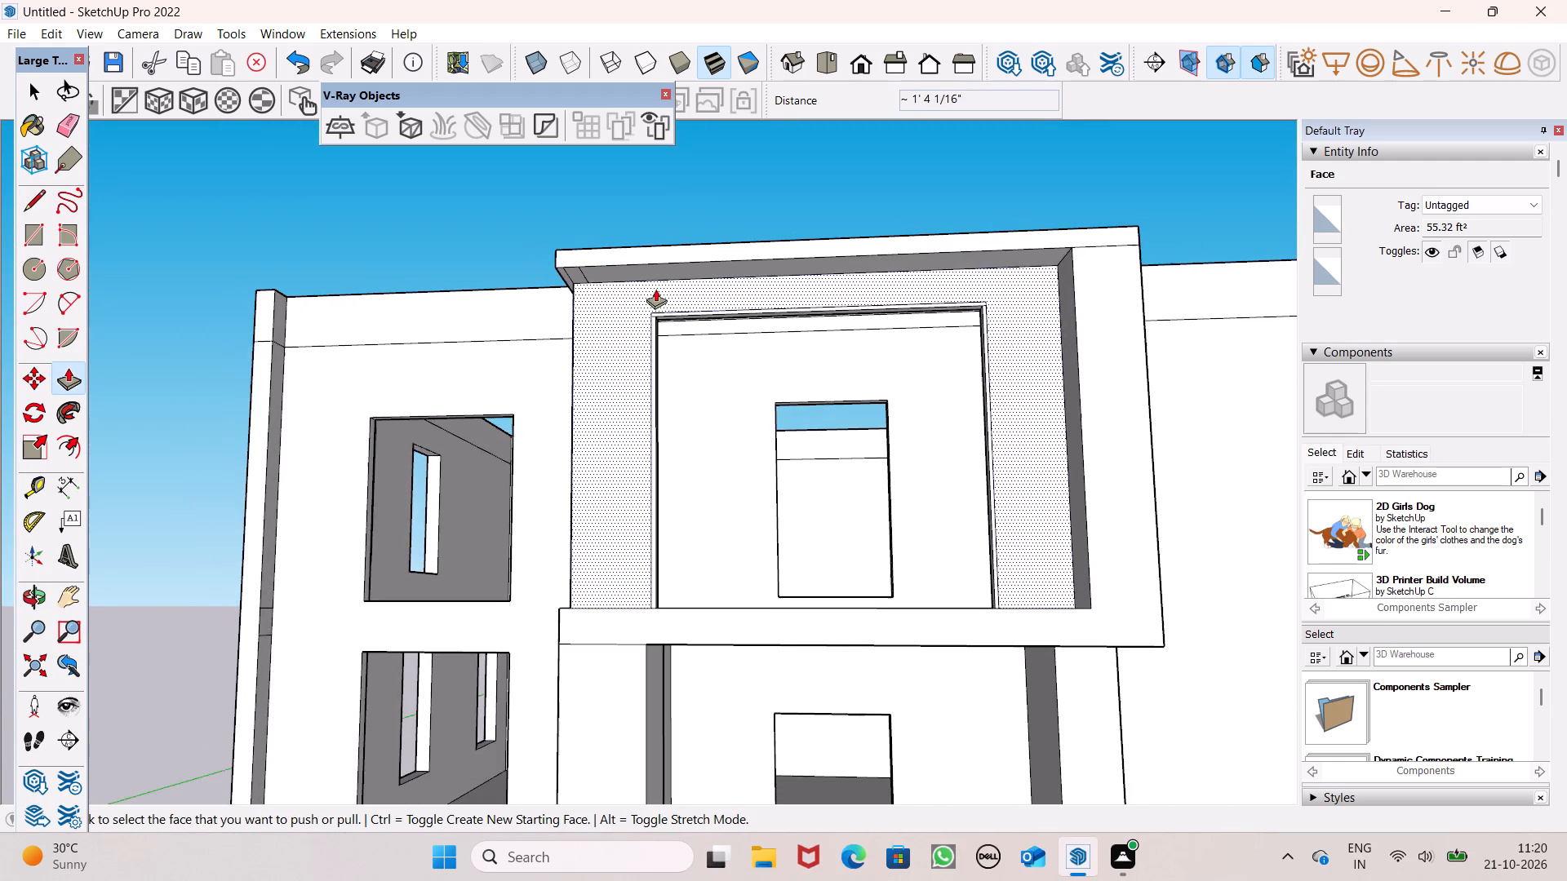
pyautogui.moveTo(673, 314); pyautogui.dragTo(690, 361, button='middle')
pyautogui.scroll(1, 693, 349)
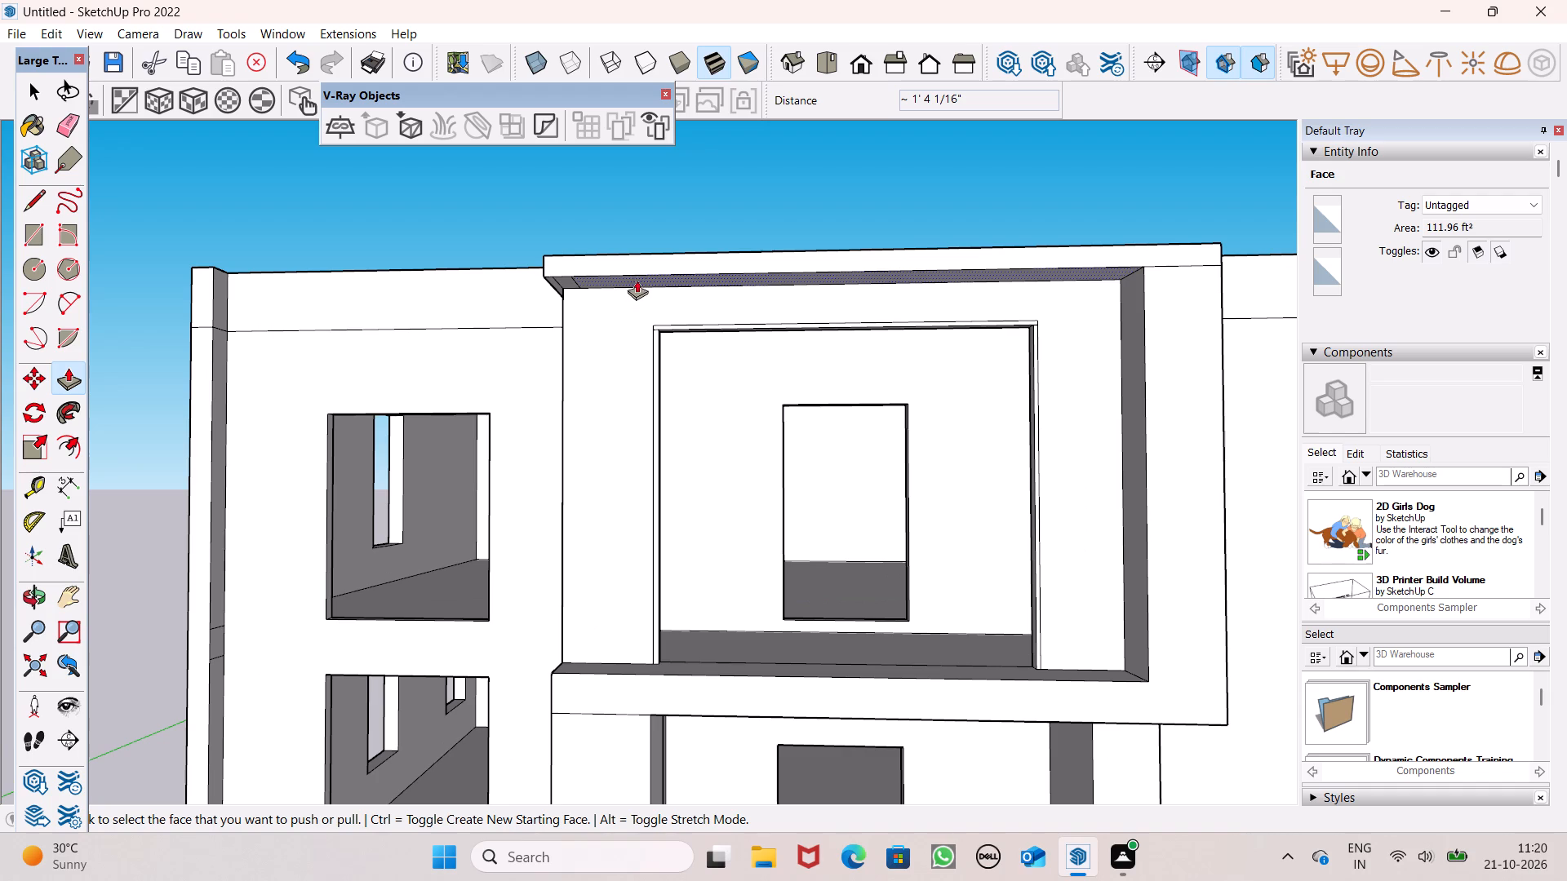
pyautogui.click(60, 132)
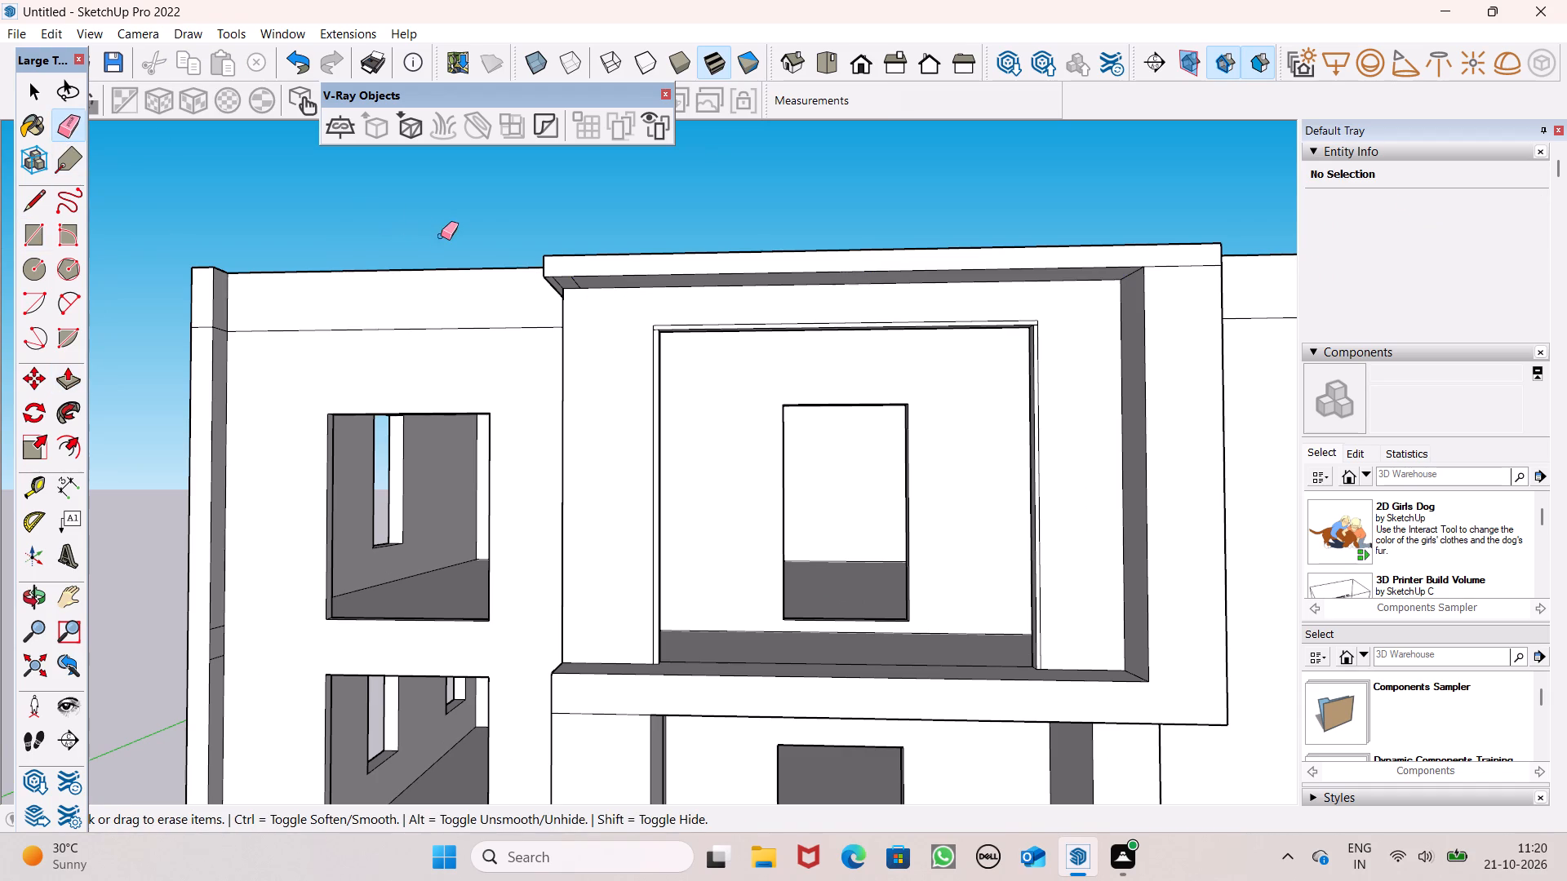
pyautogui.scroll(4, 458, 247)
pyautogui.moveTo(621, 359); pyautogui.dragTo(621, 250, button='middle')
pyautogui.moveTo(679, 162); pyautogui.dragTo(647, 165)
pyautogui.scroll(-6, 488, 407)
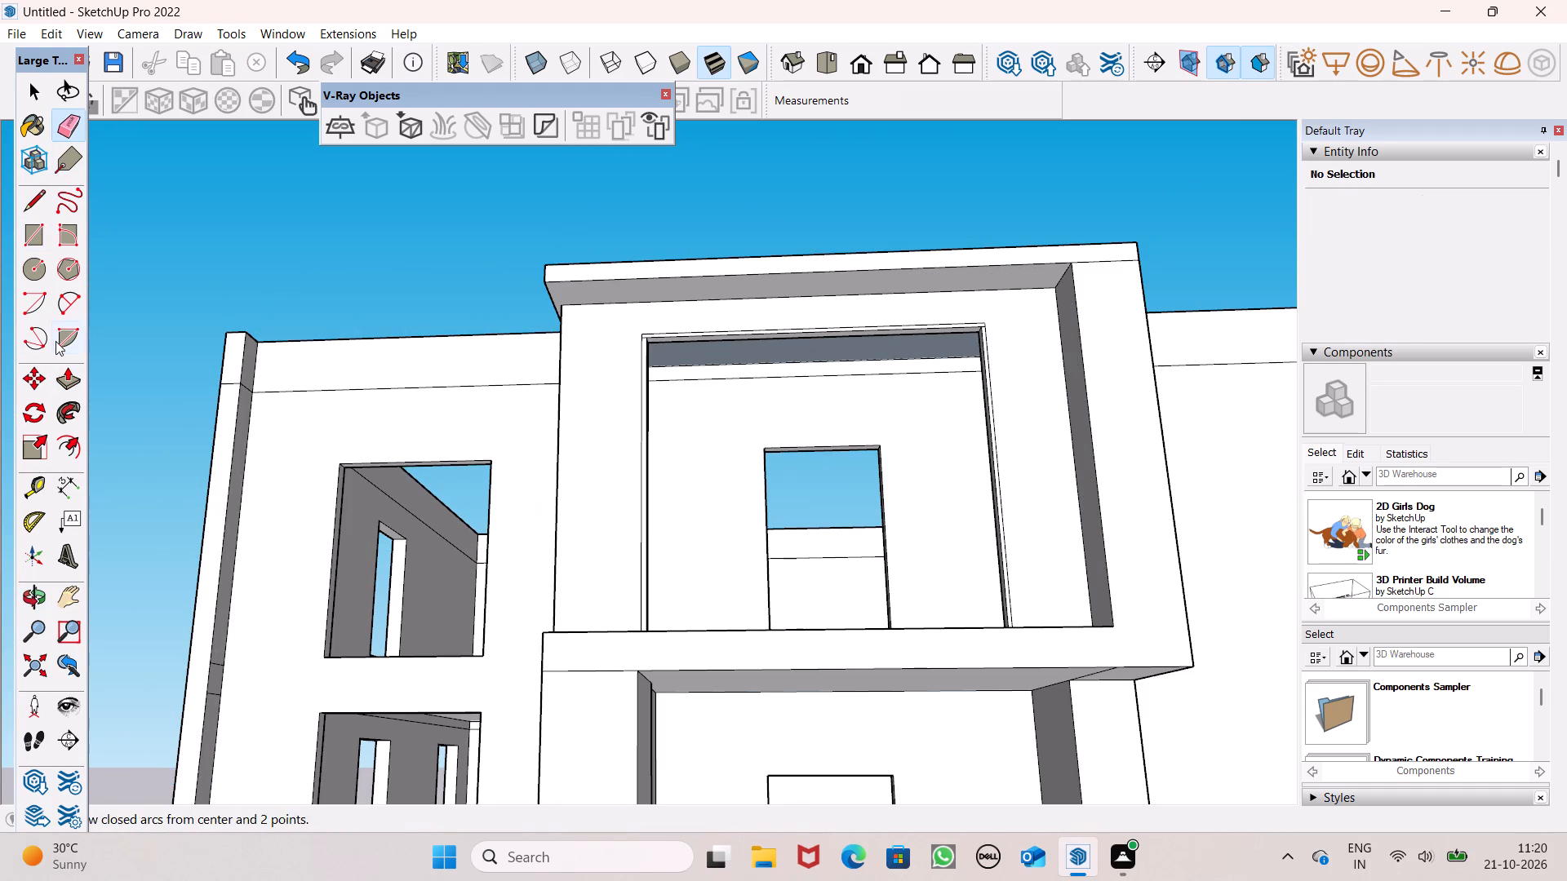
# Push/Pull the underside of the balcony roof slab's overhang downward about 4 7/16" to thicken it.
pyautogui.click(65, 381)
pyautogui.scroll(2, 510, 328)
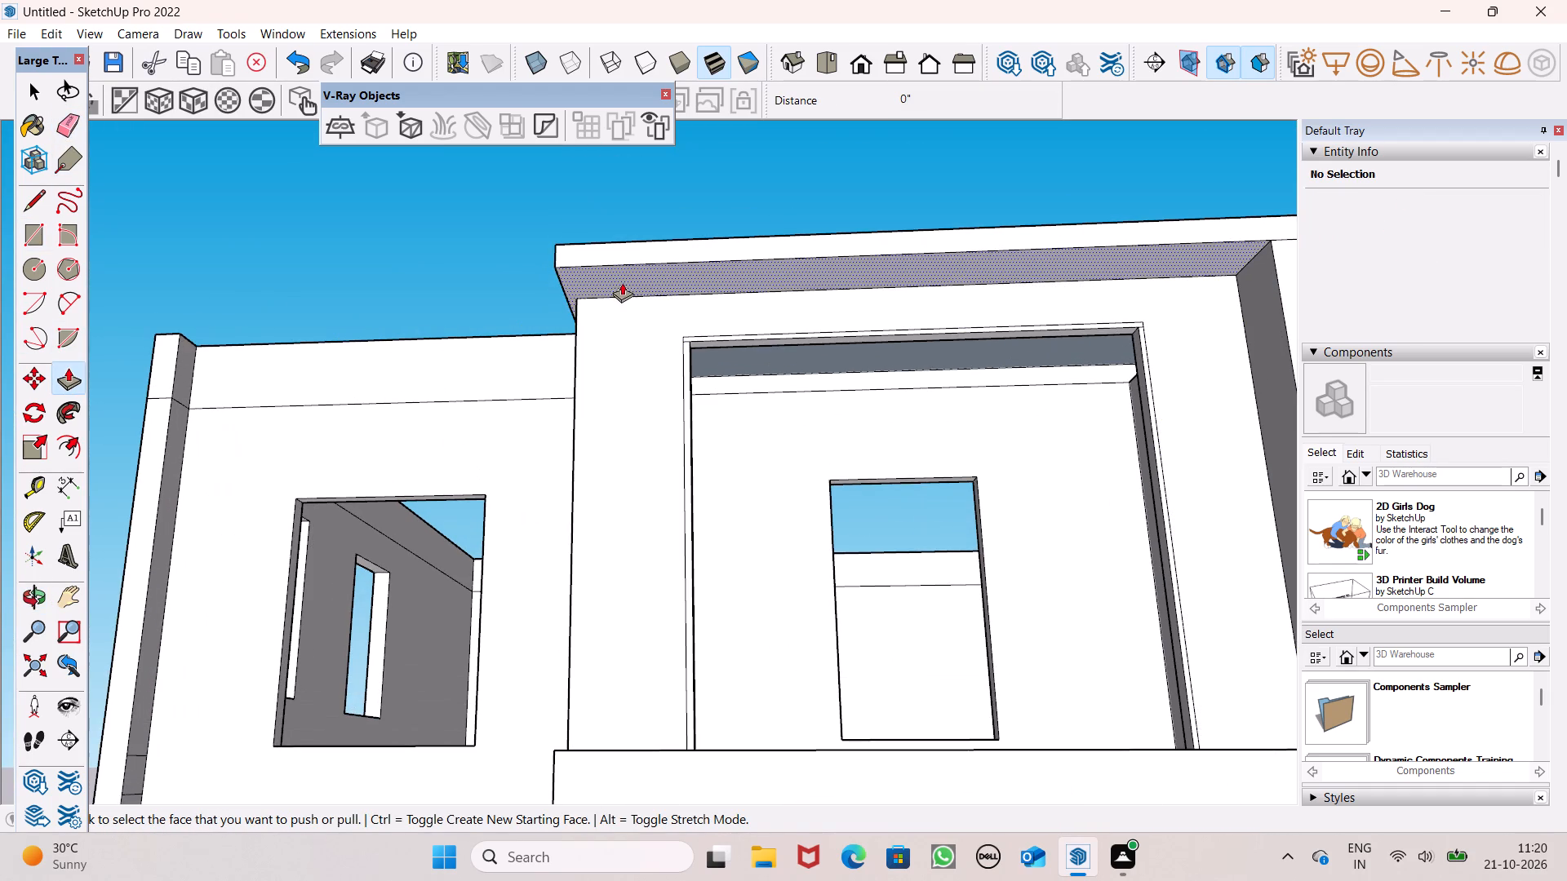
pyautogui.moveTo(622, 282); pyautogui.dragTo(624, 298)
# Lower the top face of the balcony roof slab by about 3 5/16".
pyautogui.scroll(-3, 611, 286)
pyautogui.moveTo(607, 347); pyautogui.dragTo(561, 471, button='middle')
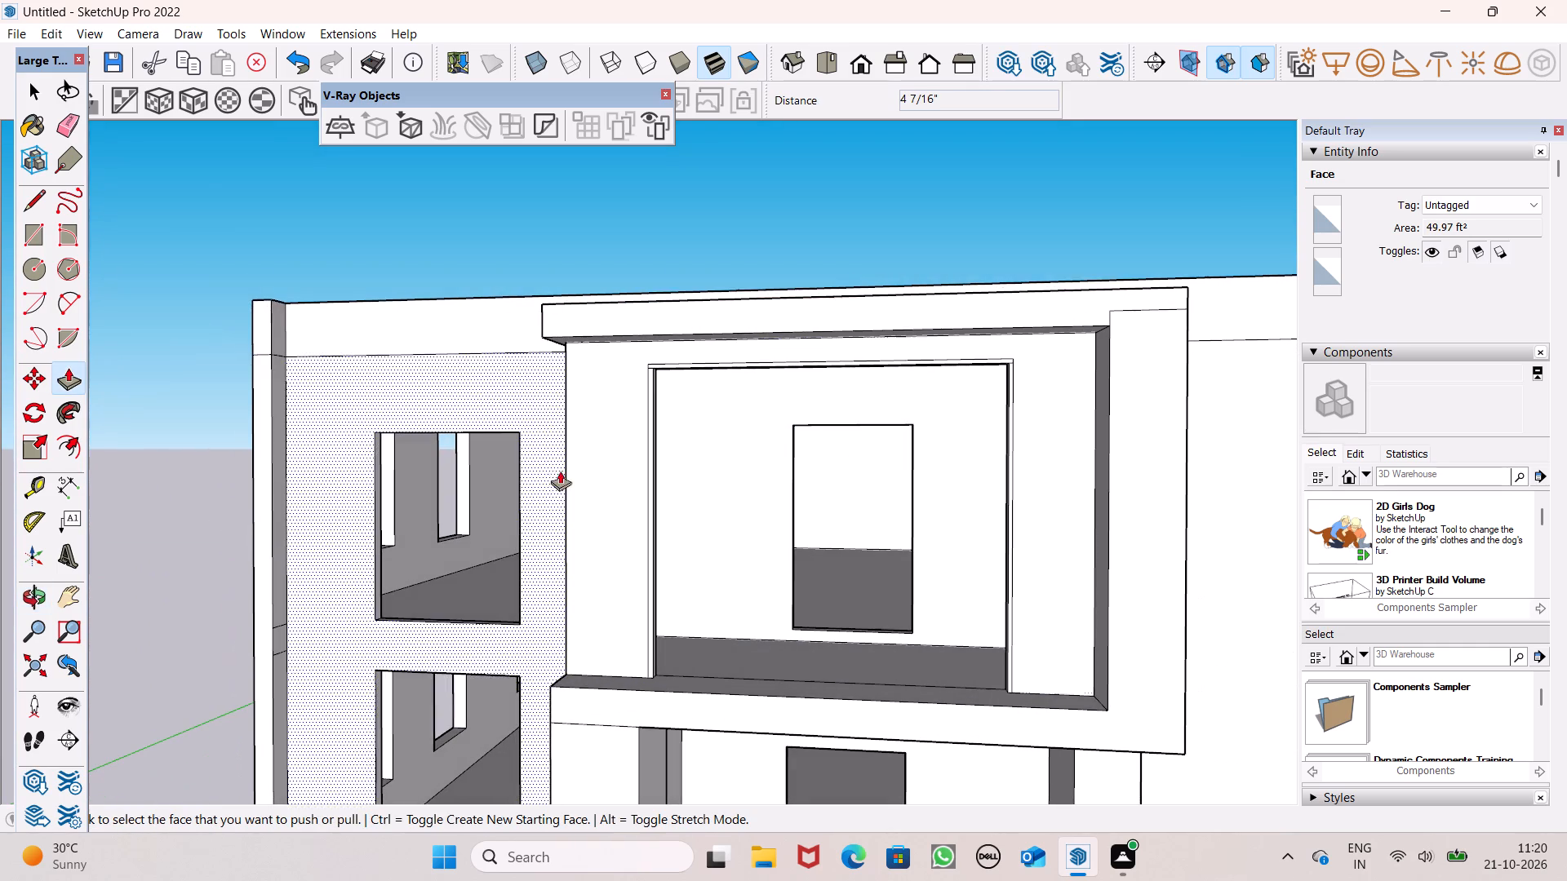
pyautogui.scroll(-2, 427, 226)
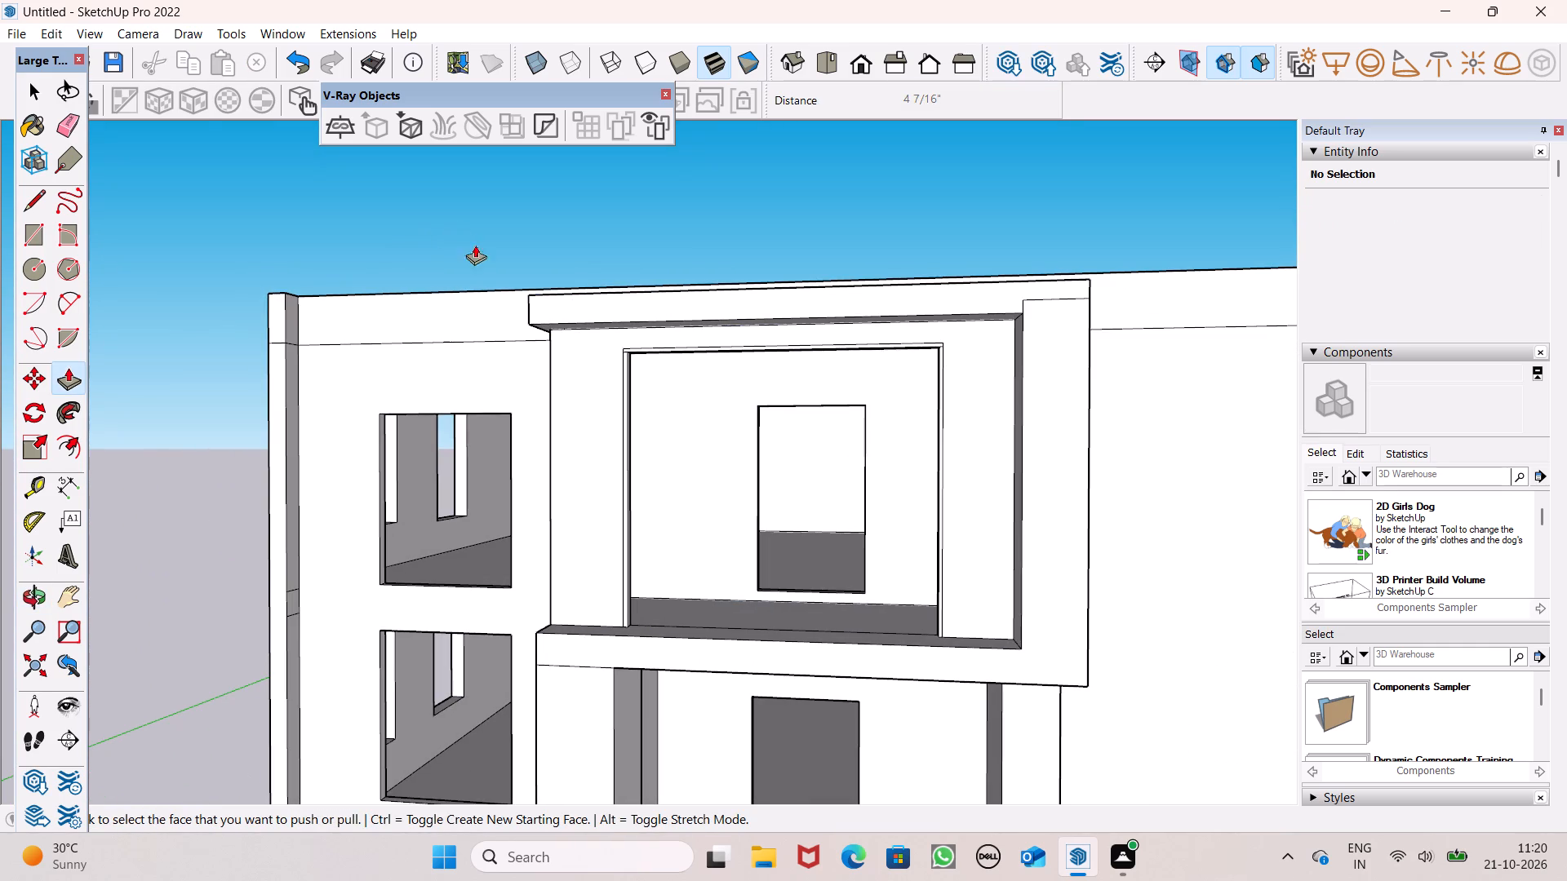
pyautogui.moveTo(483, 297); pyautogui.dragTo(527, 460, button='middle')
pyautogui.moveTo(592, 416); pyautogui.dragTo(592, 423)
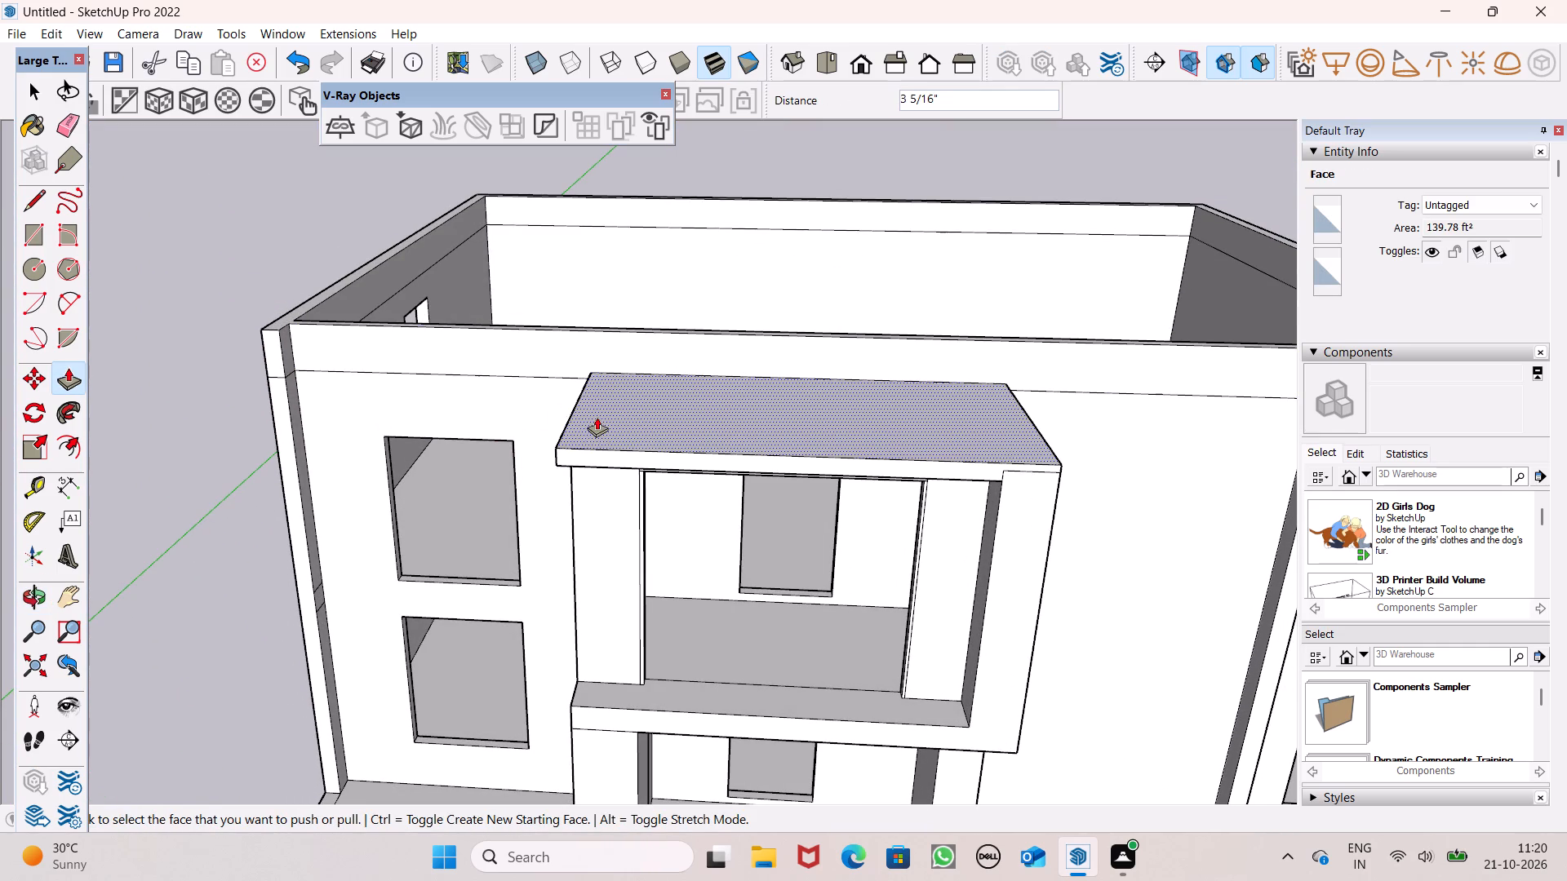
pyautogui.scroll(1, 586, 410)
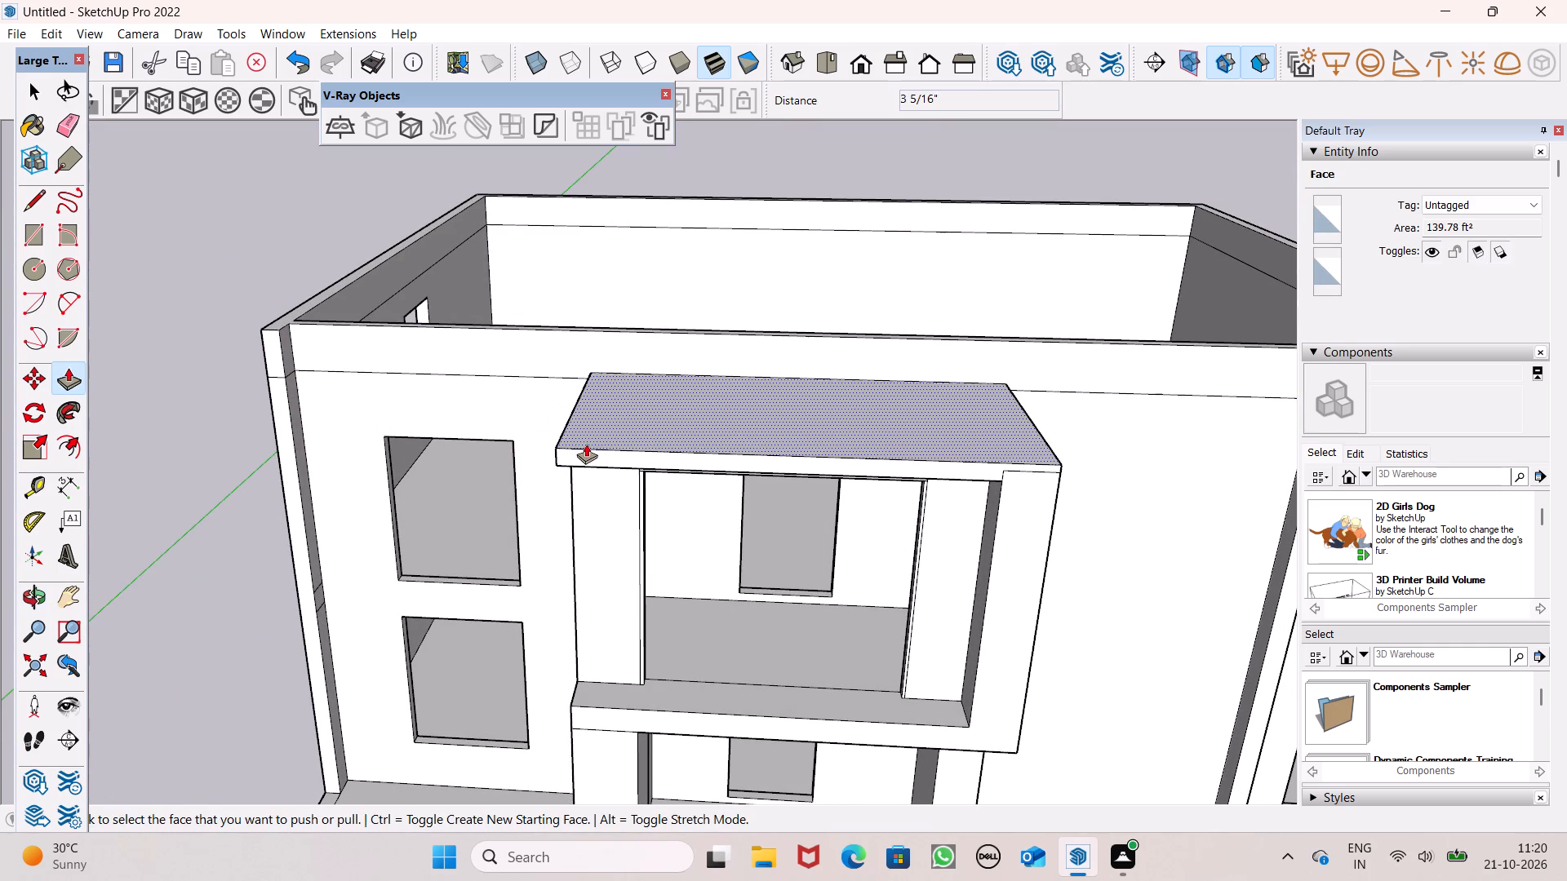
pyautogui.scroll(-1, 587, 454)
# Raise the balcony roof slab's top face about 8 3/16" as a new starting face.
pyautogui.moveTo(588, 439); pyautogui.dragTo(584, 439)
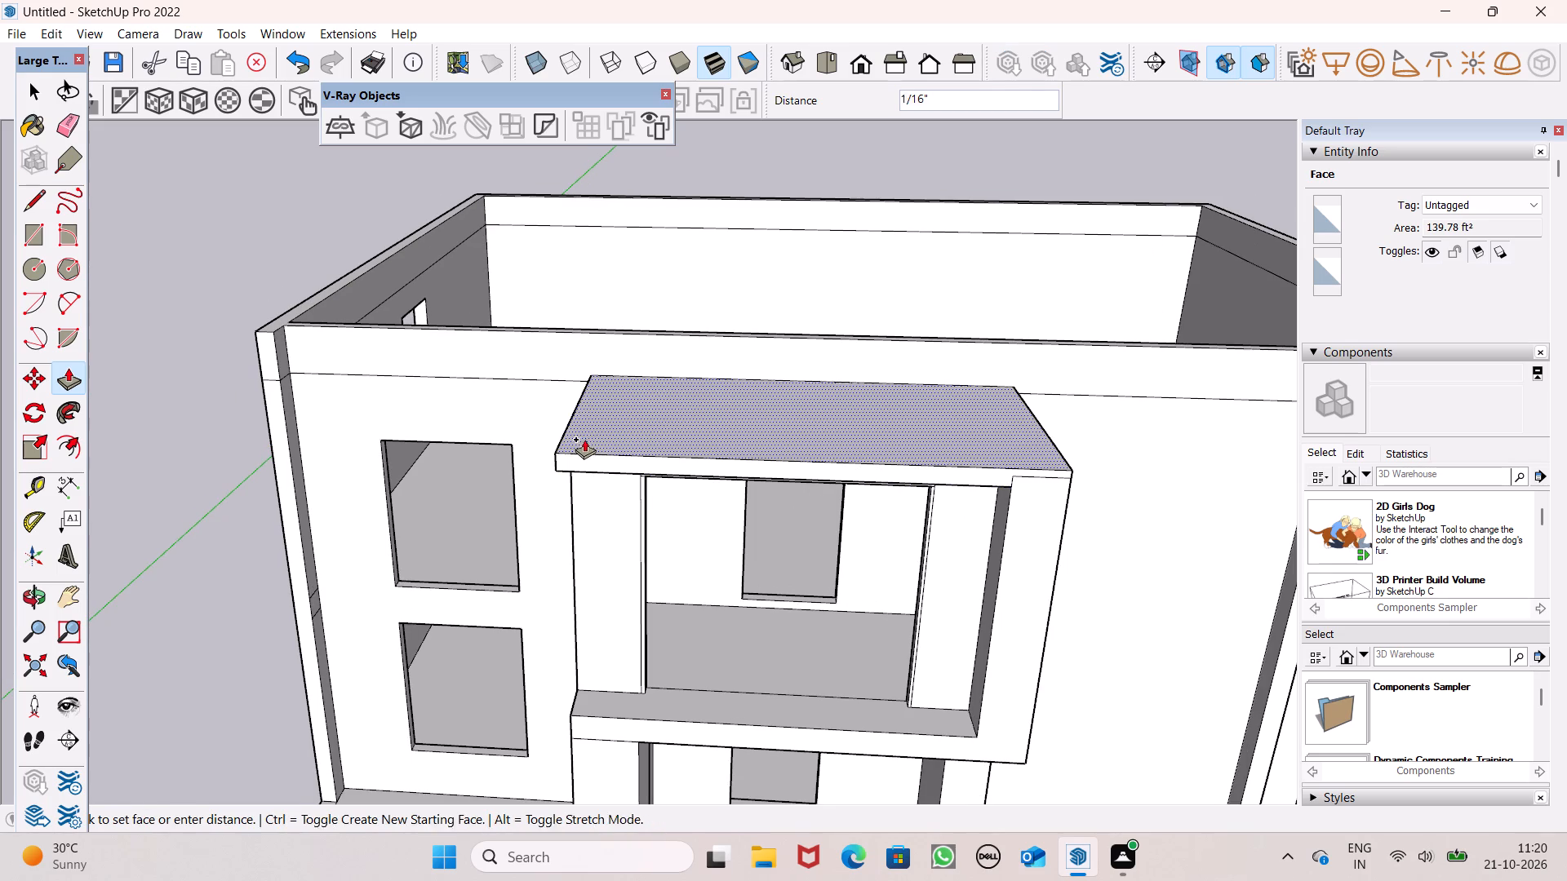
pyautogui.moveTo(584, 439); pyautogui.dragTo(582, 423)
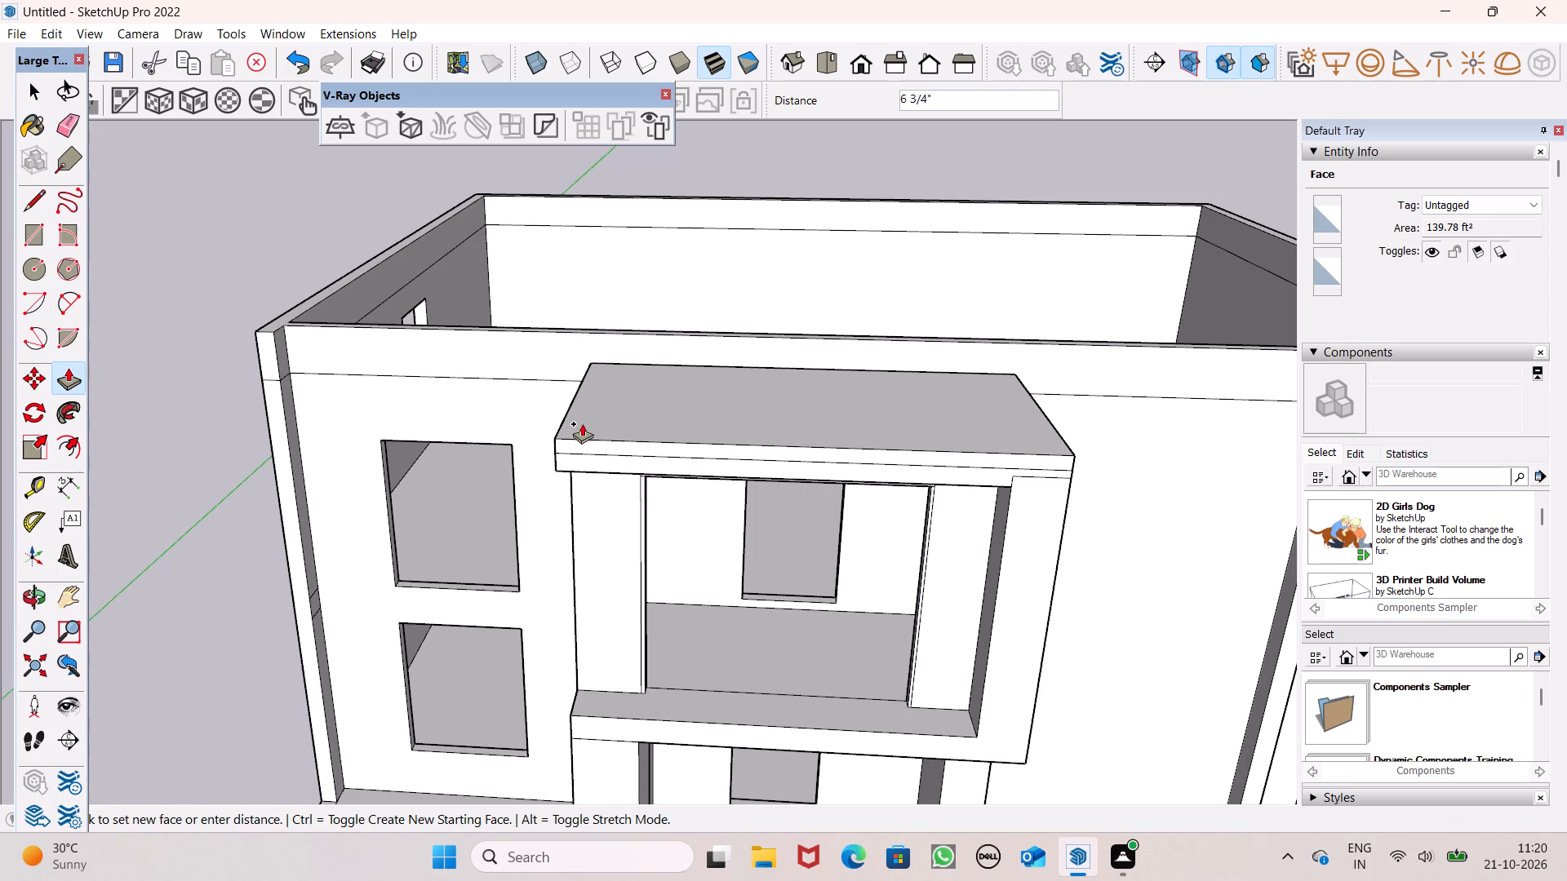
pyautogui.moveTo(582, 423); pyautogui.dragTo(582, 421)
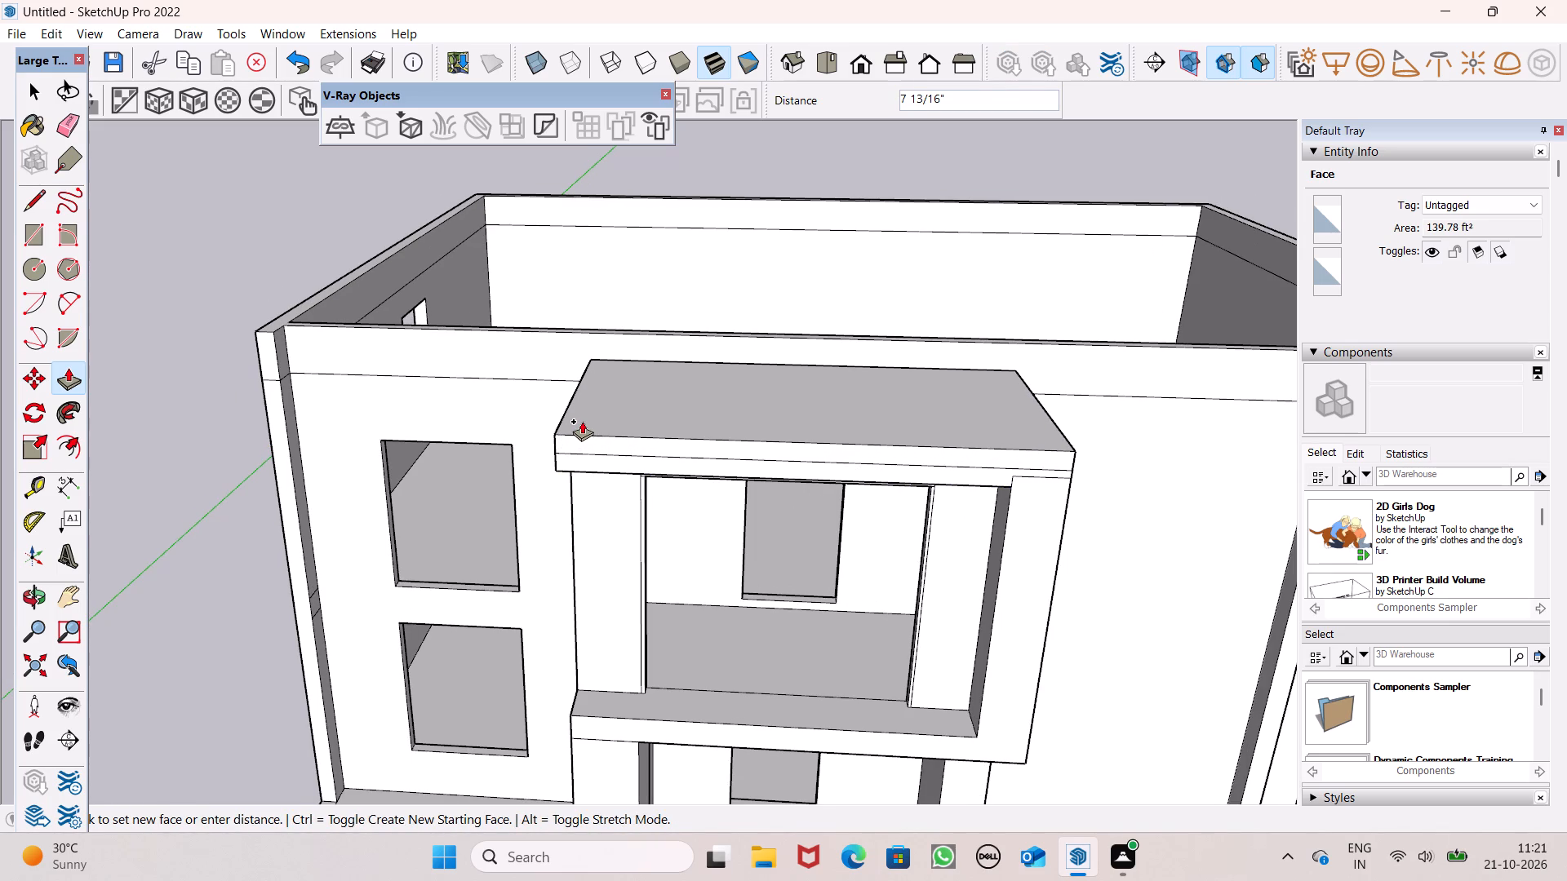
pyautogui.moveTo(582, 421); pyautogui.dragTo(582, 420)
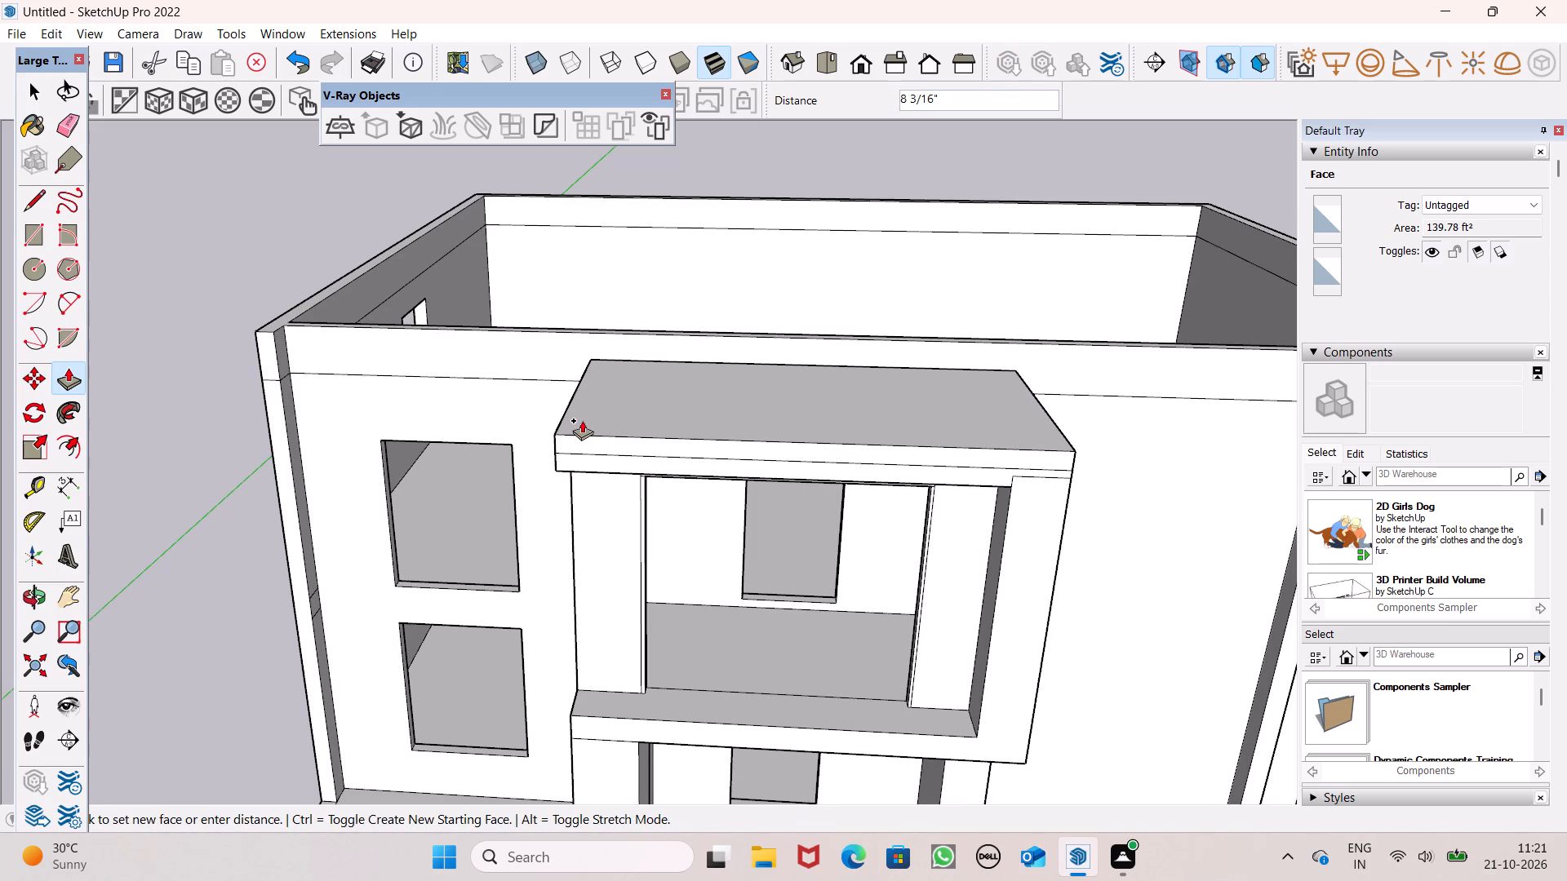
pyautogui.moveTo(582, 420); pyautogui.dragTo(584, 420)
pyautogui.click(584, 420)
pyautogui.press('space')
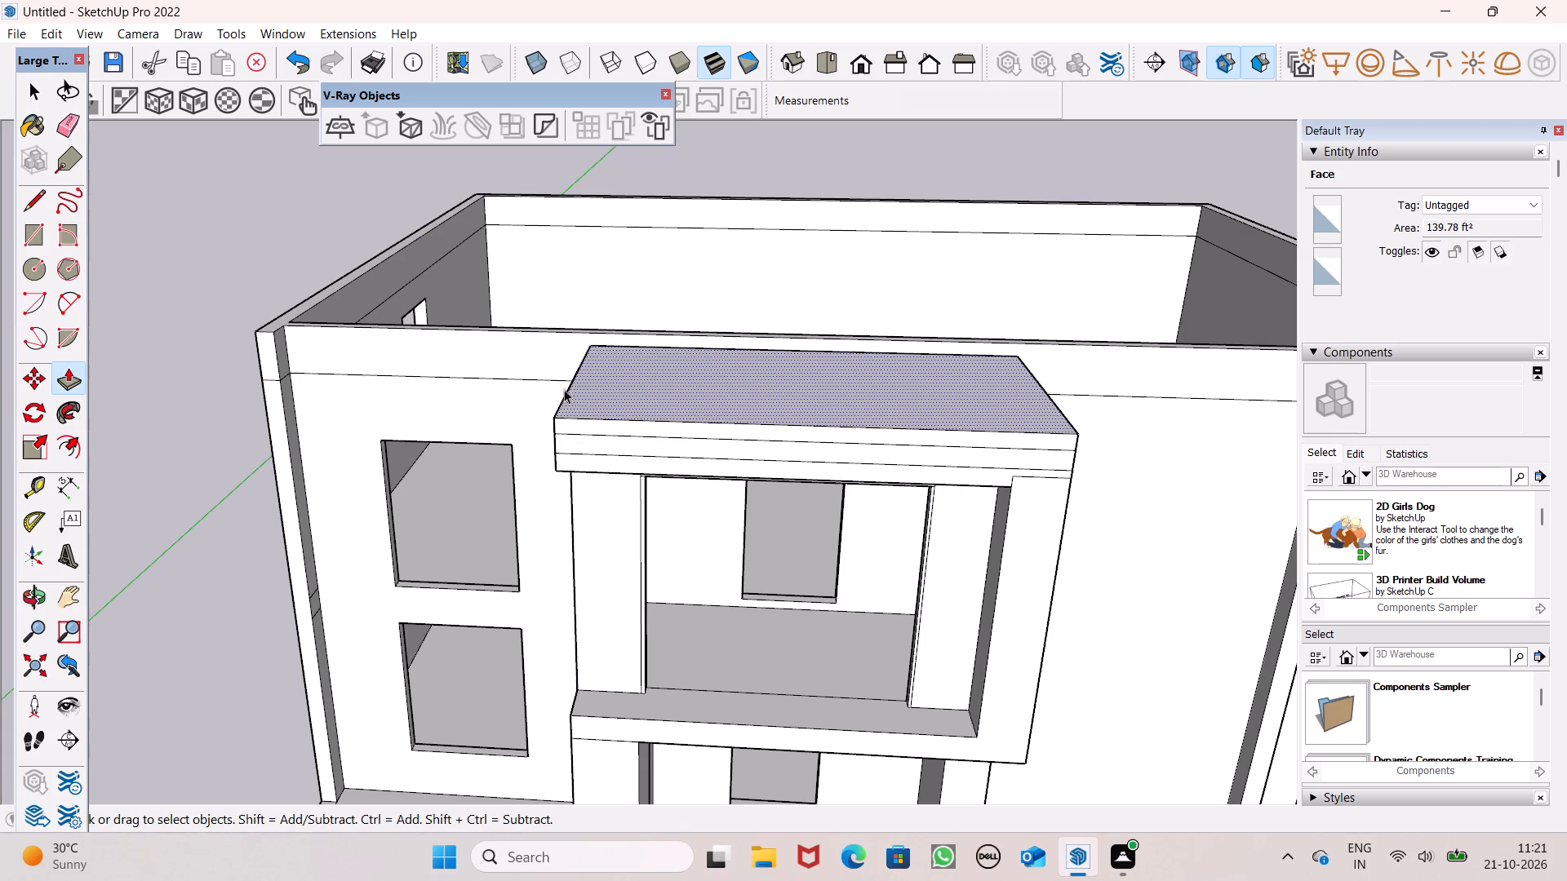
# Draw a vertical line about 11 5/16" long from the side wall's inner top corner to the roof slab's top front edge.
pyautogui.click(42, 193)
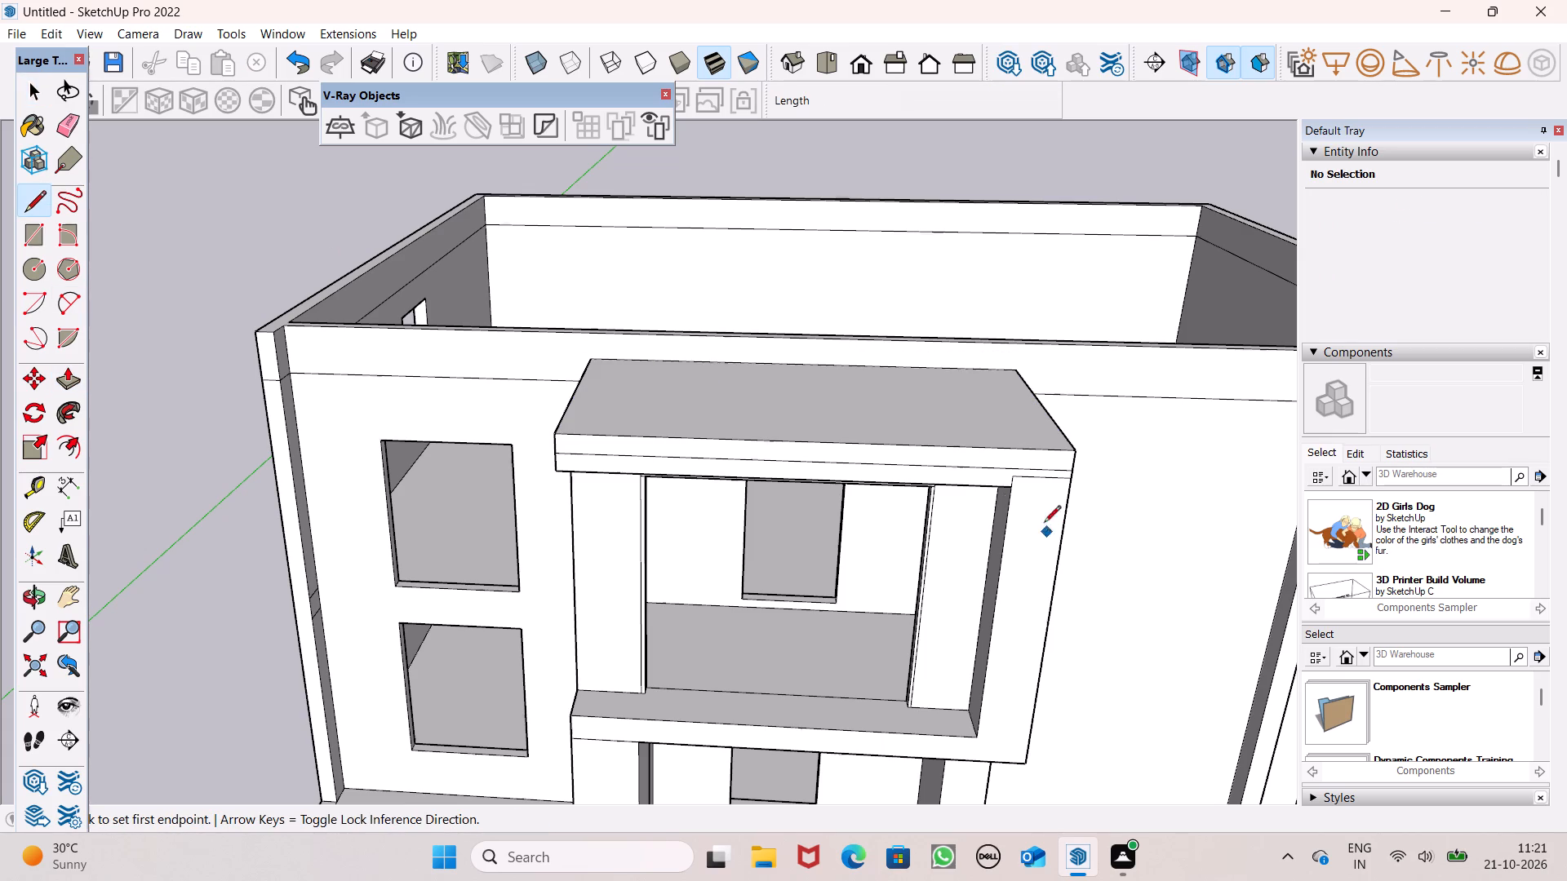
pyautogui.click(1011, 480)
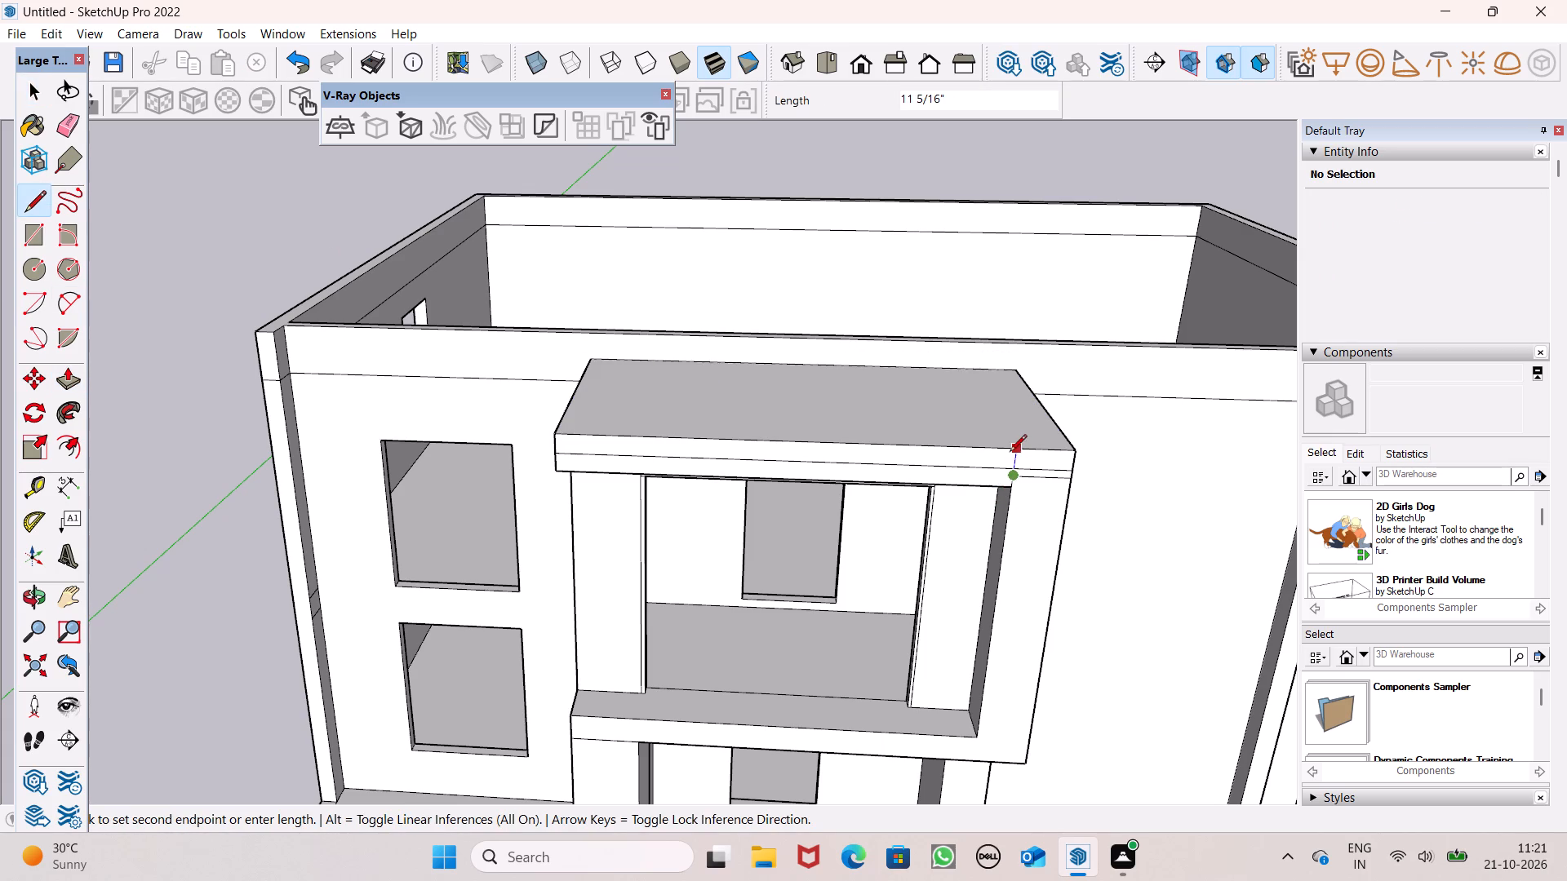
pyautogui.click(1010, 452)
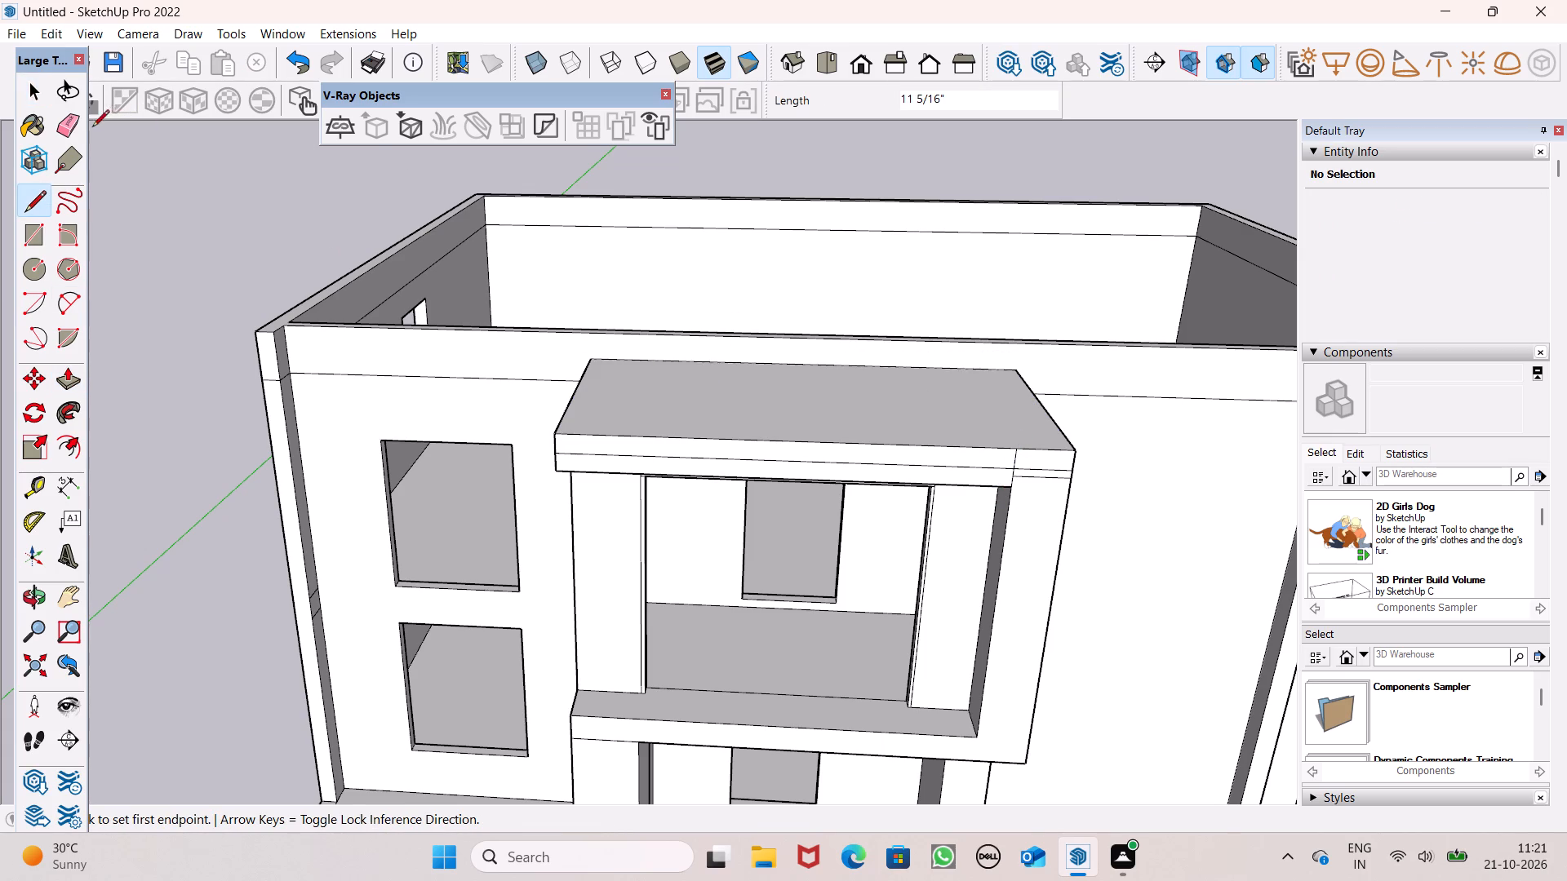
# Erase the horizontal seam lines on the slab front between the new vertical line and the outer corner, above the side wall.
pyautogui.click(78, 114)
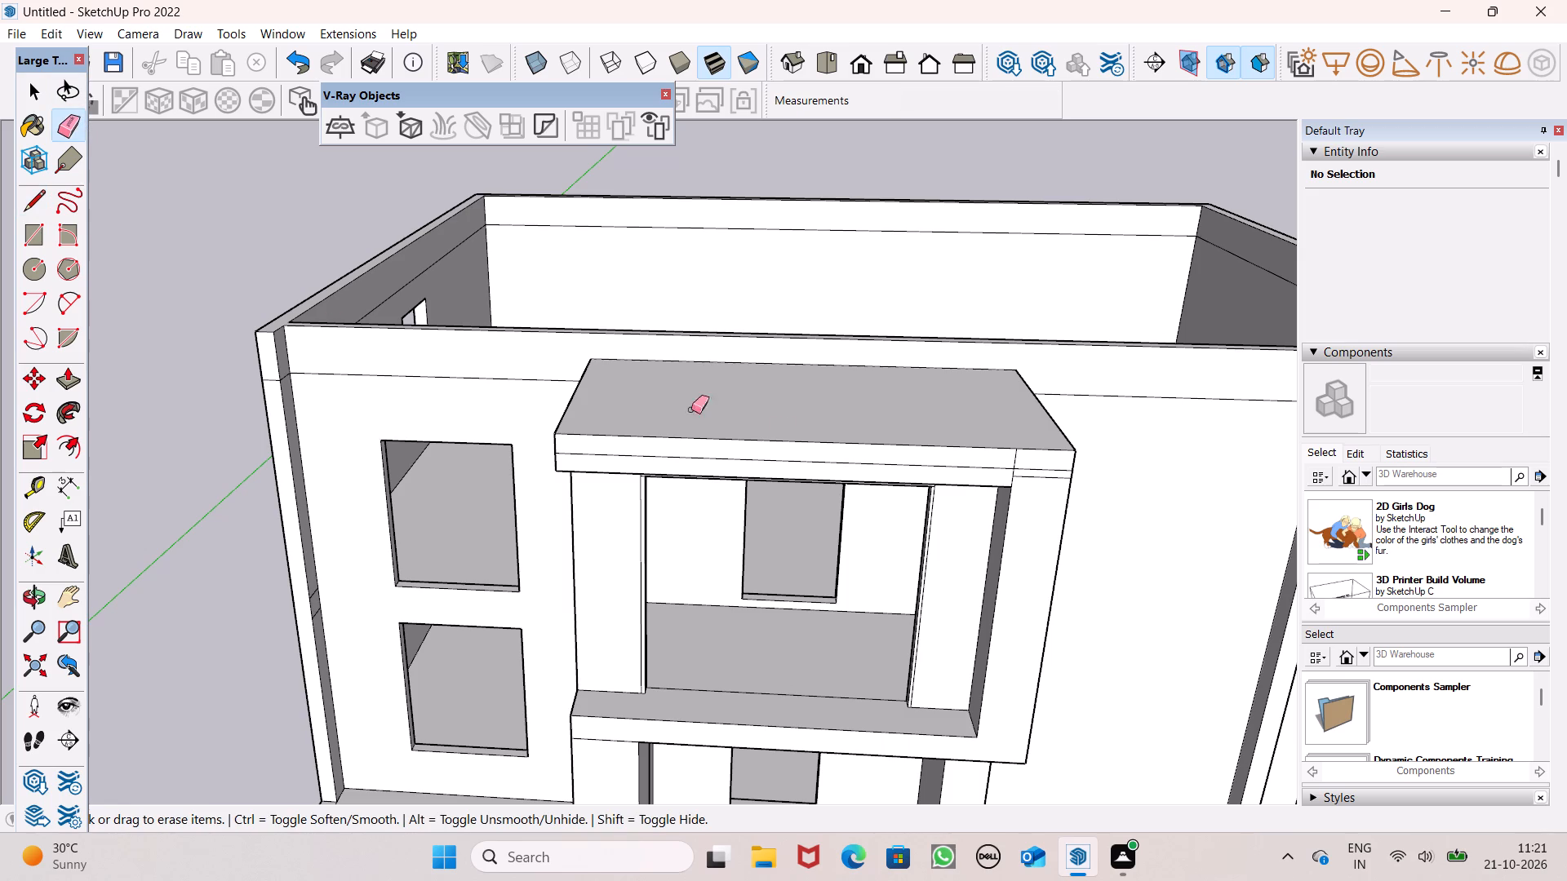
pyautogui.moveTo(1035, 462); pyautogui.dragTo(1035, 480)
pyautogui.scroll(3, 1019, 498)
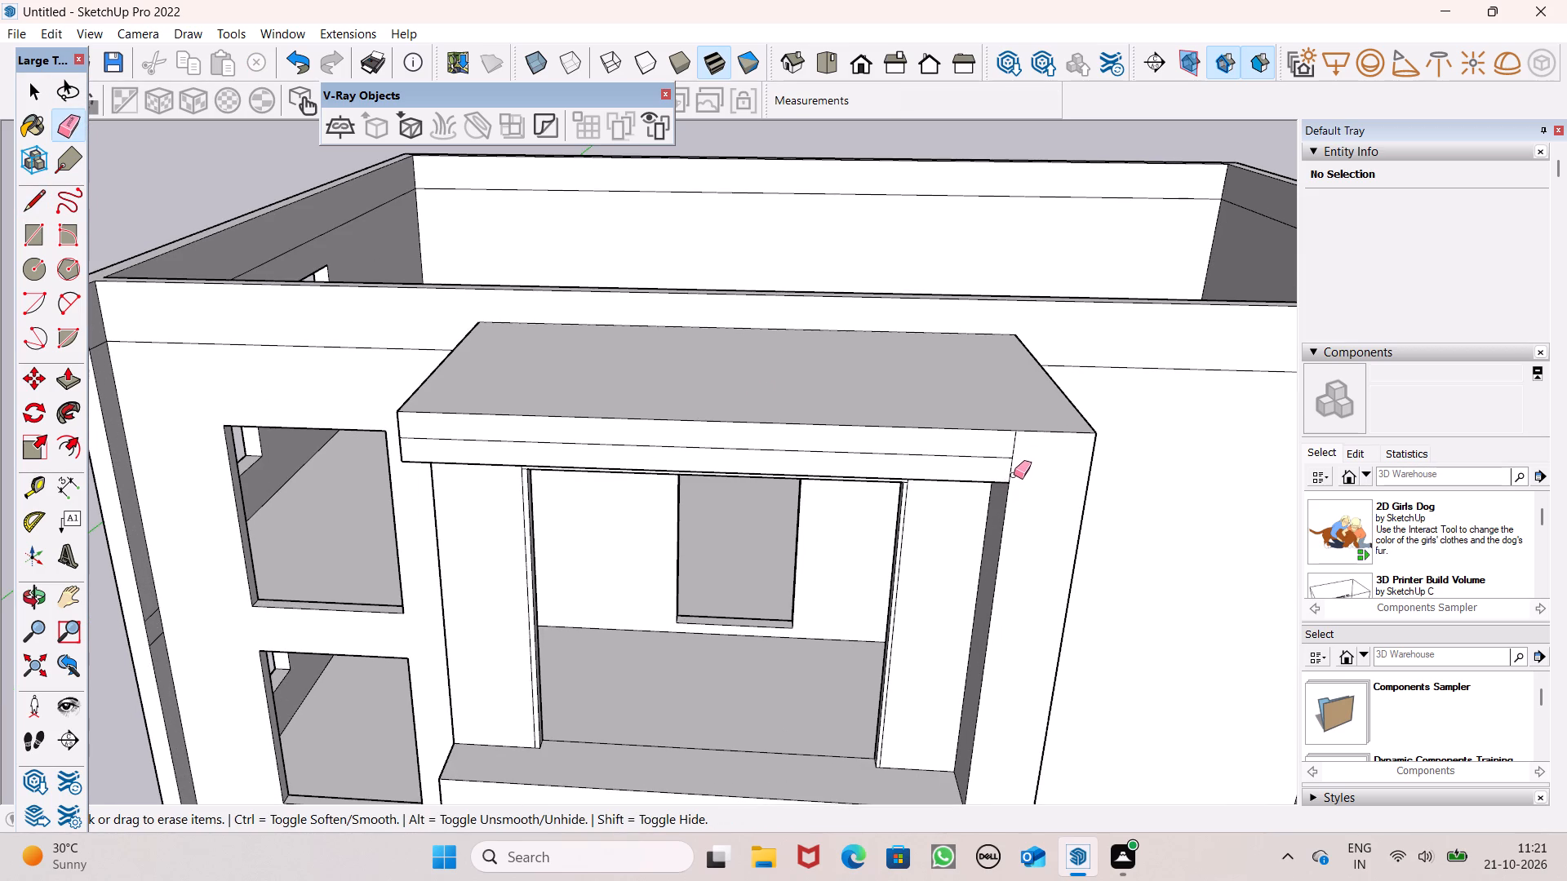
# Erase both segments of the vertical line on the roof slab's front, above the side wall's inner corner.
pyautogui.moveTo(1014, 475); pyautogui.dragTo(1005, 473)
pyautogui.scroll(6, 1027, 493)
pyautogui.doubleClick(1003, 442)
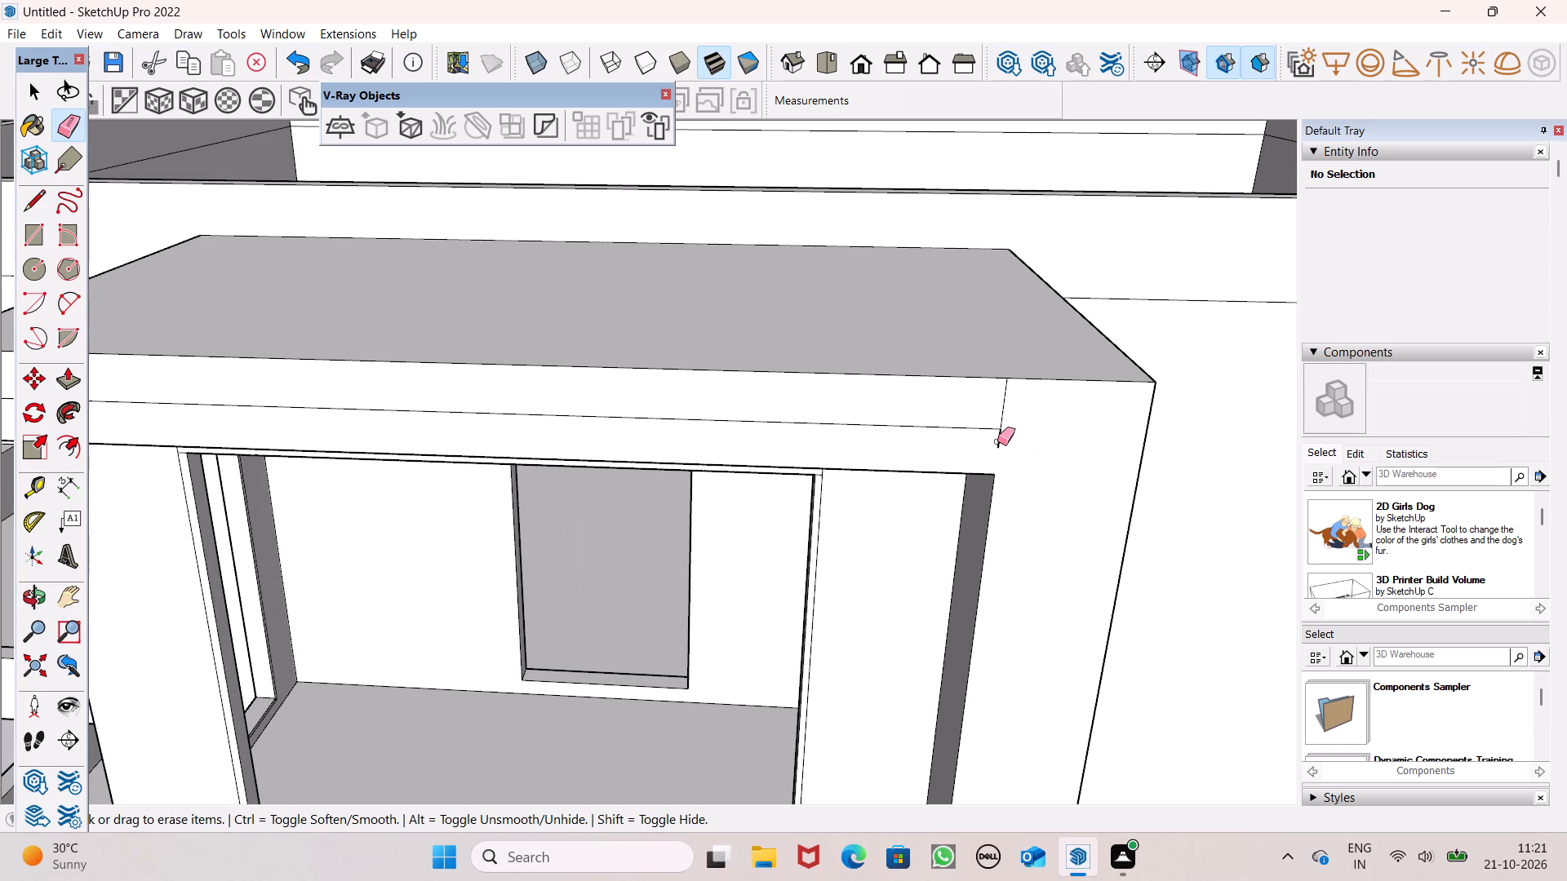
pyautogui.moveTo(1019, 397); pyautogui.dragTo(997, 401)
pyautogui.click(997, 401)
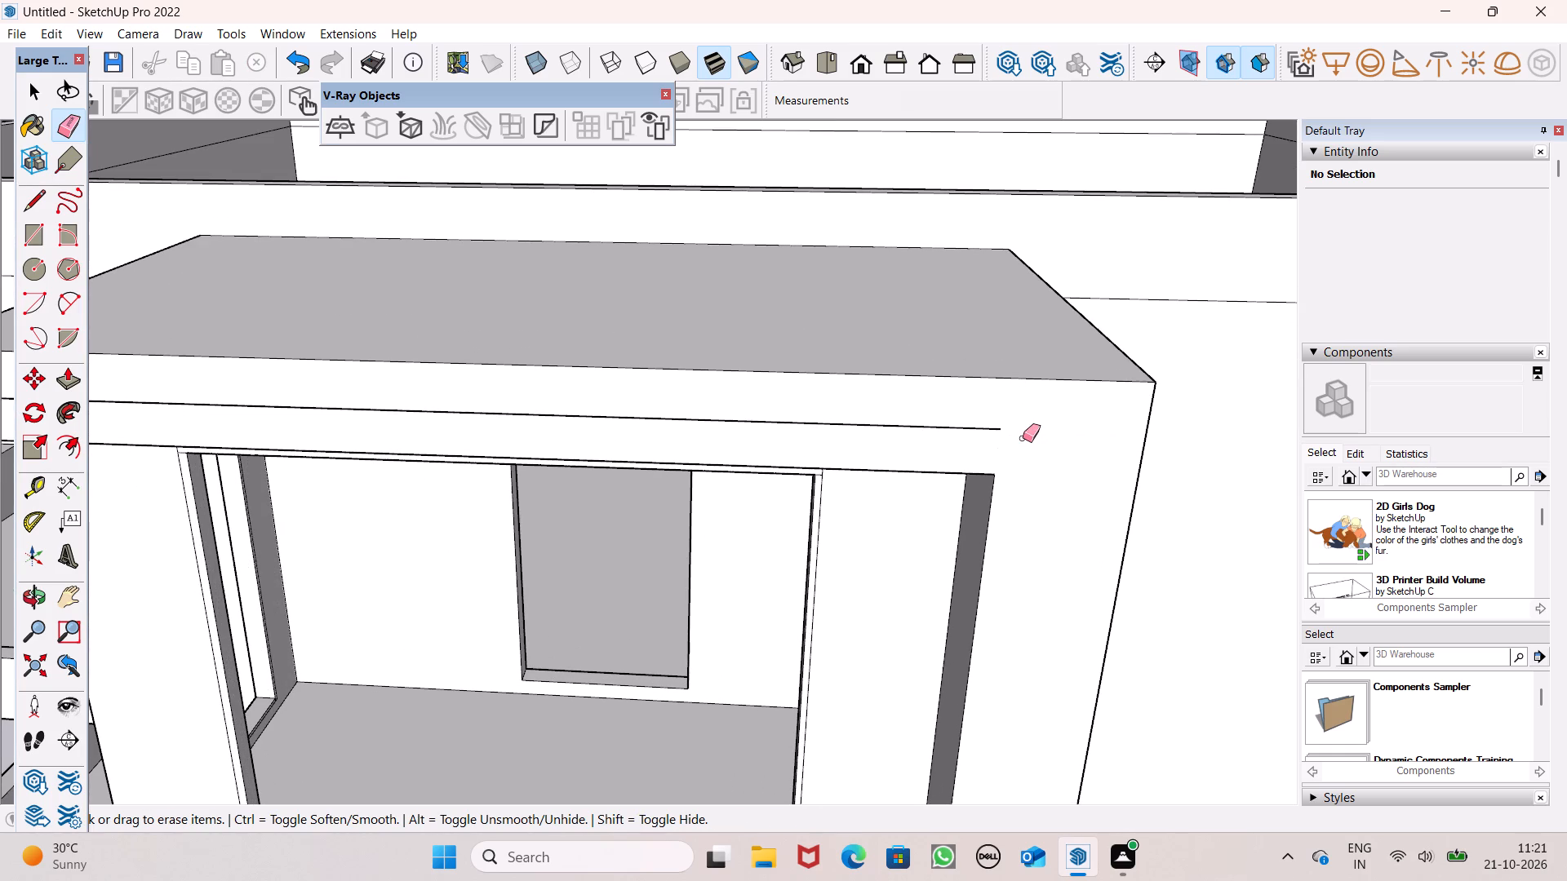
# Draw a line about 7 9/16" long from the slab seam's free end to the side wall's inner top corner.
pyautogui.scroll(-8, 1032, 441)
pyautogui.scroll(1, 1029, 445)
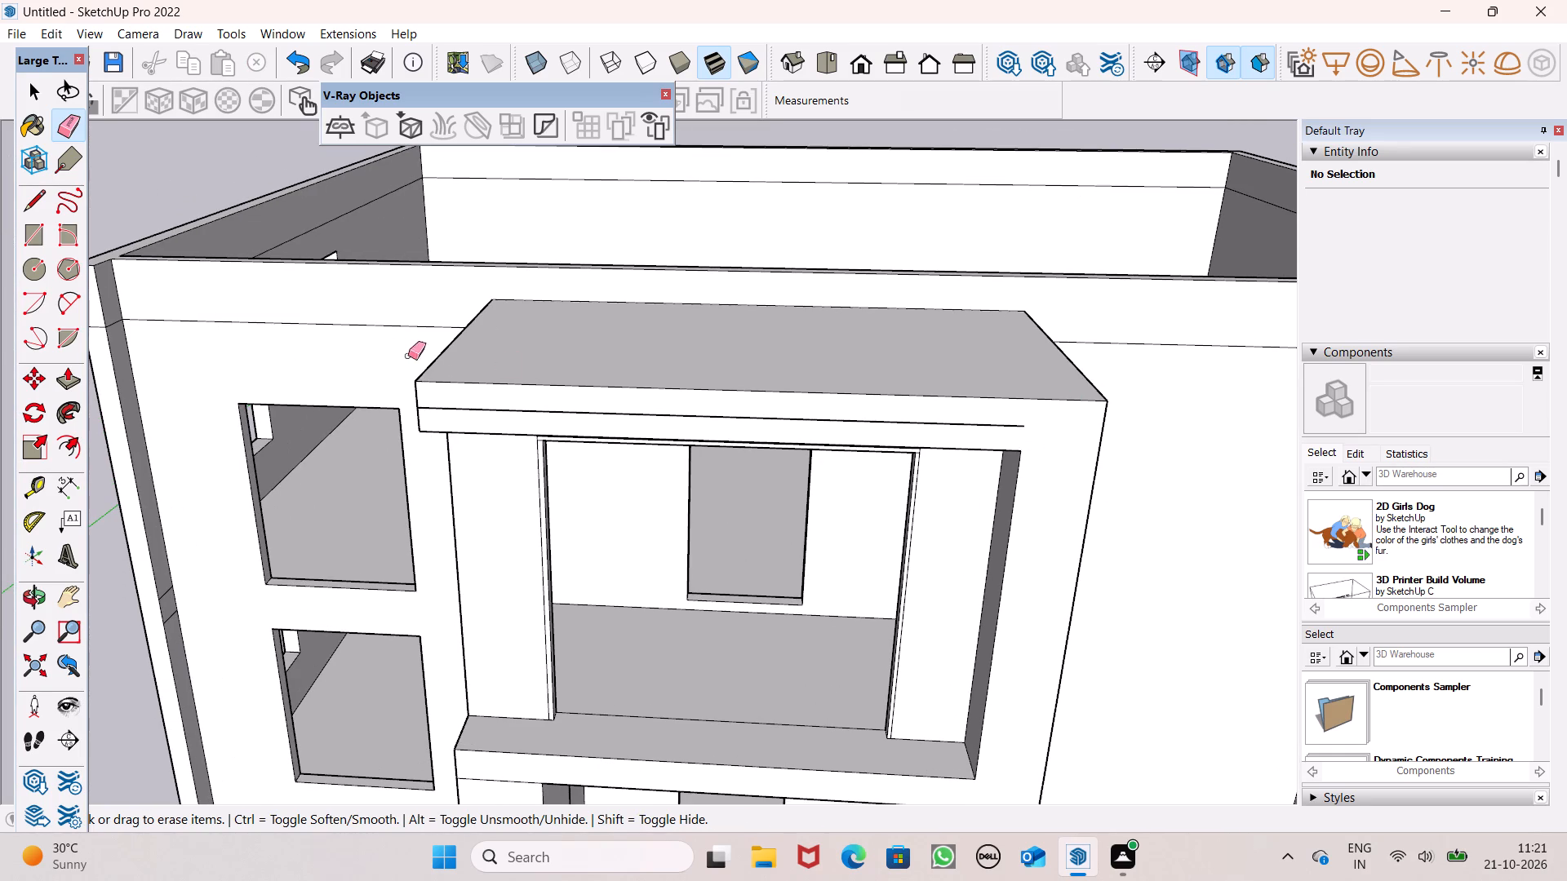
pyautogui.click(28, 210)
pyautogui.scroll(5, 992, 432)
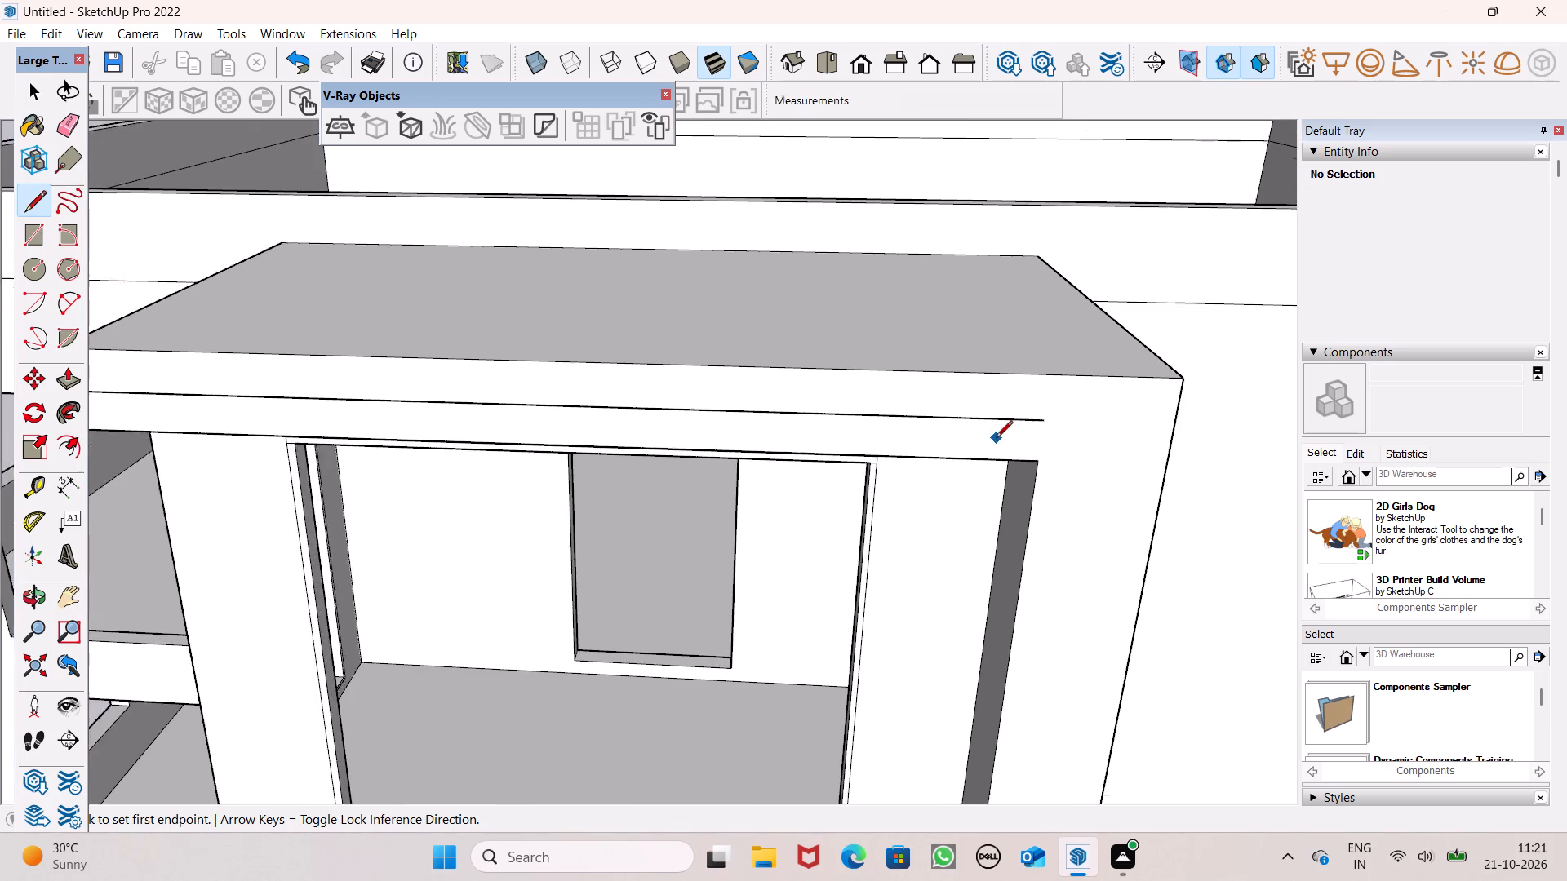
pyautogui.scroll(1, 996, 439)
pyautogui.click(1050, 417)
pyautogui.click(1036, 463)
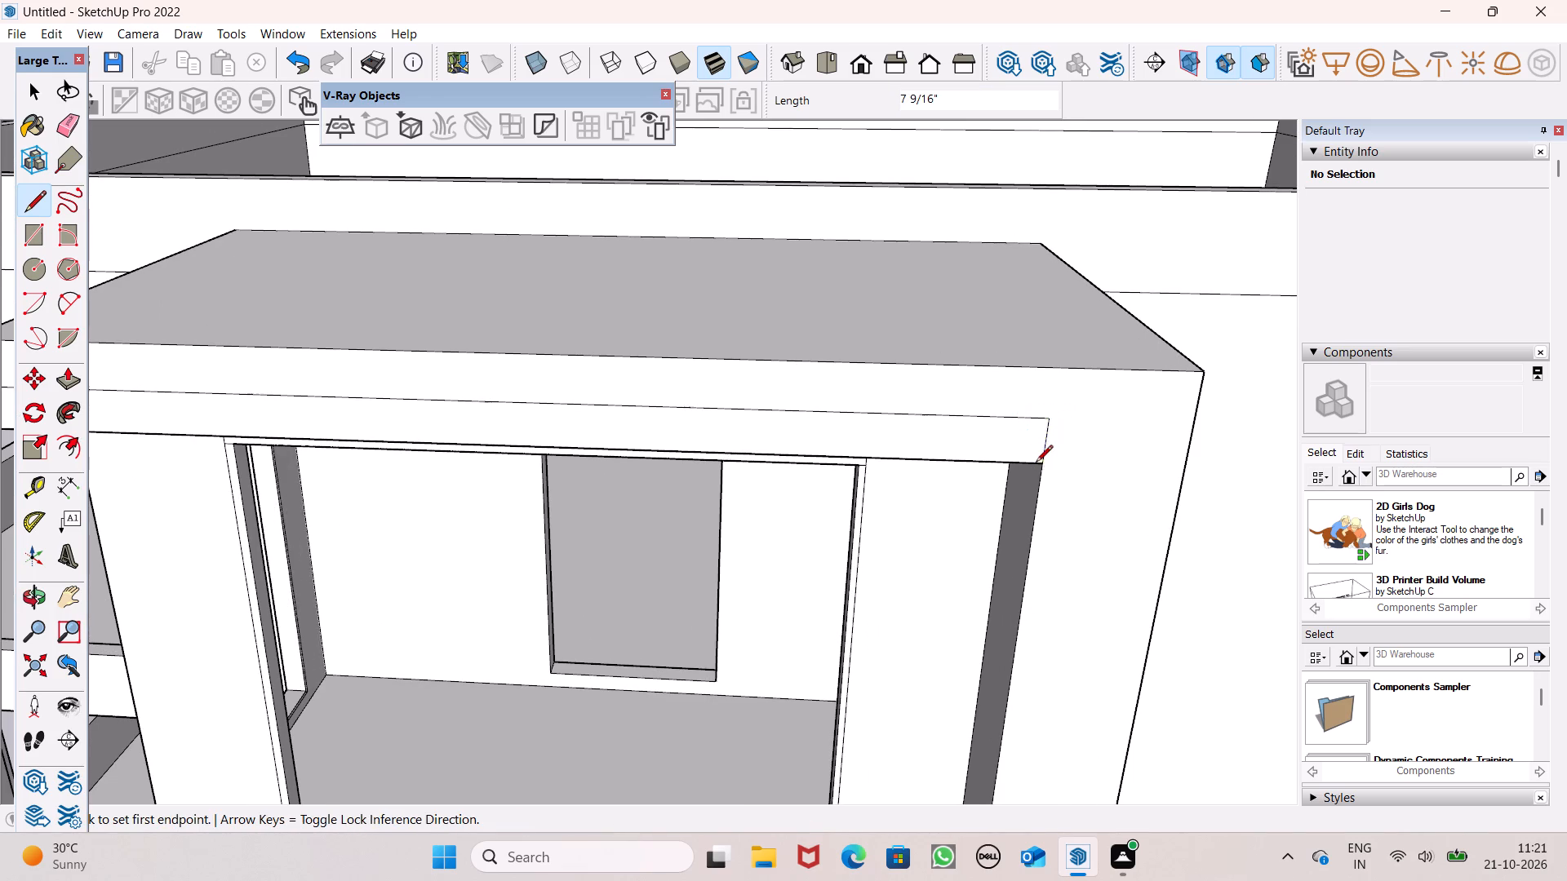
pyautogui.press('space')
# Examine the front balcony, its roof slab and side wall from above and below.
pyautogui.scroll(-3, 821, 336)
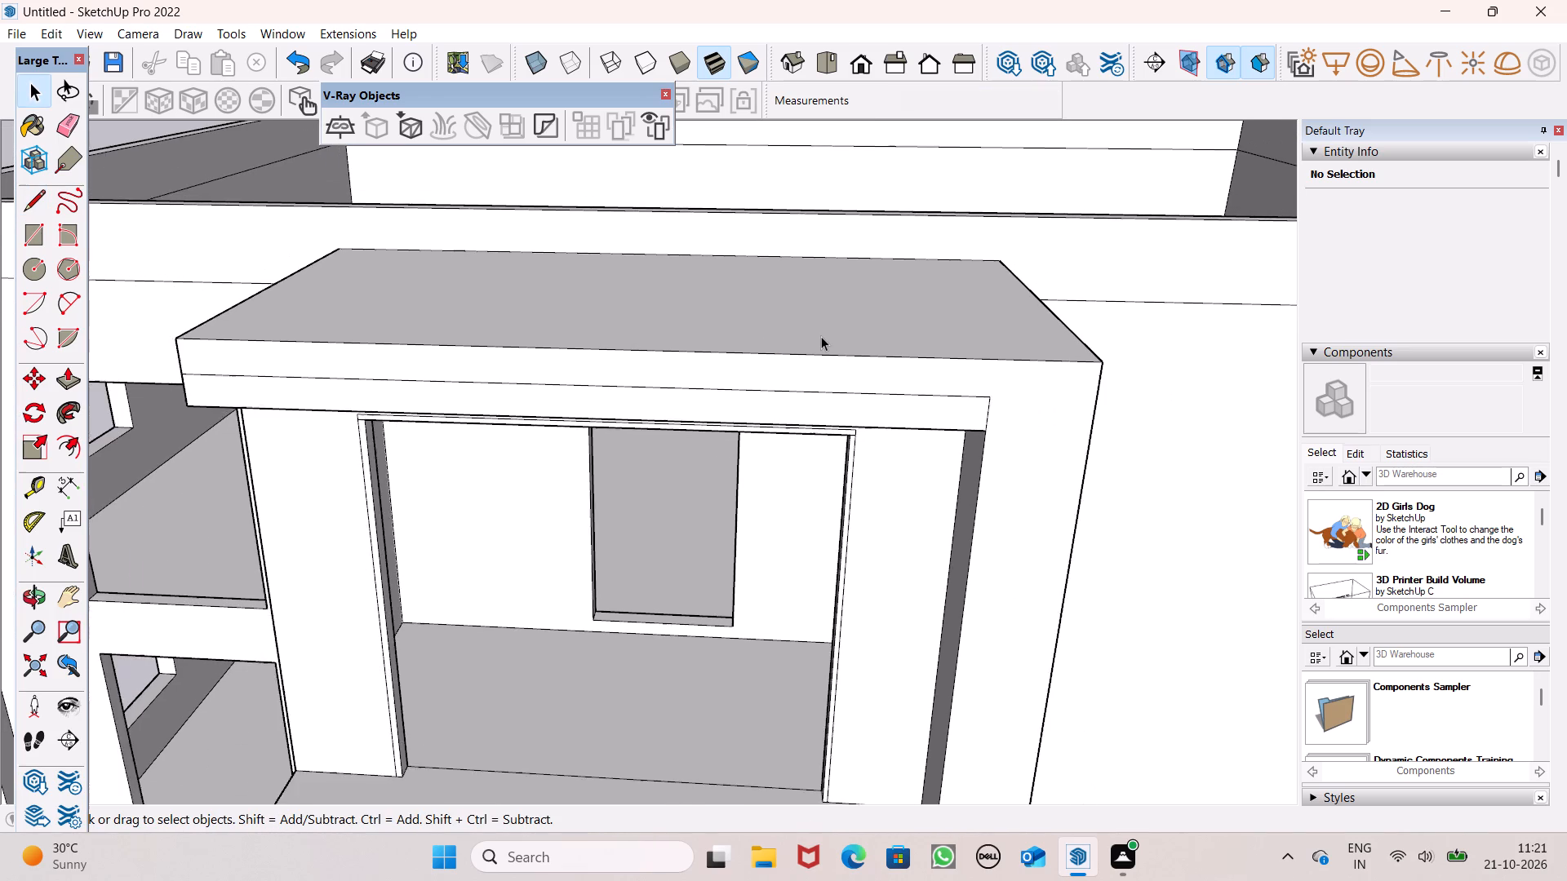
pyautogui.scroll(-7, 821, 336)
pyautogui.moveTo(748, 432); pyautogui.dragTo(770, 374, button='middle')
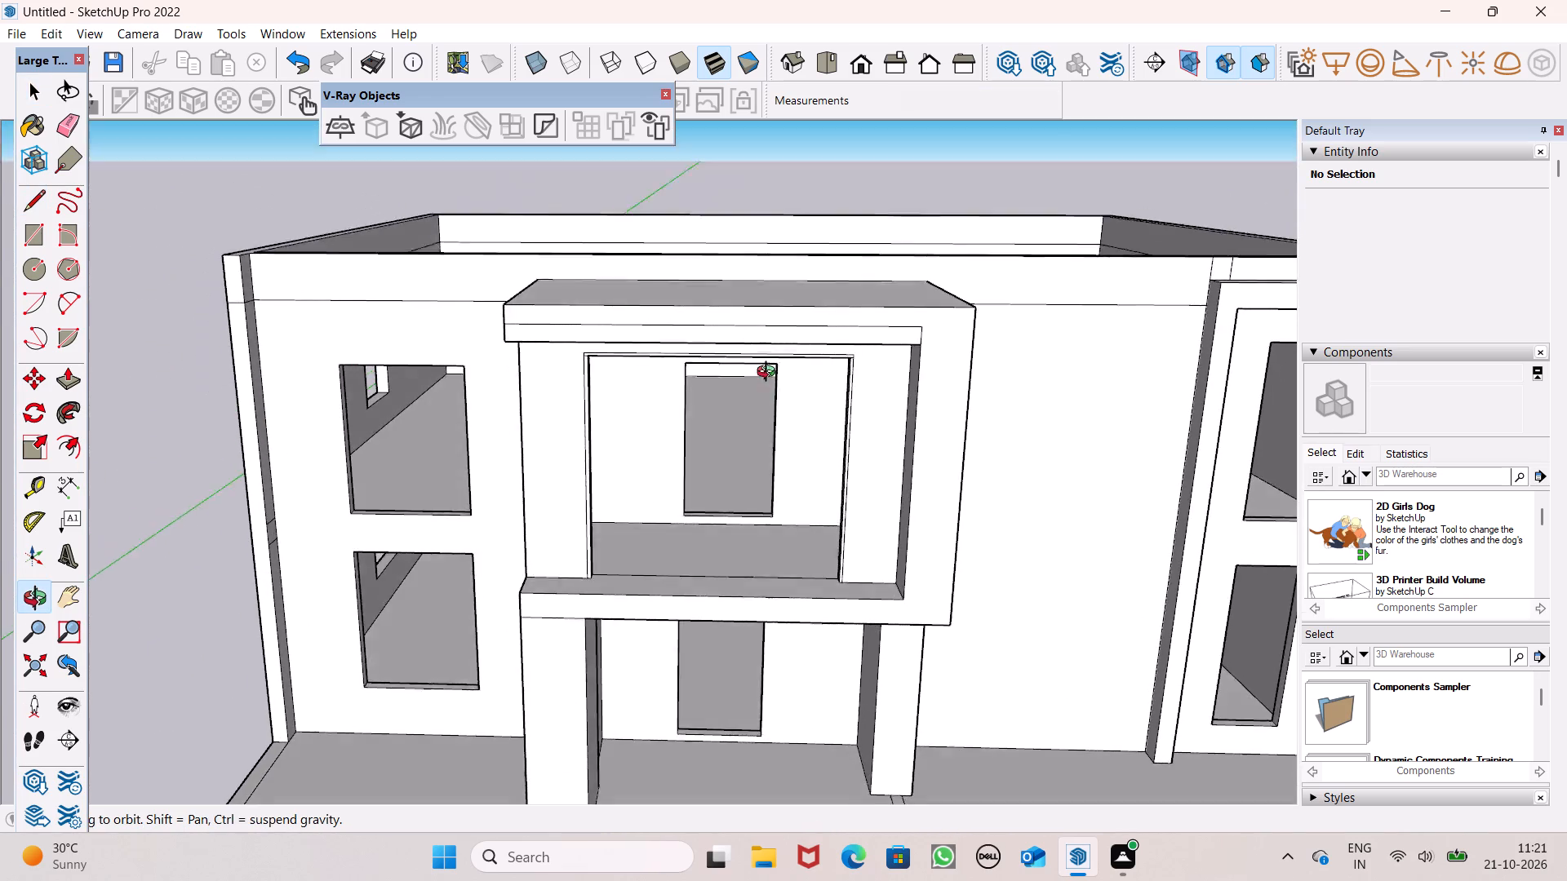
pyautogui.moveTo(770, 374); pyautogui.dragTo(752, 344, button='middle')
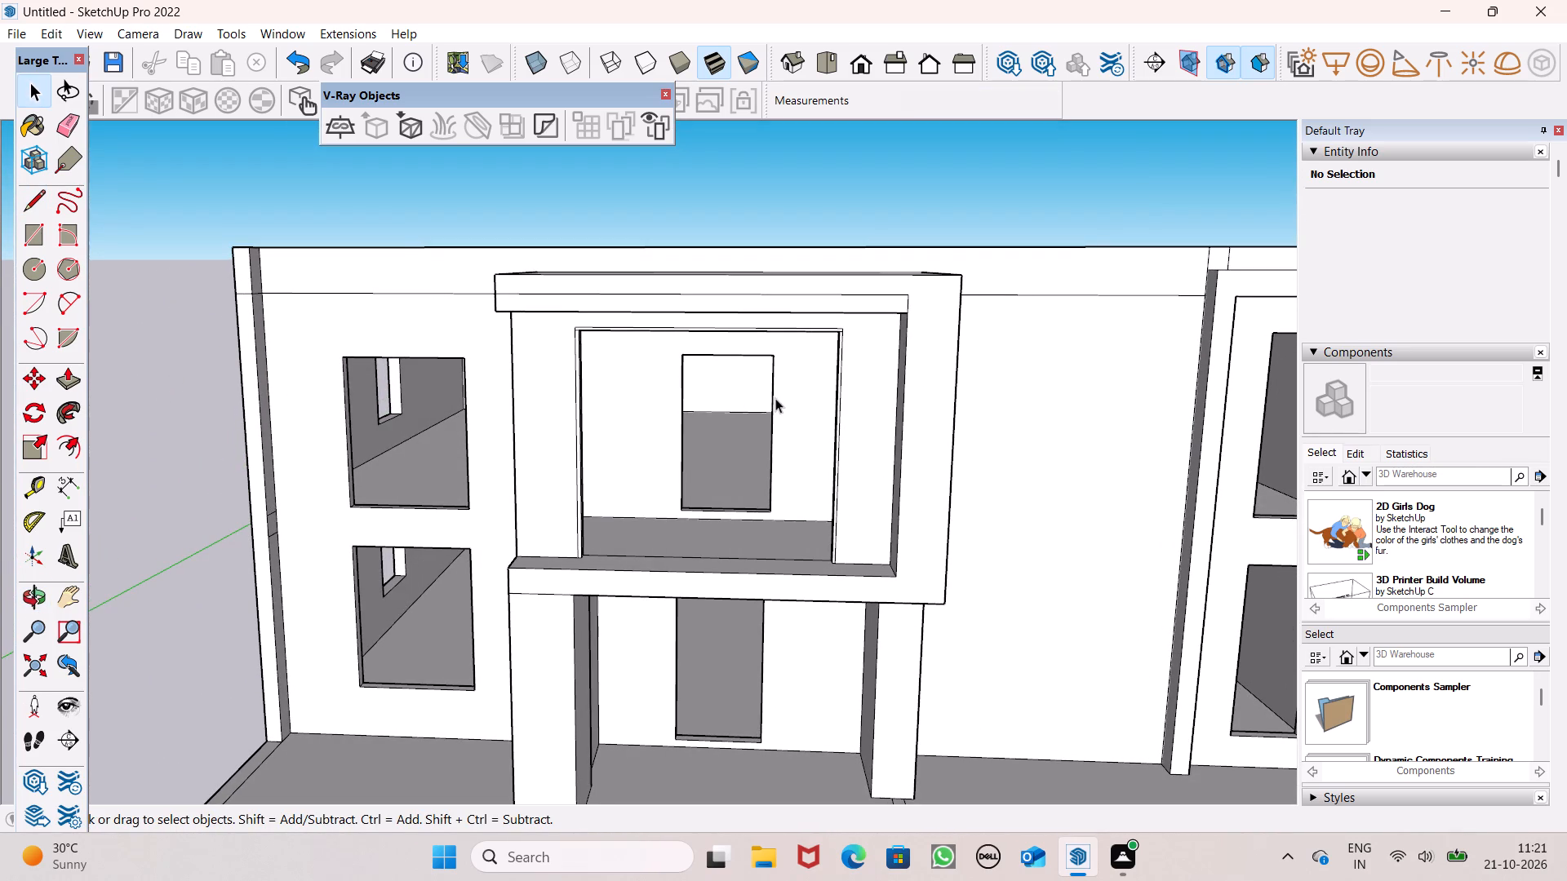
pyautogui.scroll(-1, 1005, 418)
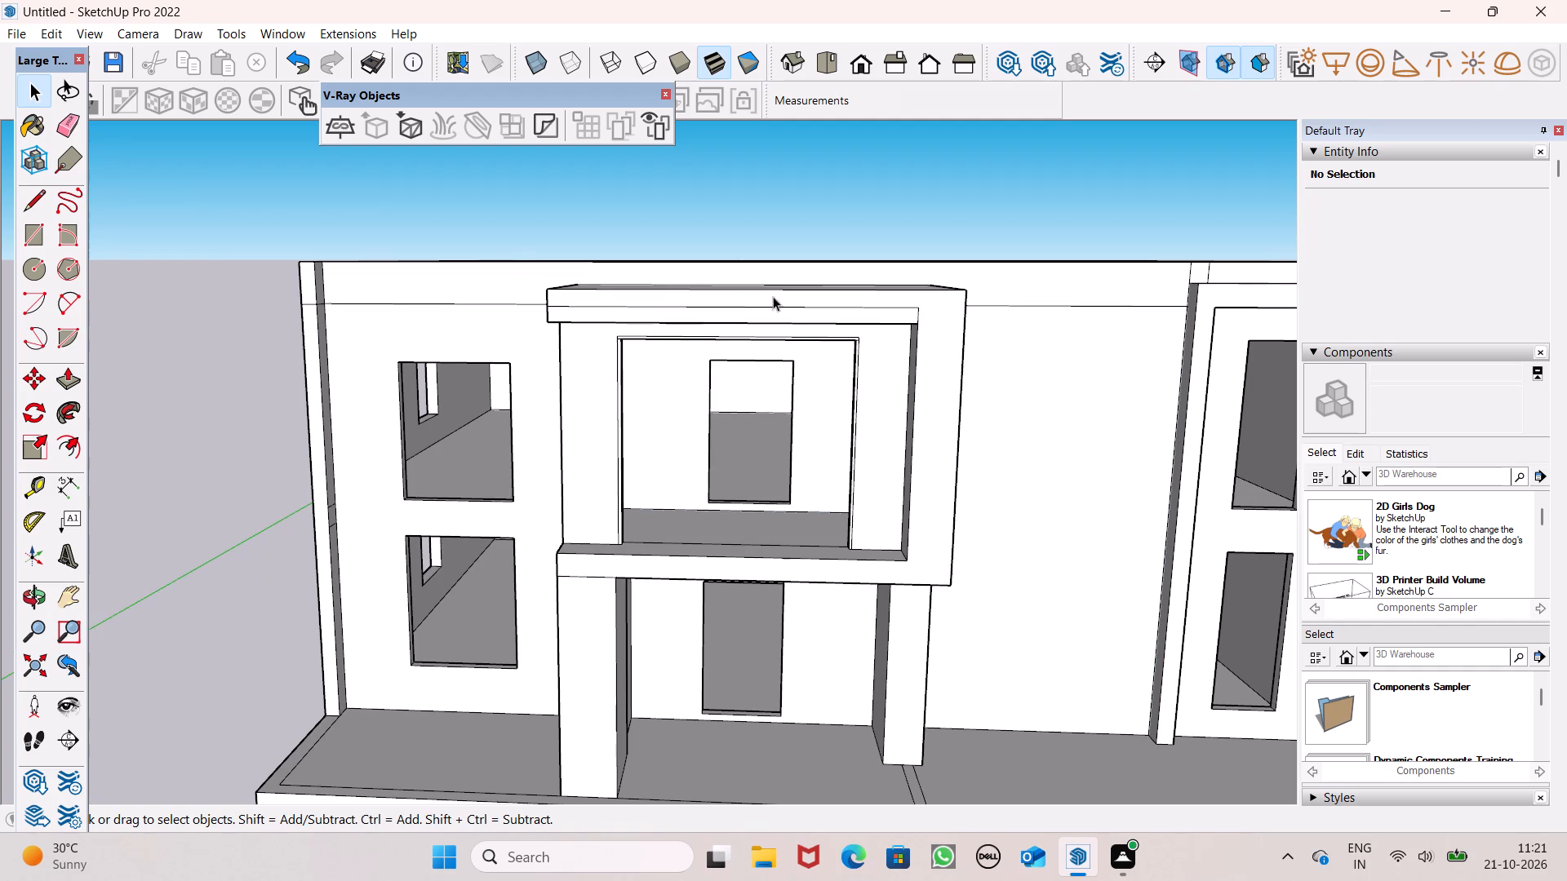
pyautogui.scroll(1, 736, 292)
pyautogui.moveTo(812, 332); pyautogui.dragTo(804, 350, button='middle')
pyautogui.scroll(1, 774, 328)
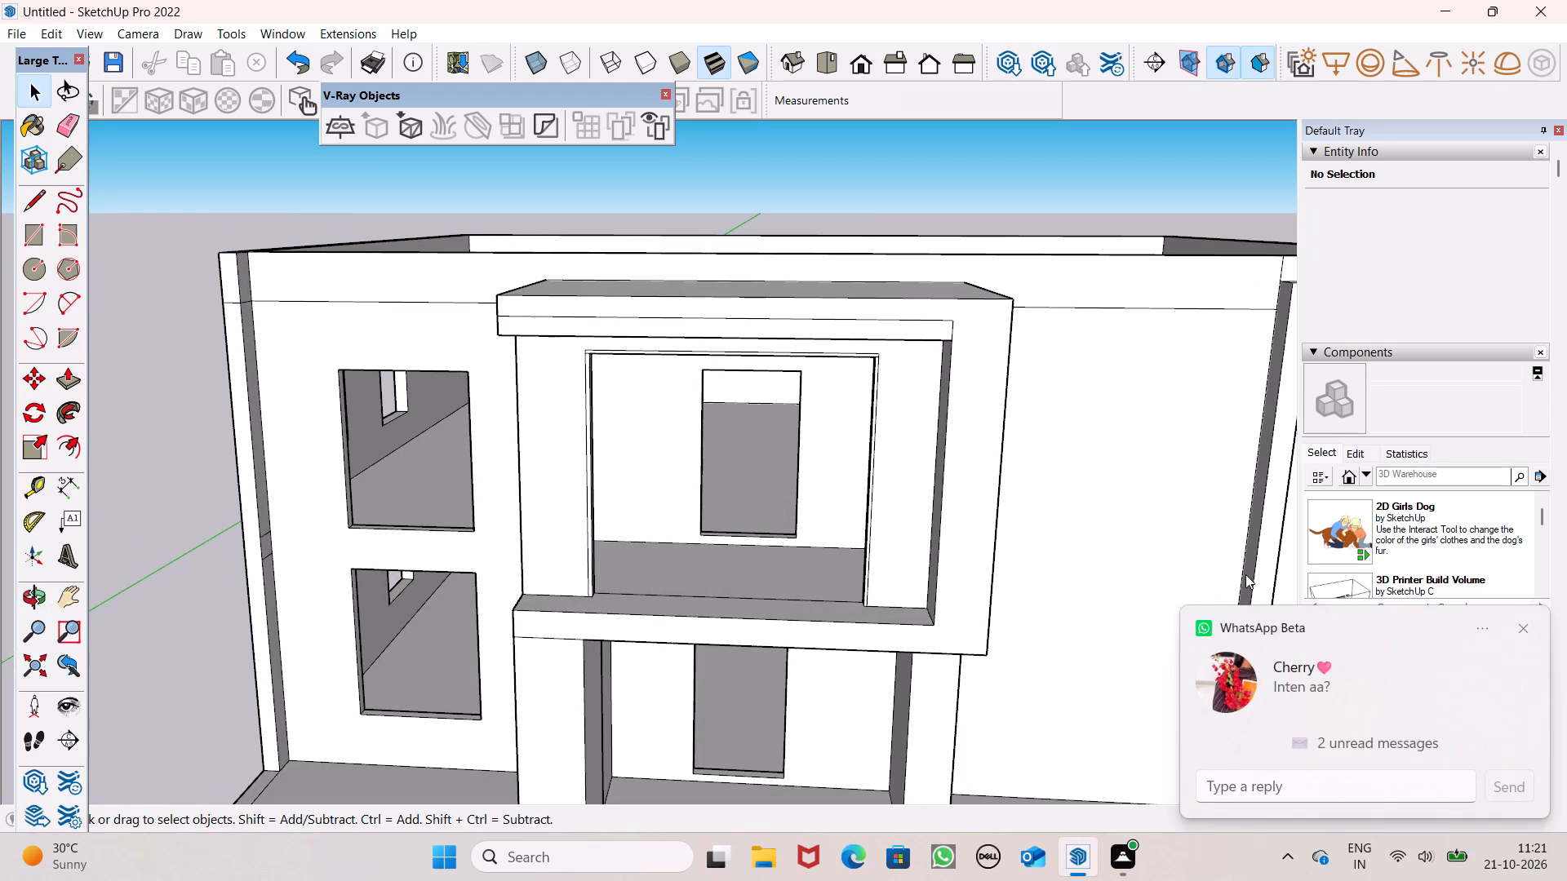
pyautogui.click(1518, 629)
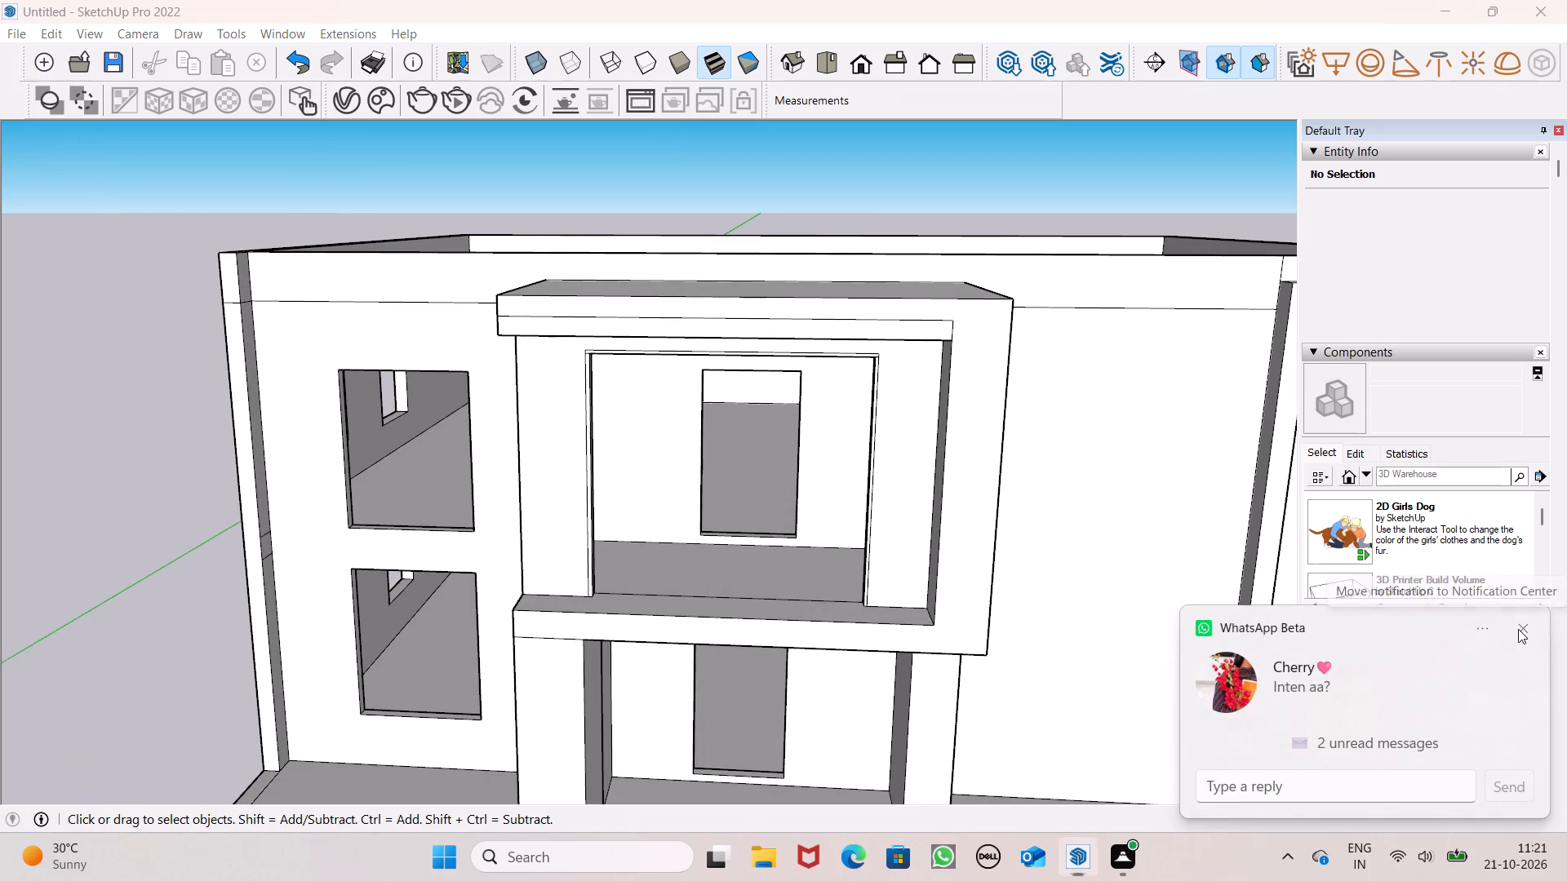
pyautogui.moveTo(694, 394); pyautogui.dragTo(699, 224, button='middle')
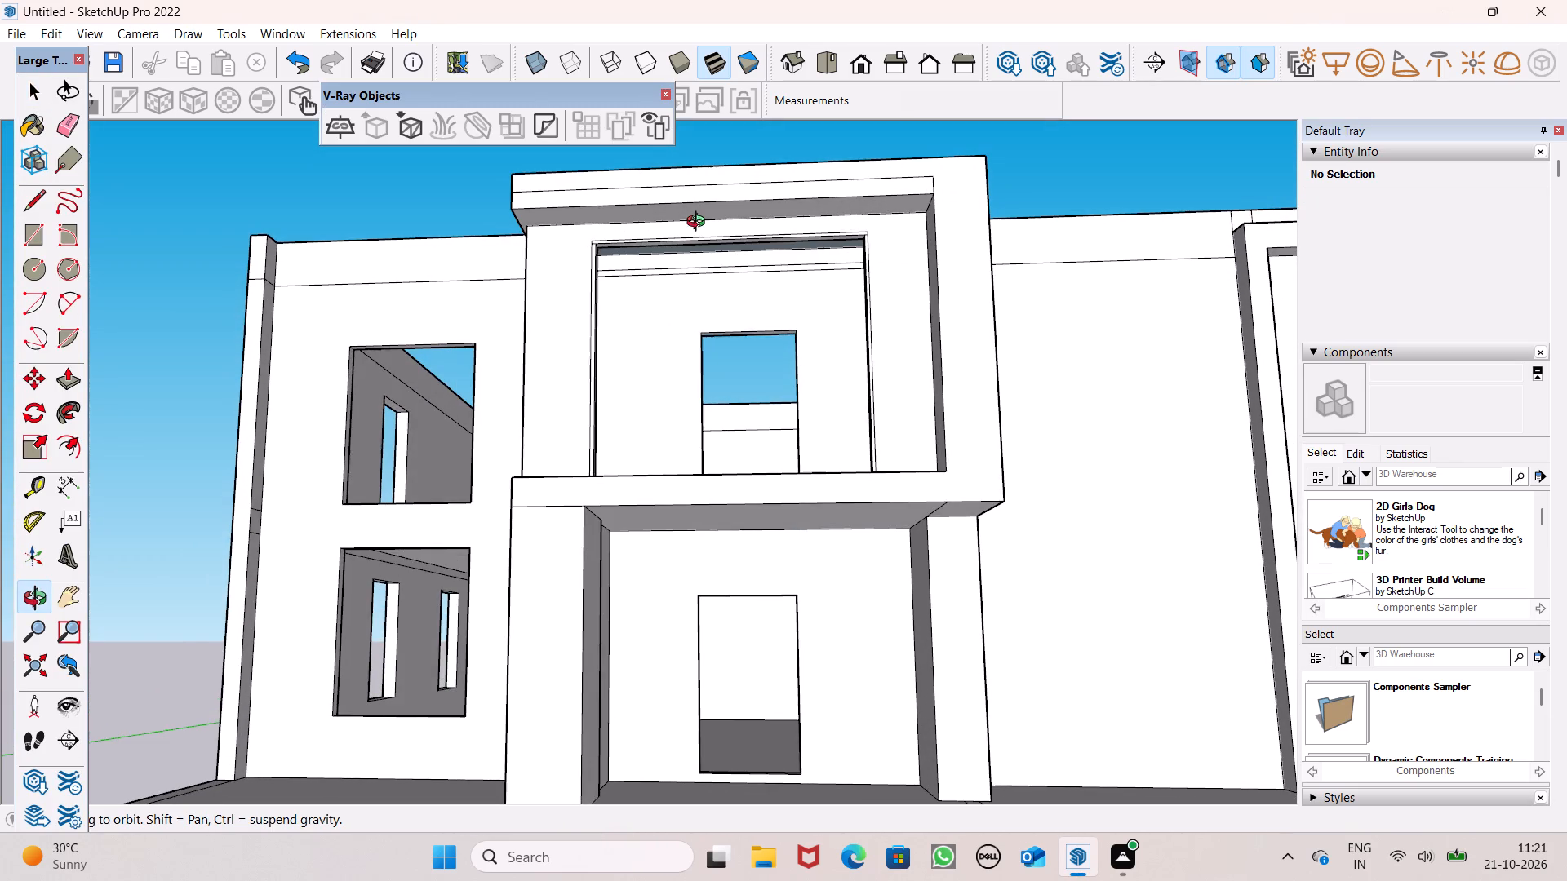
pyautogui.moveTo(699, 224); pyautogui.dragTo(706, 234, button='middle')
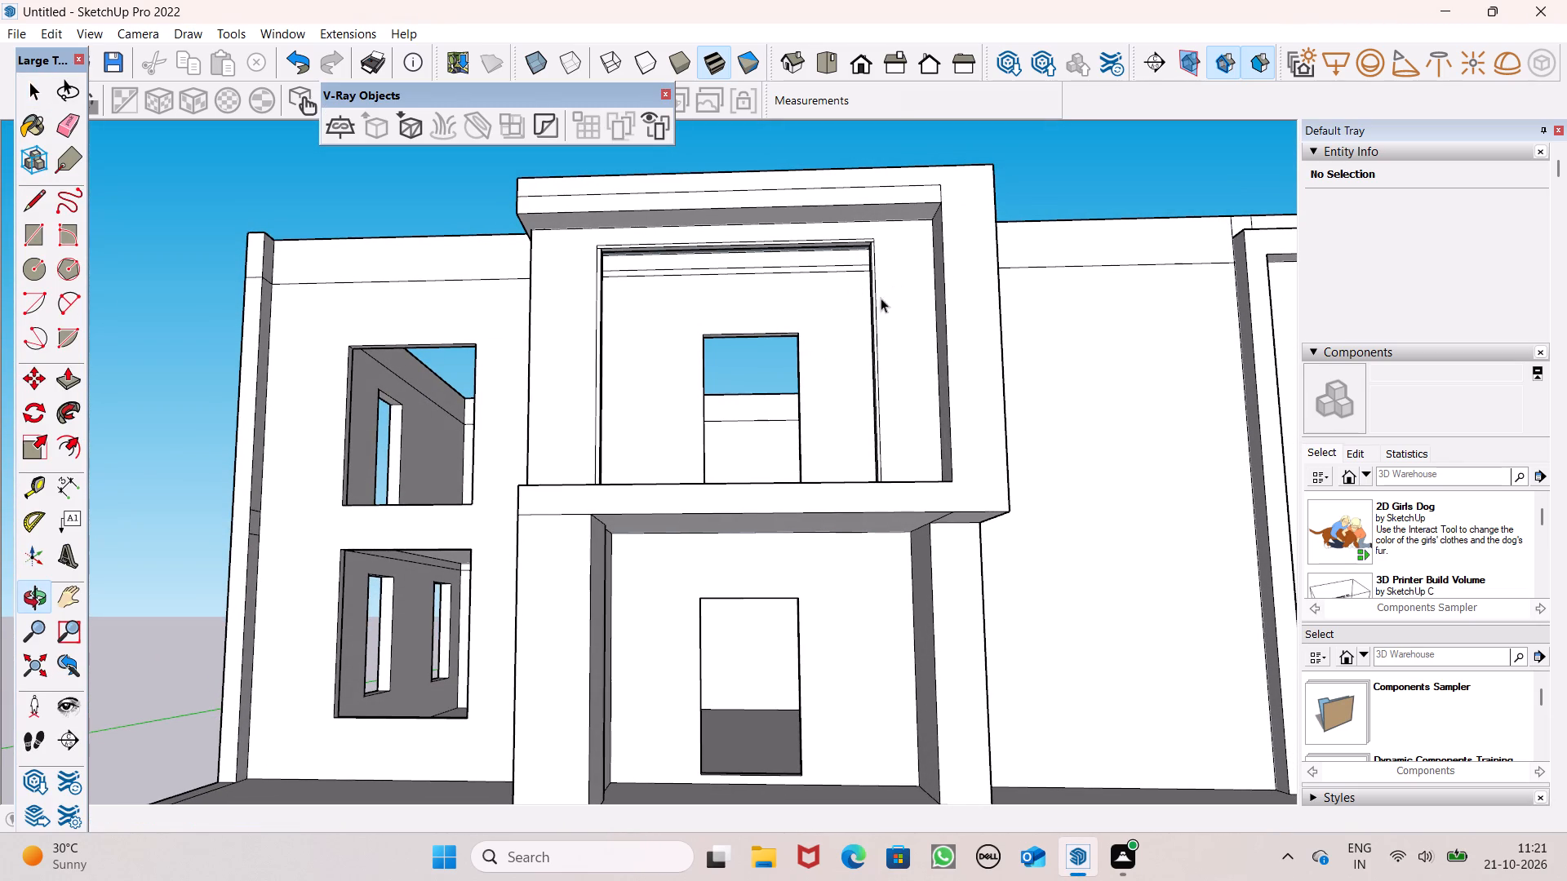
pyautogui.scroll(-1, 843, 378)
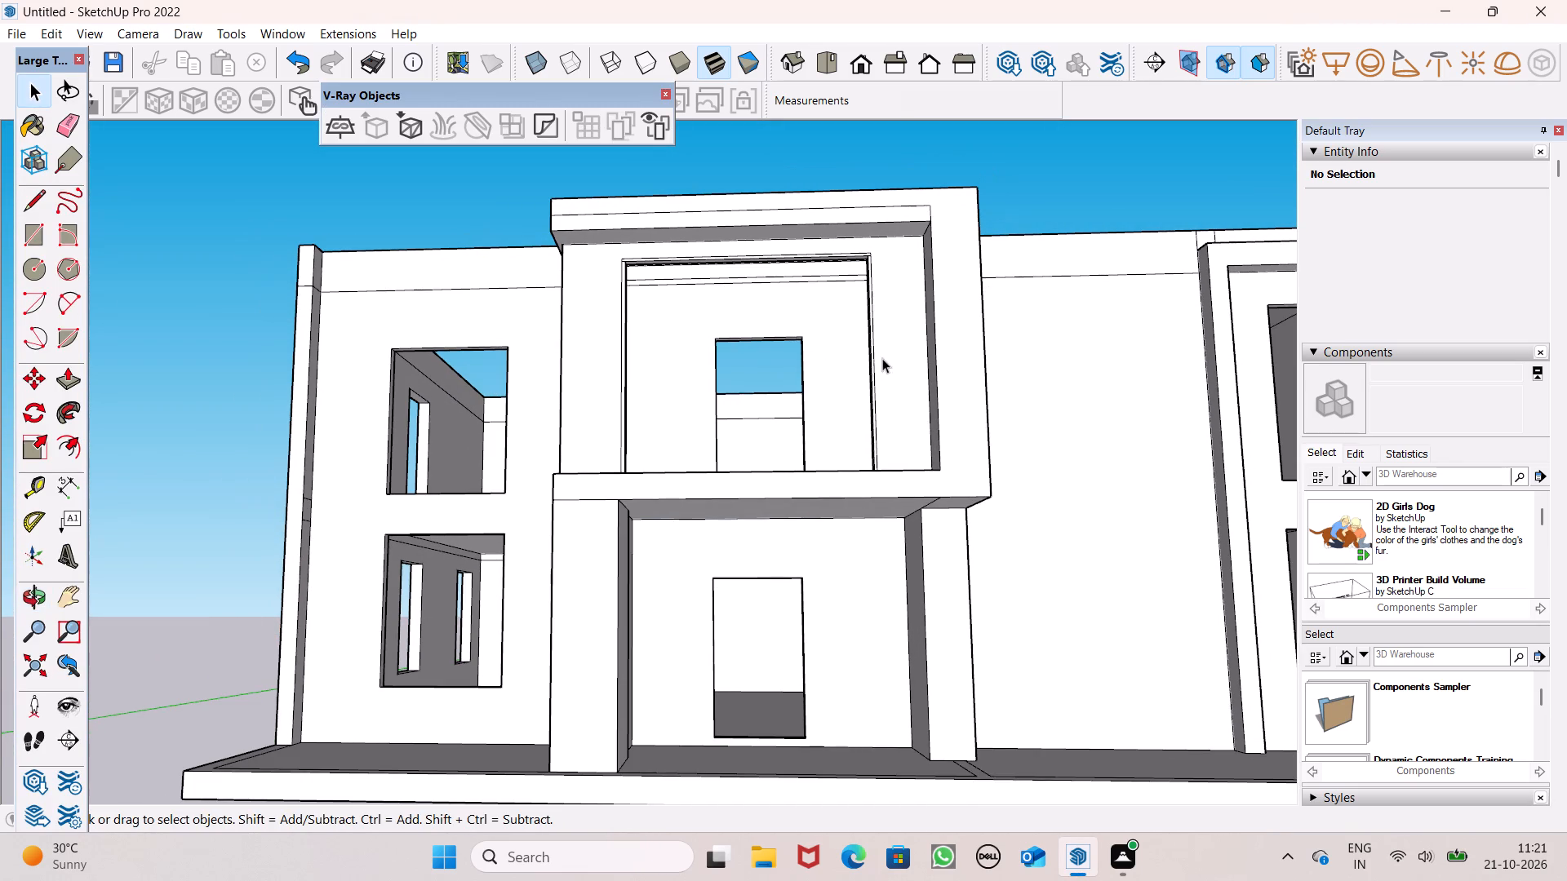
pyautogui.moveTo(915, 356); pyautogui.dragTo(924, 565, button='middle')
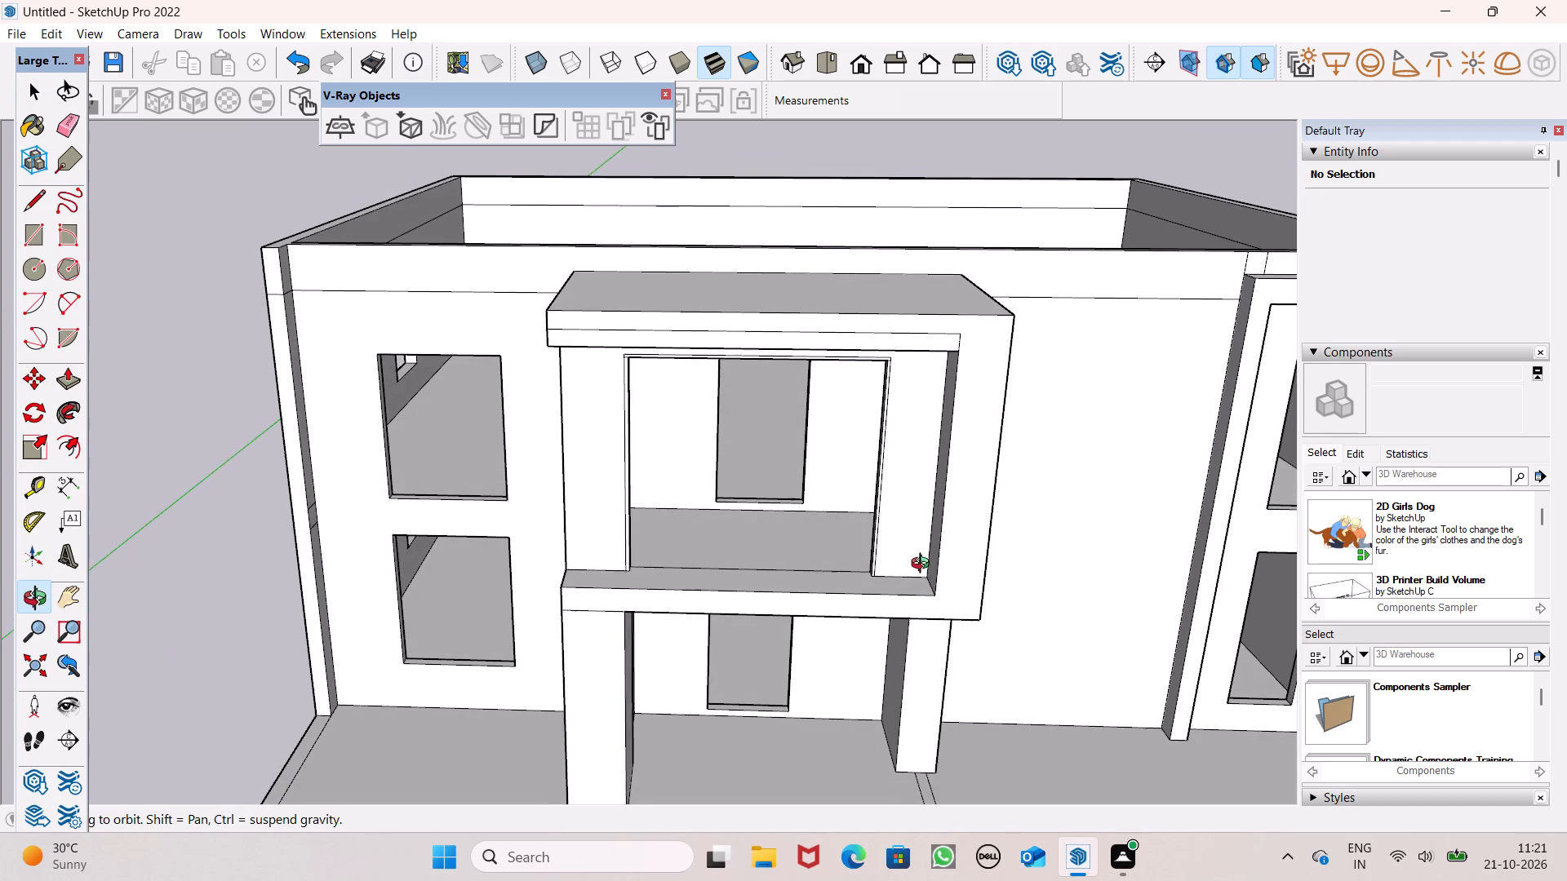
pyautogui.moveTo(924, 565); pyautogui.dragTo(927, 563, button='middle')
# Undo the balcony roof slab edits and the wall parapet, back to the open-topped balcony with flush wall tops.
pyautogui.hotkey('ctrl', 'z')
pyautogui.hotkey('ctrl', 'z')
pyautogui.hotkey('ctrl', 'z')
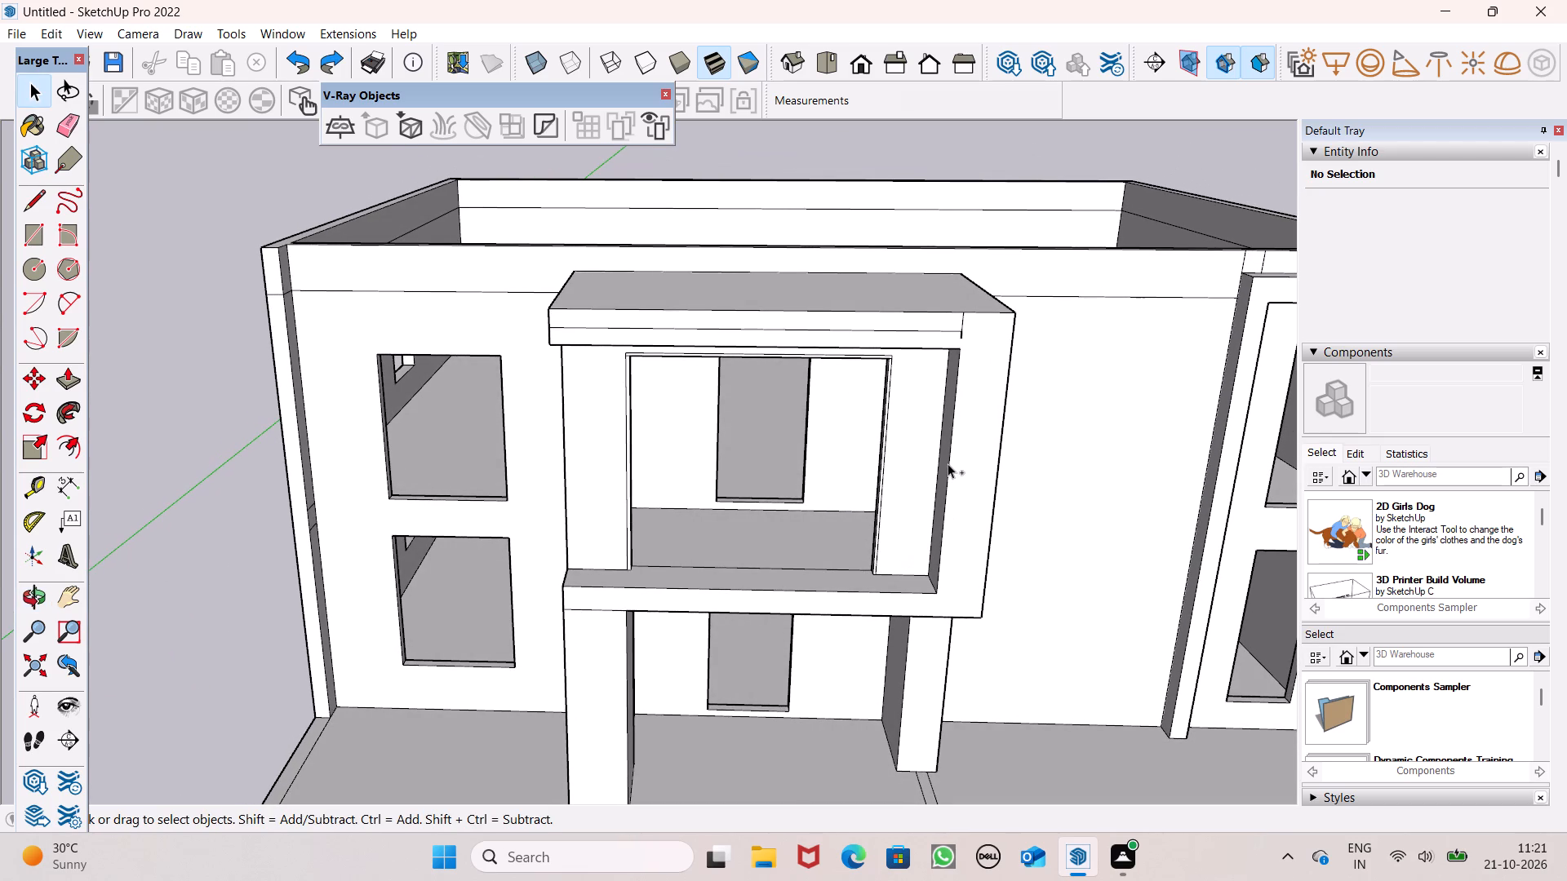
pyautogui.hotkey('ctrl', 'z')
pyautogui.hotkey('ctrl', 'z')
pyautogui.hotkey('ctrl', 'z')
pyautogui.hotkey('ctrl', 'z')
pyautogui.hotkey('ctrl', 'z')
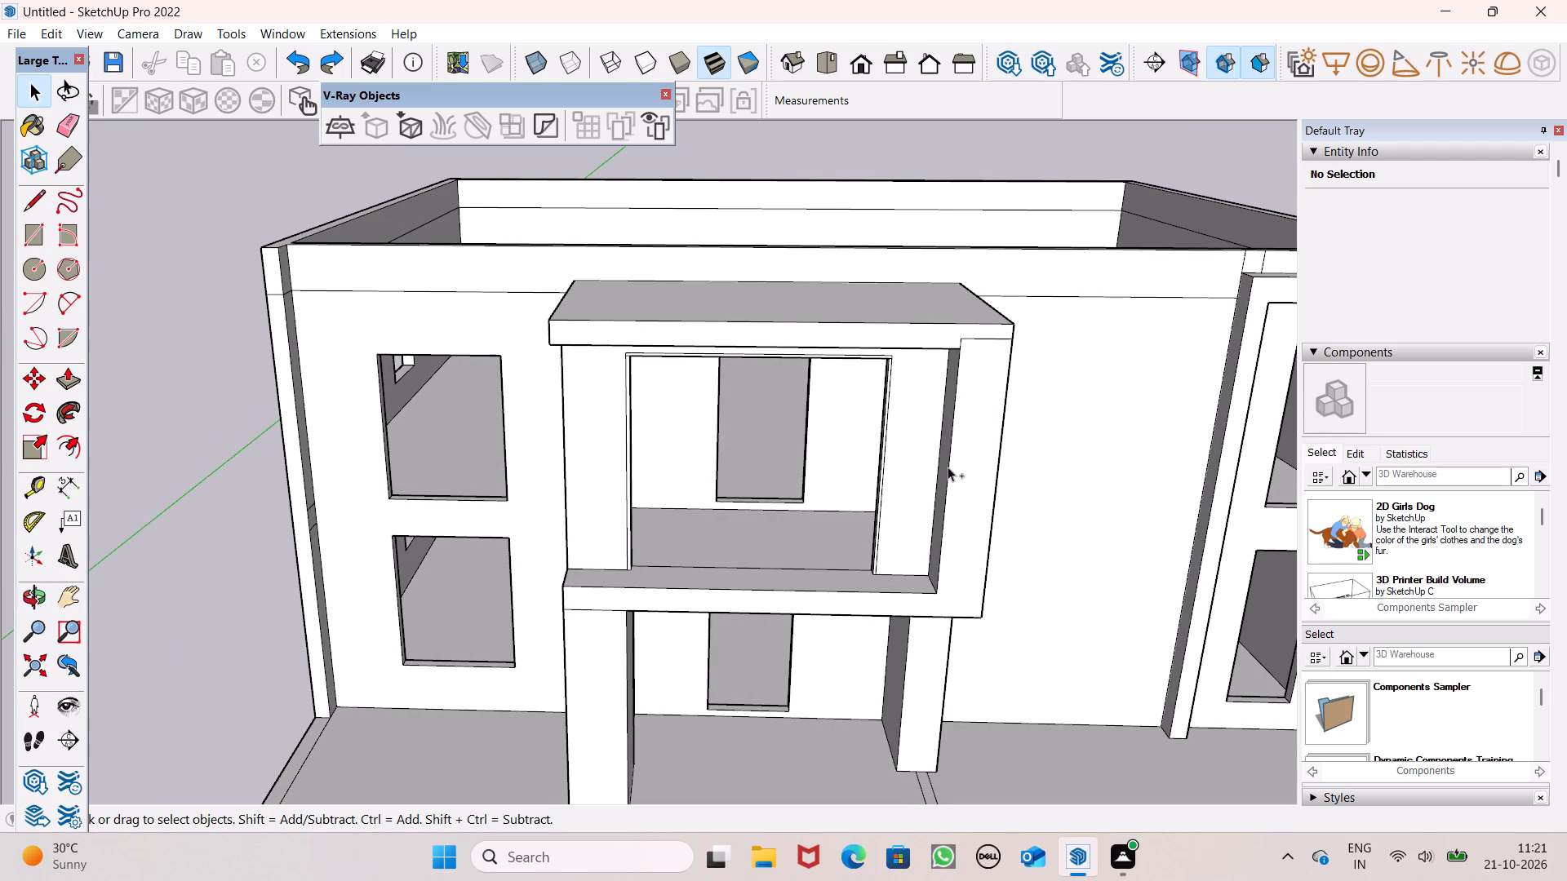
pyautogui.hotkey('ctrl', 'z')
pyautogui.hotkey('ctrl', 'z')
pyautogui.hotkey('ctrl', 'z')
pyautogui.hotkey('ctrl', 'z')
pyautogui.hotkey('ctrl', 'z')
pyautogui.hotkey('ctrl', 'z')
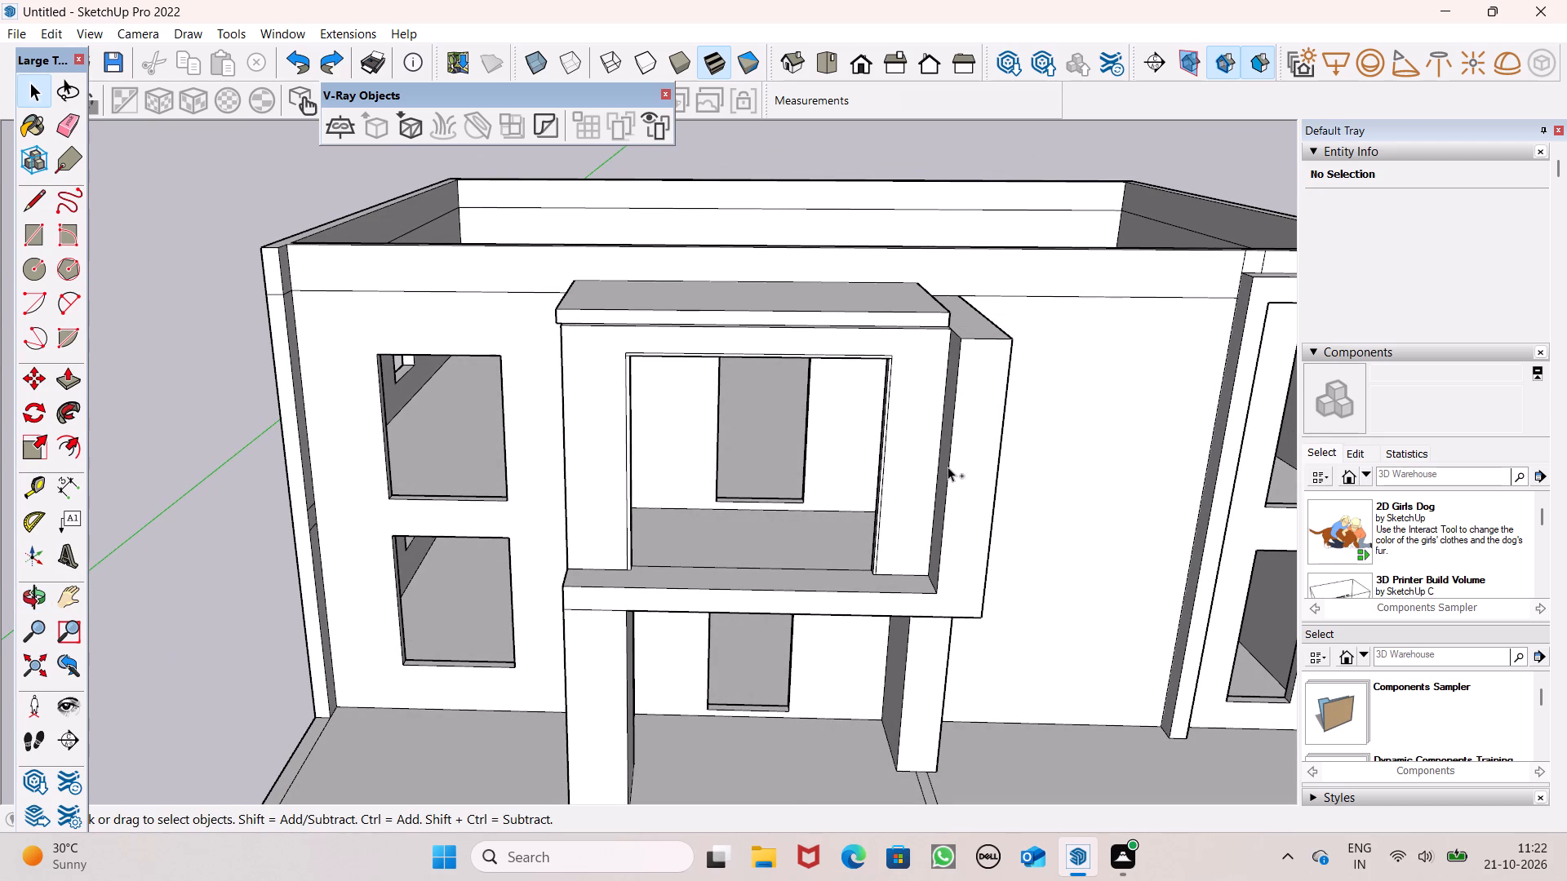
pyautogui.hotkey('ctrl', 'z')
pyautogui.hotkey('ctrl', 'z')
pyautogui.hotkey('ctrl', 'z')
pyautogui.hotkey('ctrl', 'z')
pyautogui.hotkey('ctrl', 'z')
pyautogui.hotkey('ctrl', 'z')
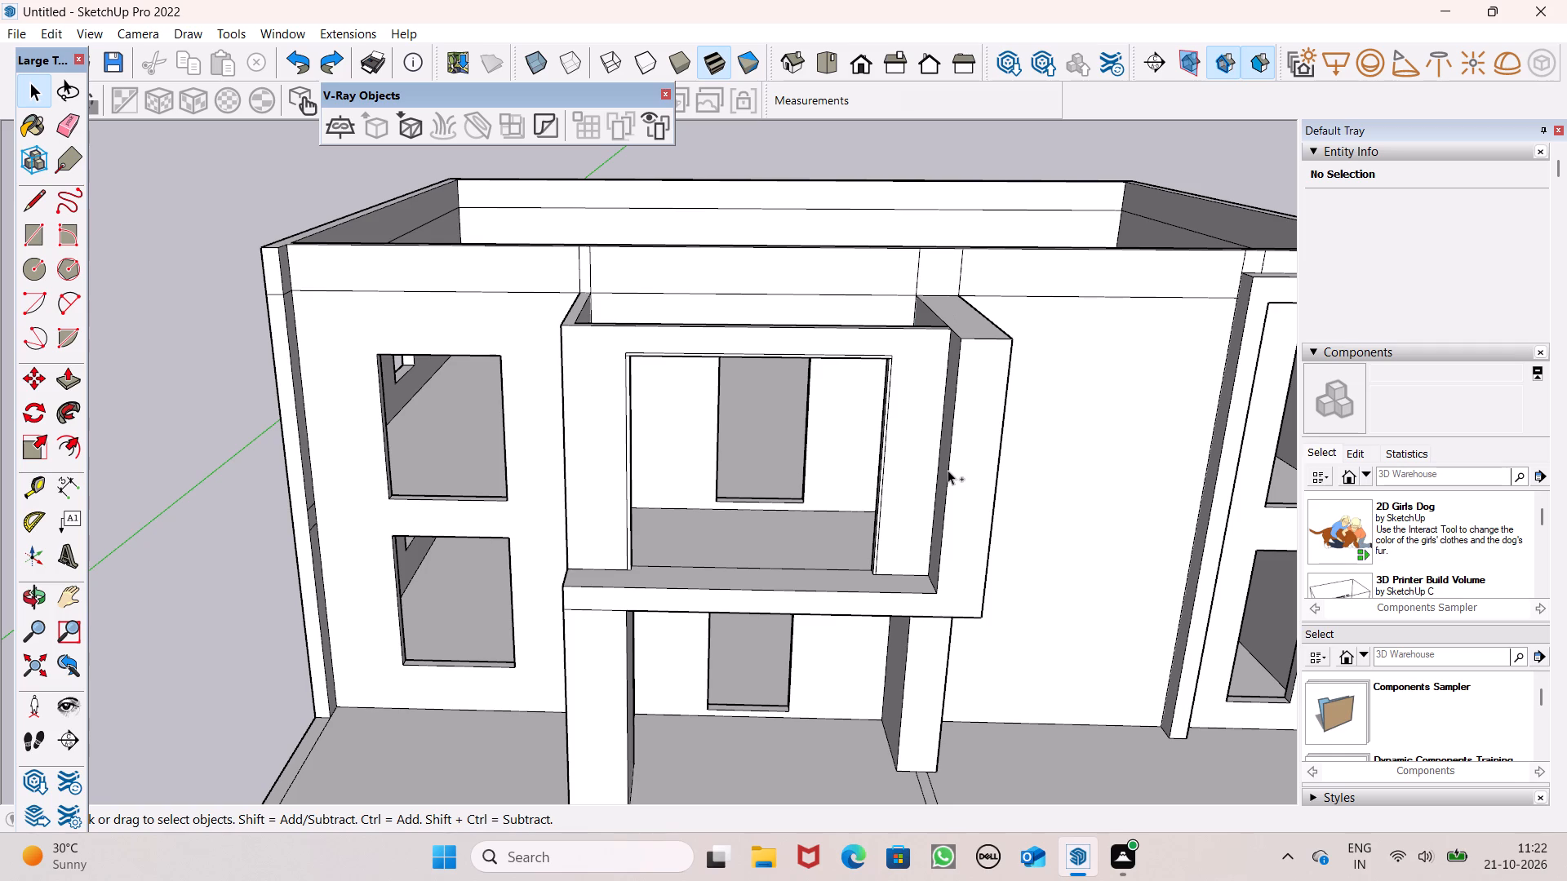
pyautogui.hotkey('ctrl', 'z')
# Raise the top face of the house's perimeter walls by 1' to form the roof parapet.
pyautogui.moveTo(863, 331); pyautogui.dragTo(863, 464, button='middle')
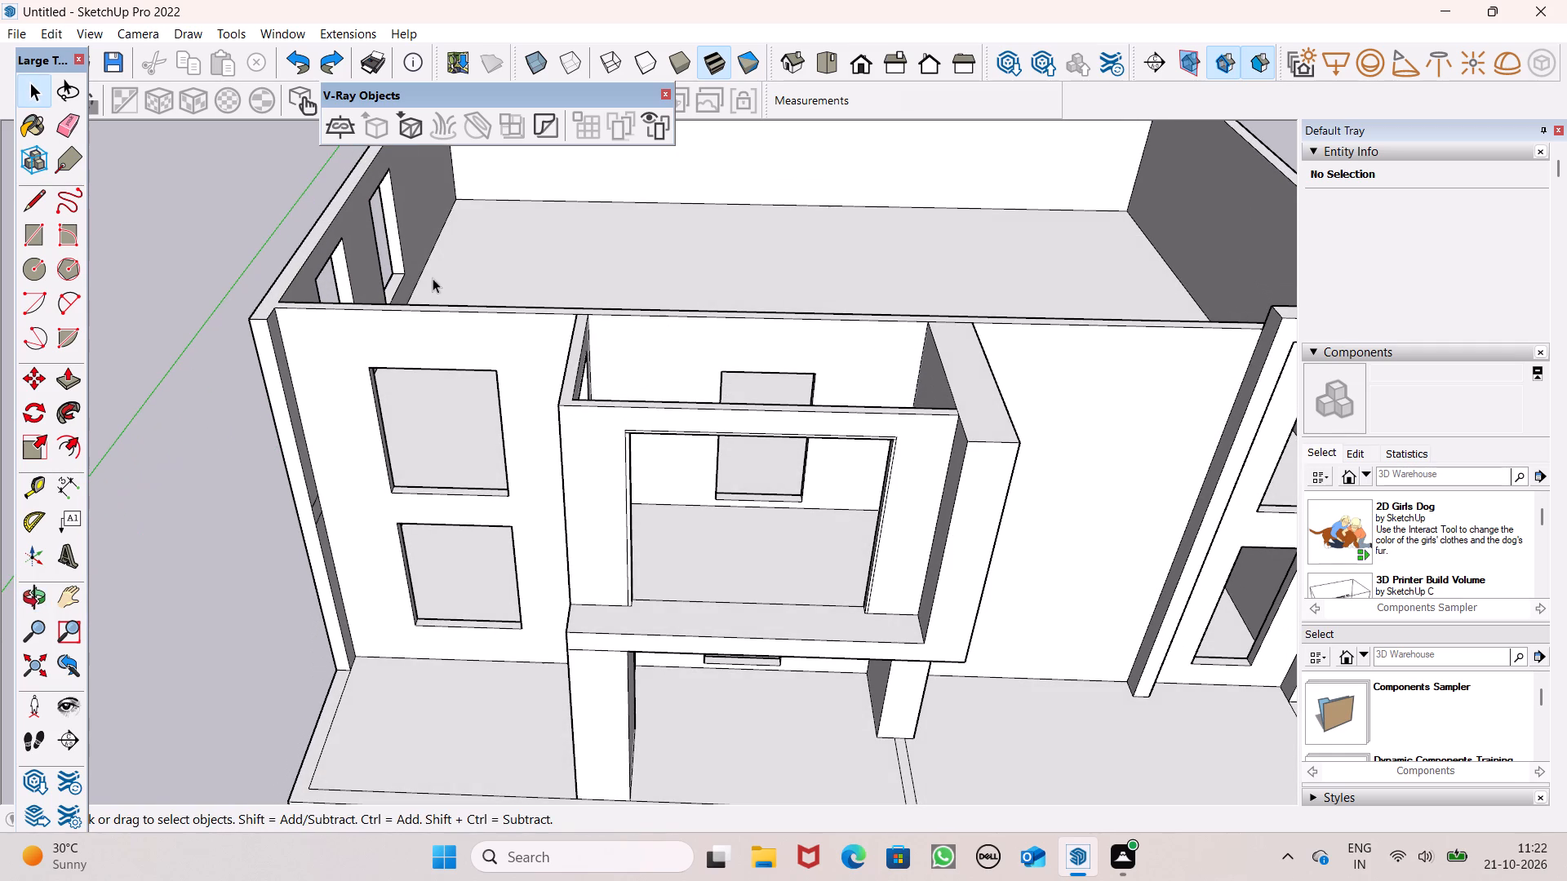
pyautogui.moveTo(73, 384); pyautogui.dragTo(82, 384)
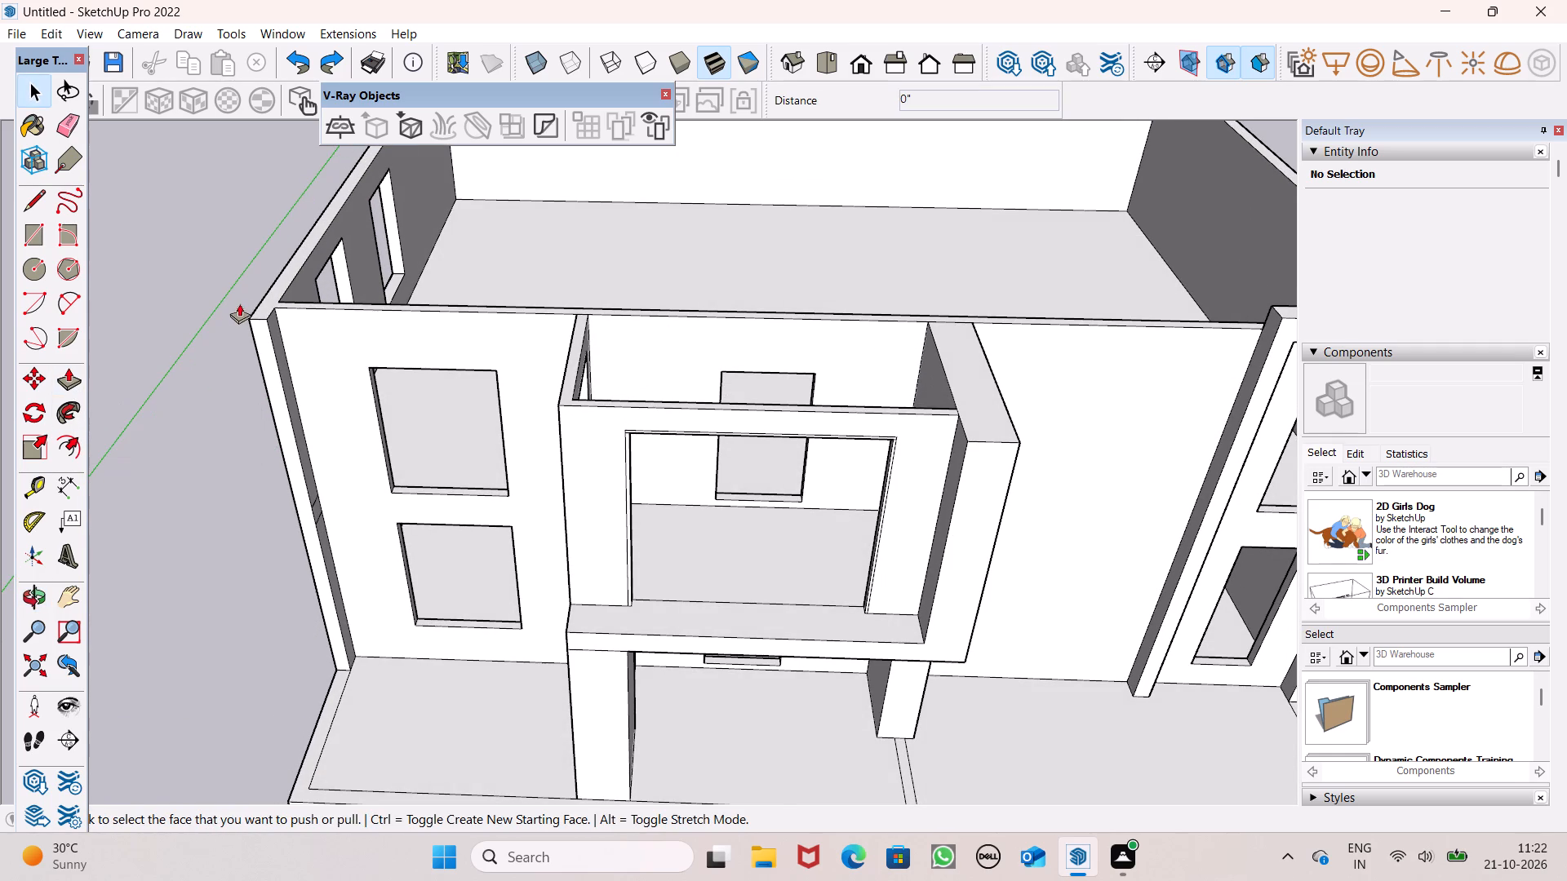
pyautogui.scroll(3, 246, 301)
pyautogui.moveTo(281, 303); pyautogui.dragTo(293, 259)
pyautogui.press('1')
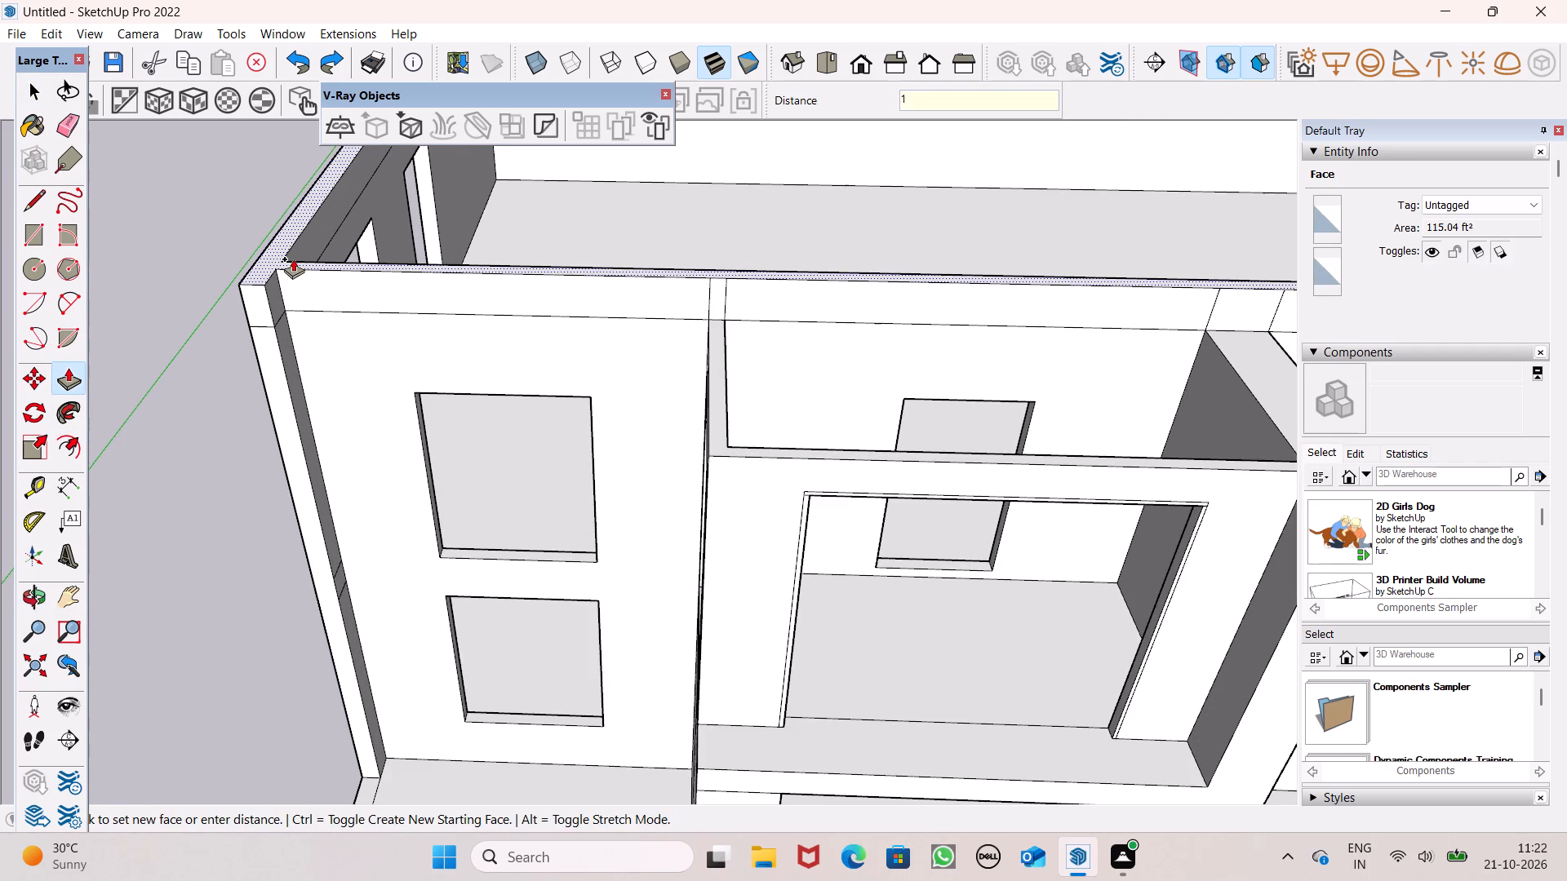
pyautogui.moveTo(293, 259); pyautogui.dragTo(293, 258)
pyautogui.press("'")
pyautogui.press('Return')
pyautogui.moveTo(482, 334); pyautogui.dragTo(477, 232, button='middle')
pyautogui.press('space')
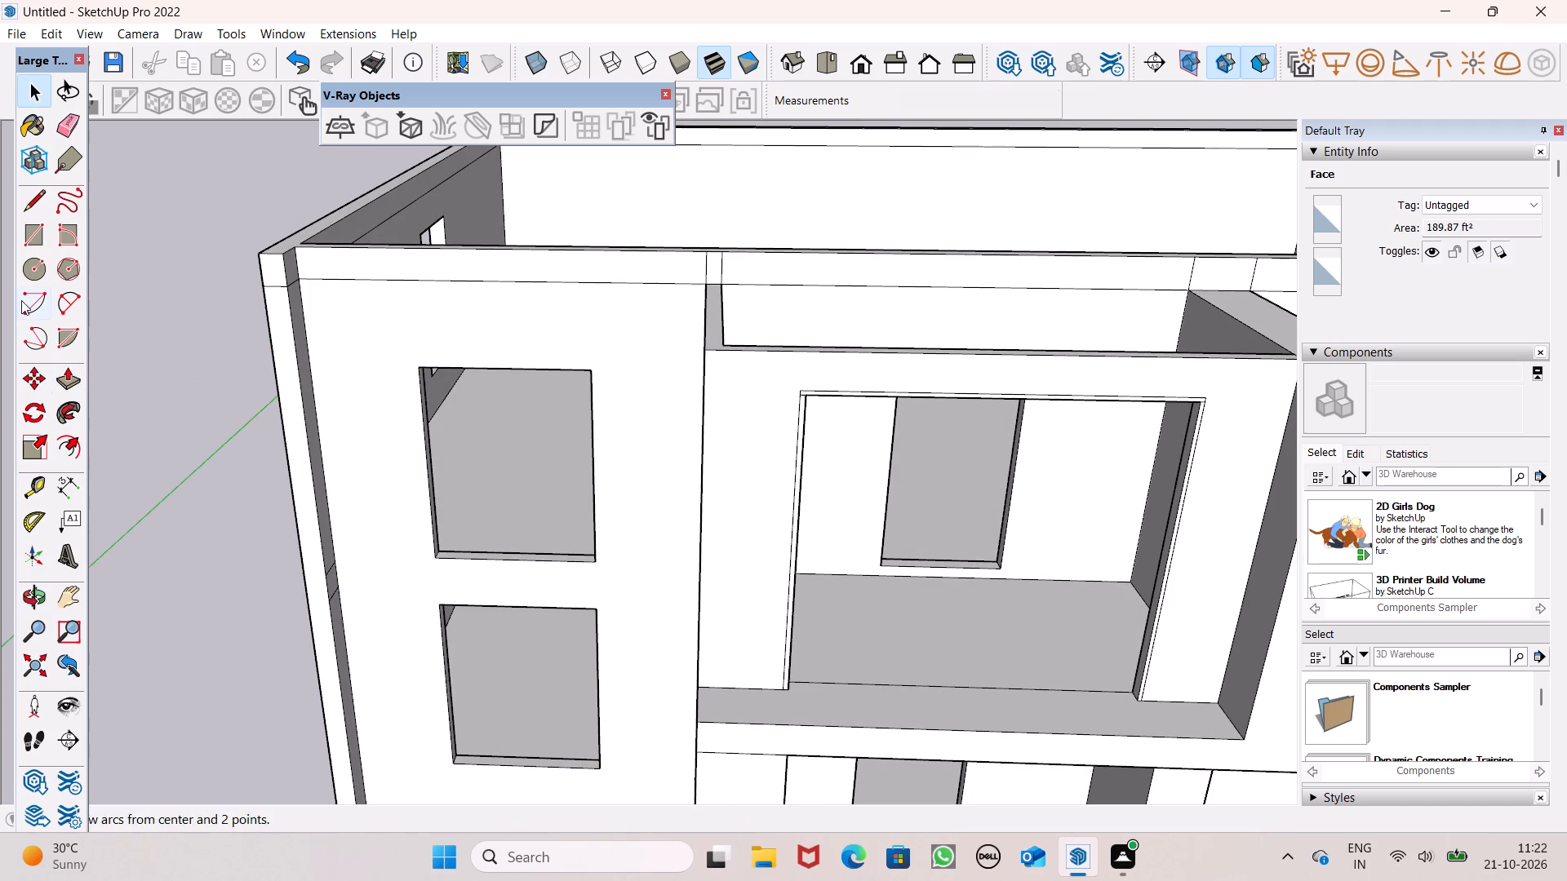
# Draw a 9" line across the balcony side wall's top where it meets the house wall, closing the balcony roof opening with a face.
pyautogui.click(31, 209)
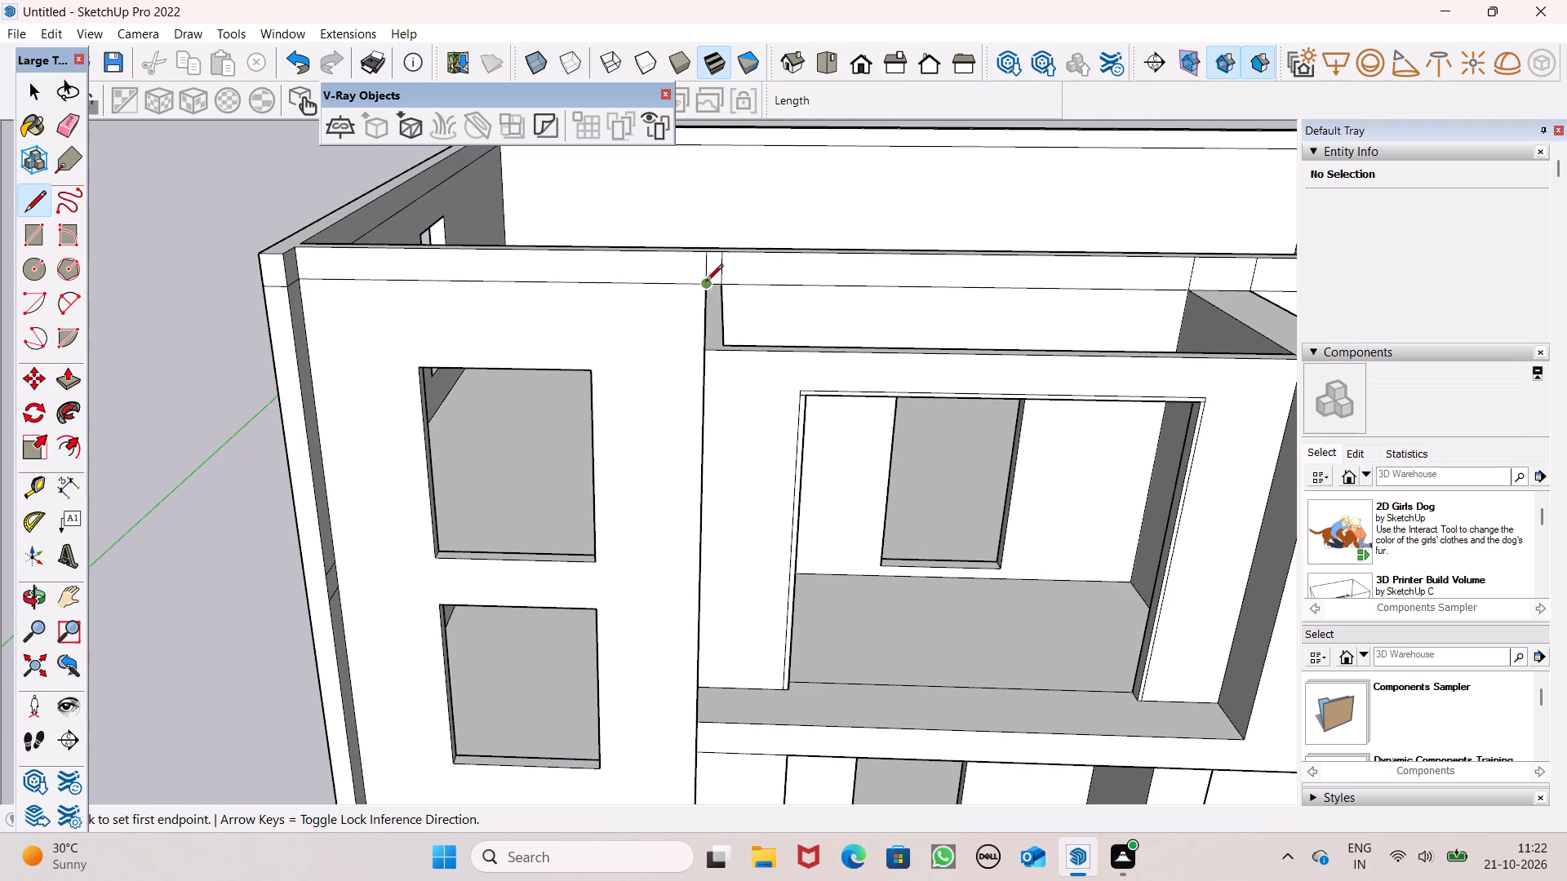
pyautogui.scroll(-5, 667, 317)
pyautogui.moveTo(714, 366); pyautogui.dragTo(653, 670, button='middle')
pyautogui.scroll(2, 679, 496)
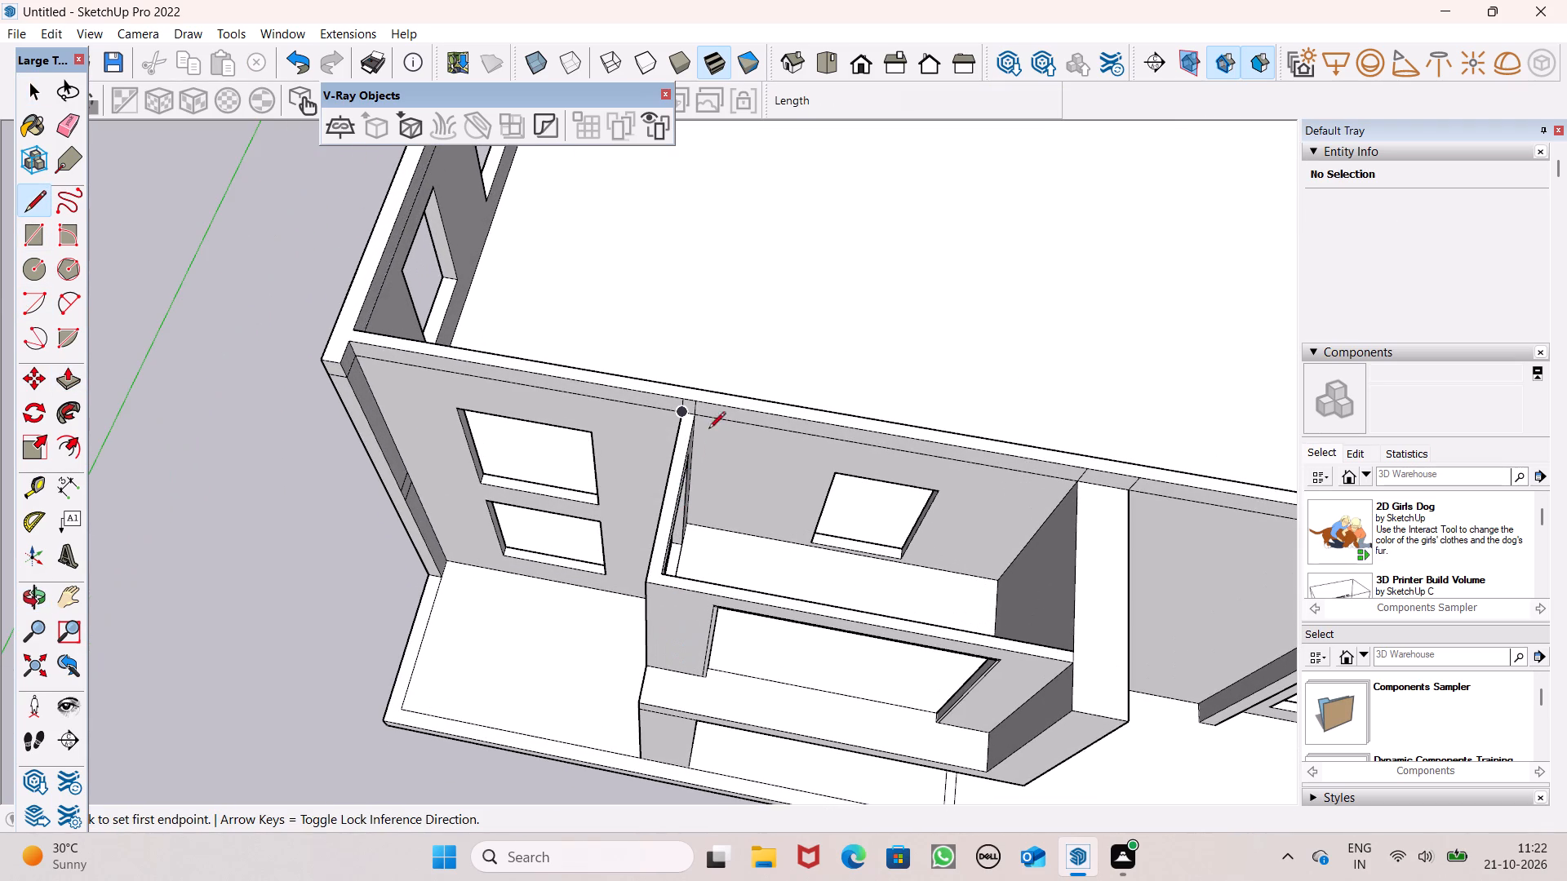
pyautogui.click(698, 419)
pyautogui.click(716, 412)
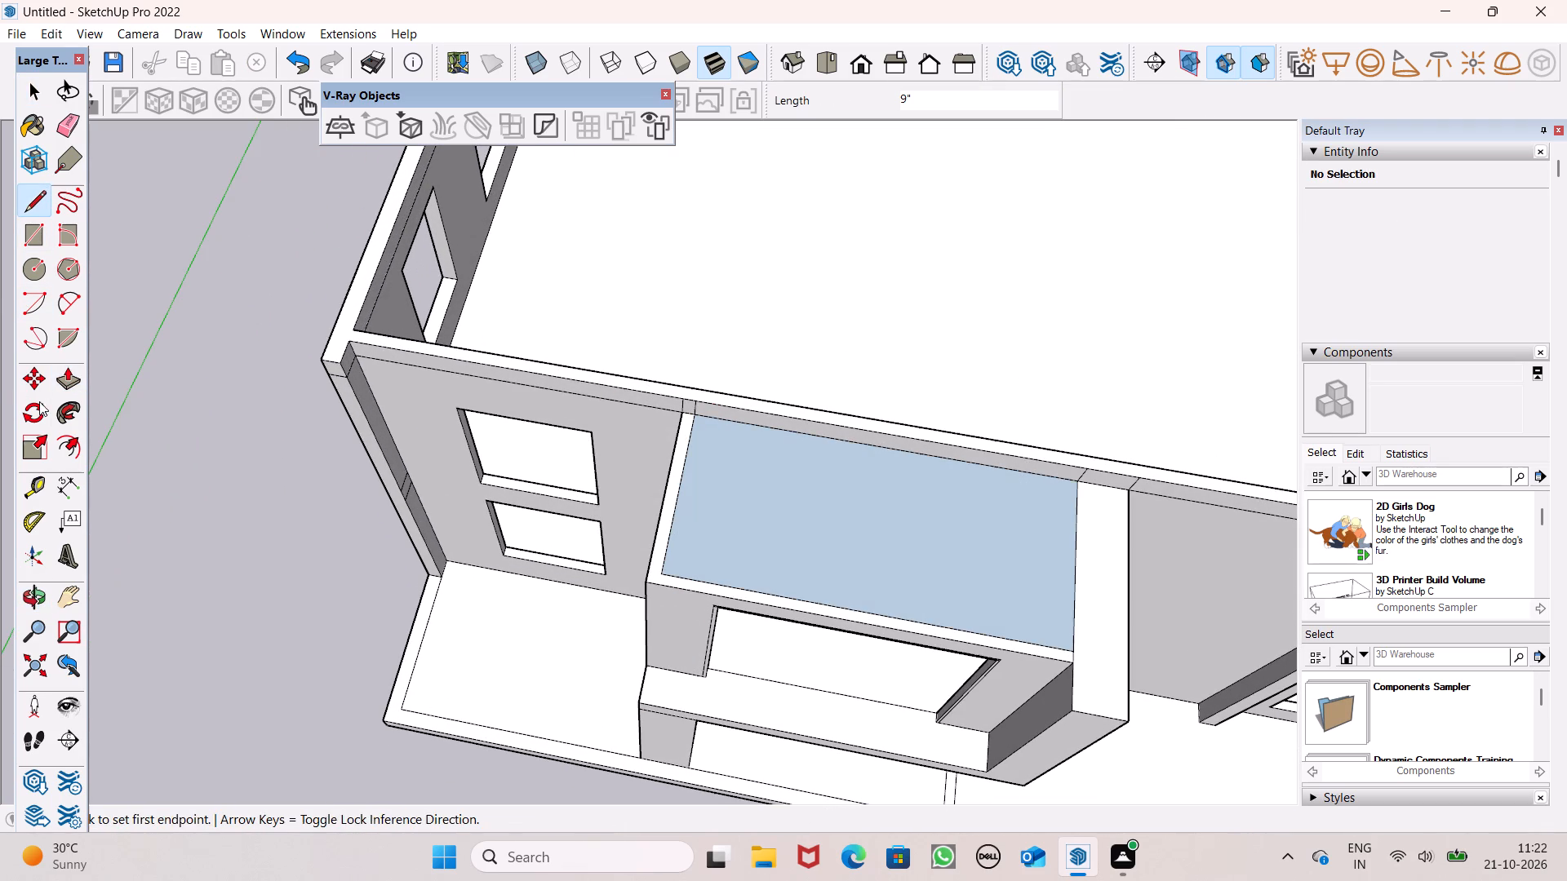
# Extrude the new balcony roof face upward about 5 7/16" into a slab.
pyautogui.click(60, 385)
pyautogui.moveTo(465, 526); pyautogui.dragTo(633, 511, button='middle')
pyautogui.scroll(4, 741, 498)
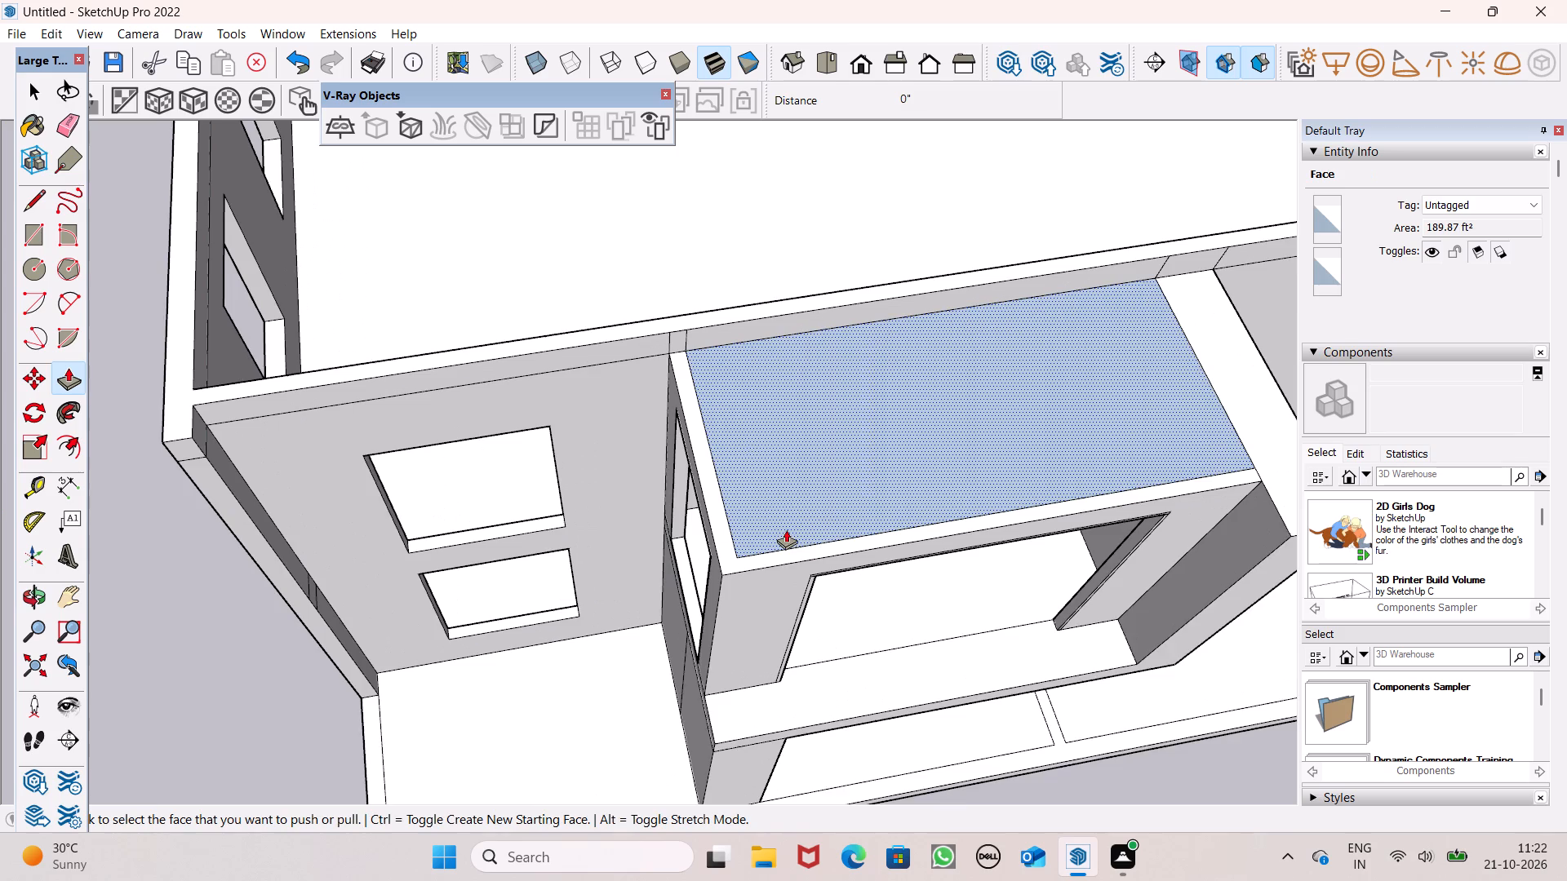
pyautogui.moveTo(786, 529); pyautogui.dragTo(780, 518)
pyautogui.moveTo(720, 551); pyautogui.dragTo(814, 348, button='middle')
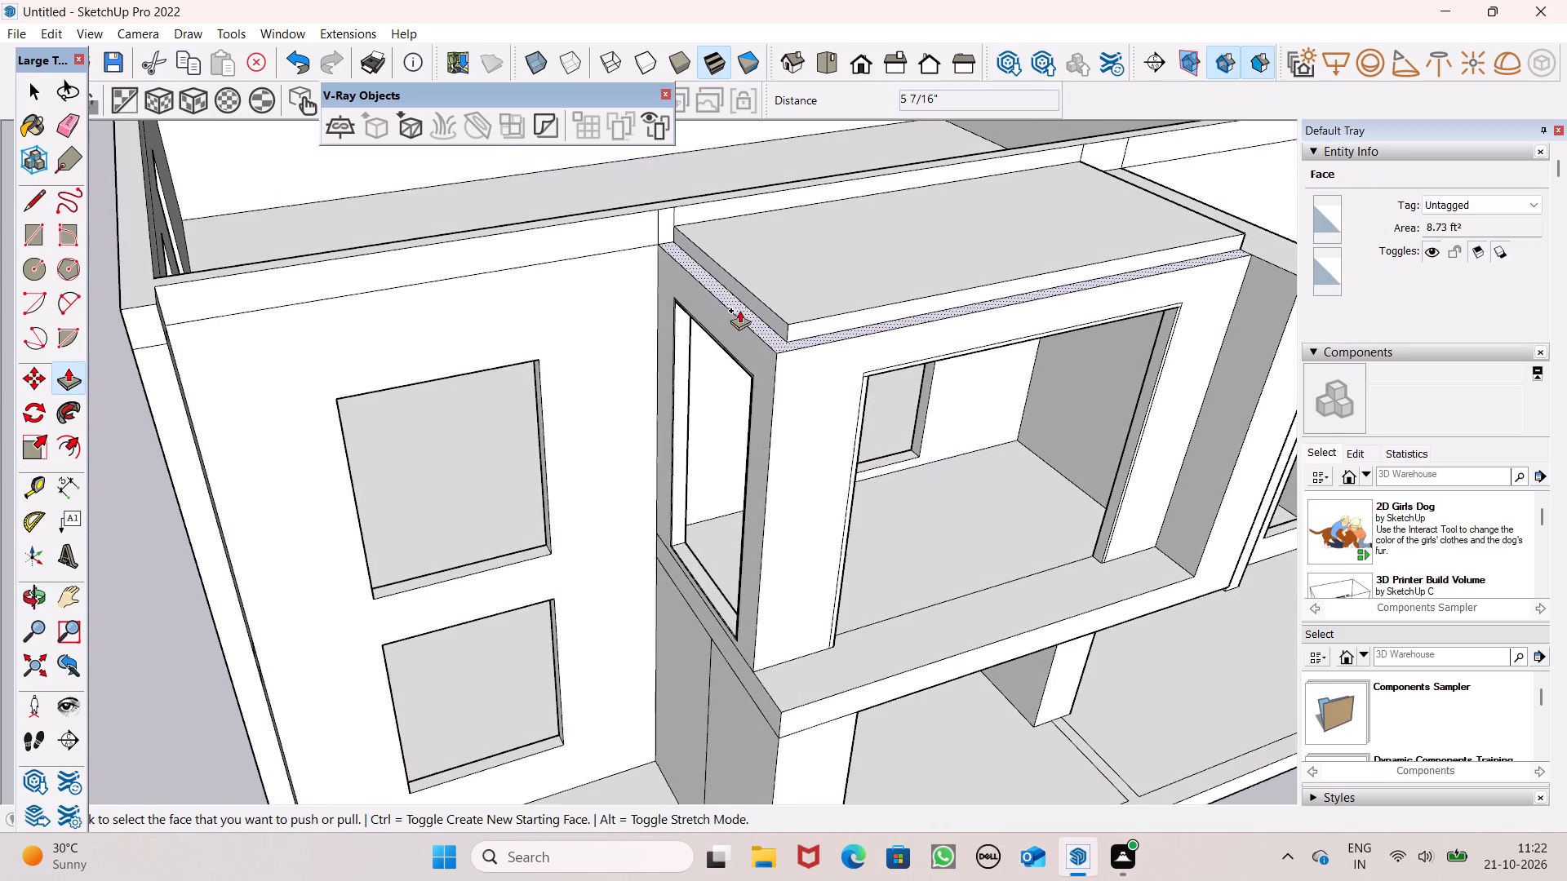
# Extend the roof slab's side face outward about 5 11/16" over the windowed side wall's top.
pyautogui.scroll(3, 735, 308)
pyautogui.moveTo(755, 296); pyautogui.dragTo(740, 321)
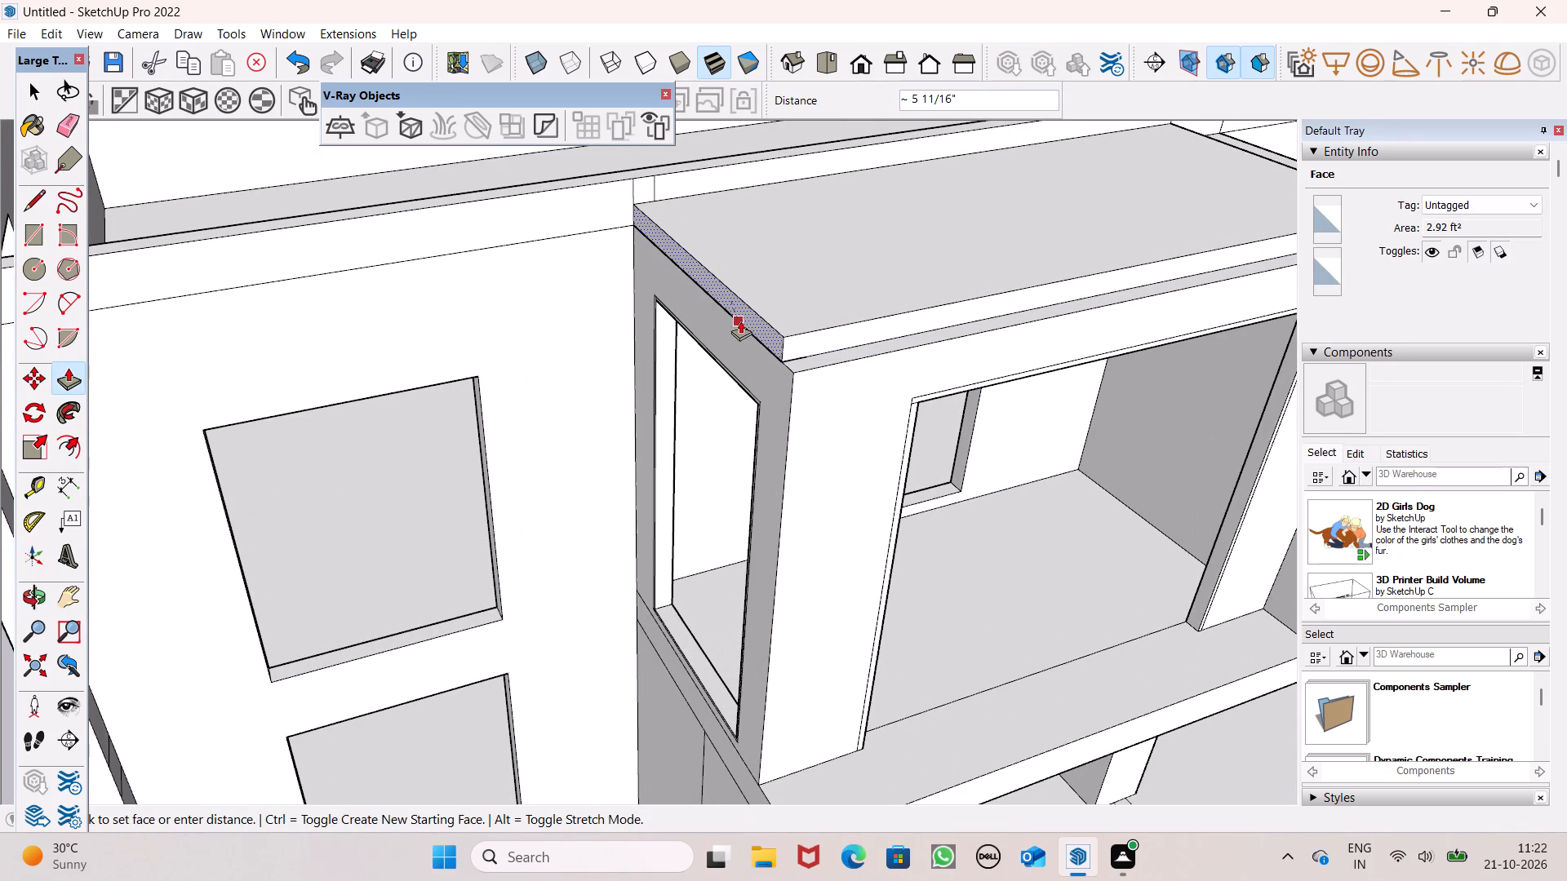
pyautogui.moveTo(740, 321); pyautogui.dragTo(735, 328)
# Extend the same side face of the roof slab outward another 5 5/16" so it overhangs the windowed side wall.
pyautogui.scroll(-3, 512, 334)
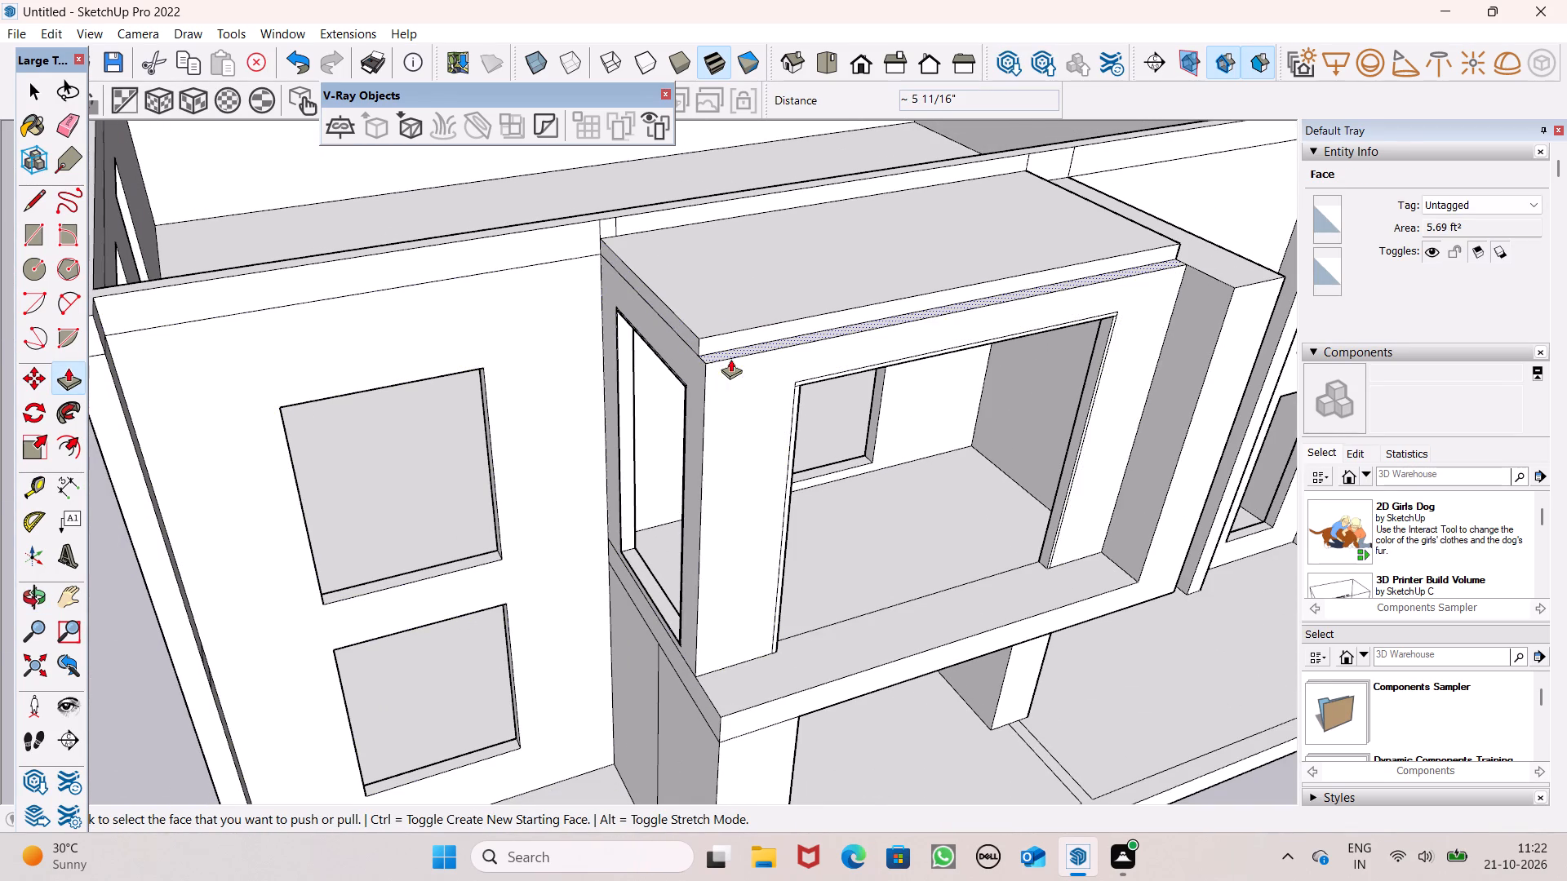
pyautogui.scroll(-3, 682, 356)
pyautogui.scroll(1, 692, 321)
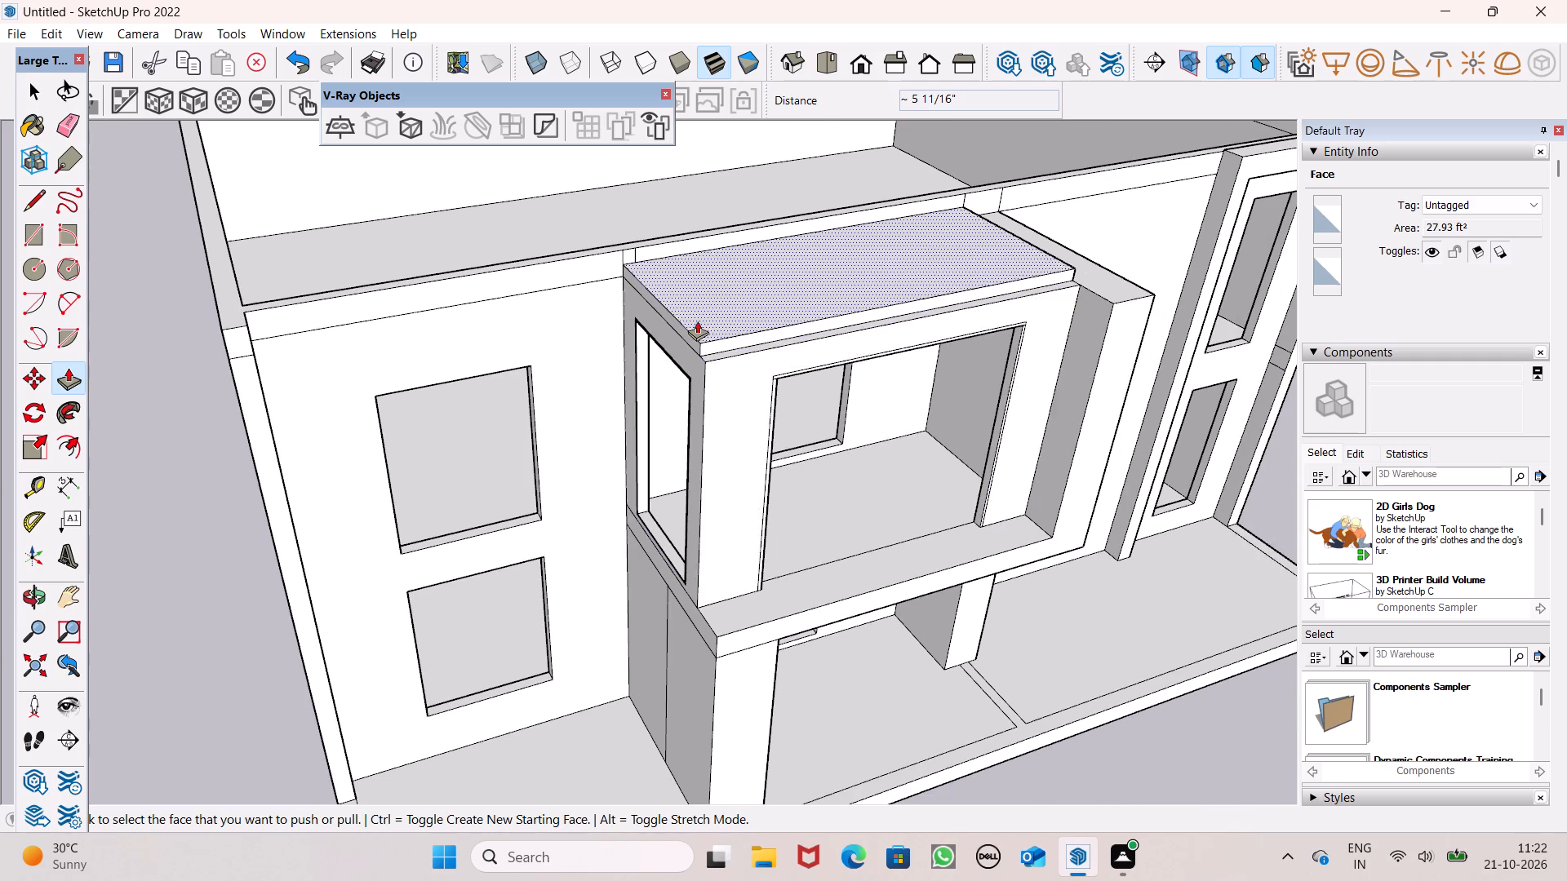
pyautogui.scroll(4, 697, 321)
pyautogui.moveTo(683, 349); pyautogui.dragTo(664, 365)
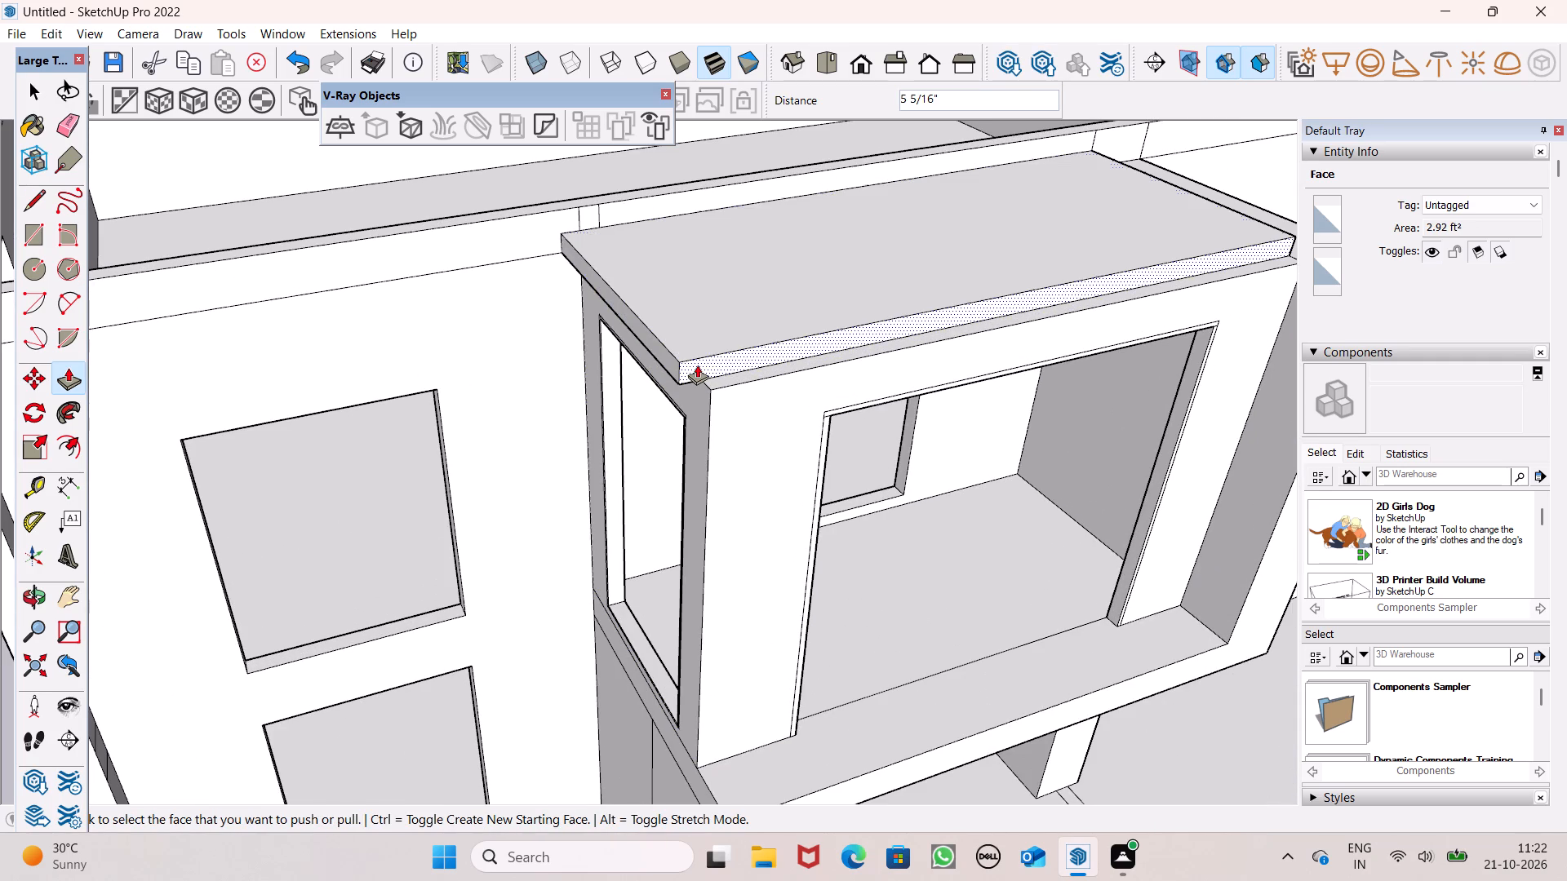
pyautogui.scroll(-8, 525, 352)
pyautogui.moveTo(654, 386); pyautogui.dragTo(33, 388, button='middle')
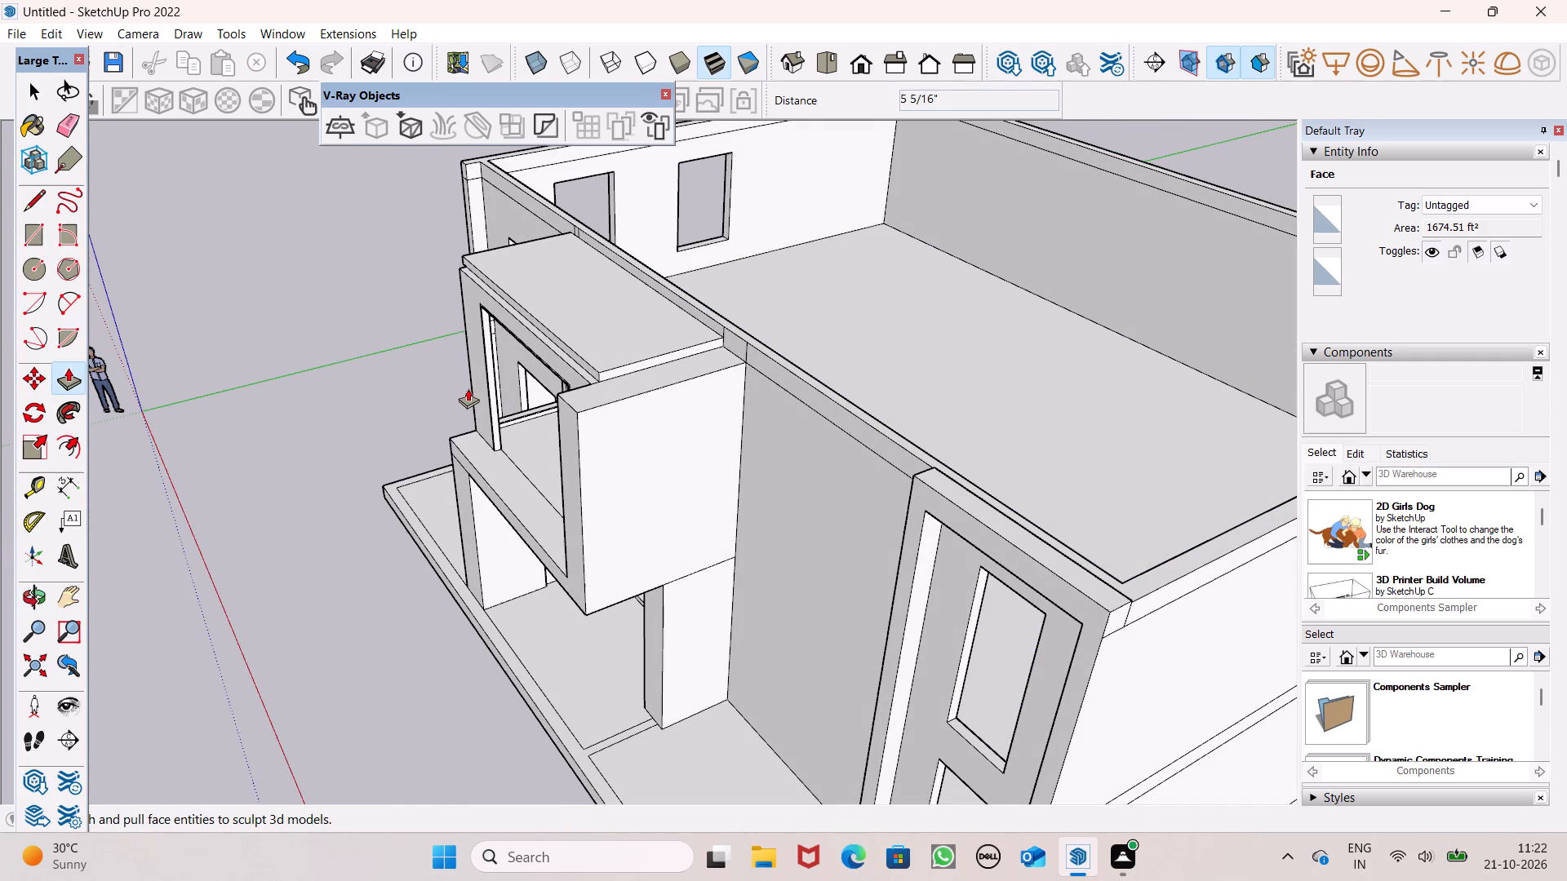
pyautogui.scroll(1, 429, 410)
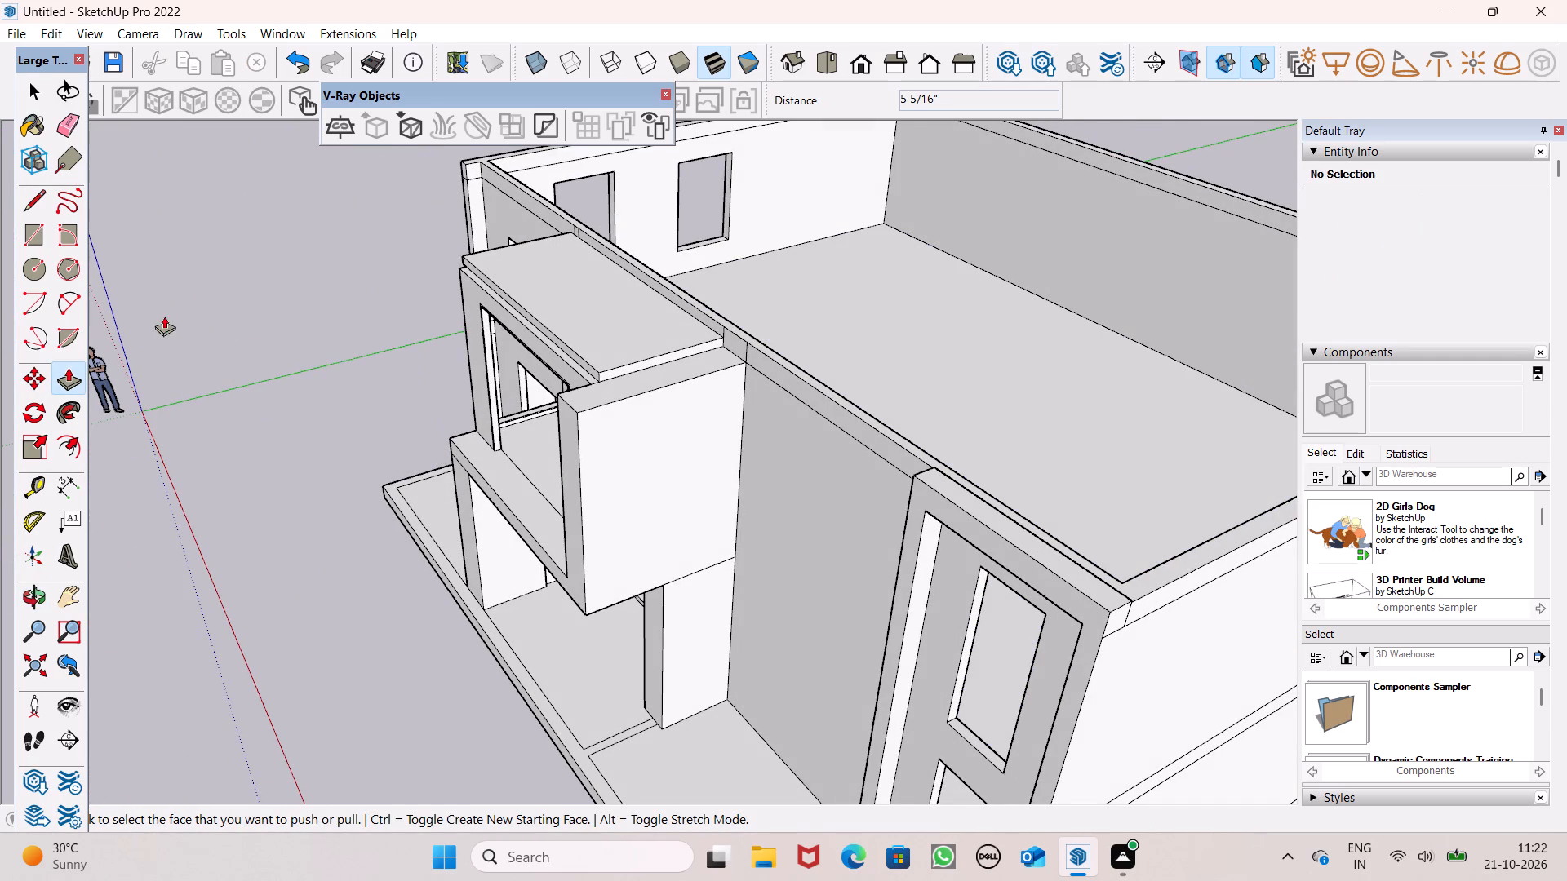
# Extend the balcony roof slab's end face about 1' 9 5/8" over the solid side wall's top, flush with its outer face.
pyautogui.moveTo(654, 364); pyautogui.dragTo(686, 402)
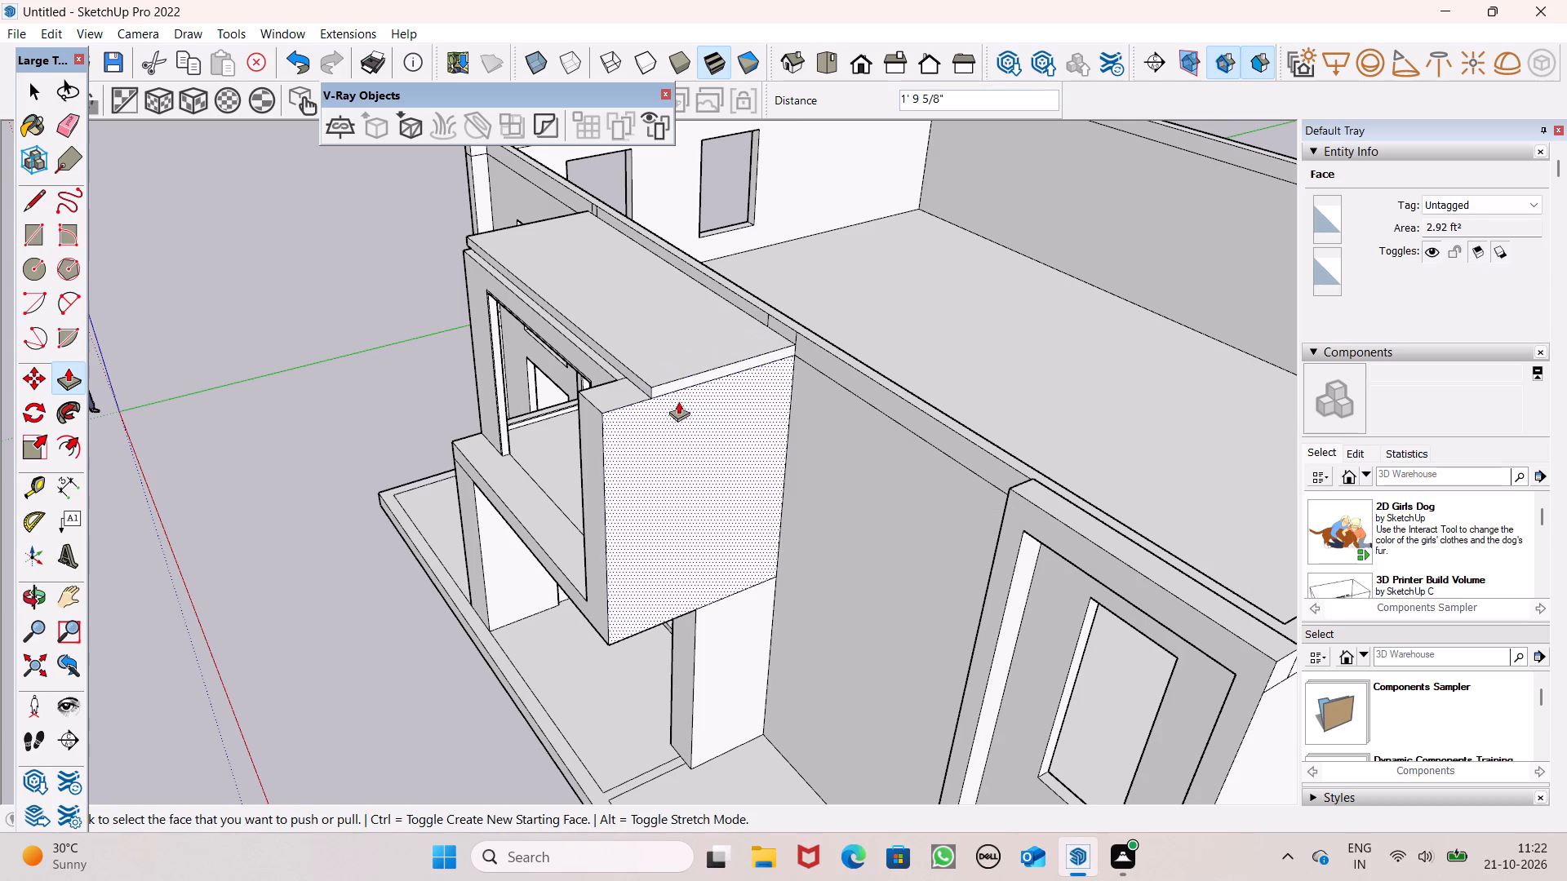
# Extend the balcony roof slab's front face forward about 1' 7 9/16", flush with the front end of the solid side wall.
pyautogui.scroll(1, 677, 400)
pyautogui.moveTo(726, 390); pyautogui.dragTo(848, 313, button='middle')
pyautogui.moveTo(637, 357); pyautogui.dragTo(757, 373, button='middle')
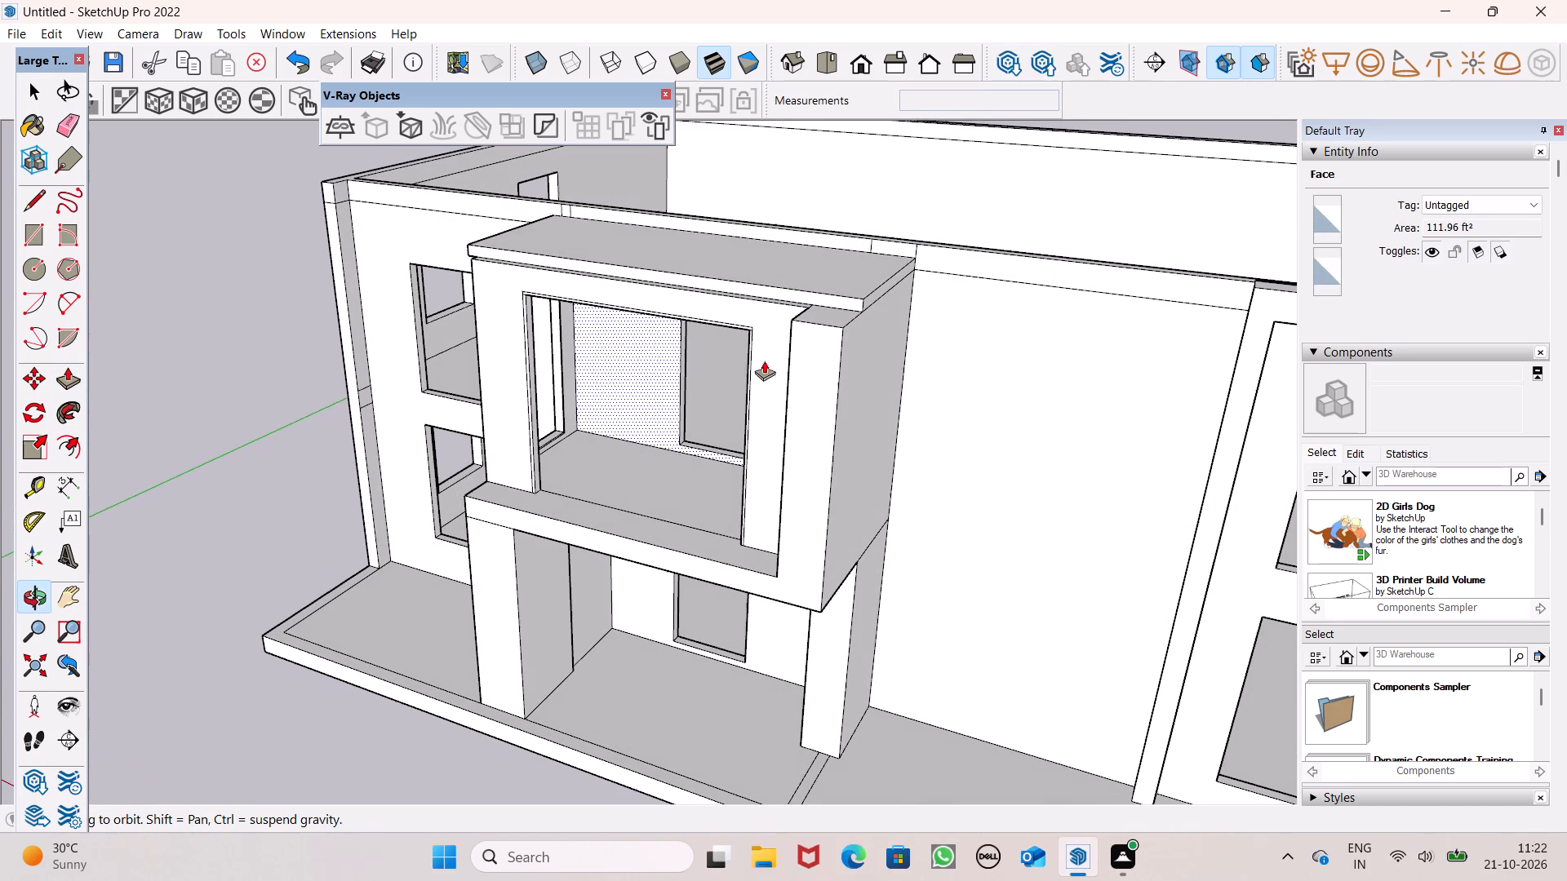
pyautogui.moveTo(827, 300); pyautogui.dragTo(826, 326)
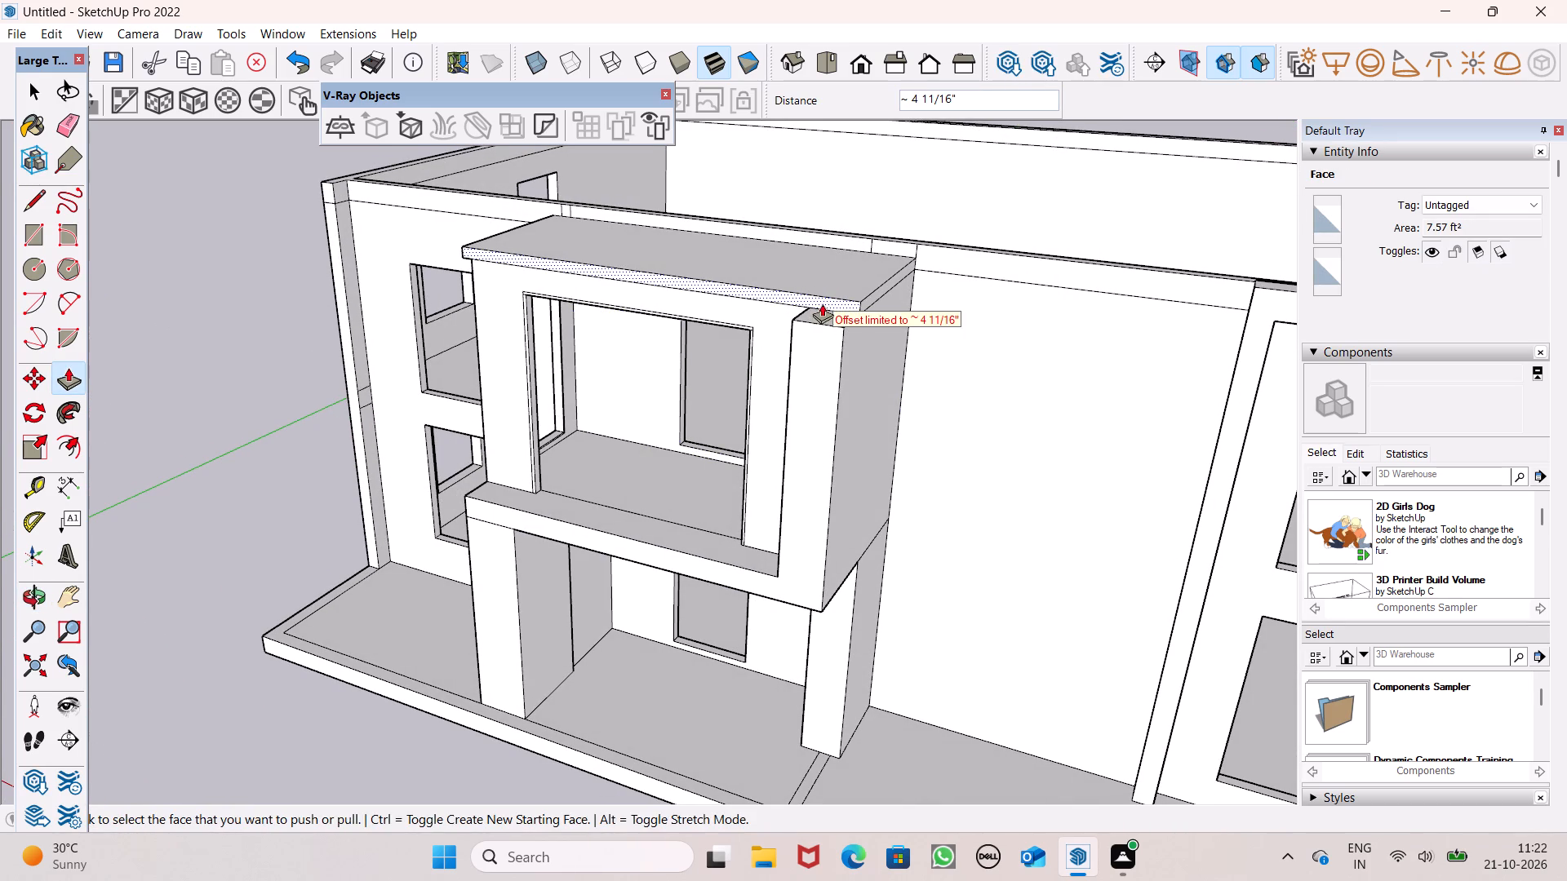
pyautogui.moveTo(826, 301); pyautogui.dragTo(826, 326)
# Erase the leftover edges on the underside of the balcony roof slab's overhanging corner at the windowed side.
pyautogui.scroll(-6, 824, 290)
pyautogui.scroll(1, 784, 312)
pyautogui.moveTo(789, 303); pyautogui.dragTo(881, 120, button='middle')
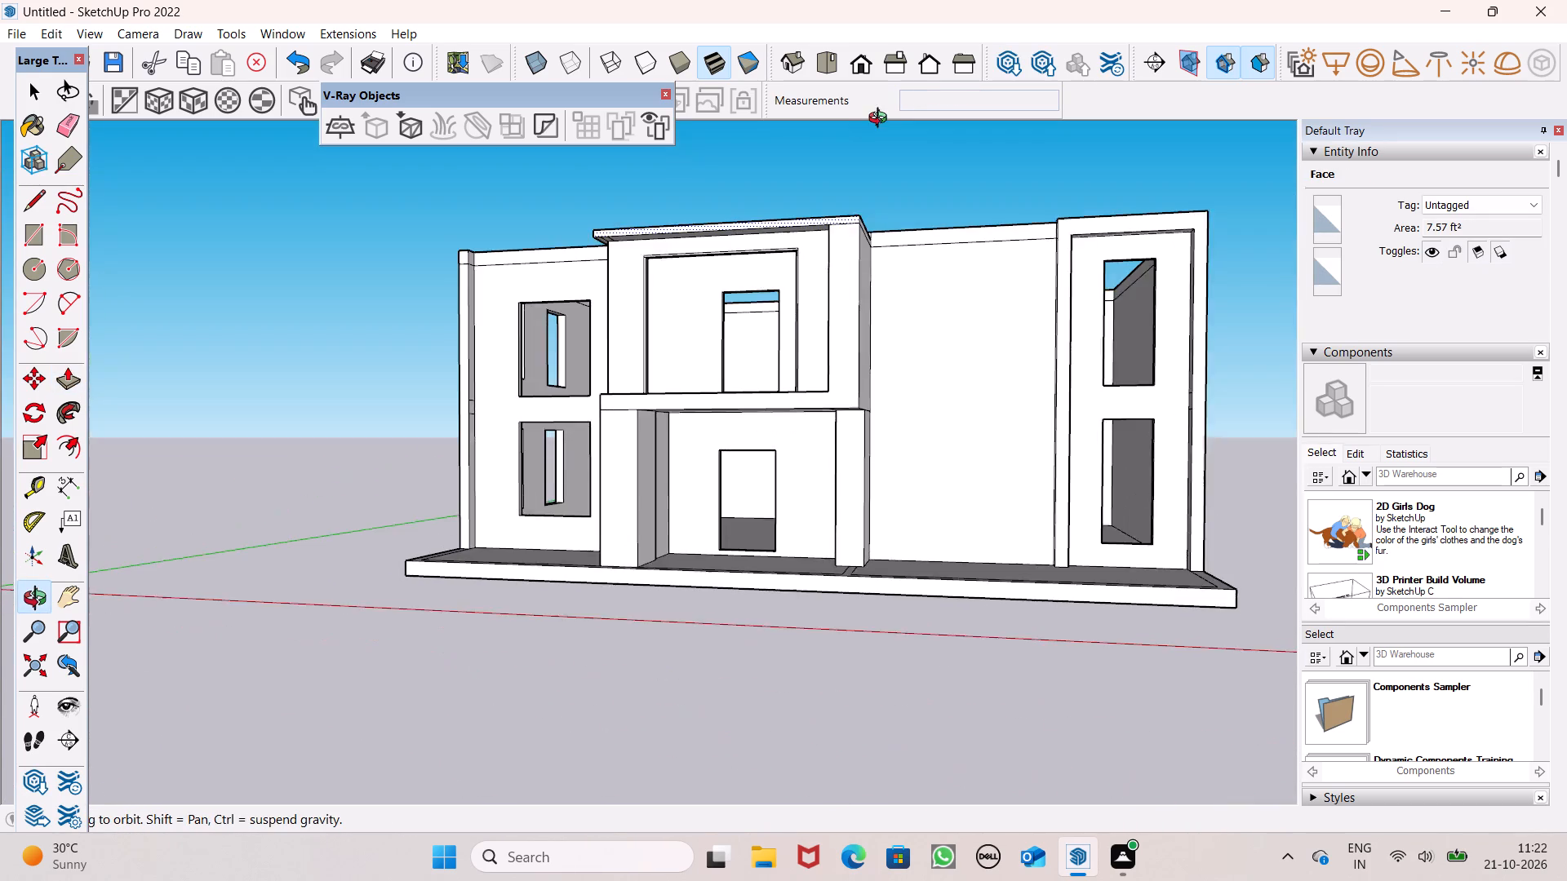
pyautogui.moveTo(881, 120); pyautogui.dragTo(898, 112, button='middle')
pyautogui.scroll(-2, 825, 220)
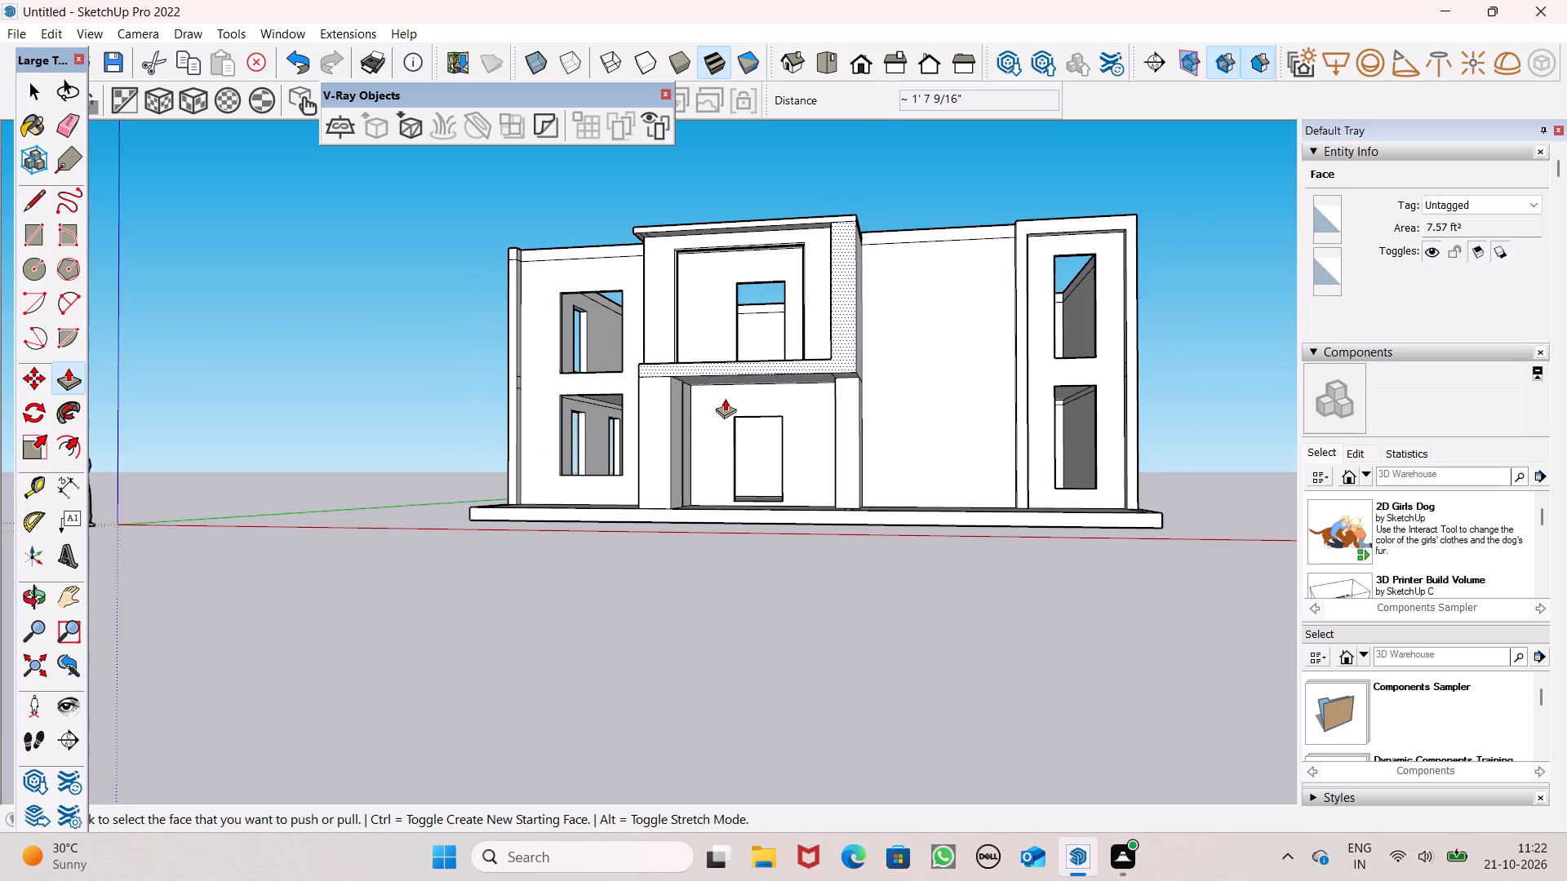
pyautogui.scroll(4, 663, 221)
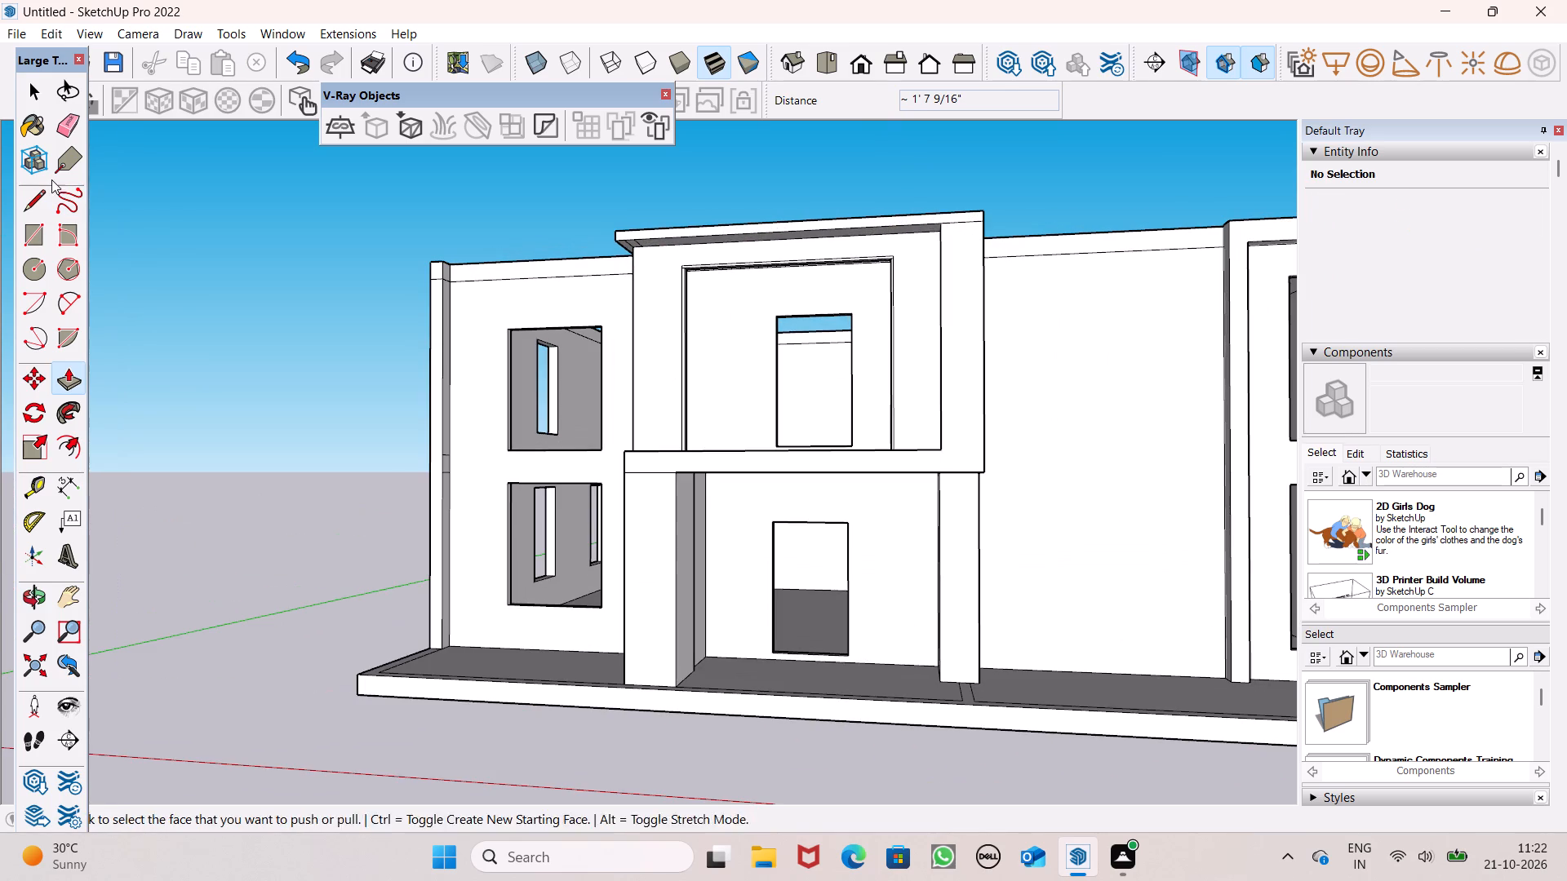
pyautogui.click(68, 137)
pyautogui.scroll(4, 500, 232)
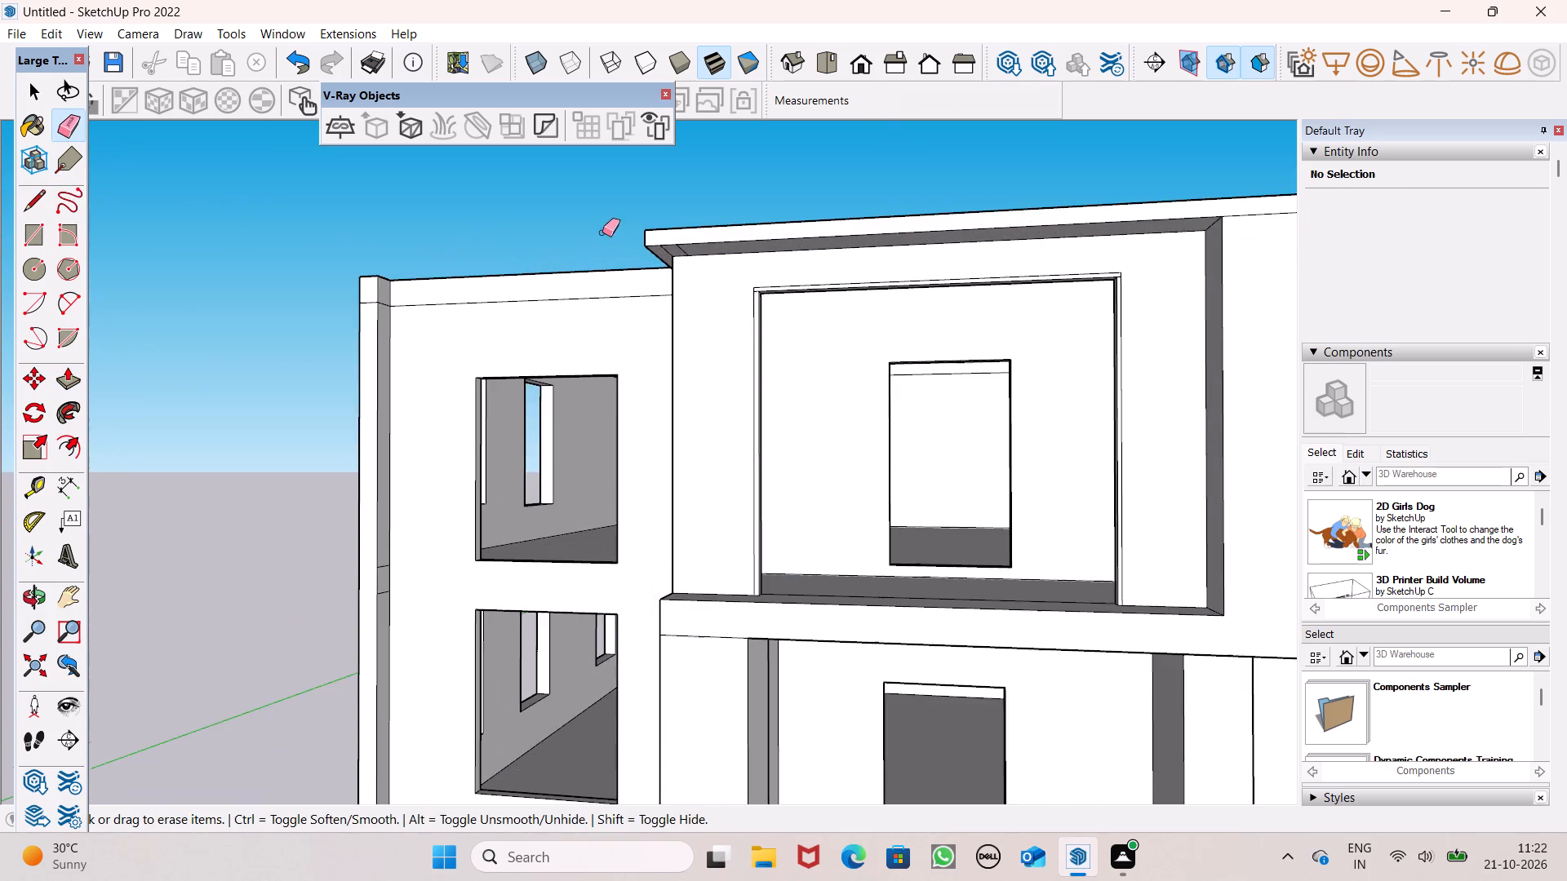
pyautogui.moveTo(631, 267); pyautogui.dragTo(649, 144, button='middle')
pyautogui.scroll(1, 631, 247)
pyautogui.scroll(4, 684, 153)
pyautogui.click(683, 174)
pyautogui.moveTo(697, 170); pyautogui.dragTo(721, 170)
pyautogui.doubleClick(732, 170)
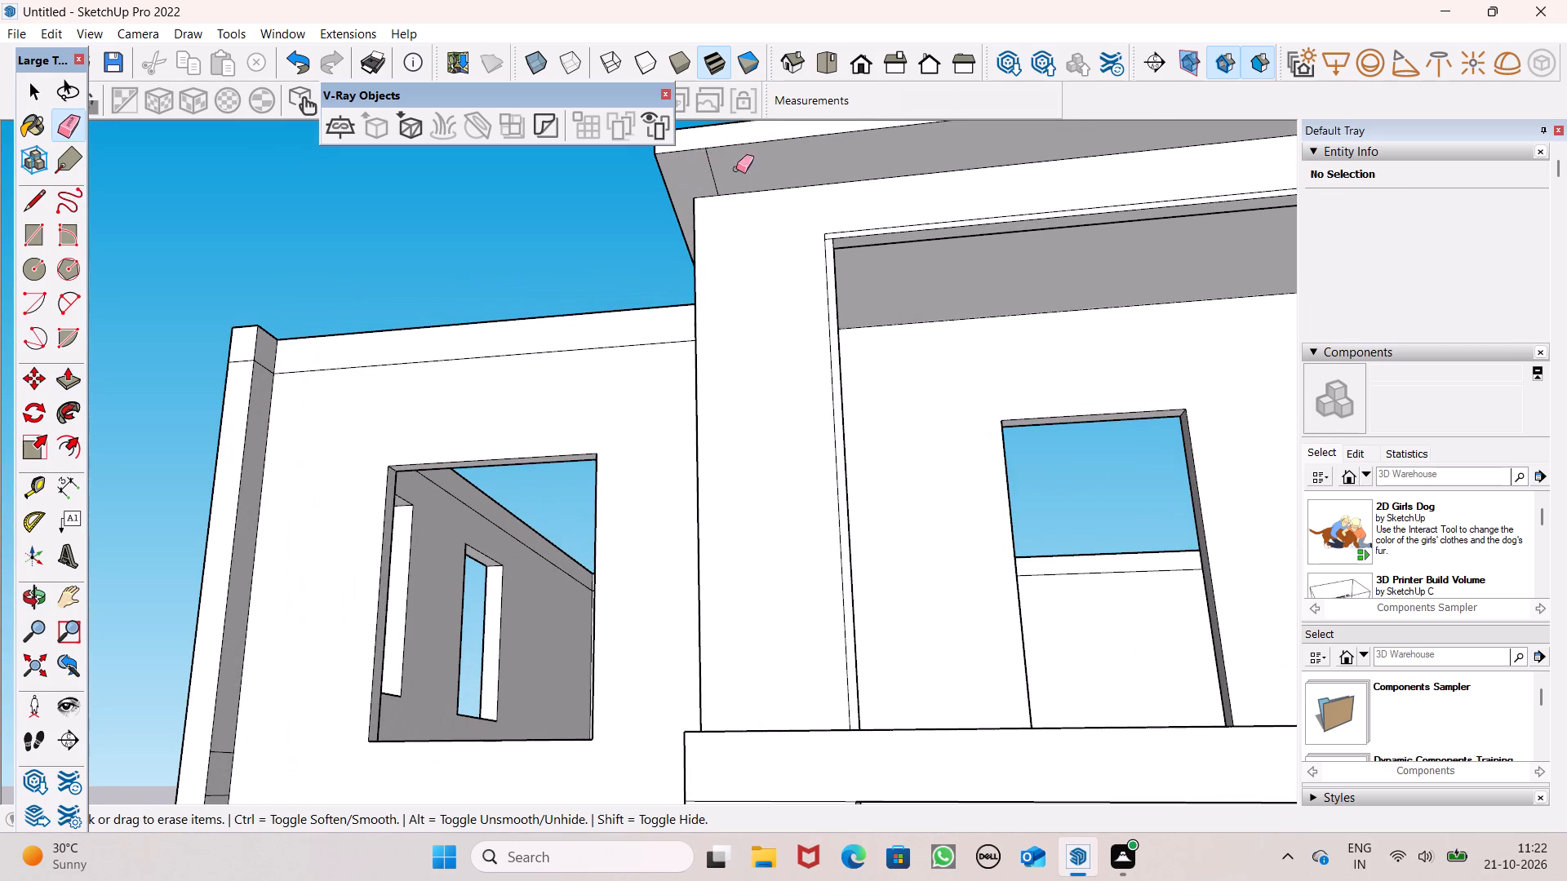
pyautogui.moveTo(731, 165); pyautogui.dragTo(712, 184)
pyautogui.click(712, 184)
# Raise the balcony roof slab's top face slightly with Push/Pull to thicken the slab.
pyautogui.scroll(-6, 664, 408)
pyautogui.moveTo(897, 372); pyautogui.dragTo(948, 519, button='middle')
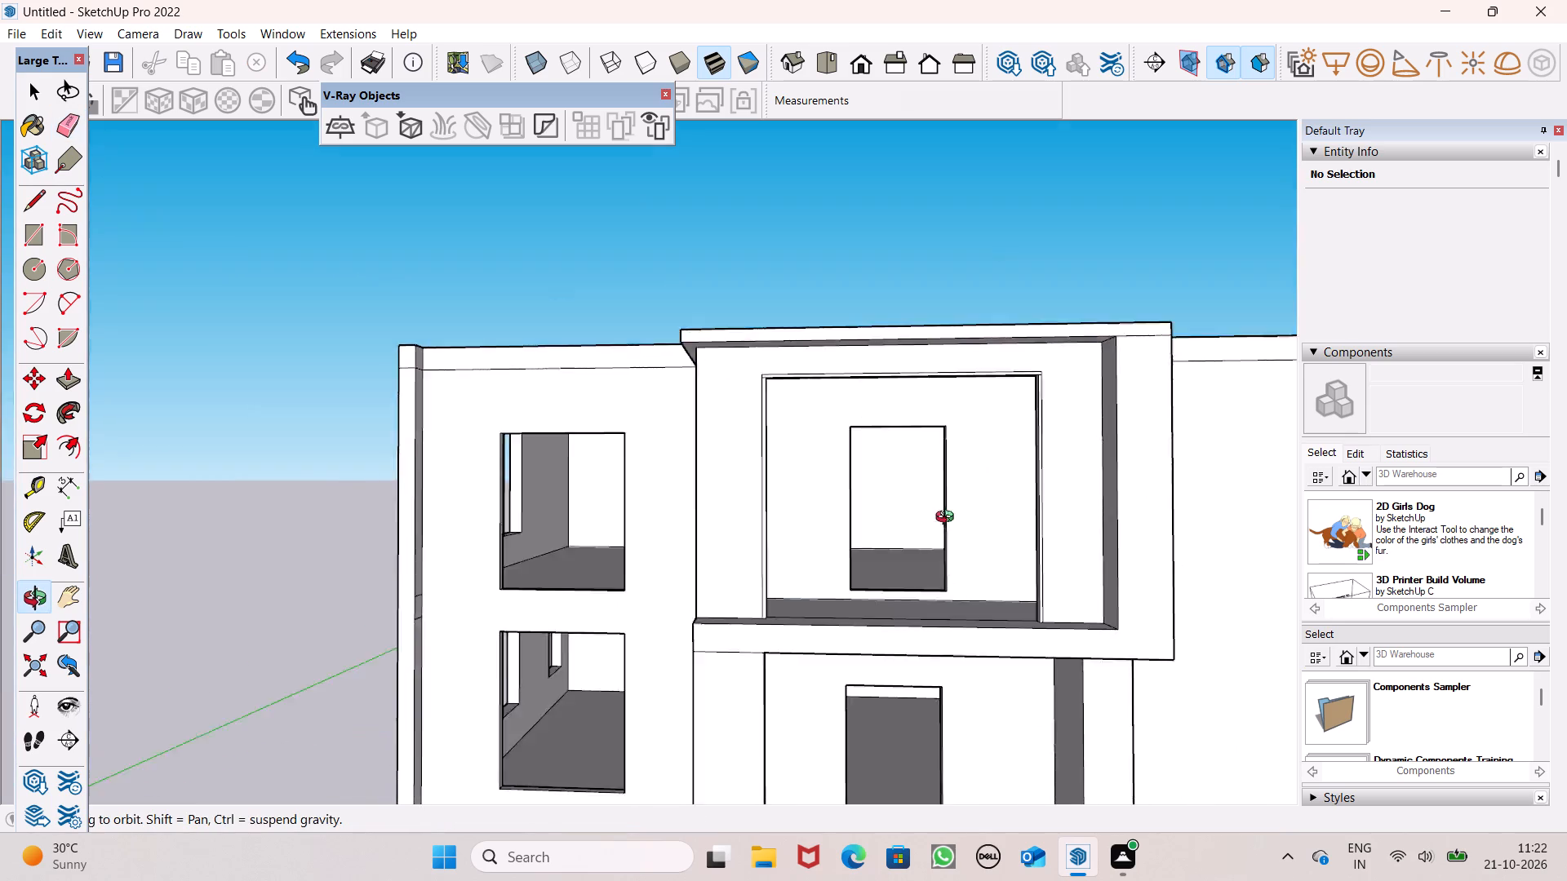
pyautogui.moveTo(948, 519); pyautogui.dragTo(955, 538, button='middle')
pyautogui.scroll(-2, 930, 417)
pyautogui.moveTo(926, 459); pyautogui.dragTo(1001, 529, button='middle')
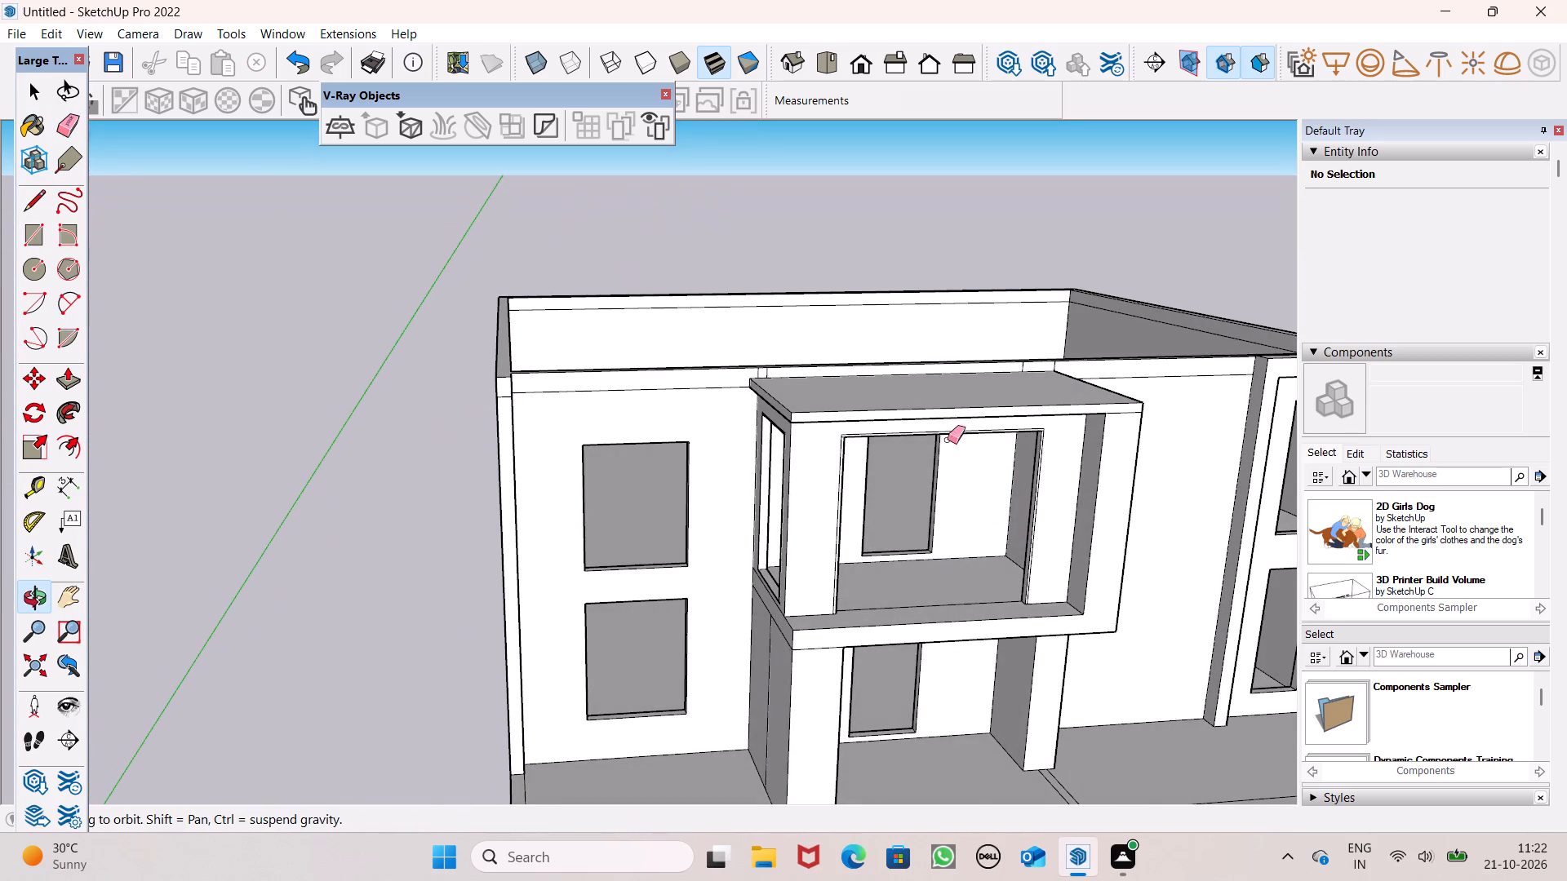
pyautogui.scroll(3, 1043, 352)
pyautogui.moveTo(939, 485); pyautogui.dragTo(920, 516, button='middle')
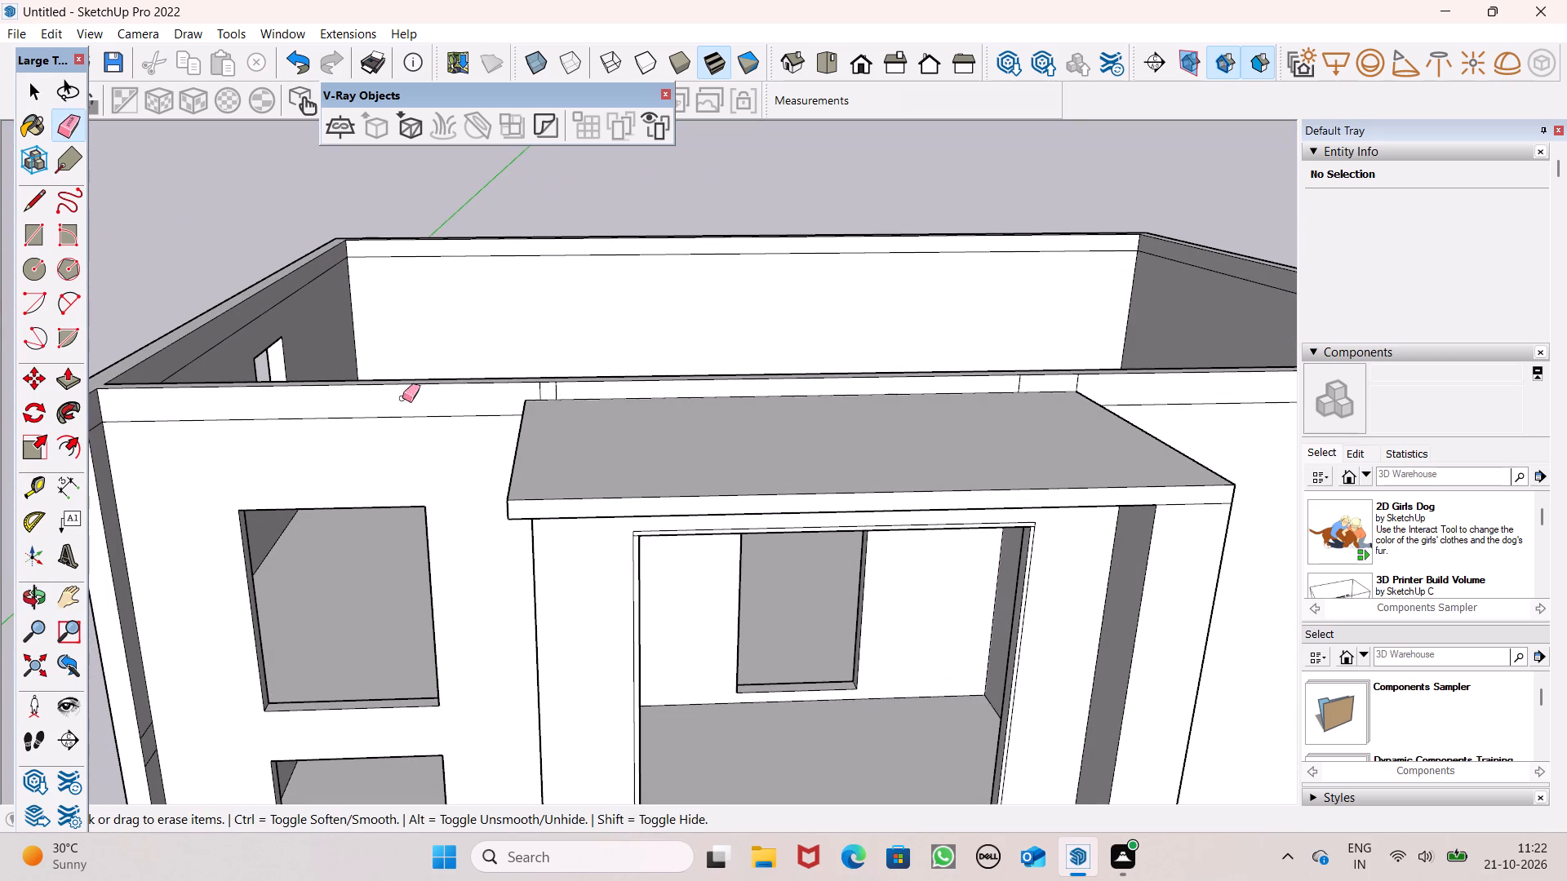
pyautogui.click(69, 385)
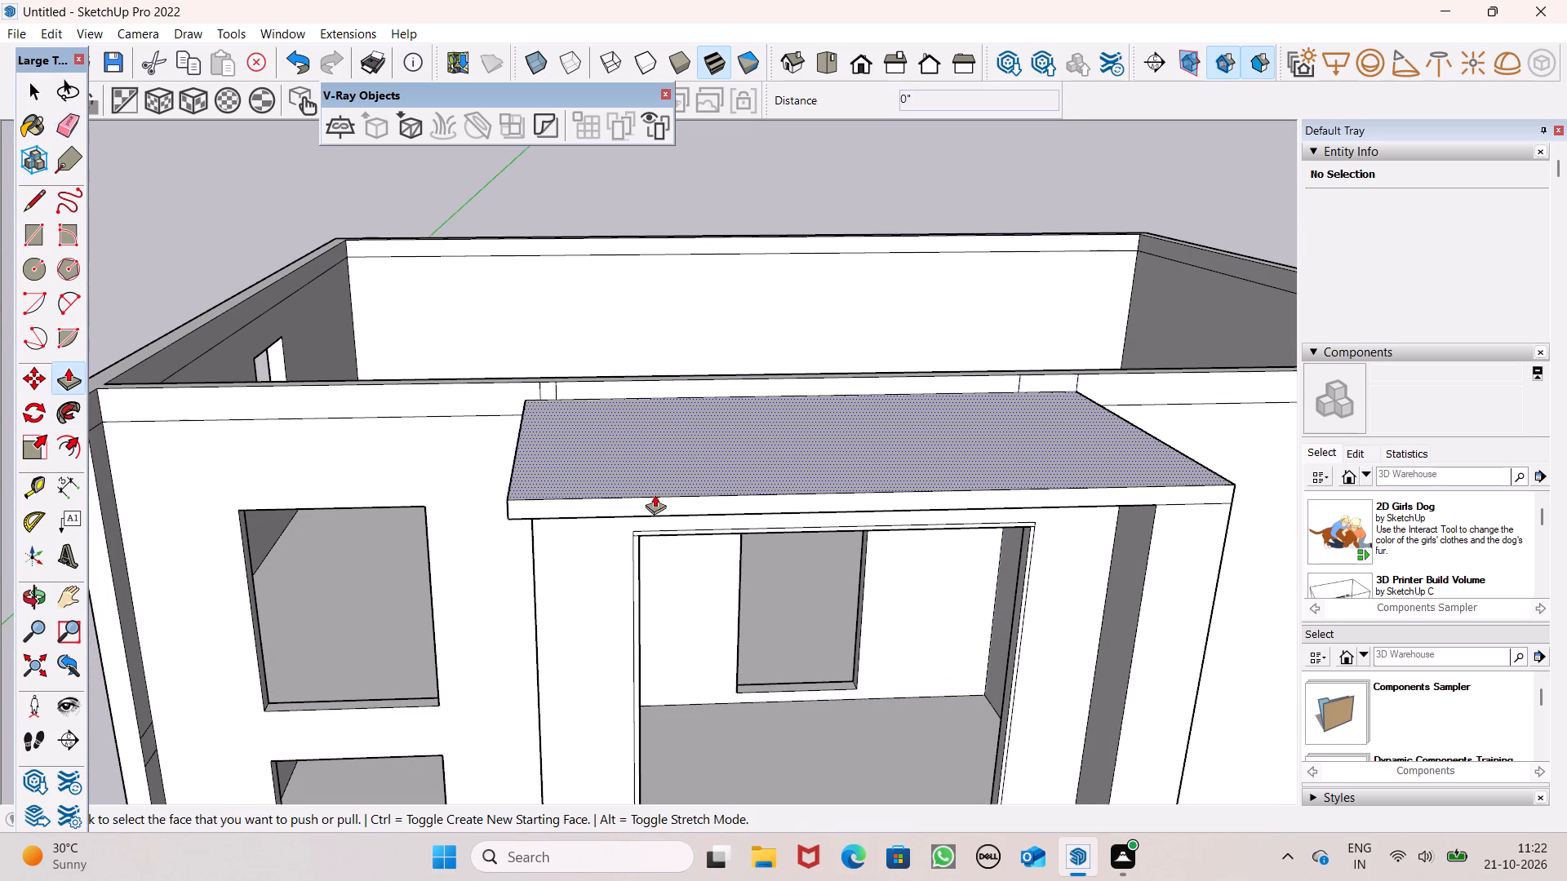
pyautogui.scroll(-1, 643, 492)
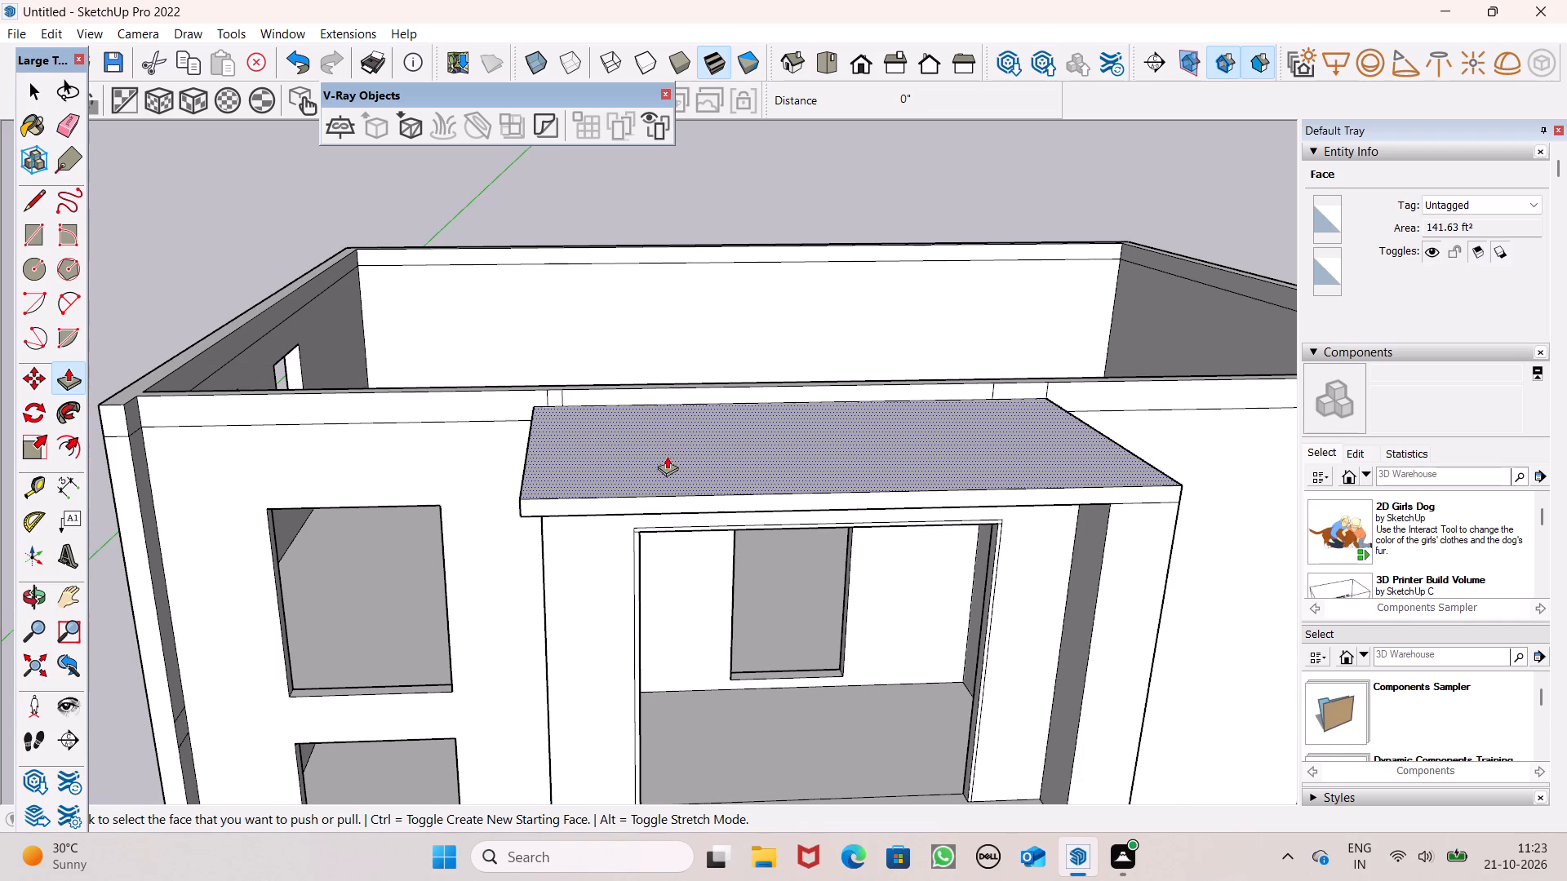
pyautogui.moveTo(661, 467); pyautogui.dragTo(655, 462)
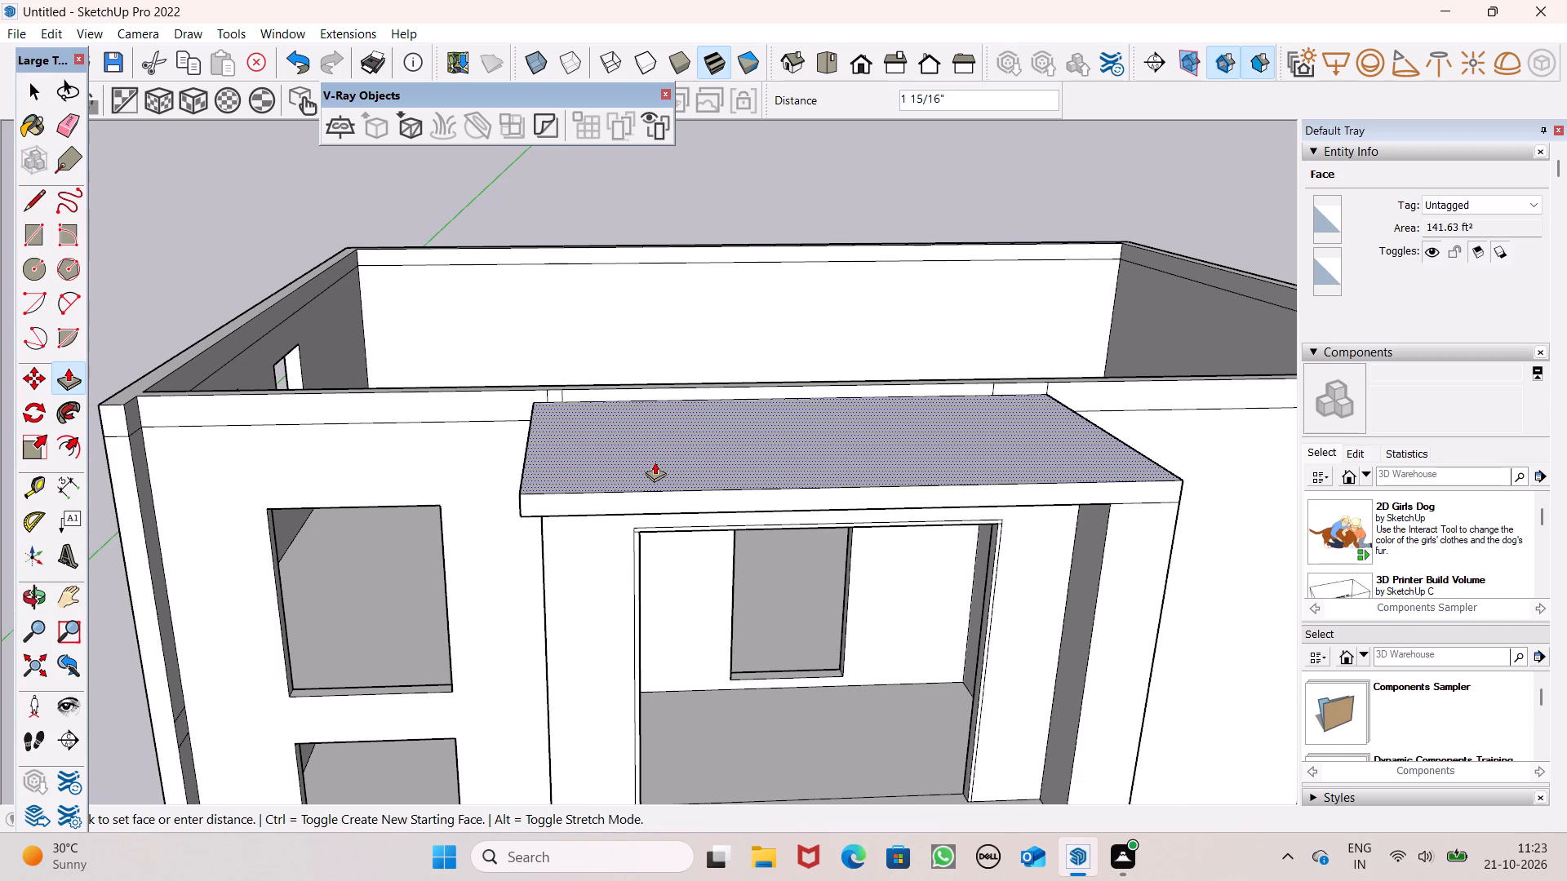
pyautogui.moveTo(655, 462); pyautogui.dragTo(654, 457)
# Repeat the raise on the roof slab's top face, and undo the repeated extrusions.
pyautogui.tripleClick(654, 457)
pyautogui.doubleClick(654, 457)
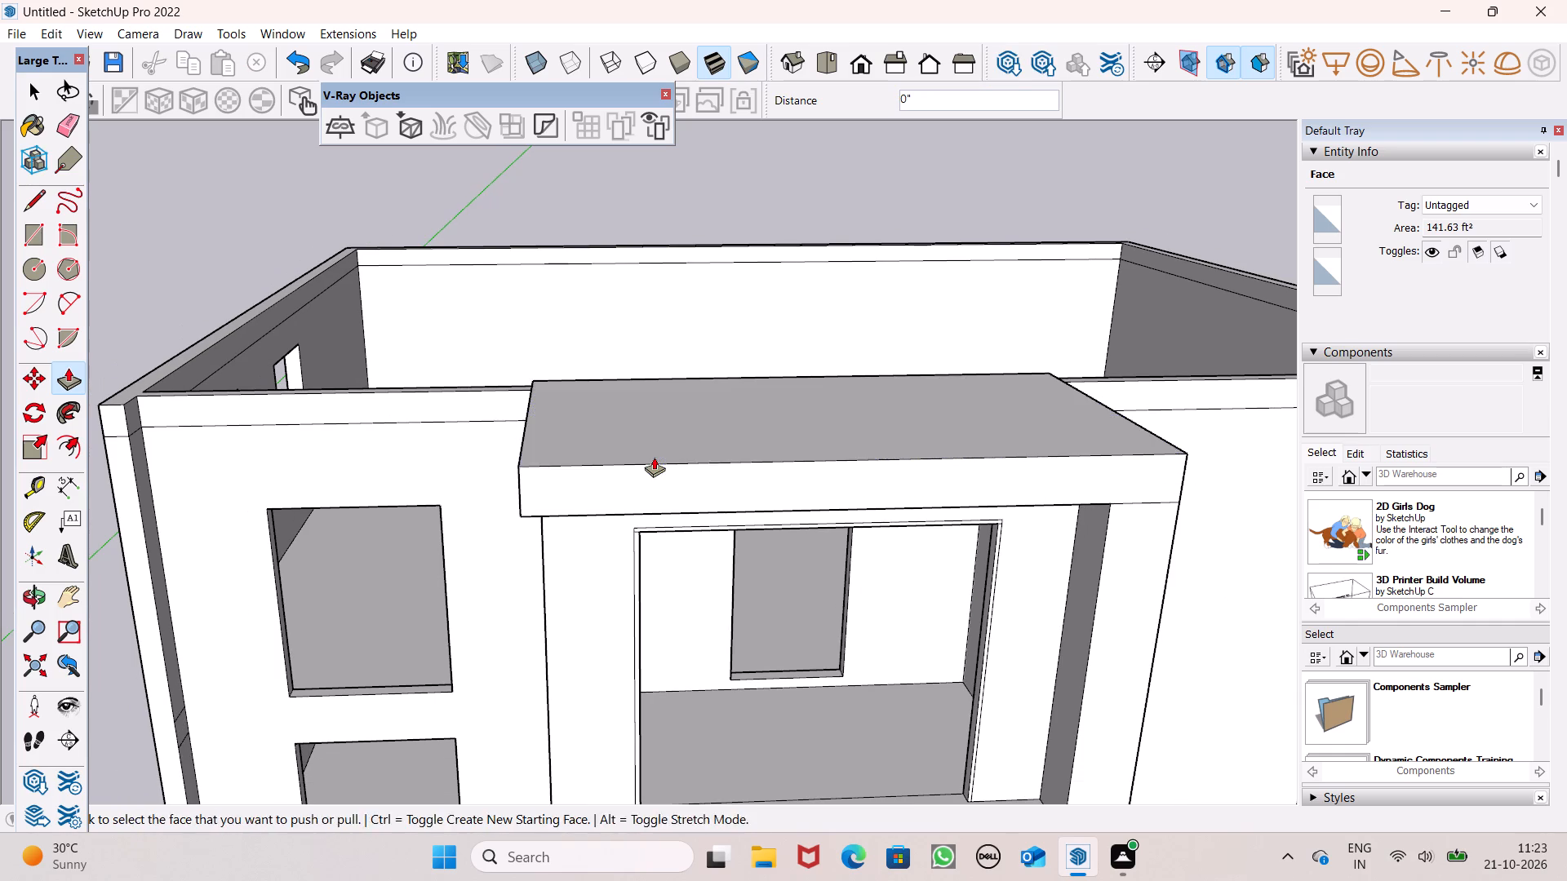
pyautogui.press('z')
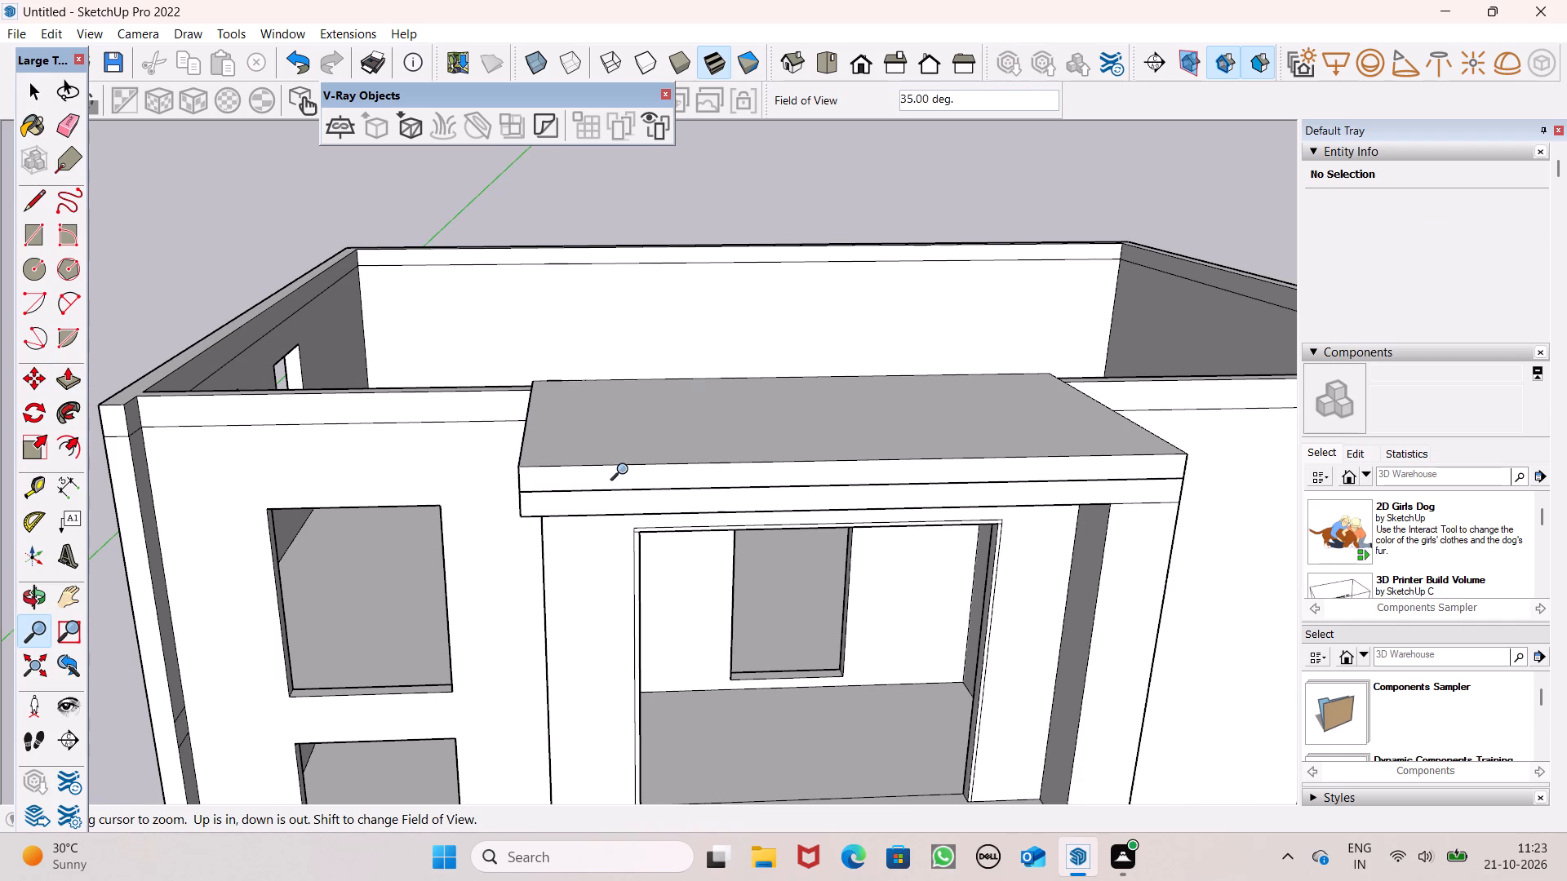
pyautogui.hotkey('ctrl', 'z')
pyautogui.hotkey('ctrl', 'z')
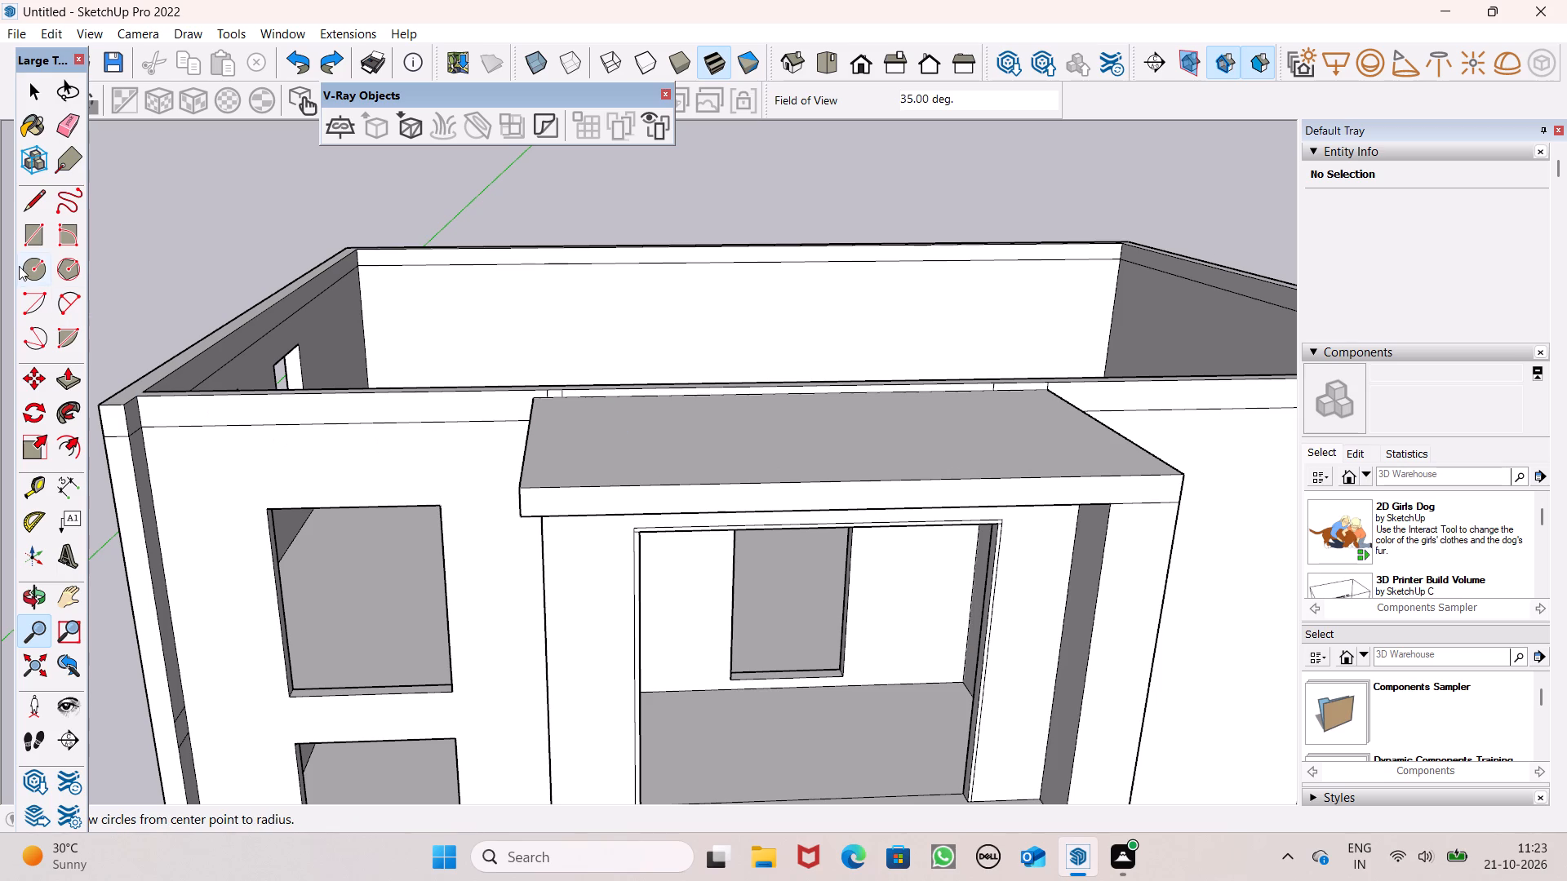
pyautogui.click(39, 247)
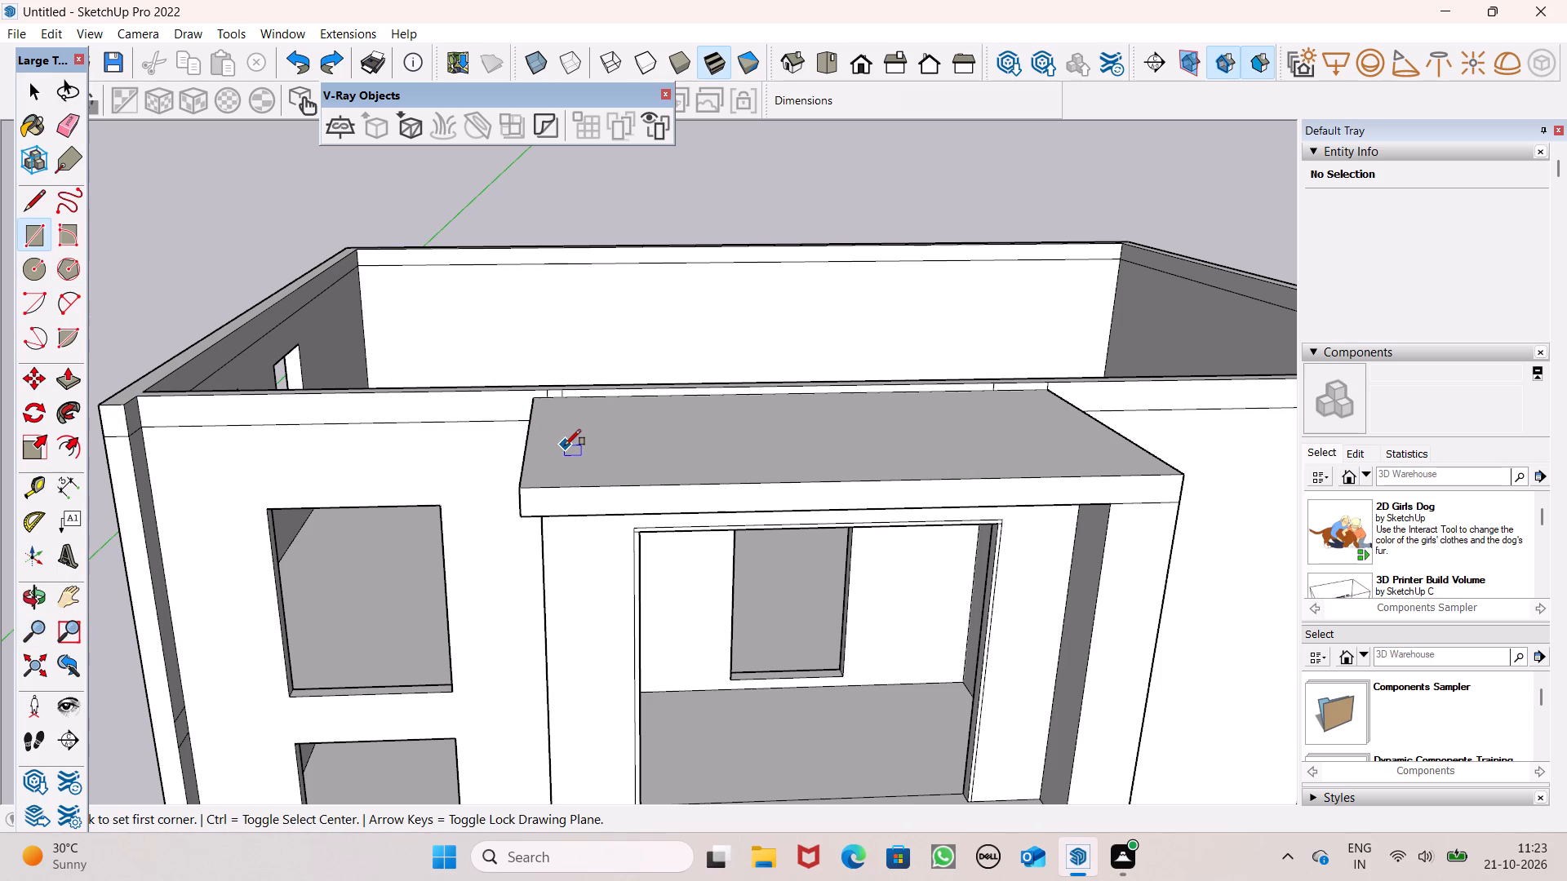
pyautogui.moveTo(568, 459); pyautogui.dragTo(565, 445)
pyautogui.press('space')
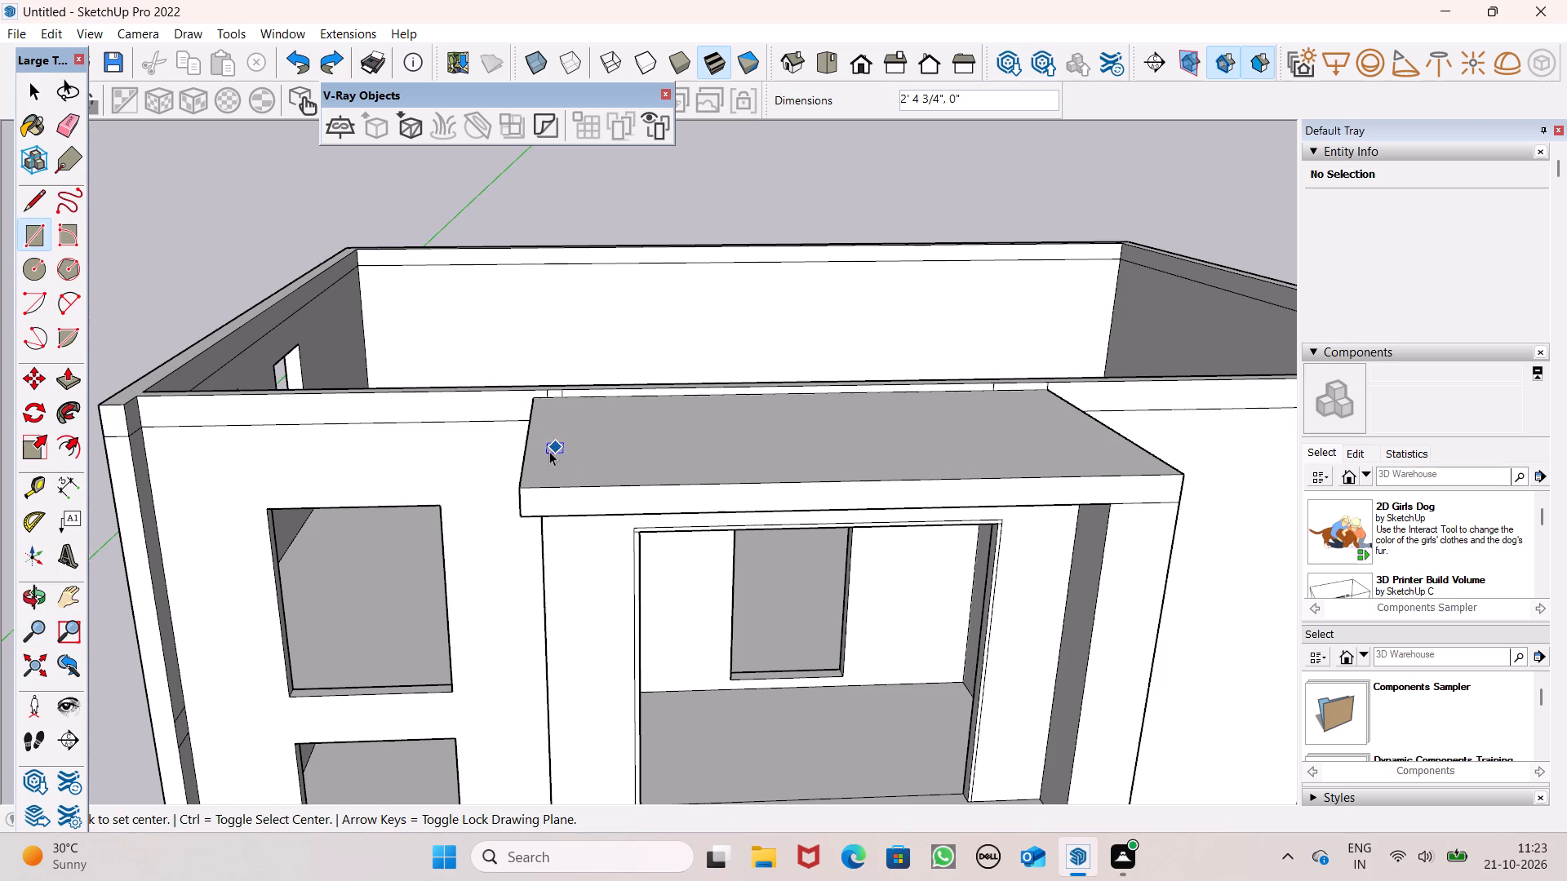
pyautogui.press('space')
# Extrude the roof slab's top face up 3" as a new stacked layer, level with the house parapet's top.
pyautogui.moveTo(65, 380); pyautogui.dragTo(75, 381)
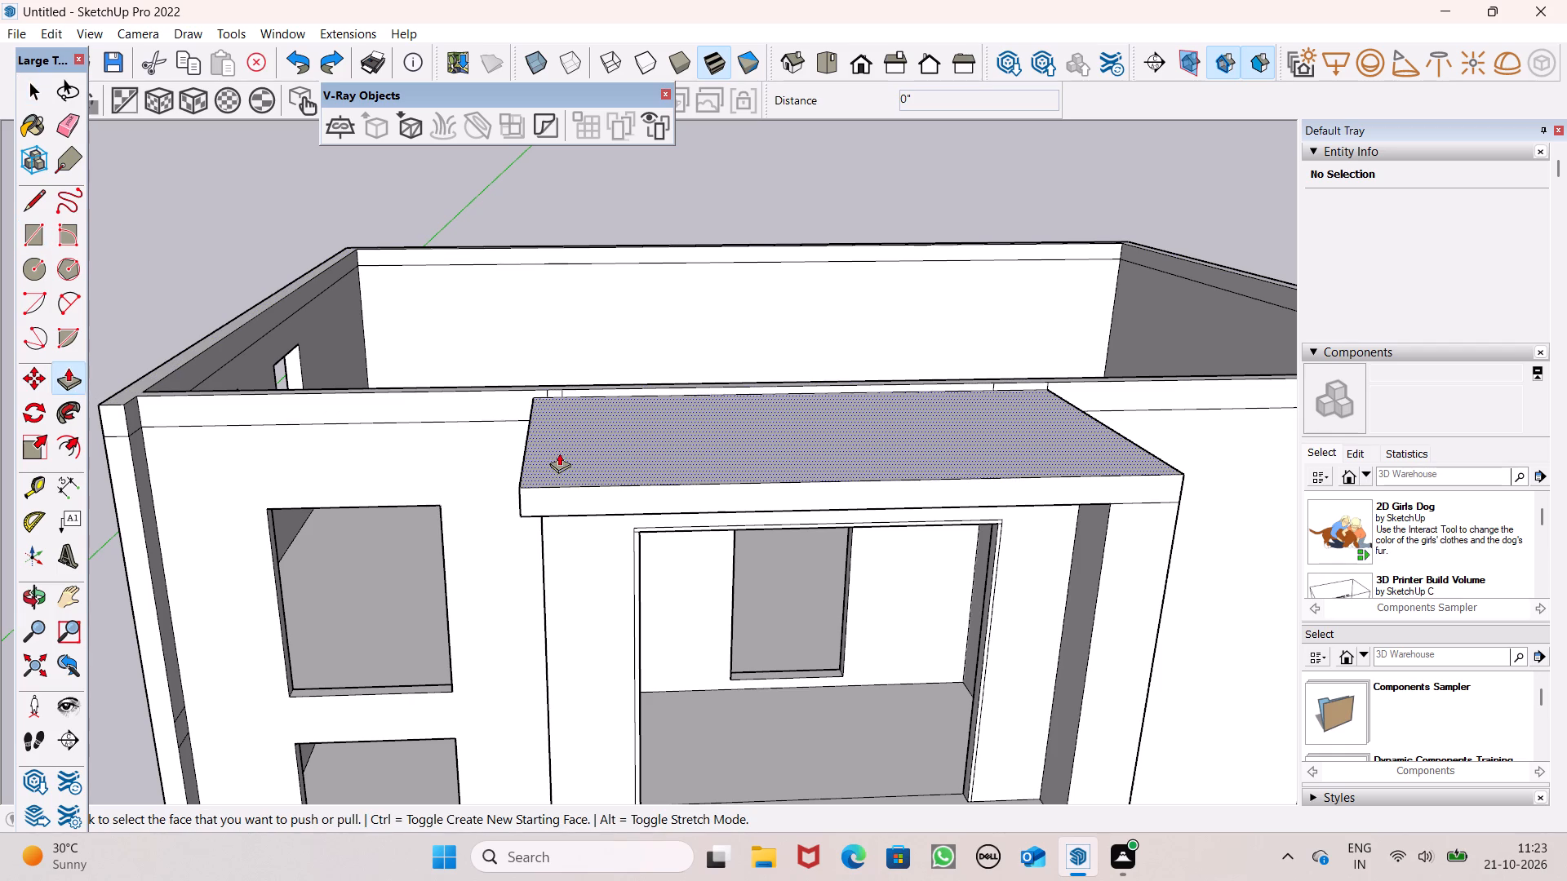
pyautogui.moveTo(559, 468); pyautogui.dragTo(484, 449)
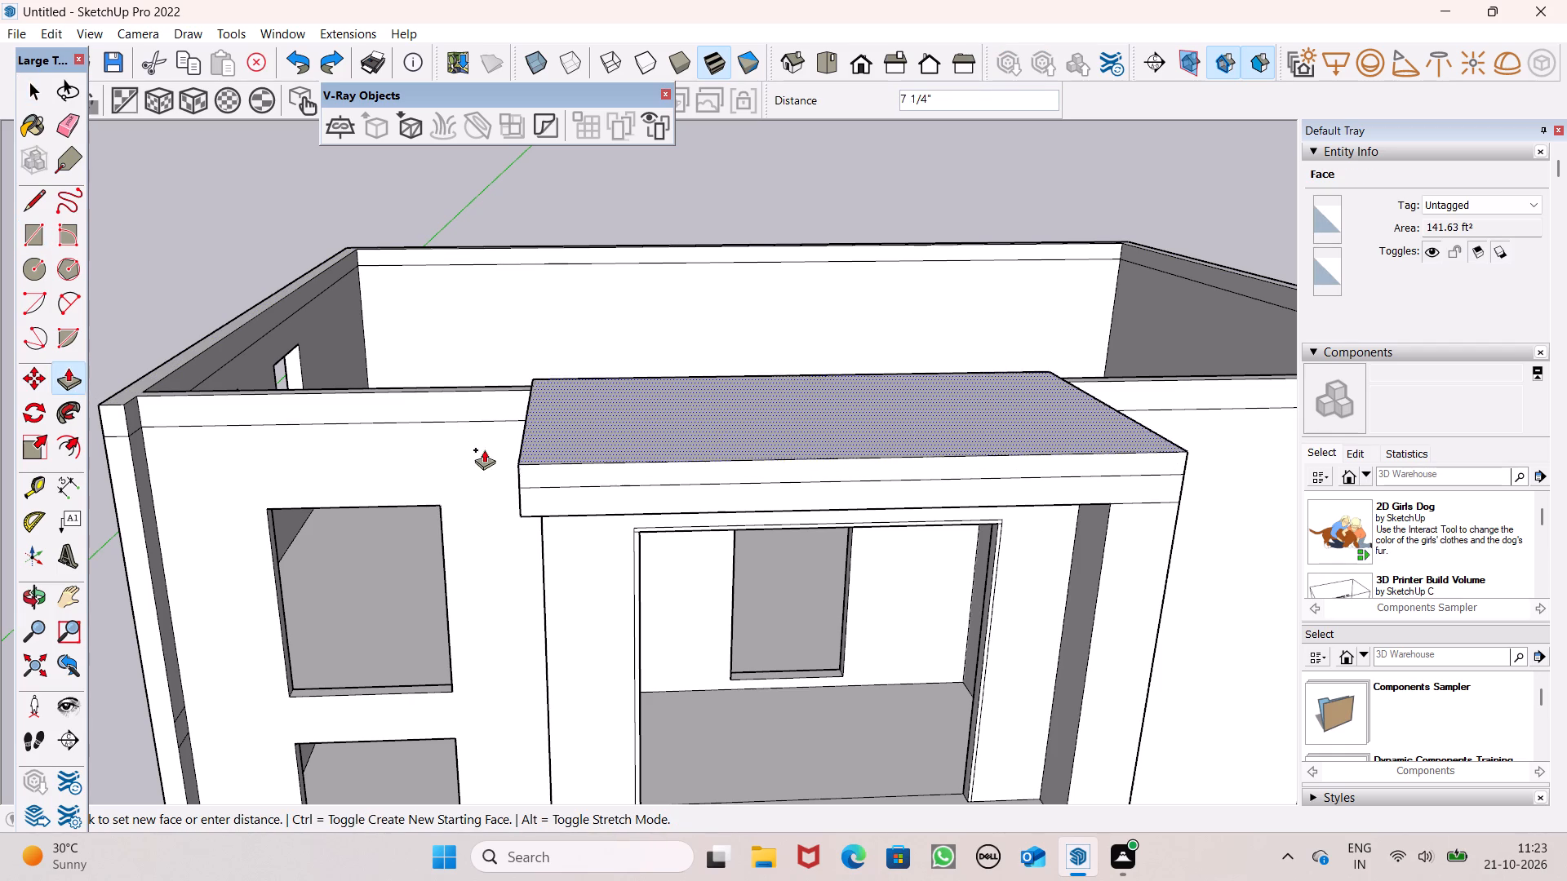
pyautogui.moveTo(484, 449); pyautogui.dragTo(473, 395)
# Extend the lower band of the roof slab's side face outward 5 13/16" over the windowed side wall.
pyautogui.moveTo(531, 456); pyautogui.dragTo(608, 375, button='middle')
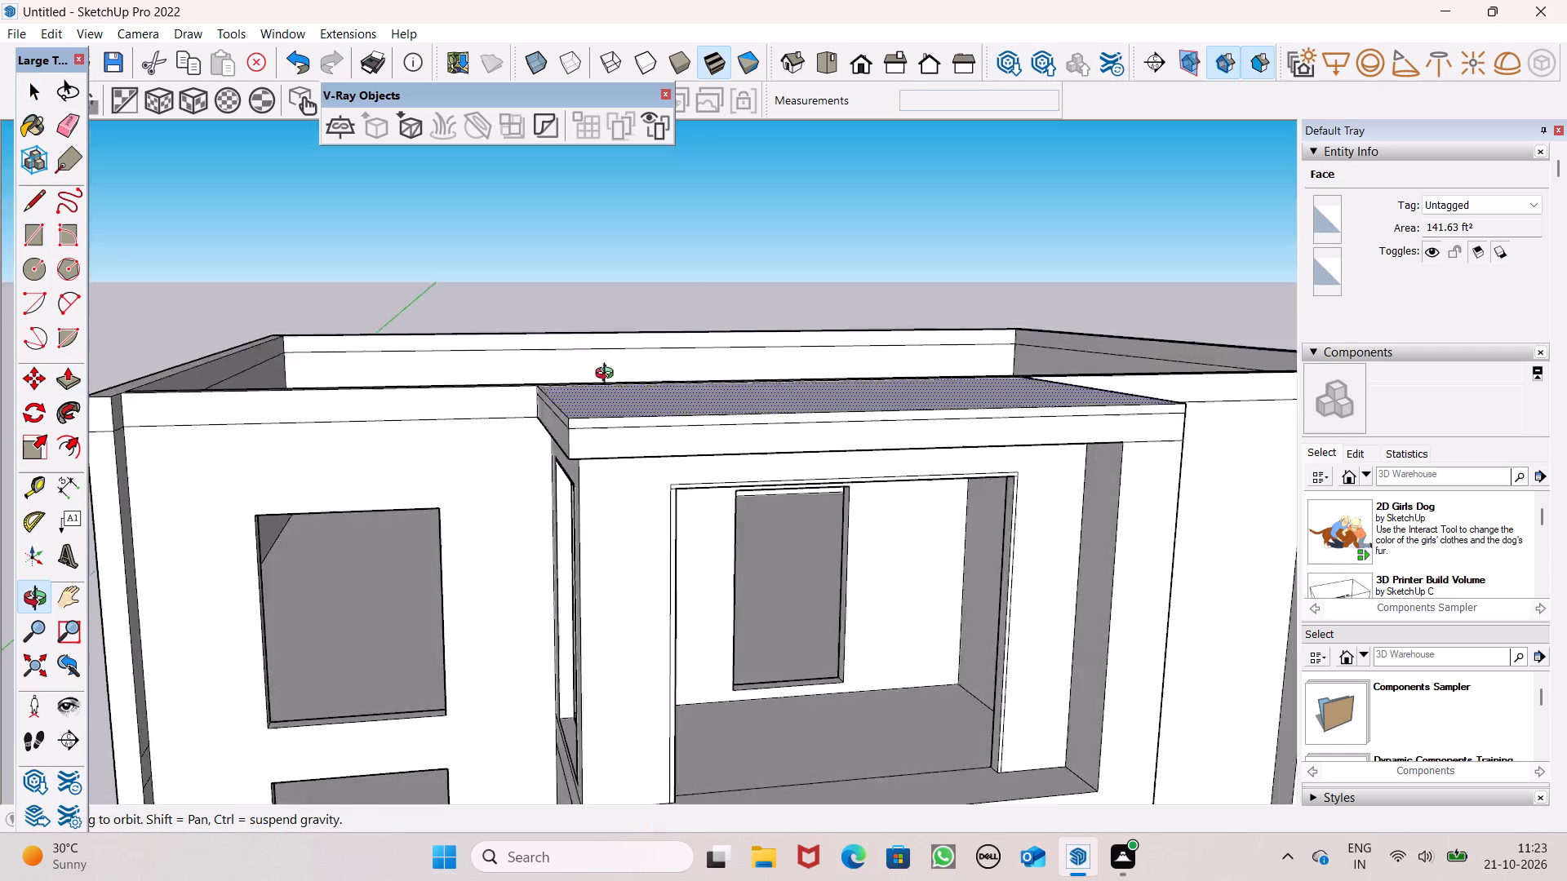
pyautogui.moveTo(608, 375); pyautogui.dragTo(786, 343, button='middle')
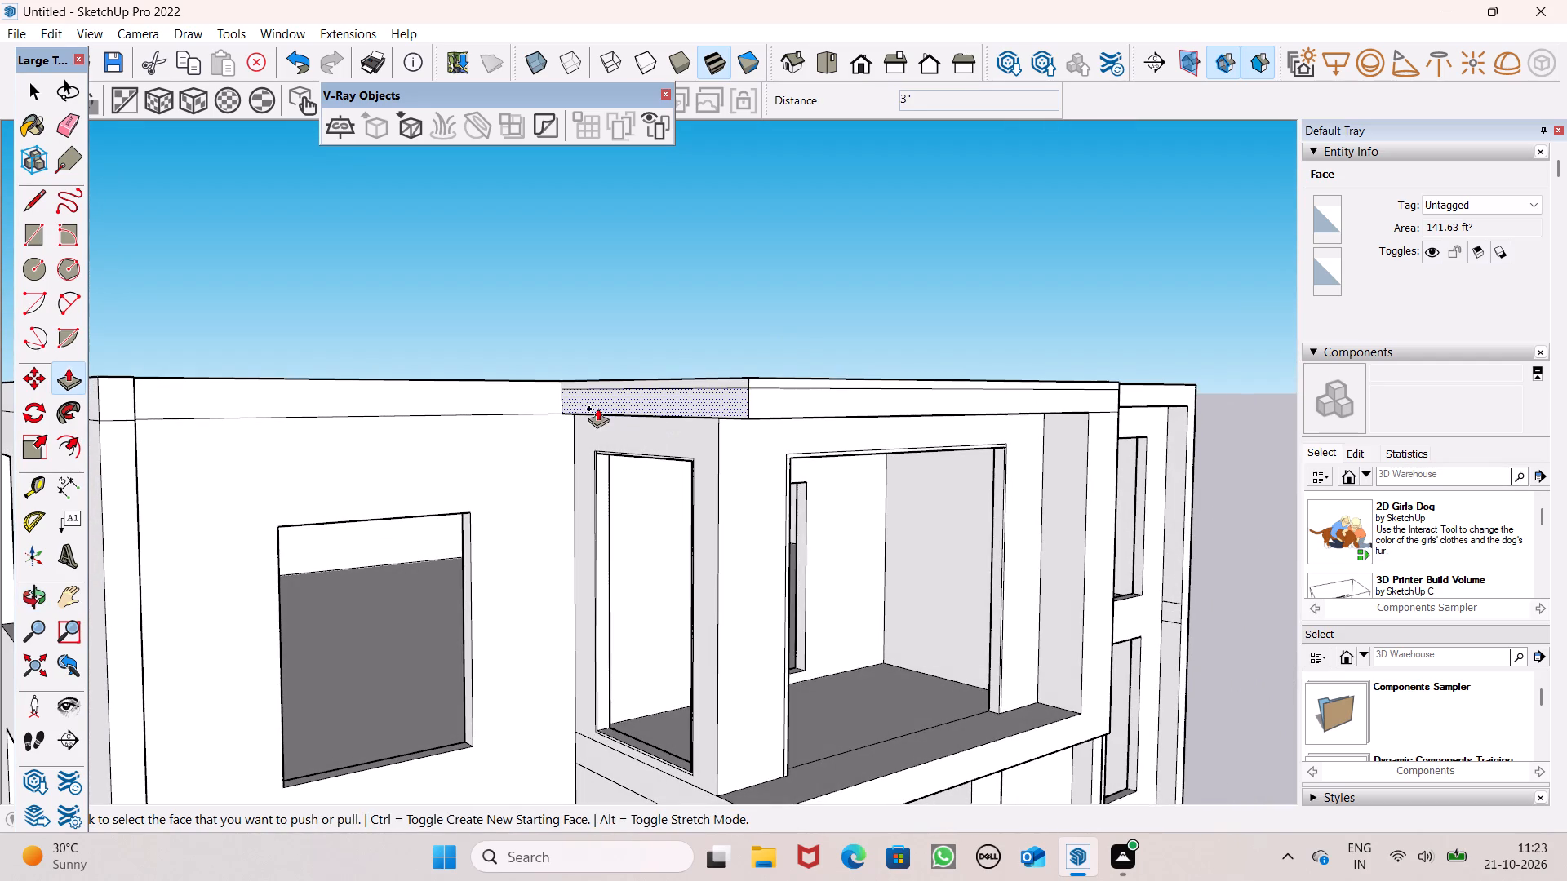
pyautogui.moveTo(662, 419); pyautogui.dragTo(596, 382, button='middle')
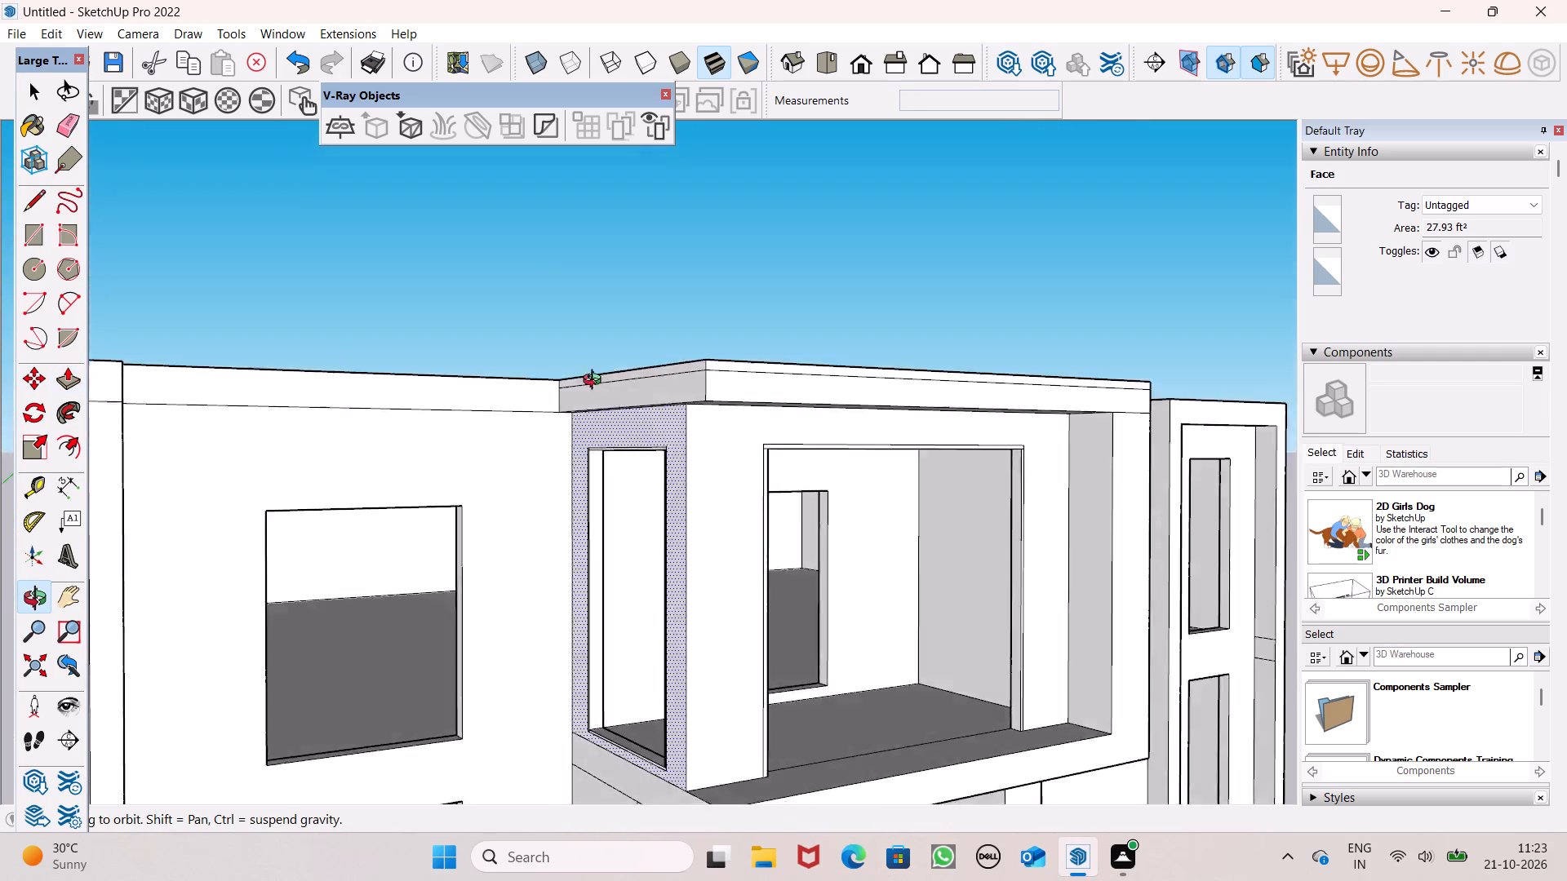
pyautogui.moveTo(596, 382); pyautogui.dragTo(515, 424, button='middle')
pyautogui.scroll(1, 689, 415)
pyautogui.scroll(2, 560, 396)
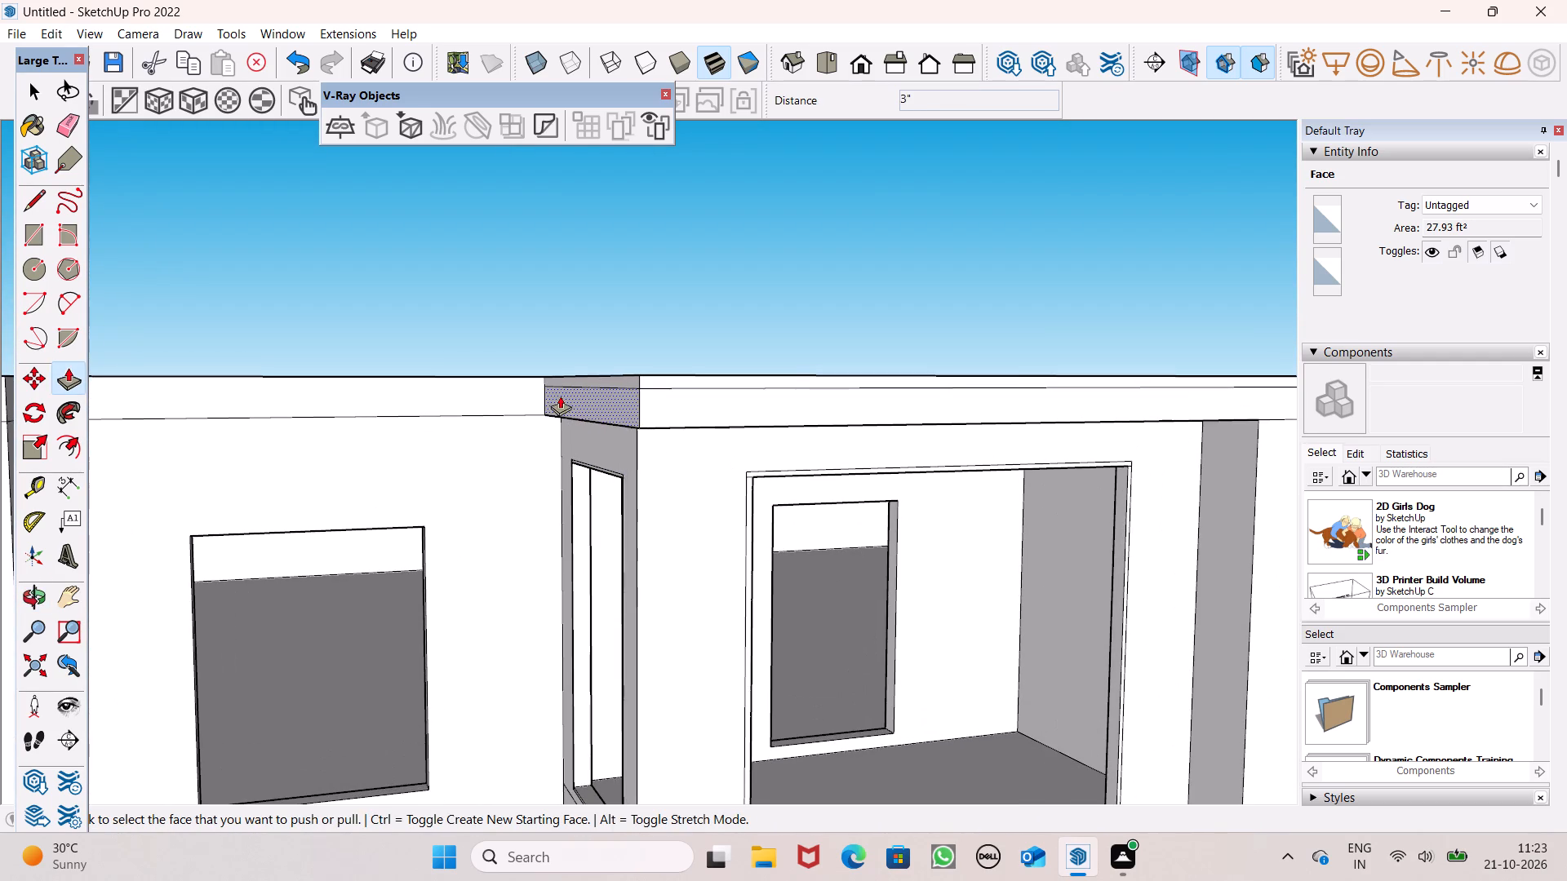
pyautogui.moveTo(590, 410); pyautogui.dragTo(566, 415)
# Extend the upper band of the same side face outward 5 13/16", flush with the lower band.
pyautogui.moveTo(591, 414); pyautogui.dragTo(598, 577, button='middle')
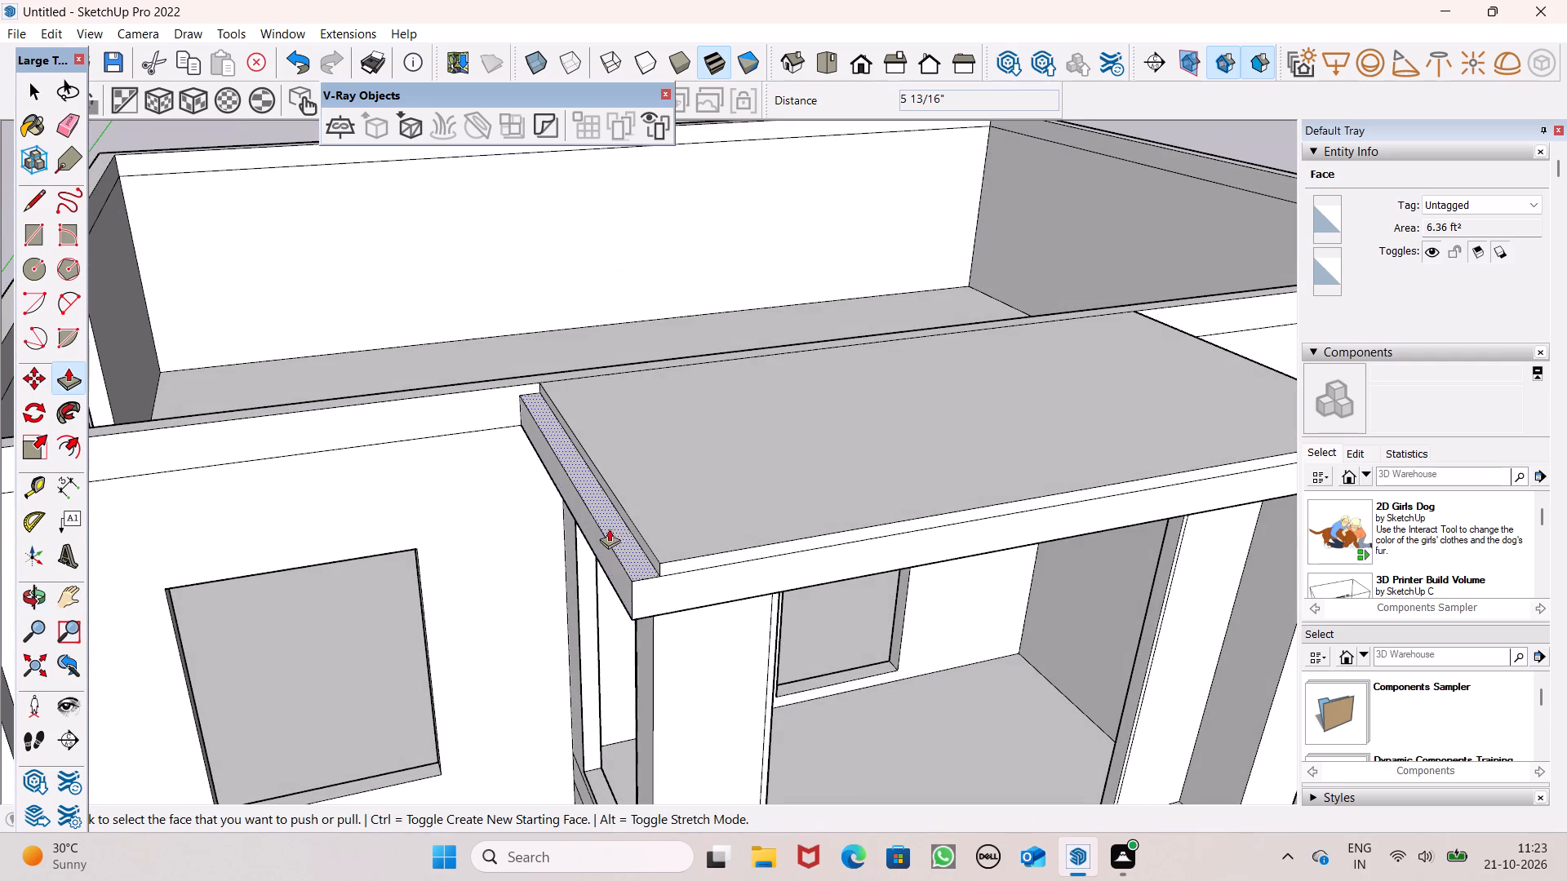
pyautogui.moveTo(624, 519); pyautogui.dragTo(590, 548)
# Draw a 1' vertical line across the roof slab's end face above the solid side wall, close to the house wall.
pyautogui.scroll(-5, 575, 489)
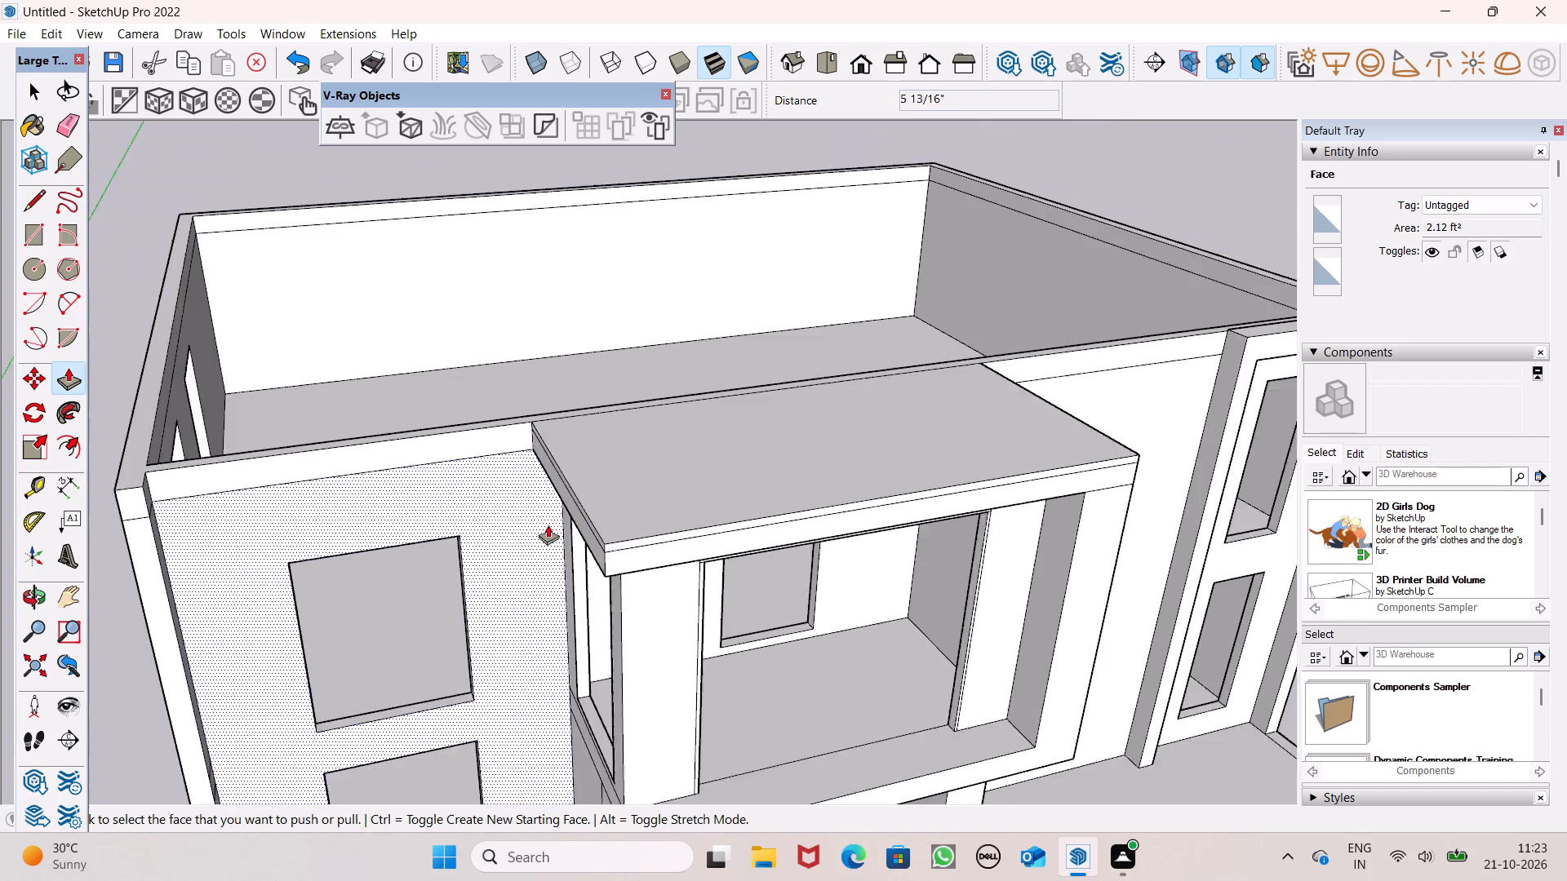
pyautogui.moveTo(619, 522); pyautogui.dragTo(43, 440, button='middle')
pyautogui.scroll(-4, 442, 419)
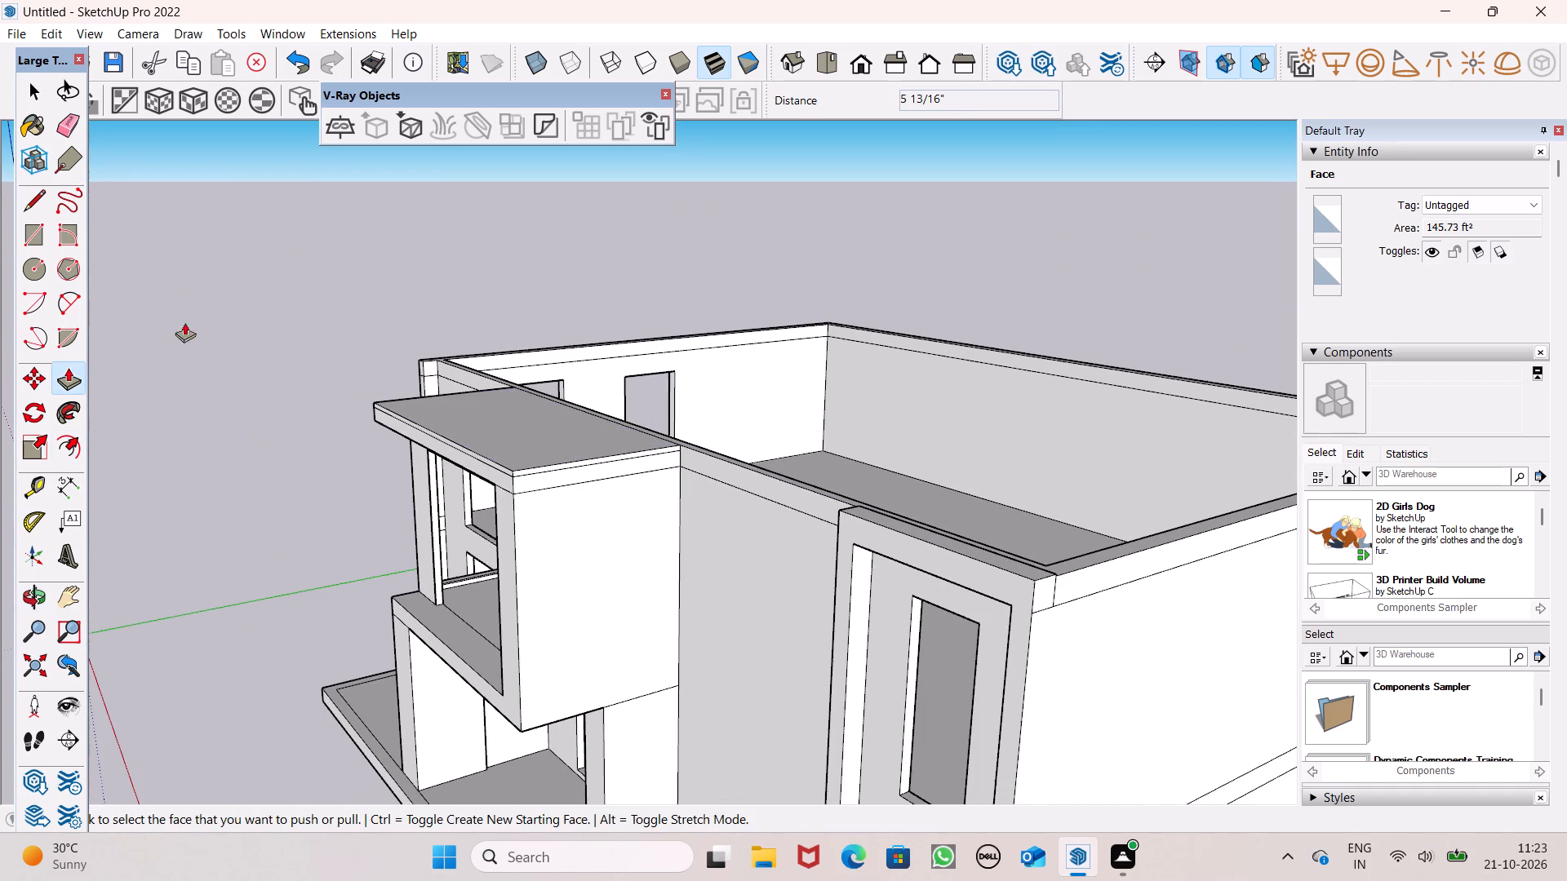
pyautogui.moveTo(471, 435); pyautogui.dragTo(450, 493, button='middle')
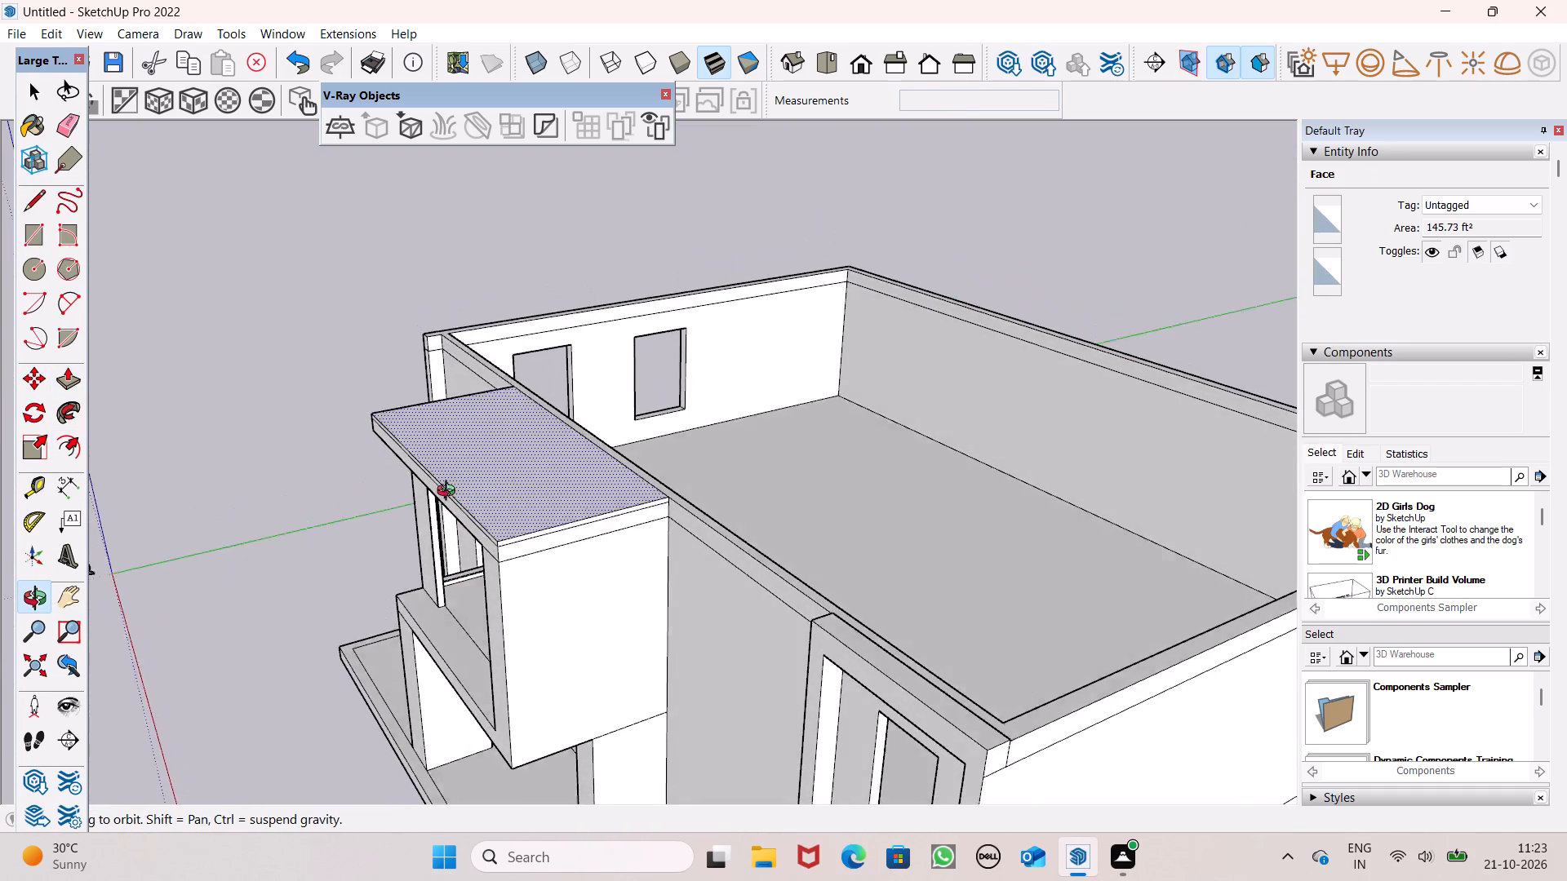
pyautogui.moveTo(450, 493); pyautogui.dragTo(430, 449, button='middle')
pyautogui.click(30, 207)
pyautogui.scroll(2, 638, 510)
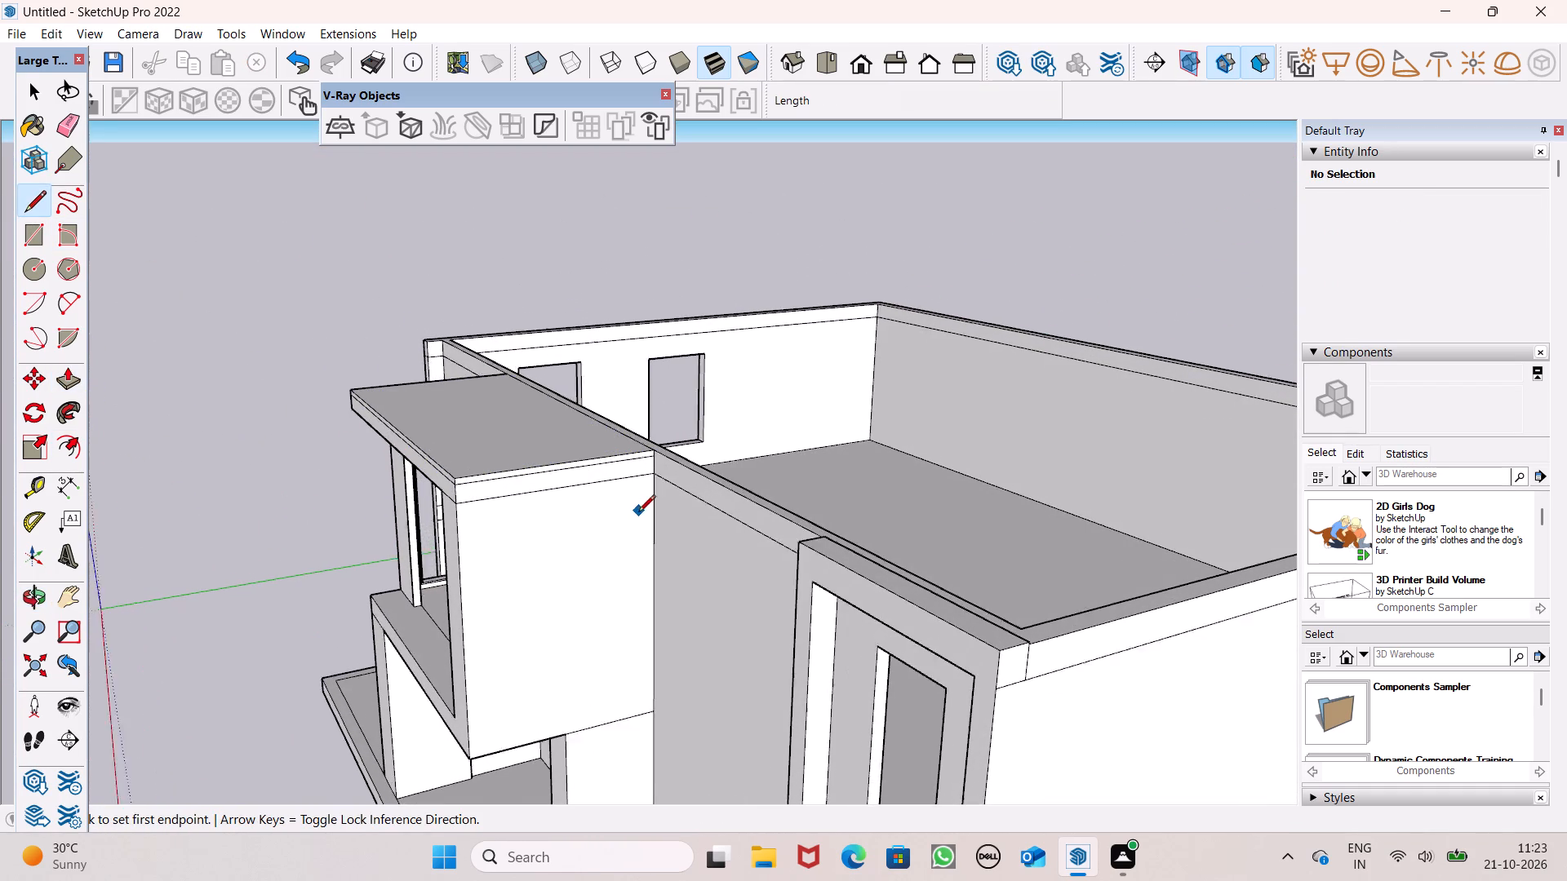
pyautogui.scroll(4, 638, 513)
pyautogui.click(643, 414)
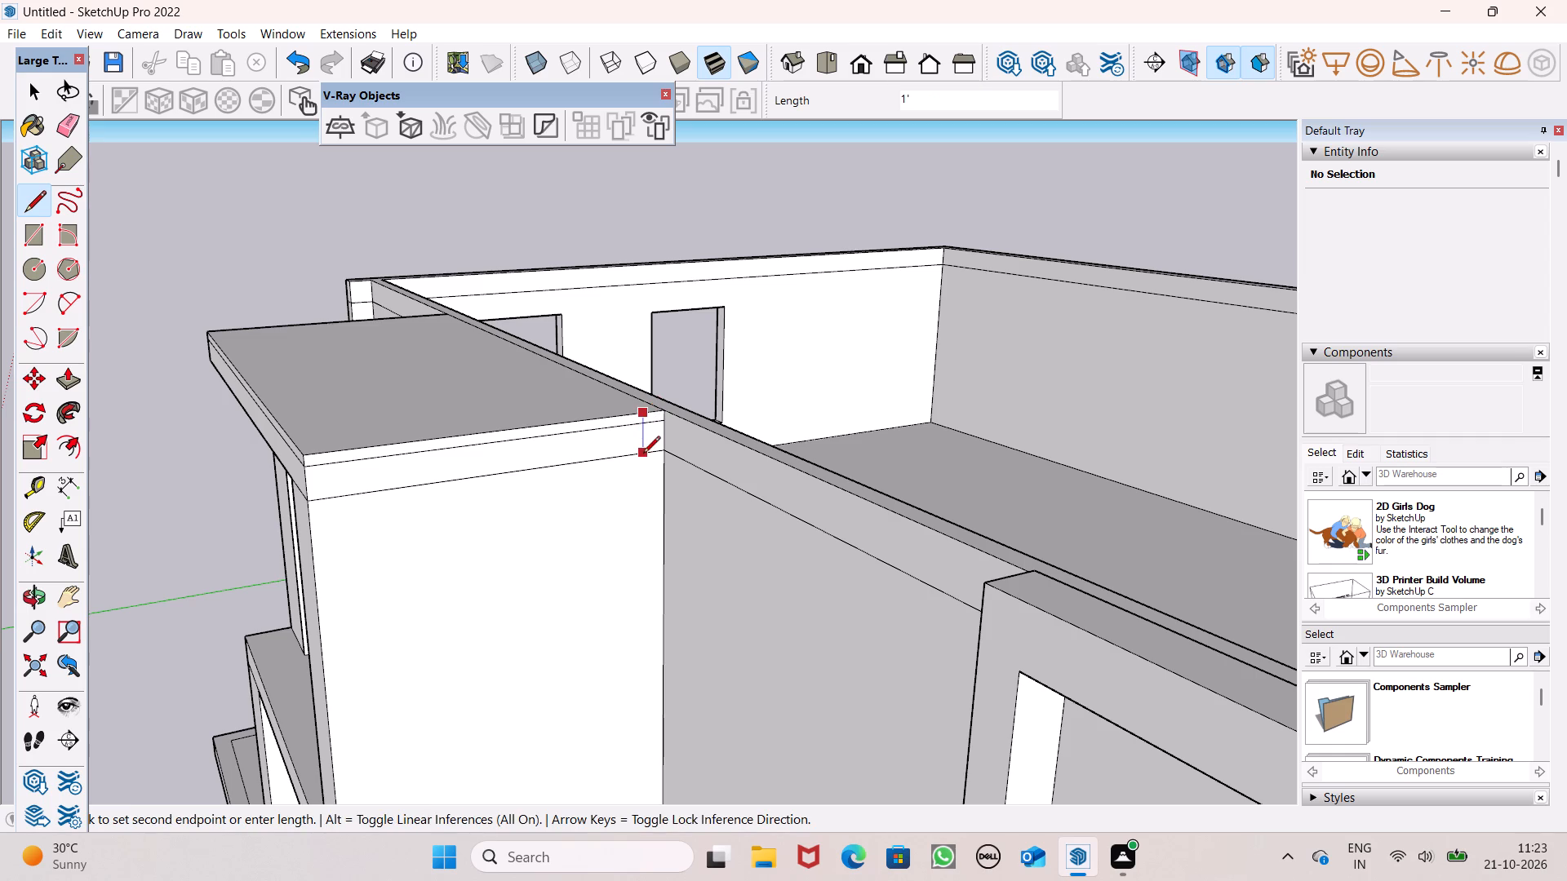
pyautogui.click(643, 454)
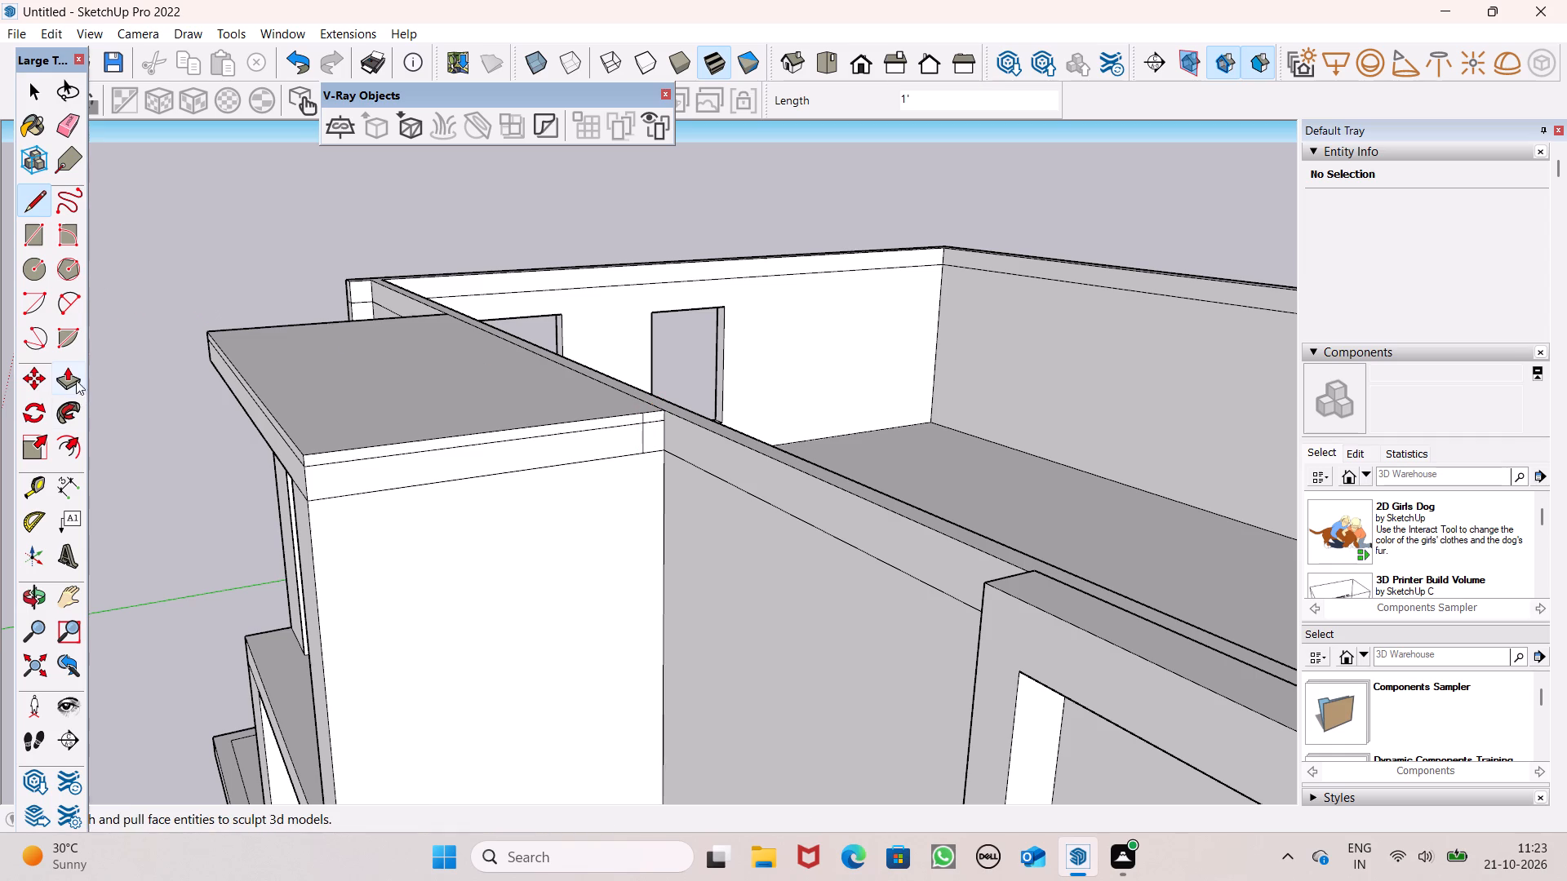
# Extrude the narrow upper strip beside that line about 11' 8 3/16" along the parapet to the projecting window frame.
pyautogui.click(70, 386)
pyautogui.moveTo(647, 416); pyautogui.dragTo(818, 479)
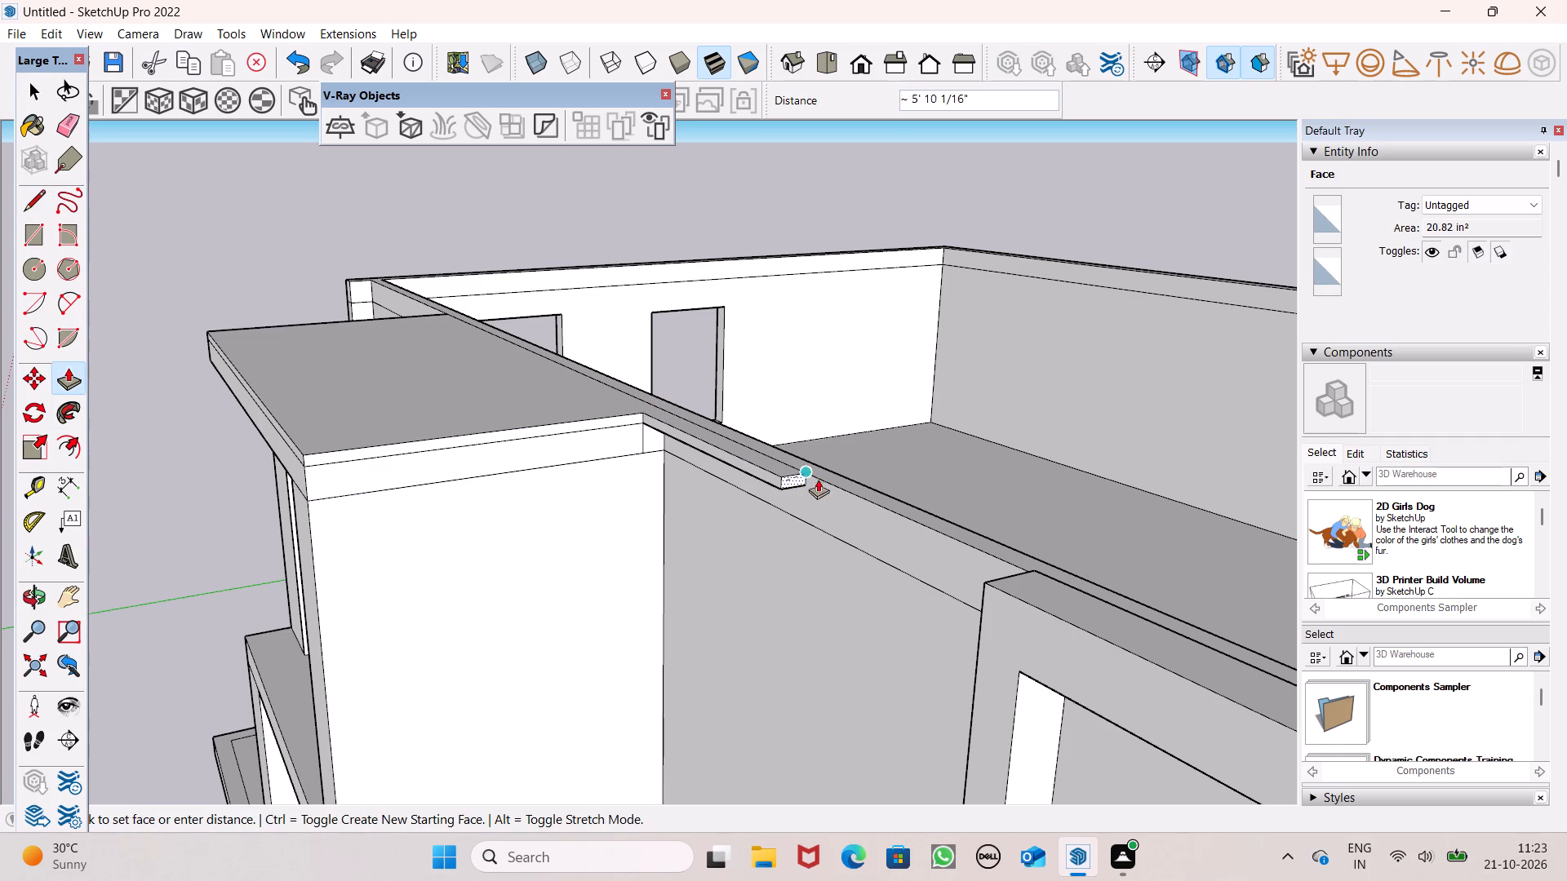
pyautogui.moveTo(818, 479); pyautogui.dragTo(1046, 555)
pyautogui.scroll(-4, 792, 481)
pyautogui.moveTo(763, 552); pyautogui.dragTo(937, 401, button='middle')
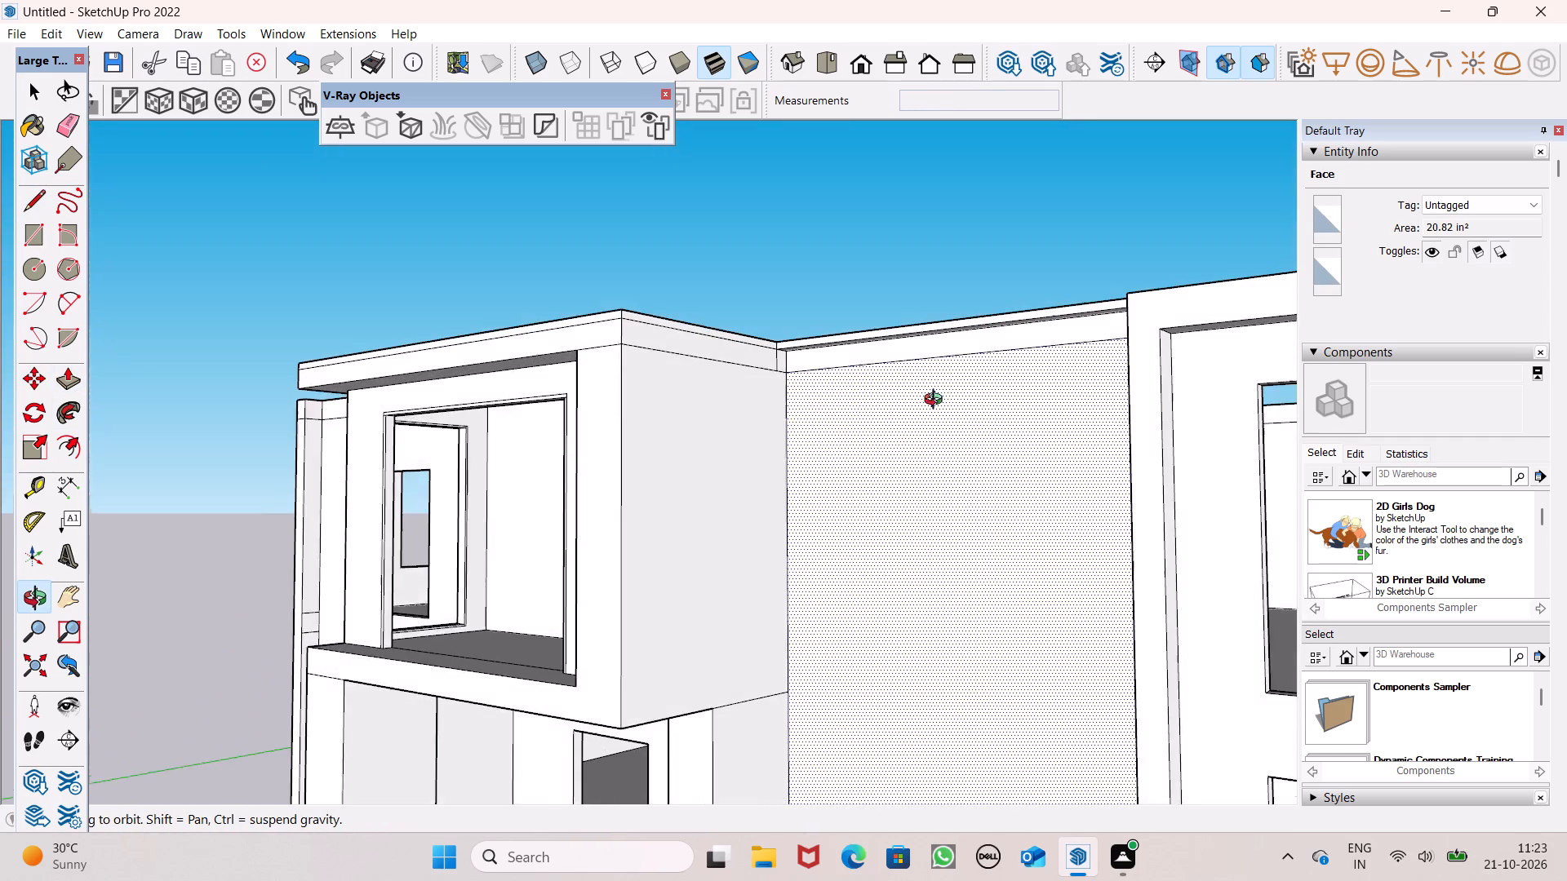
pyautogui.moveTo(937, 401); pyautogui.dragTo(940, 401, button='middle')
pyautogui.scroll(-2, 765, 365)
pyautogui.scroll(-2, 575, 363)
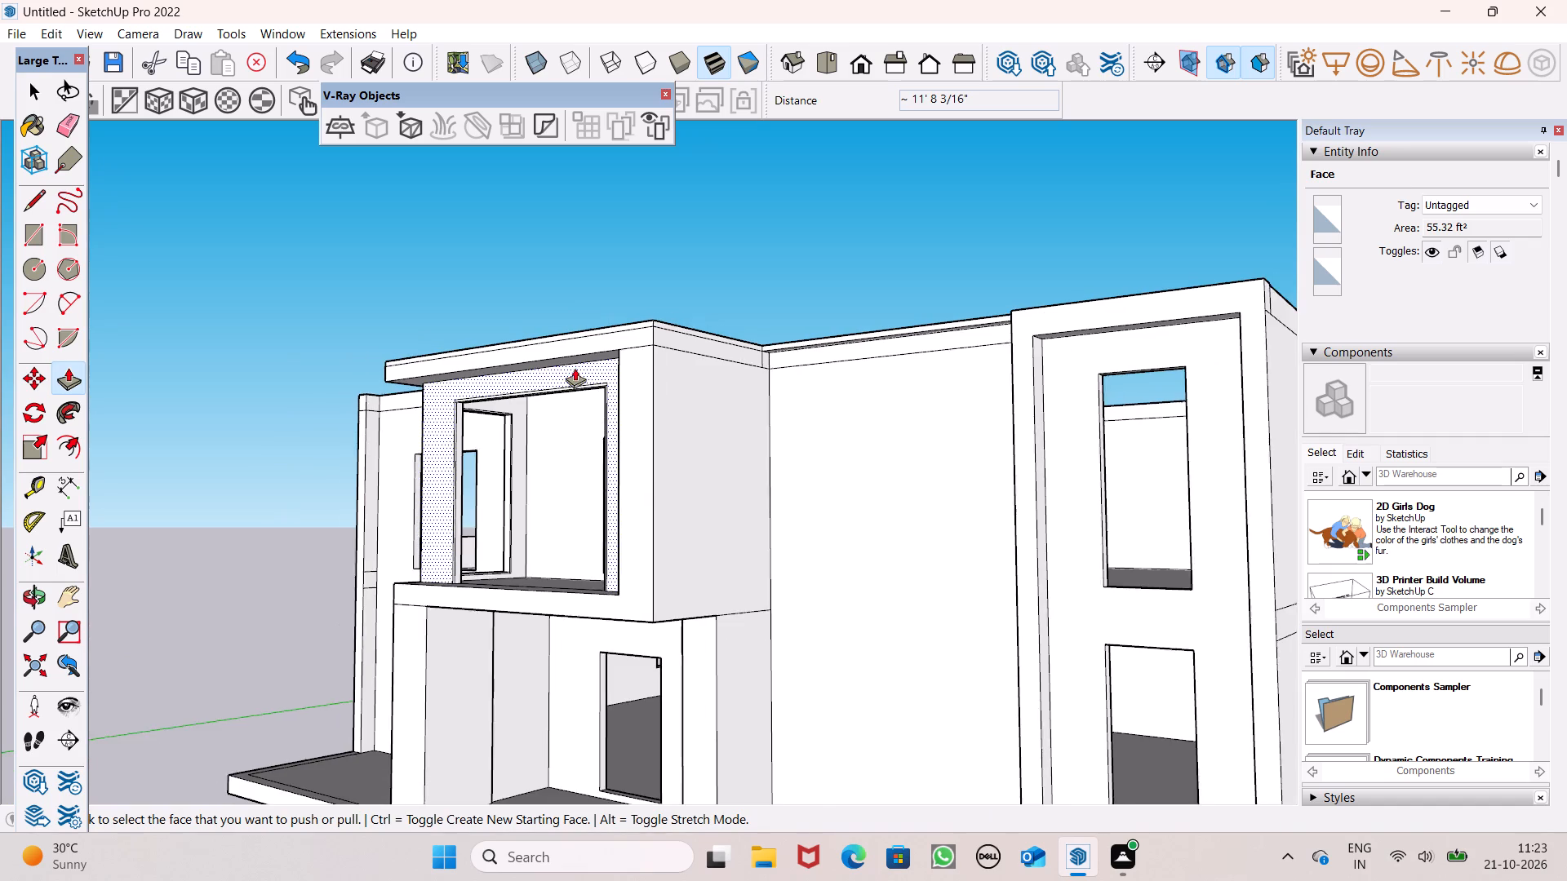
# Draw a 3" vertical line across the upper band of the roof slab's end face above the windowed side wall, close to the house wall.
pyautogui.moveTo(731, 482); pyautogui.dragTo(925, 672, button='middle')
pyautogui.press('space')
pyautogui.scroll(-2, 779, 532)
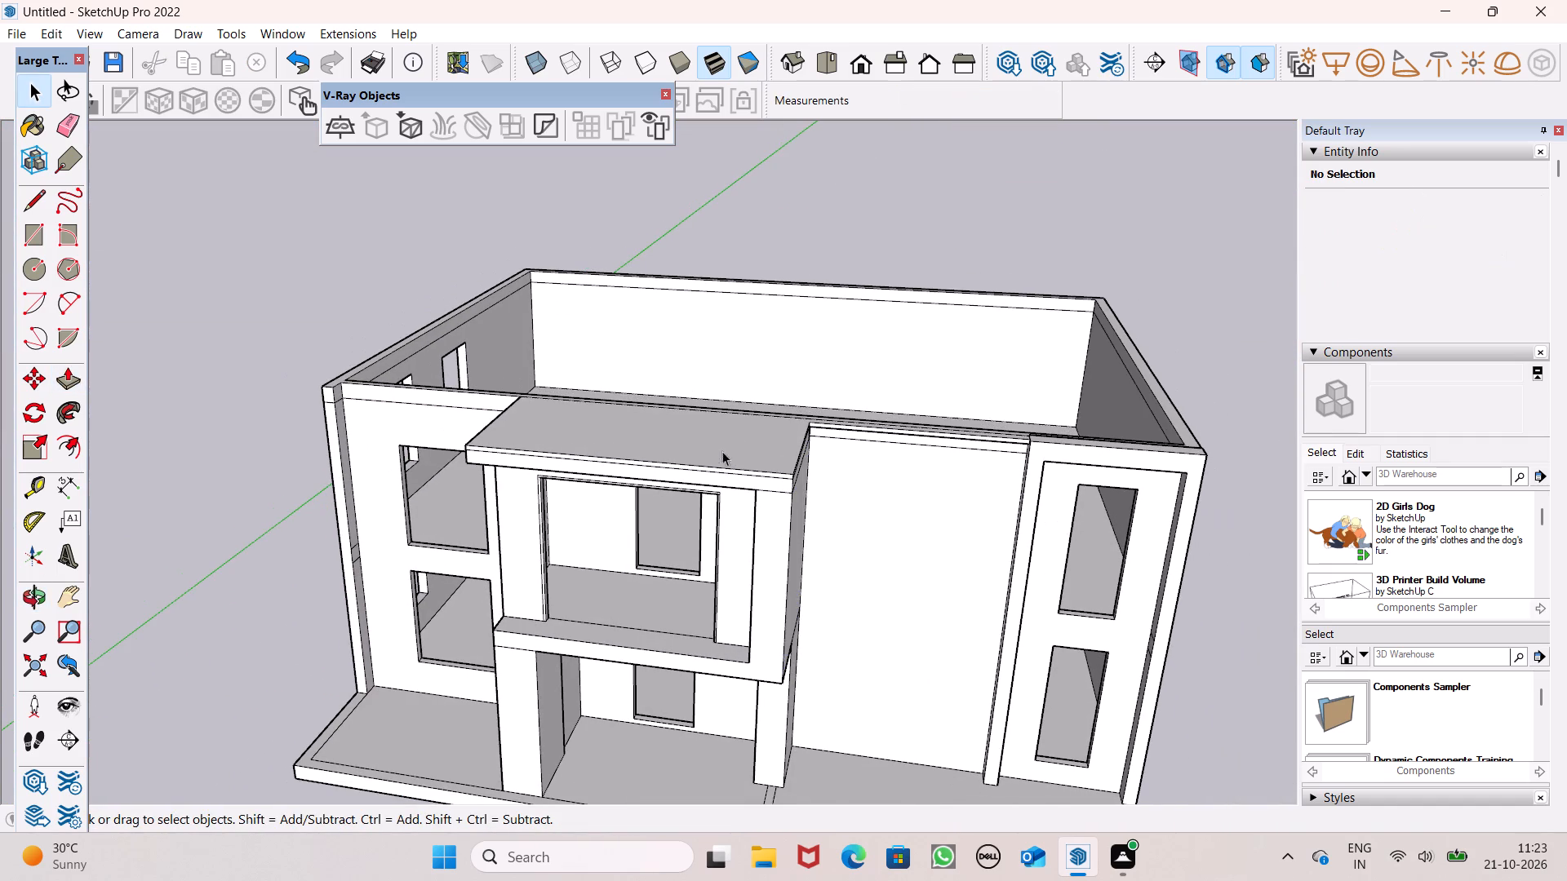
pyautogui.scroll(-2, 736, 436)
pyautogui.moveTo(729, 446); pyautogui.dragTo(912, 412, button='middle')
pyautogui.scroll(1, 770, 438)
pyautogui.moveTo(714, 436); pyautogui.dragTo(920, 338, button='middle')
pyautogui.scroll(-2, 630, 386)
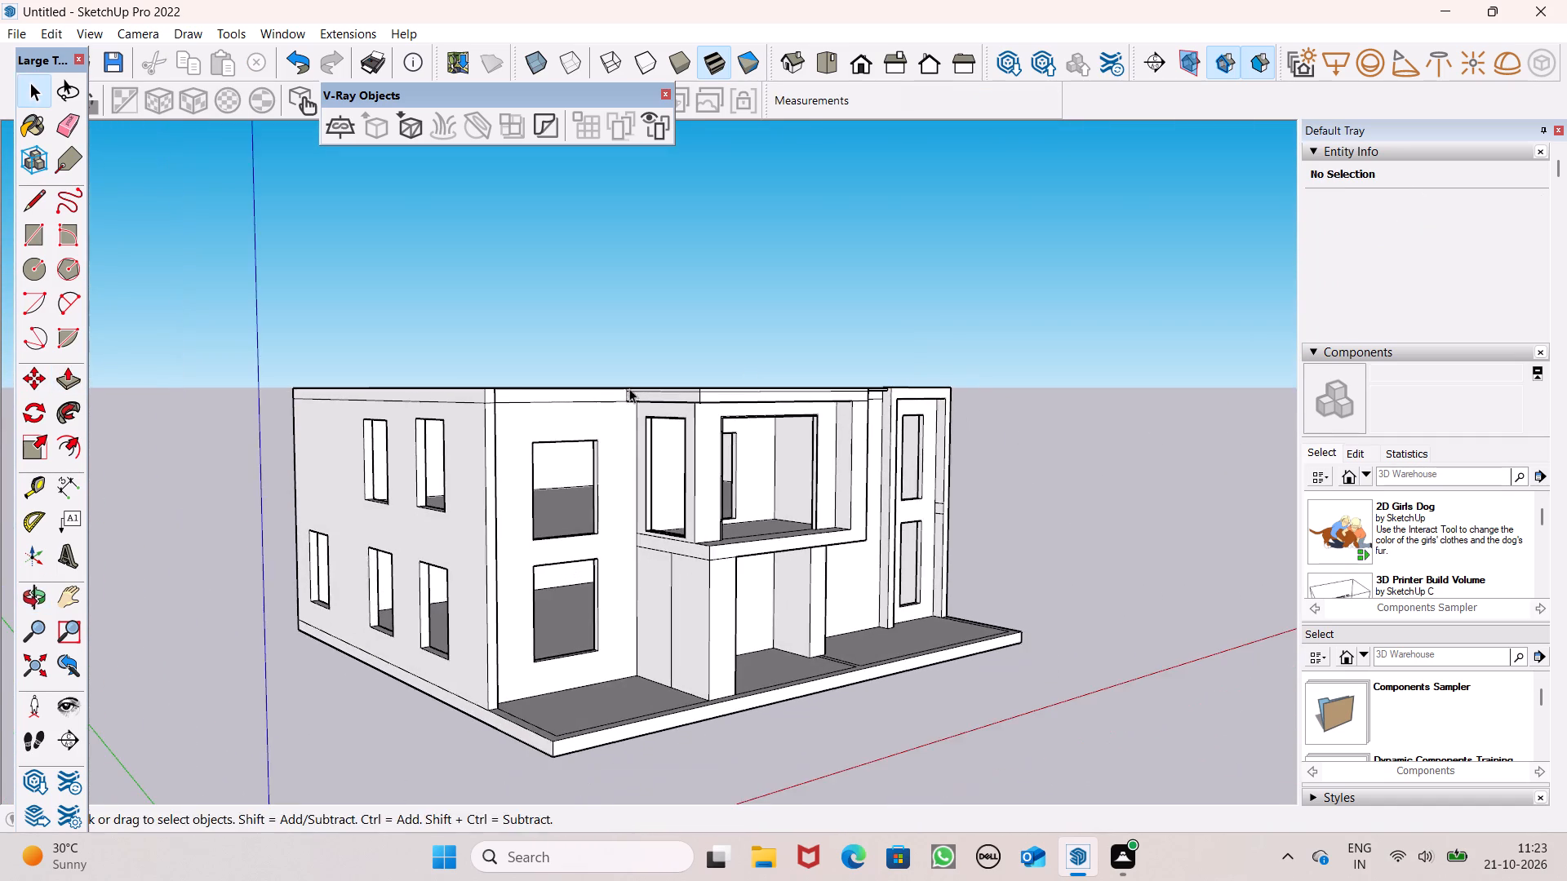
pyautogui.moveTo(593, 441); pyautogui.dragTo(566, 513, button='middle')
pyautogui.click(45, 202)
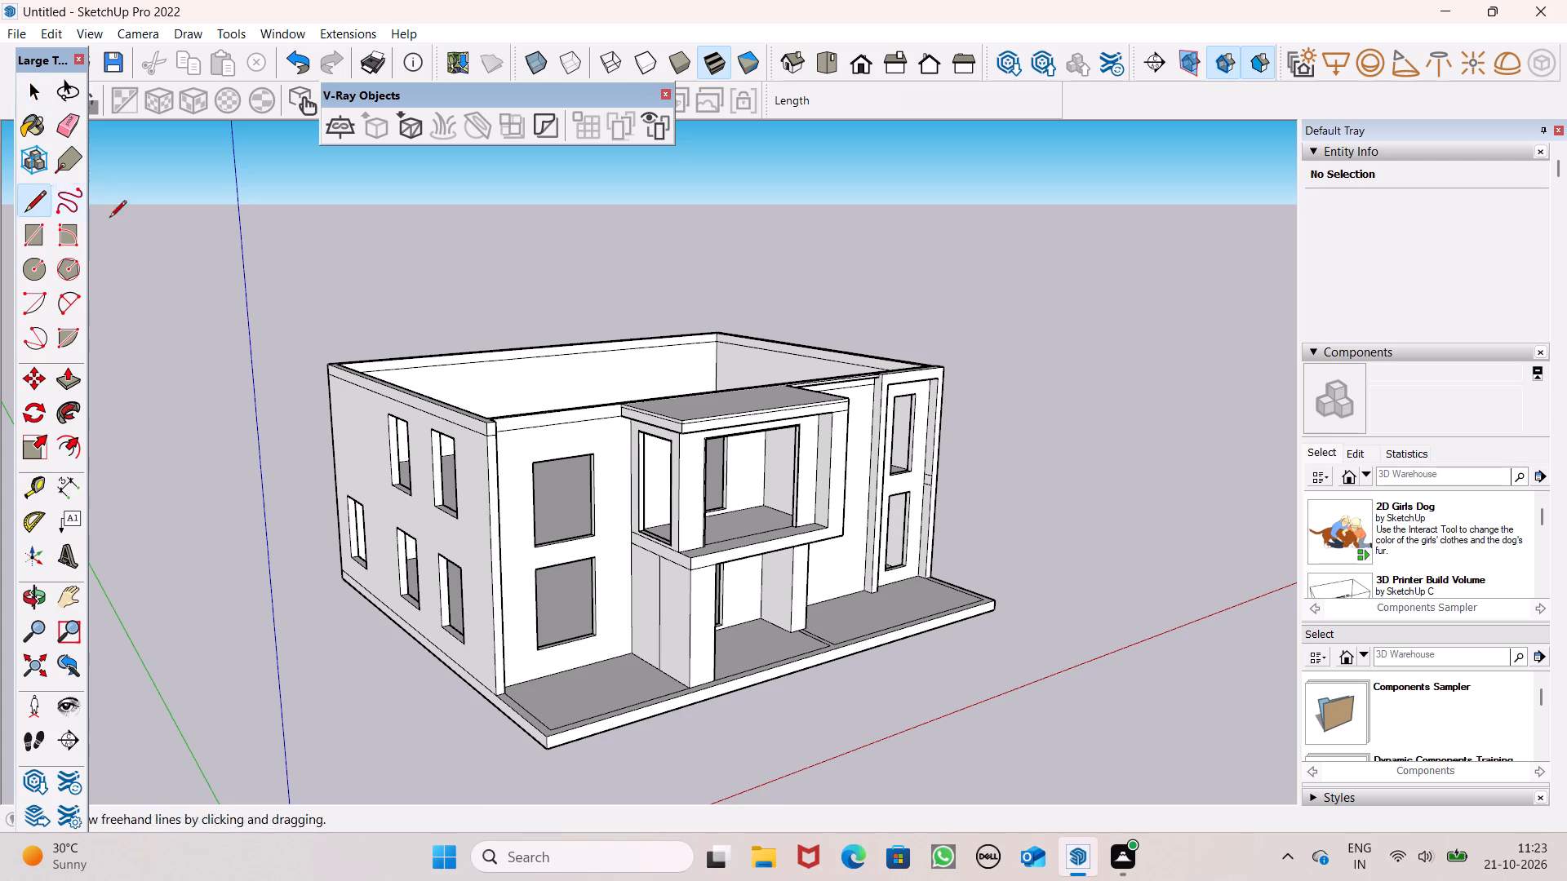
pyautogui.moveTo(570, 457); pyautogui.dragTo(738, 550, button='middle')
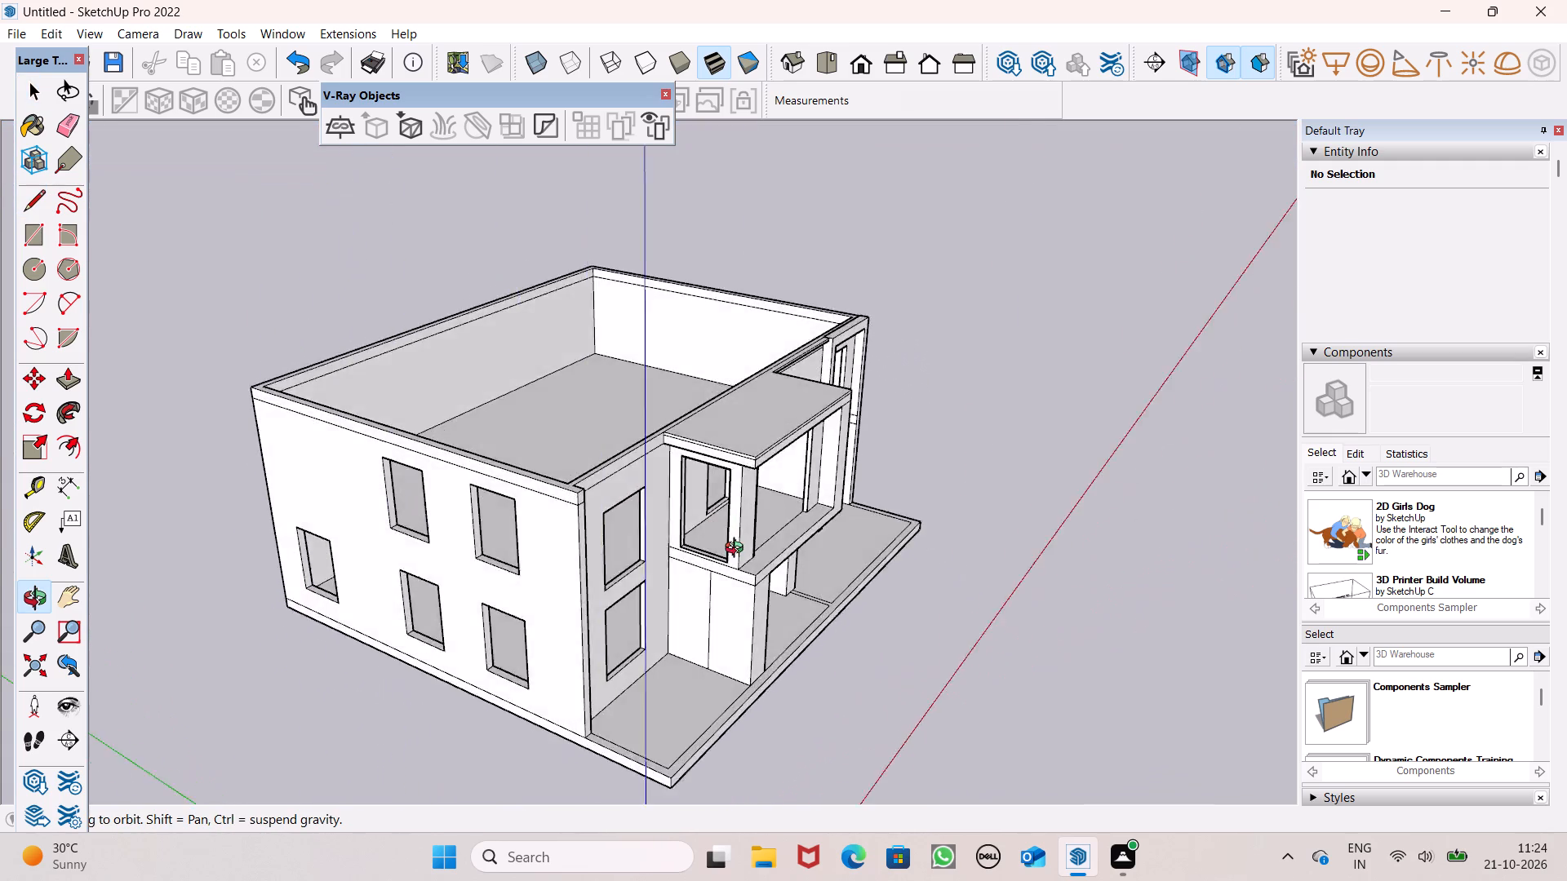
pyautogui.moveTo(738, 550); pyautogui.dragTo(855, 547, button='middle')
pyautogui.scroll(7, 648, 427)
pyautogui.scroll(11, 730, 432)
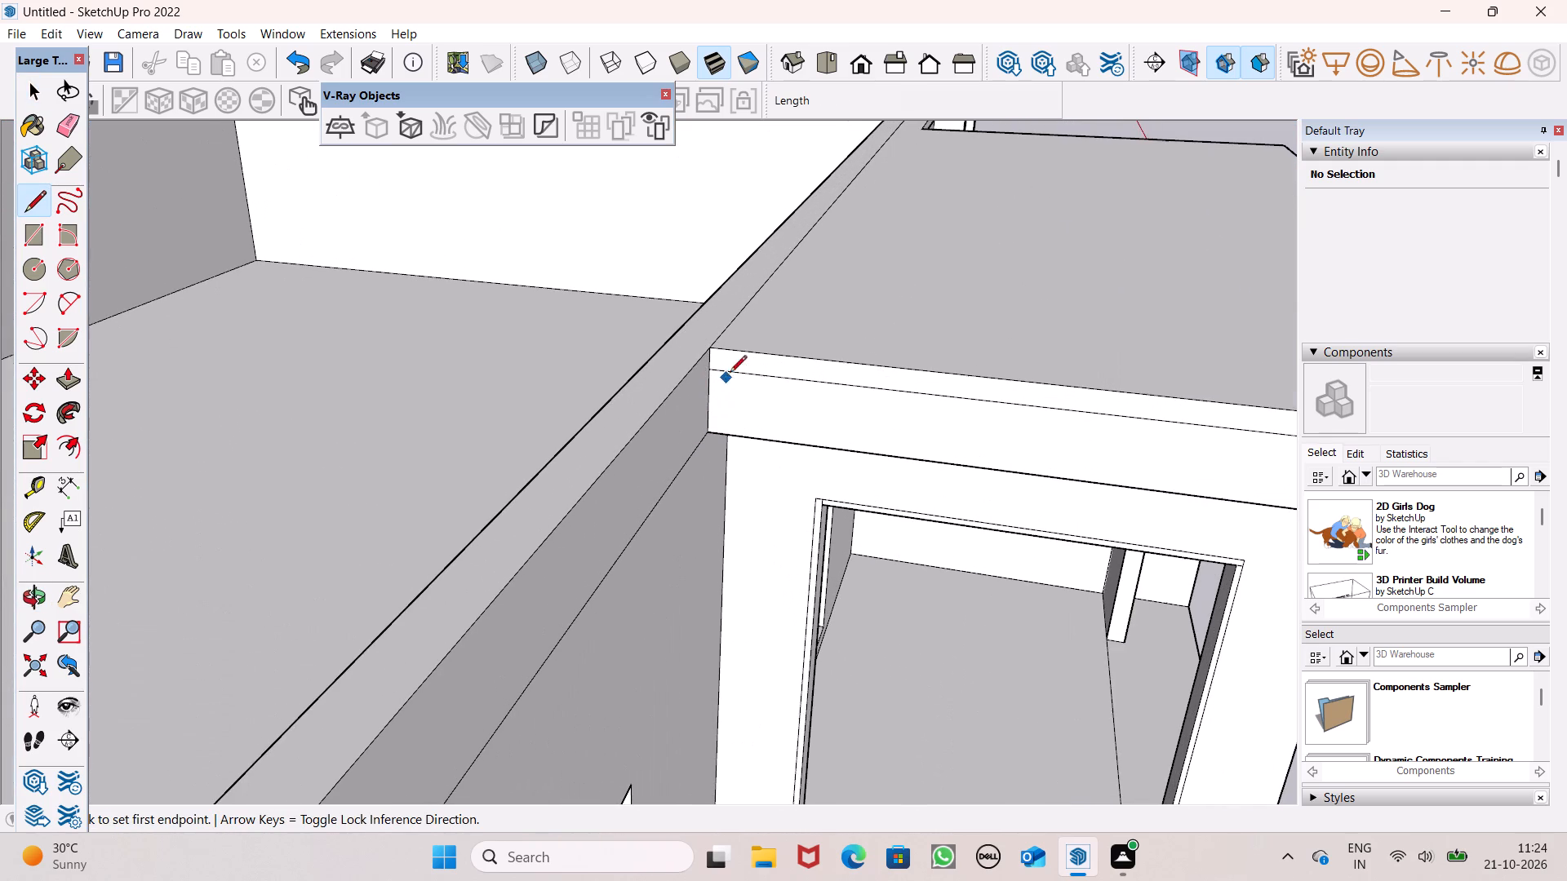
pyautogui.scroll(-4, 744, 380)
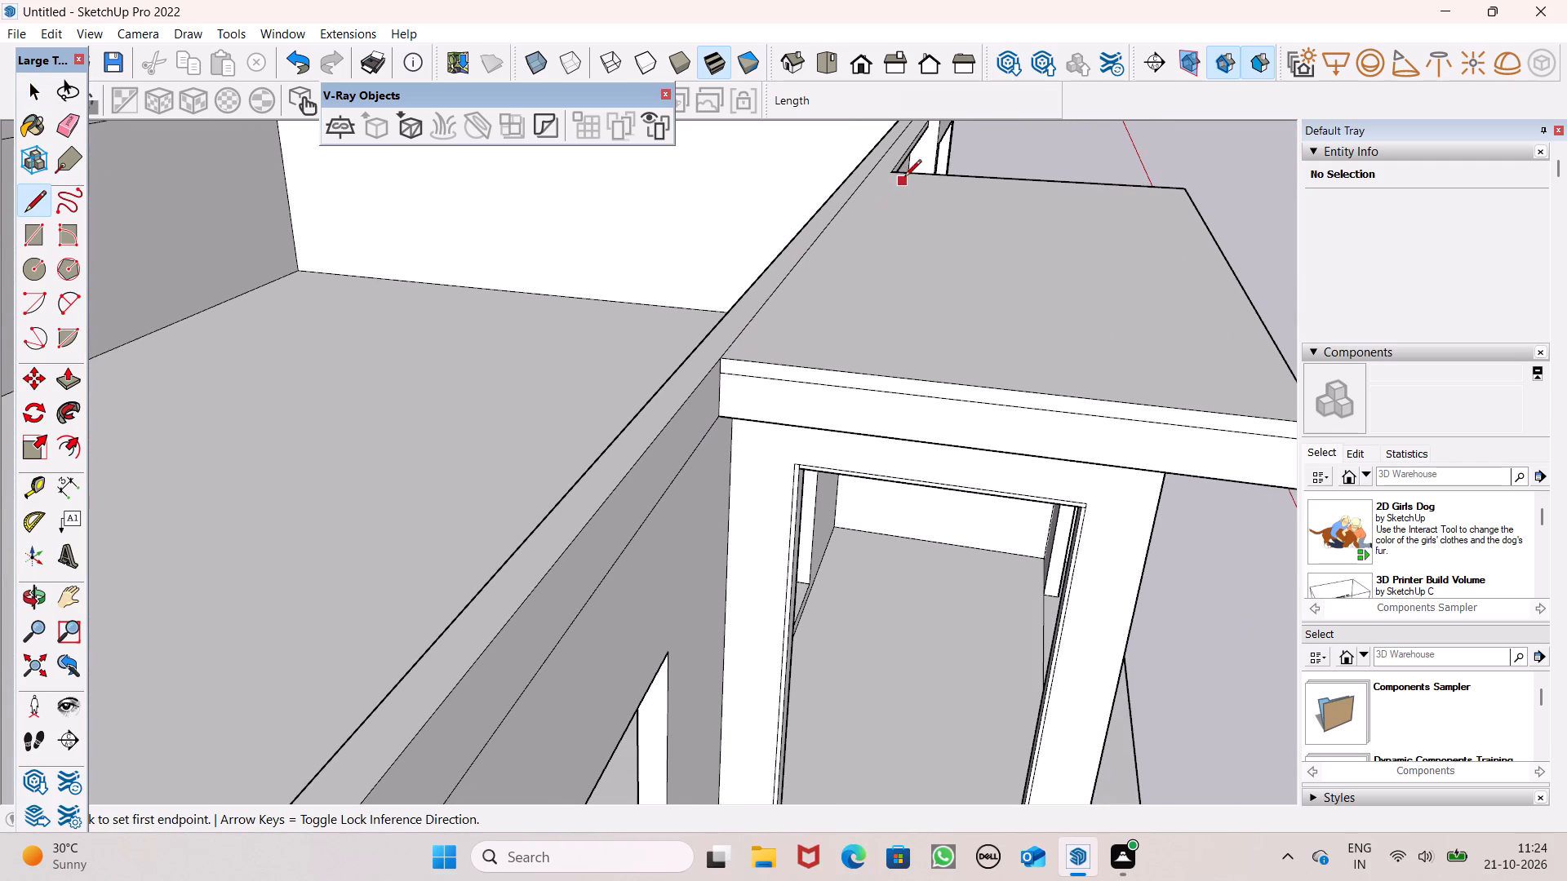
pyautogui.moveTo(883, 265); pyautogui.dragTo(885, 374, button='middle')
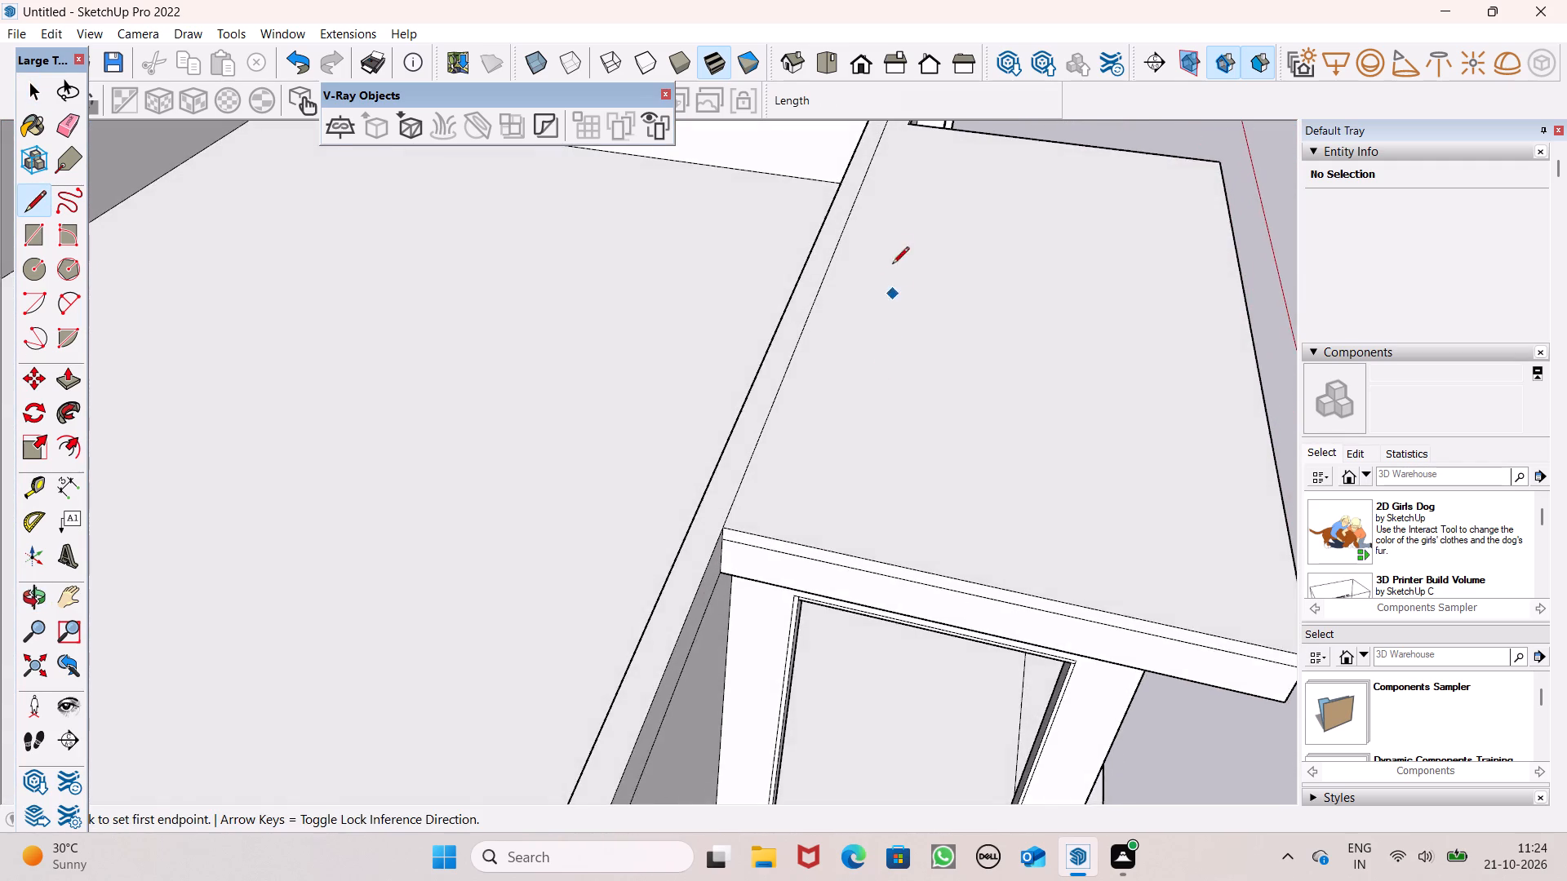
pyautogui.scroll(-4, 889, 294)
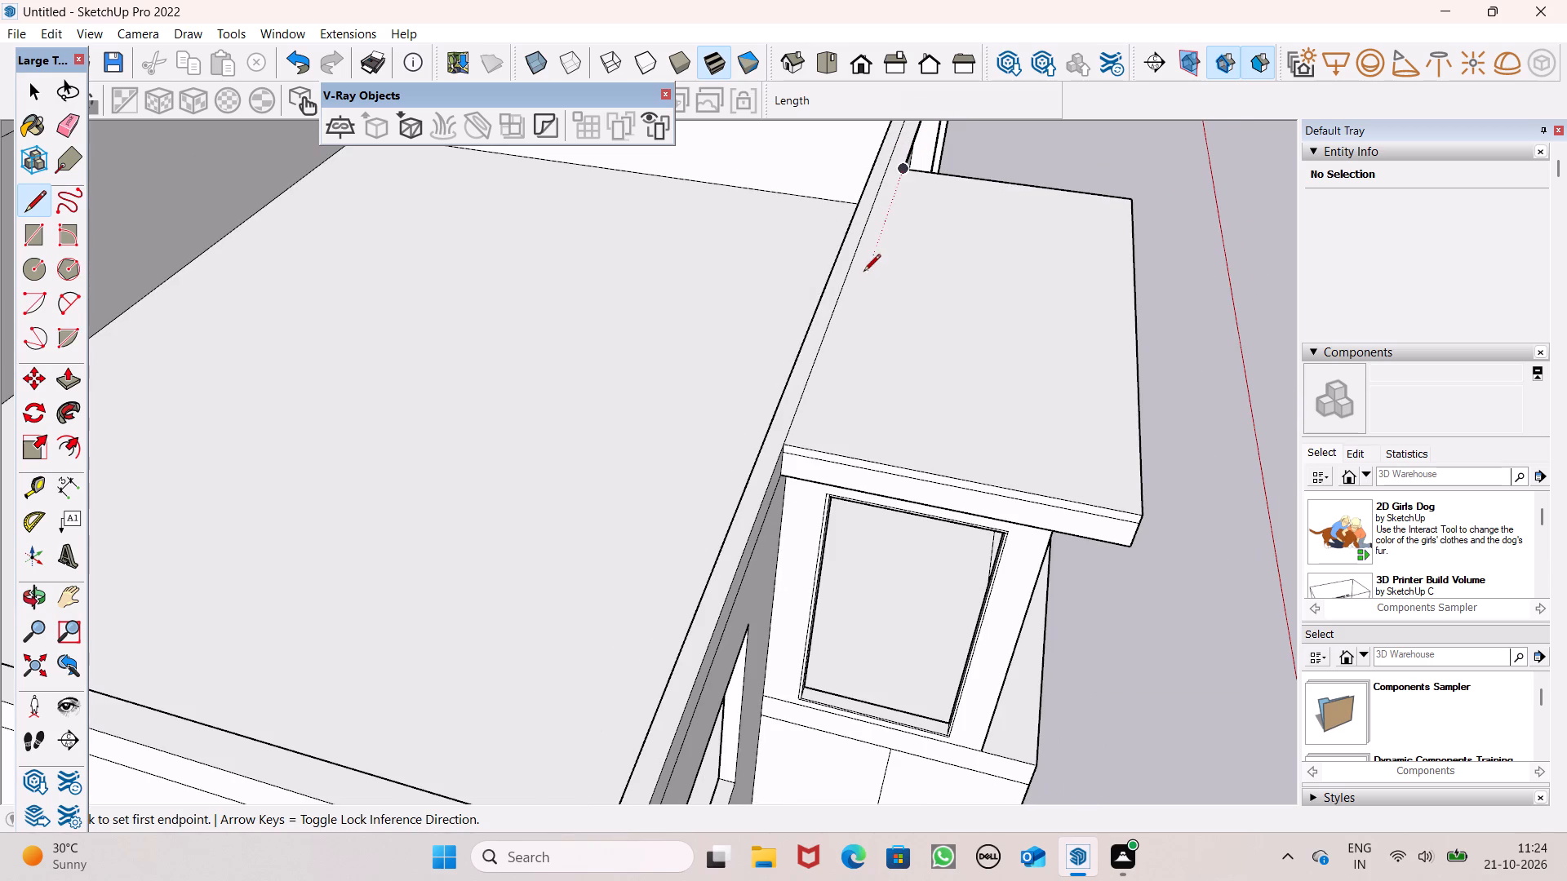
pyautogui.click(808, 449)
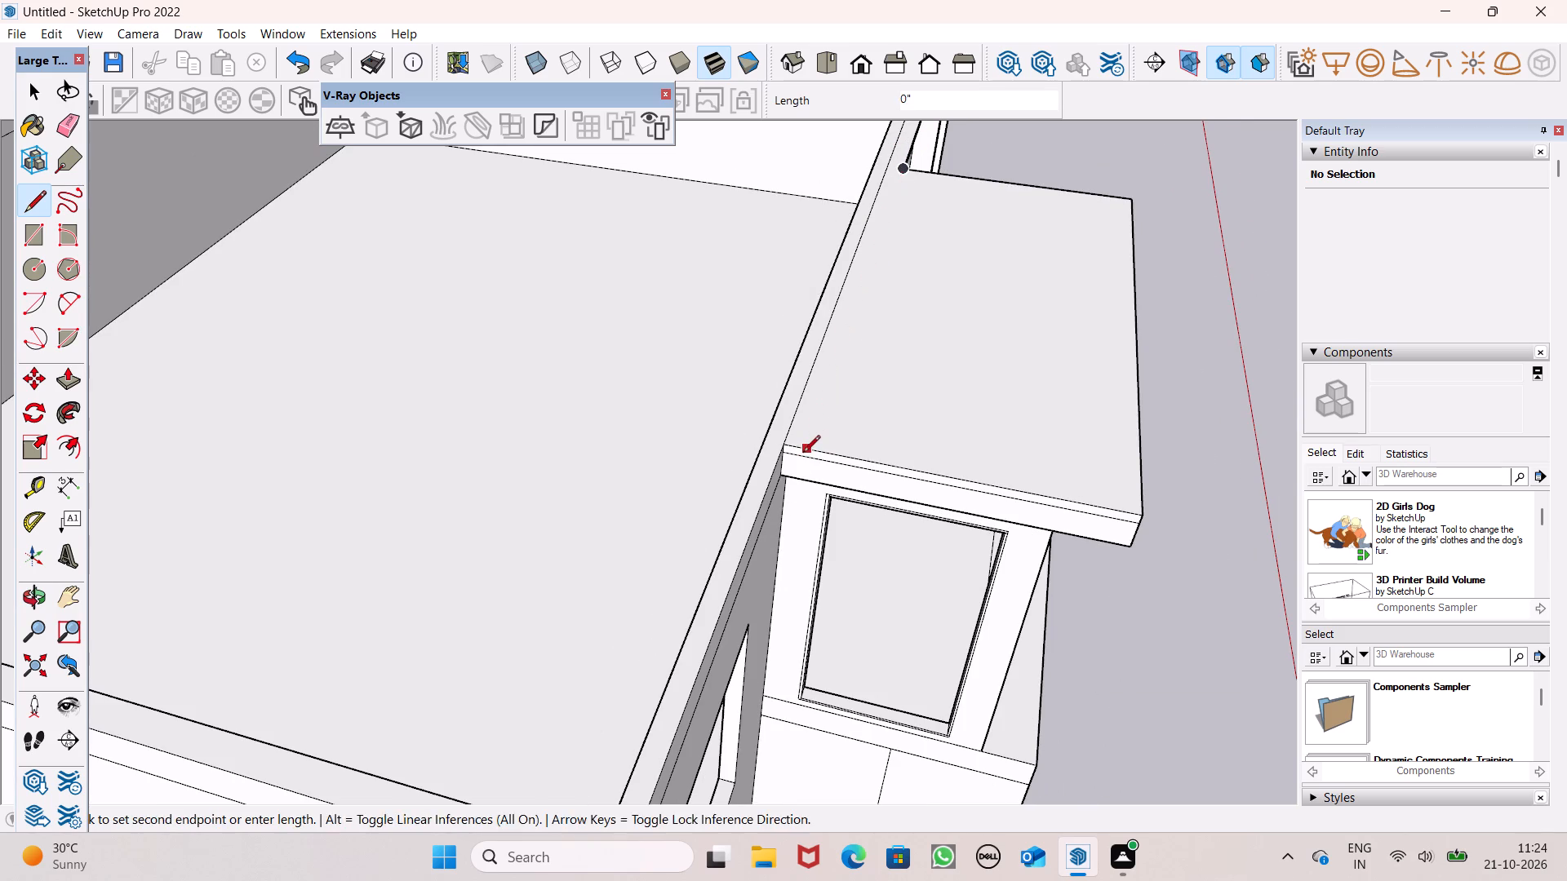
pyautogui.moveTo(791, 456); pyautogui.dragTo(792, 318, button='middle')
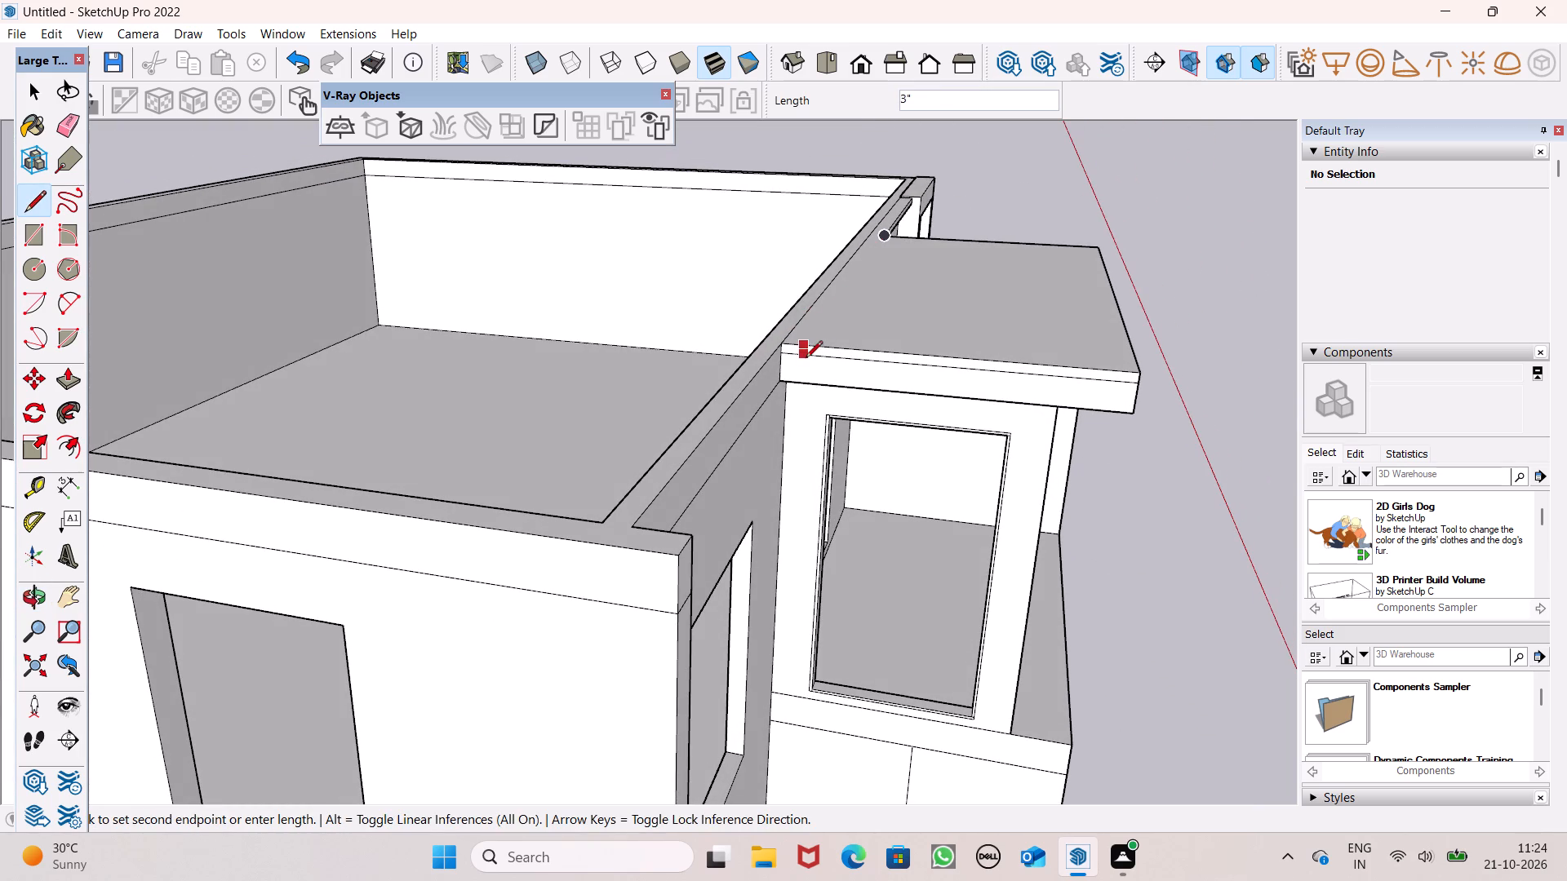
pyautogui.click(806, 359)
pyautogui.press('v')
pyautogui.press('v')
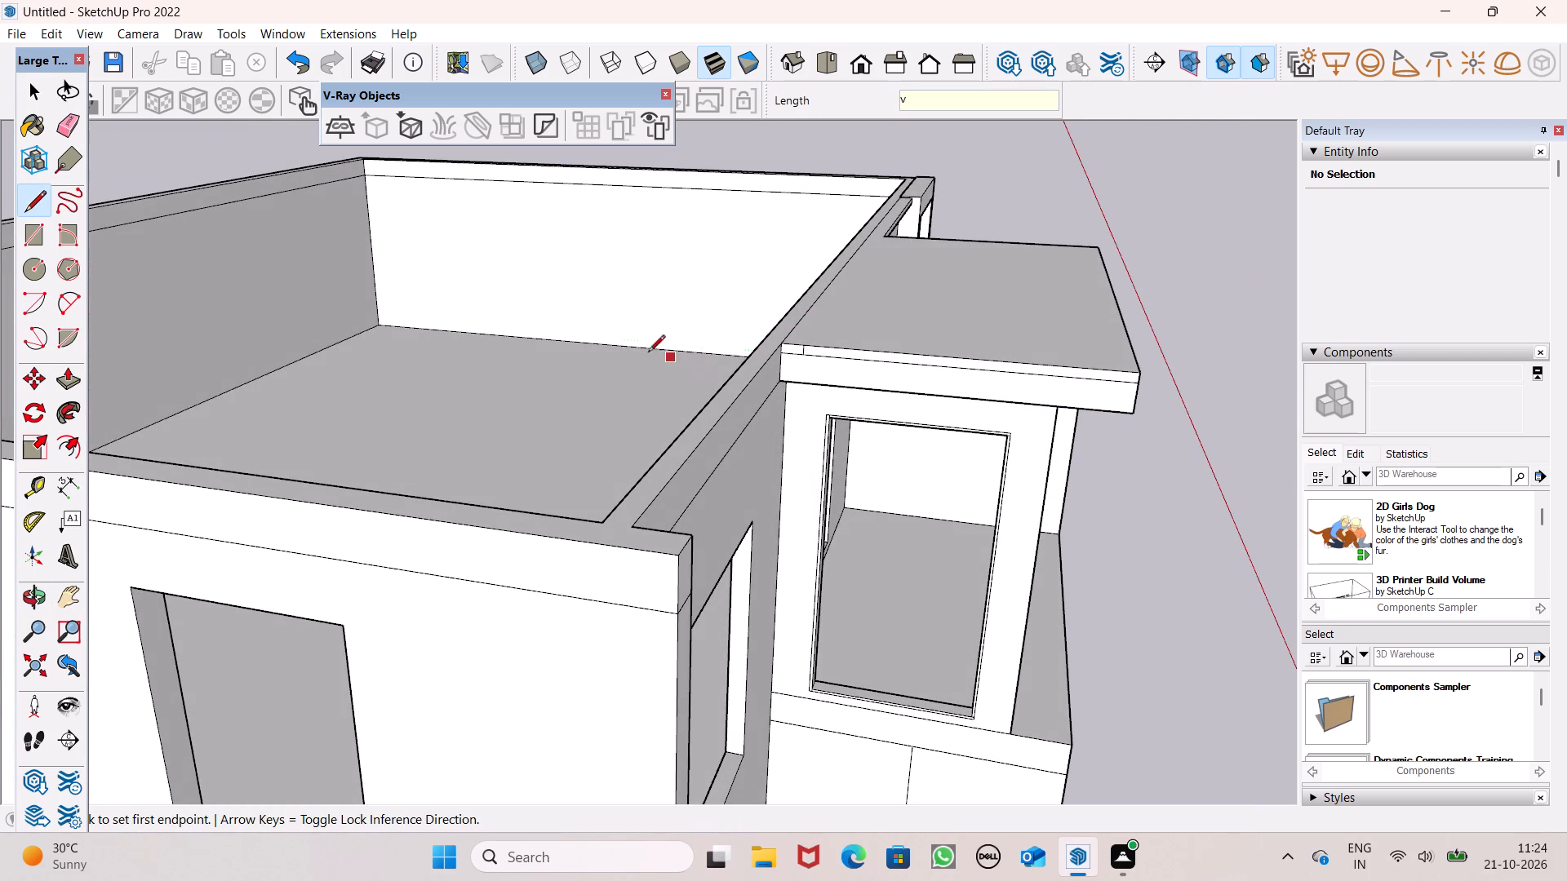
# Extrude the small upper strip beside that line about 11' 9 3/8" along the parapet to the house's front corner.
pyautogui.click(69, 376)
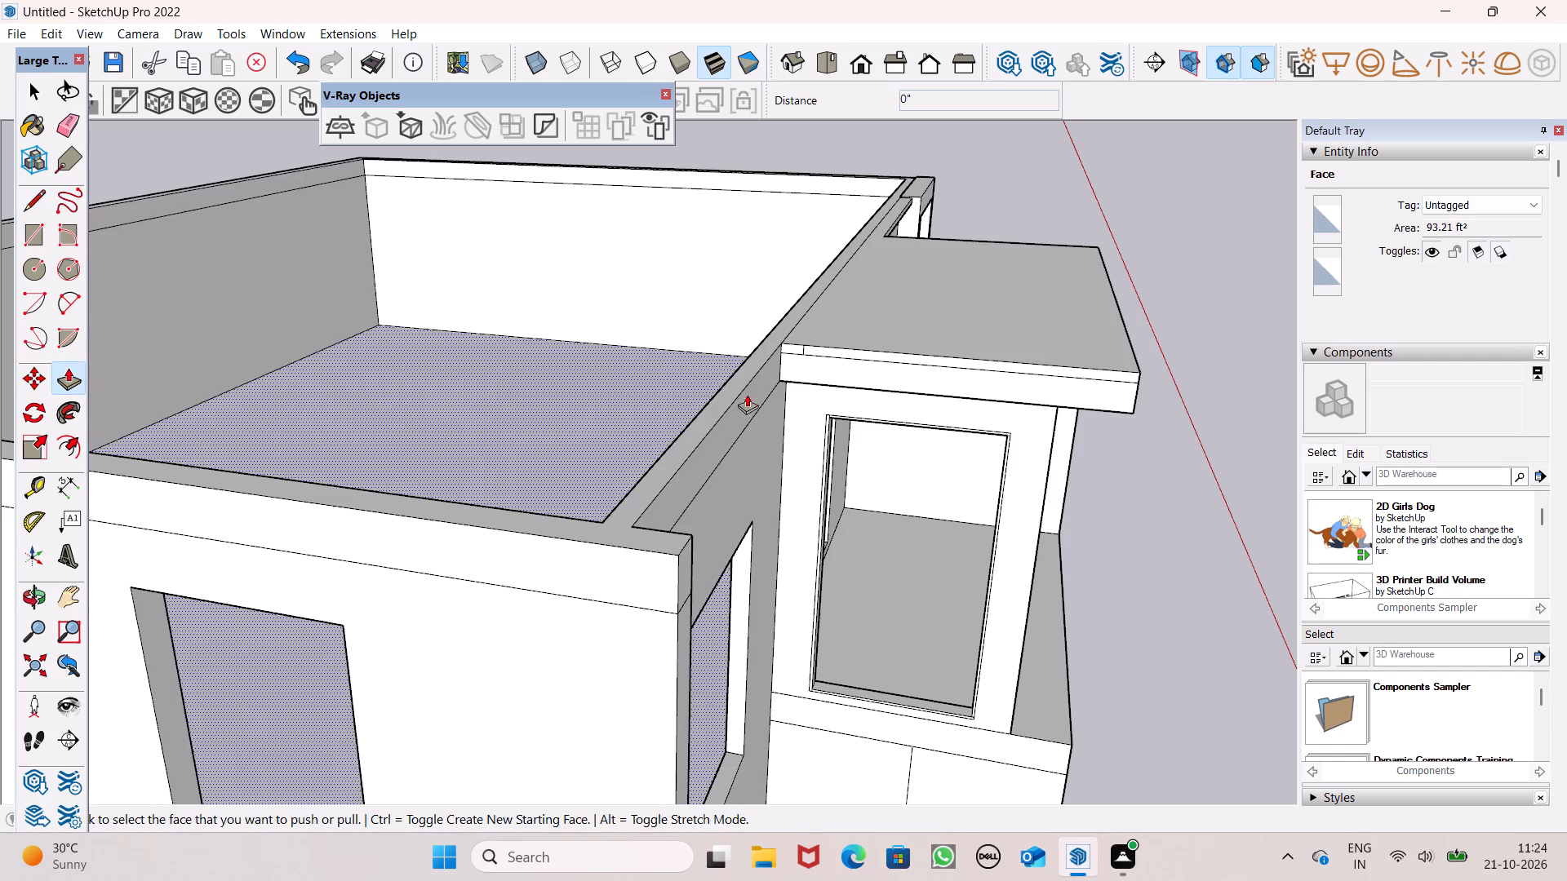
pyautogui.moveTo(790, 349); pyautogui.dragTo(680, 514)
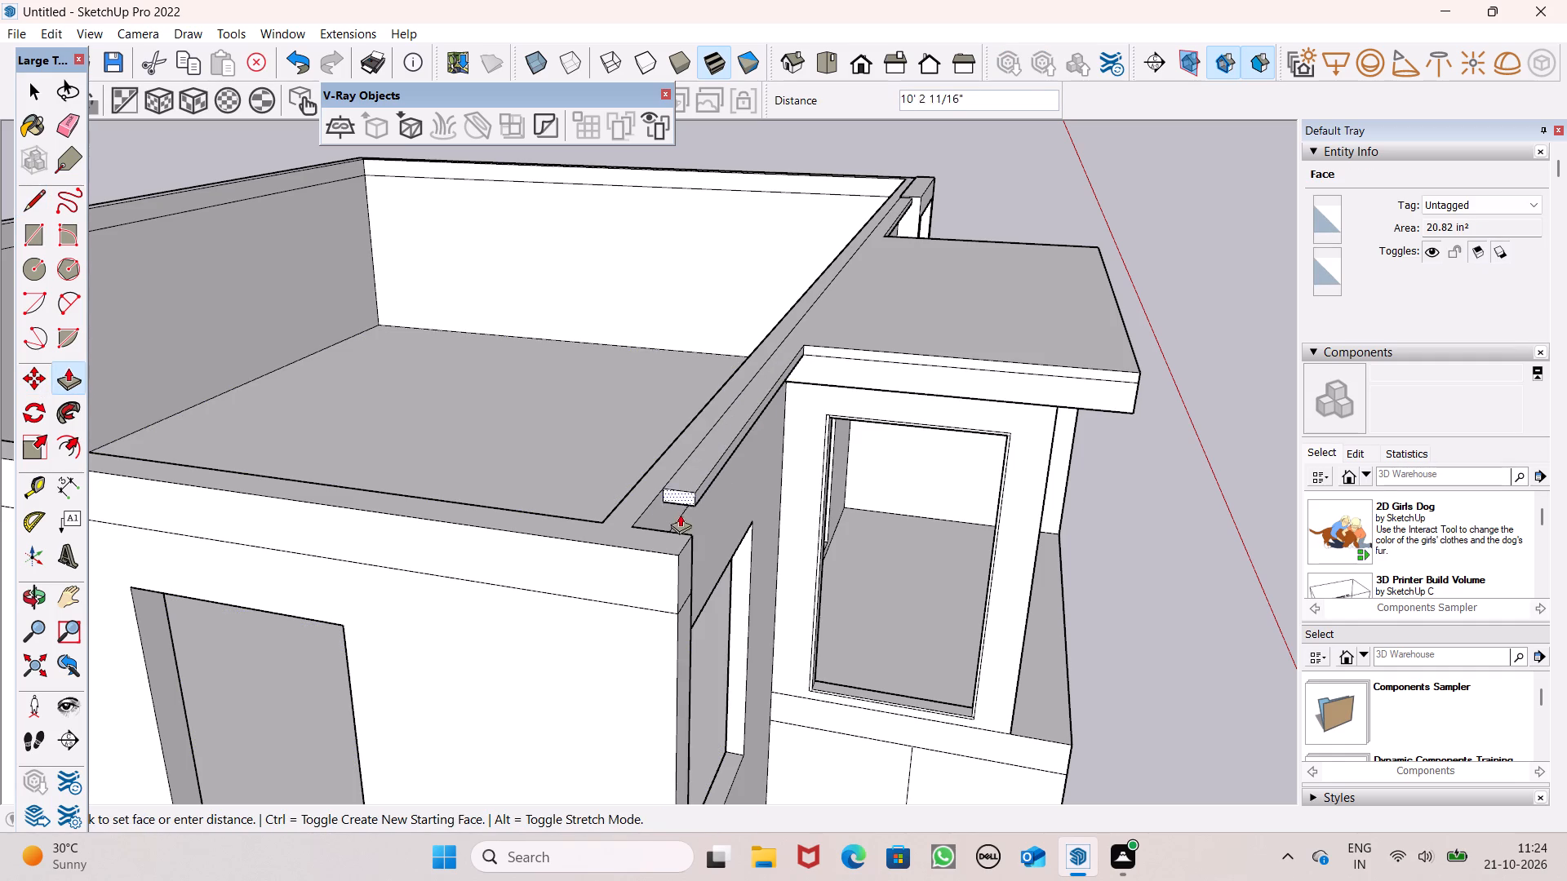
pyautogui.moveTo(680, 514); pyautogui.dragTo(660, 537)
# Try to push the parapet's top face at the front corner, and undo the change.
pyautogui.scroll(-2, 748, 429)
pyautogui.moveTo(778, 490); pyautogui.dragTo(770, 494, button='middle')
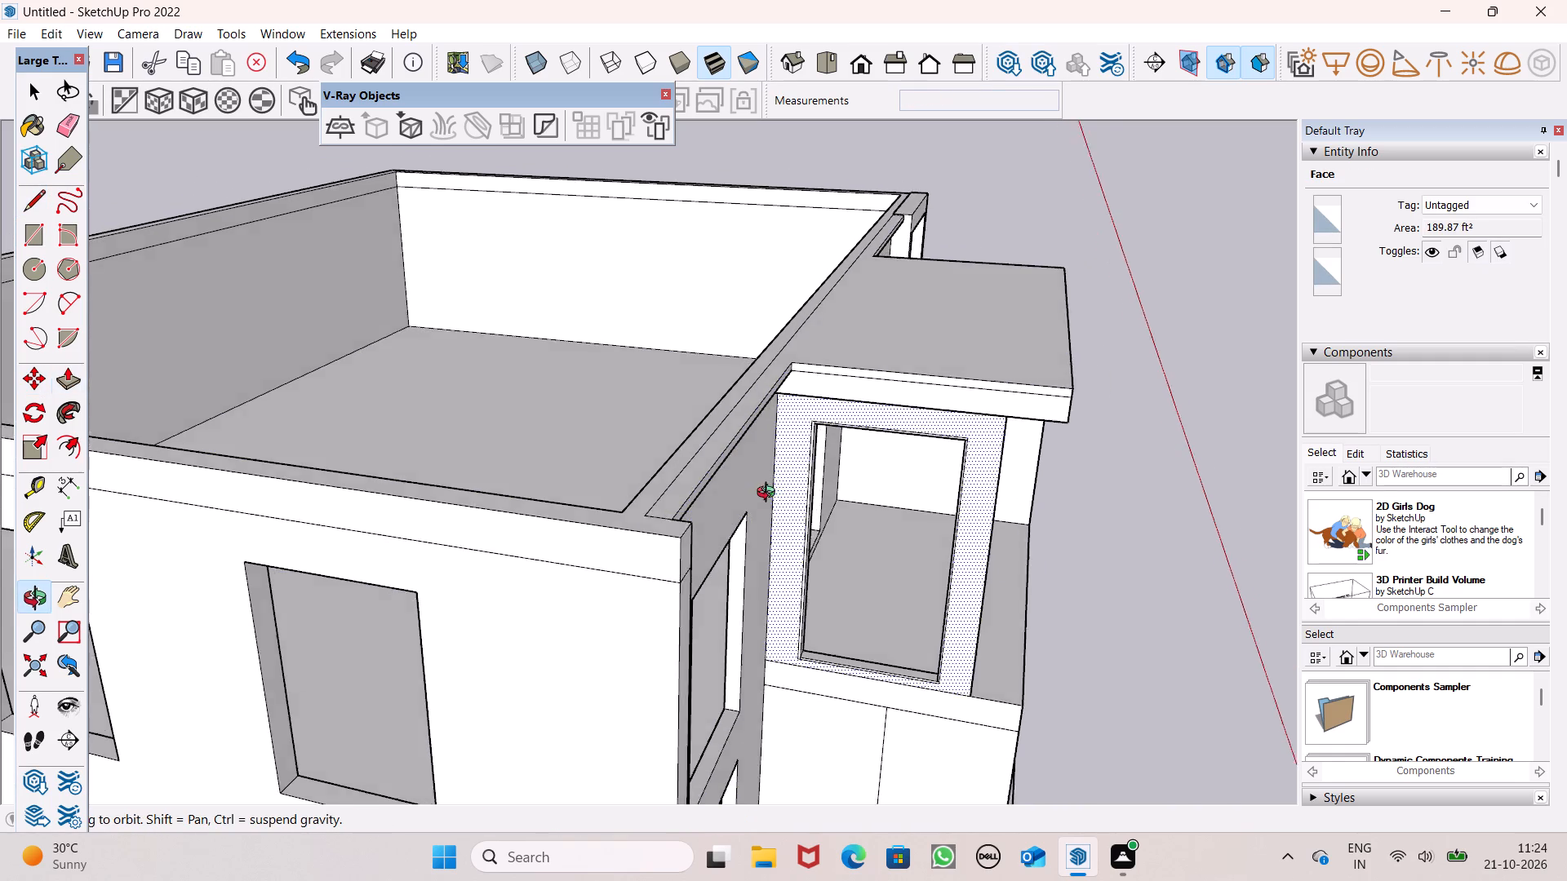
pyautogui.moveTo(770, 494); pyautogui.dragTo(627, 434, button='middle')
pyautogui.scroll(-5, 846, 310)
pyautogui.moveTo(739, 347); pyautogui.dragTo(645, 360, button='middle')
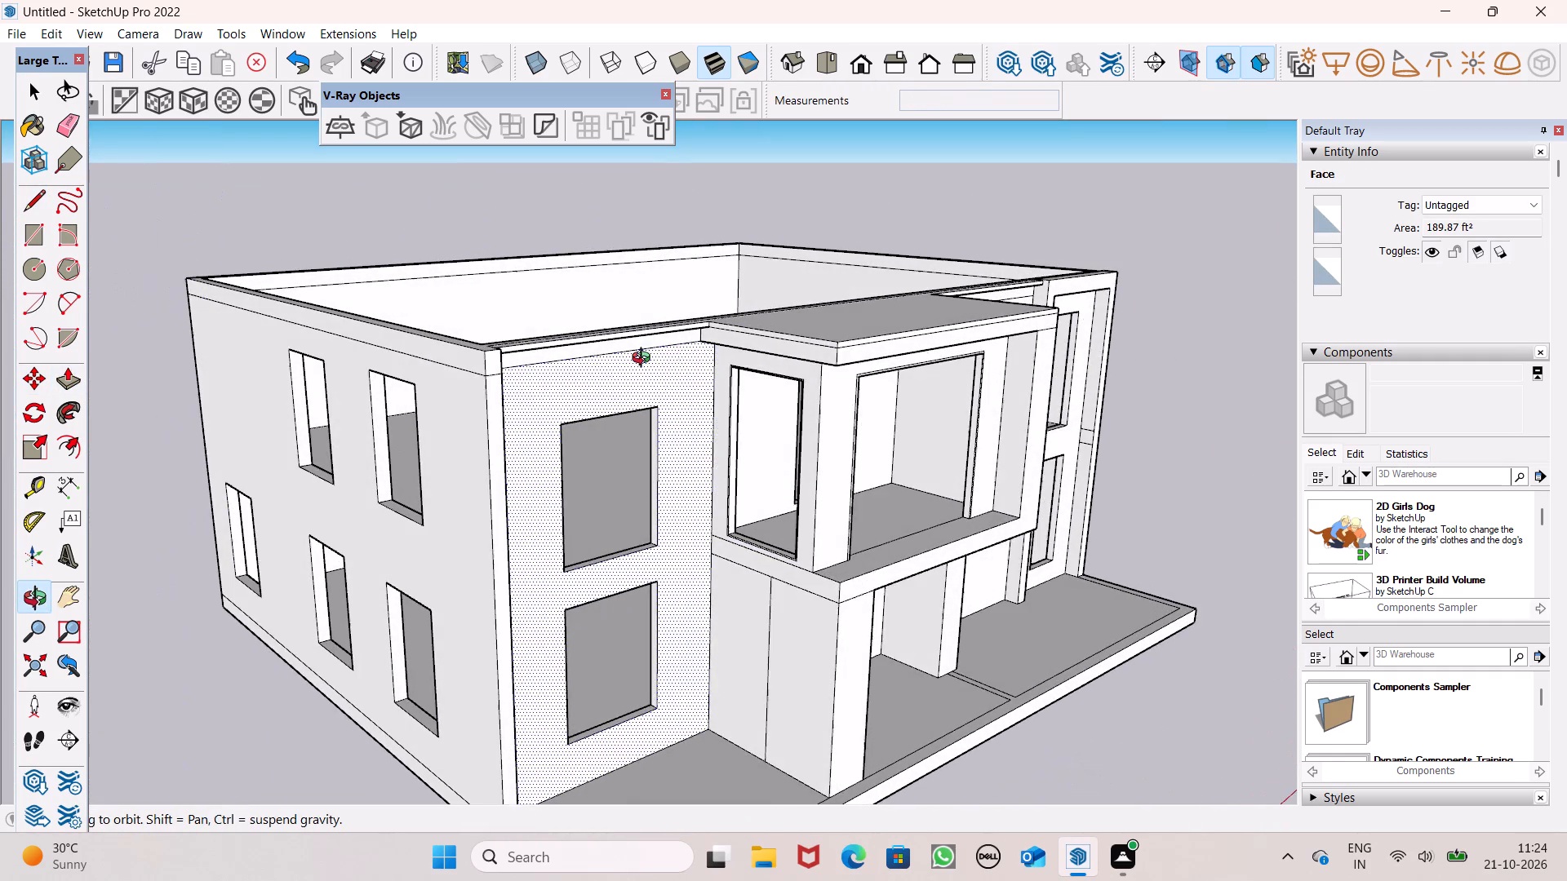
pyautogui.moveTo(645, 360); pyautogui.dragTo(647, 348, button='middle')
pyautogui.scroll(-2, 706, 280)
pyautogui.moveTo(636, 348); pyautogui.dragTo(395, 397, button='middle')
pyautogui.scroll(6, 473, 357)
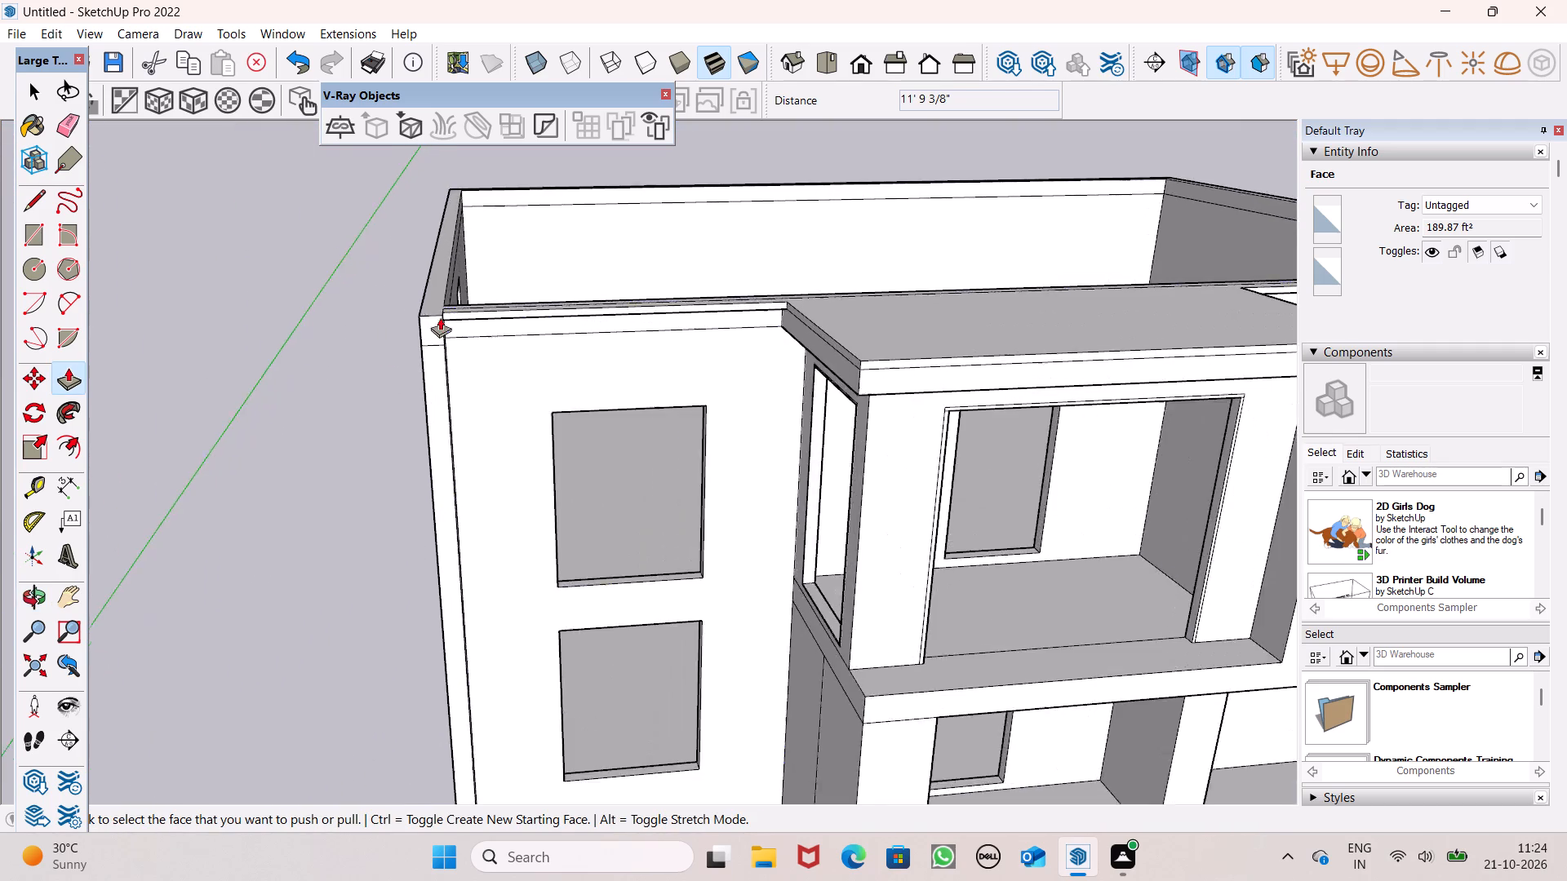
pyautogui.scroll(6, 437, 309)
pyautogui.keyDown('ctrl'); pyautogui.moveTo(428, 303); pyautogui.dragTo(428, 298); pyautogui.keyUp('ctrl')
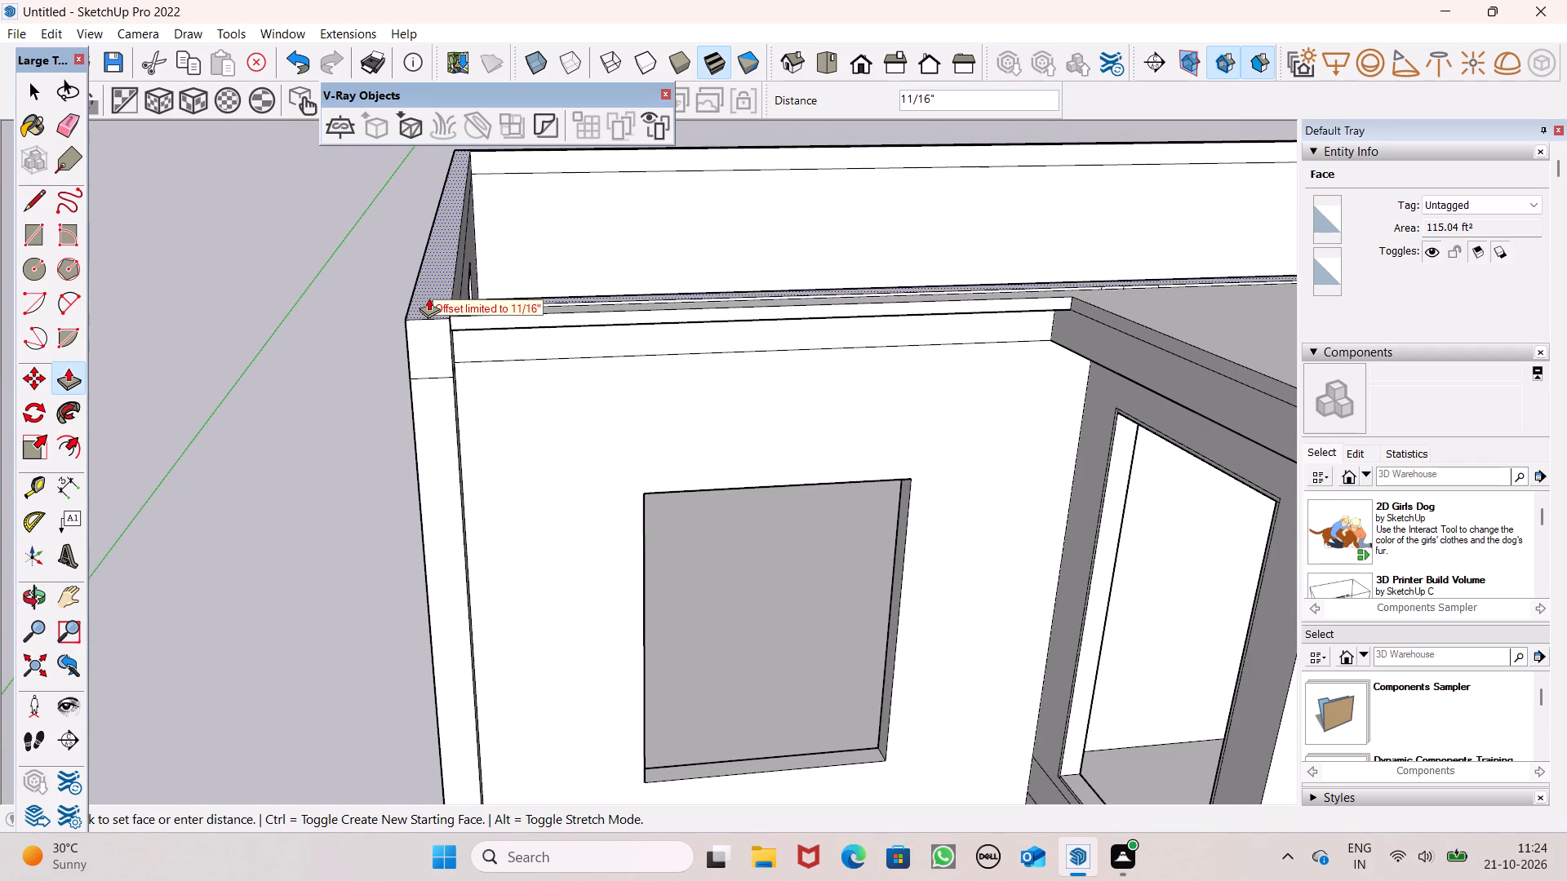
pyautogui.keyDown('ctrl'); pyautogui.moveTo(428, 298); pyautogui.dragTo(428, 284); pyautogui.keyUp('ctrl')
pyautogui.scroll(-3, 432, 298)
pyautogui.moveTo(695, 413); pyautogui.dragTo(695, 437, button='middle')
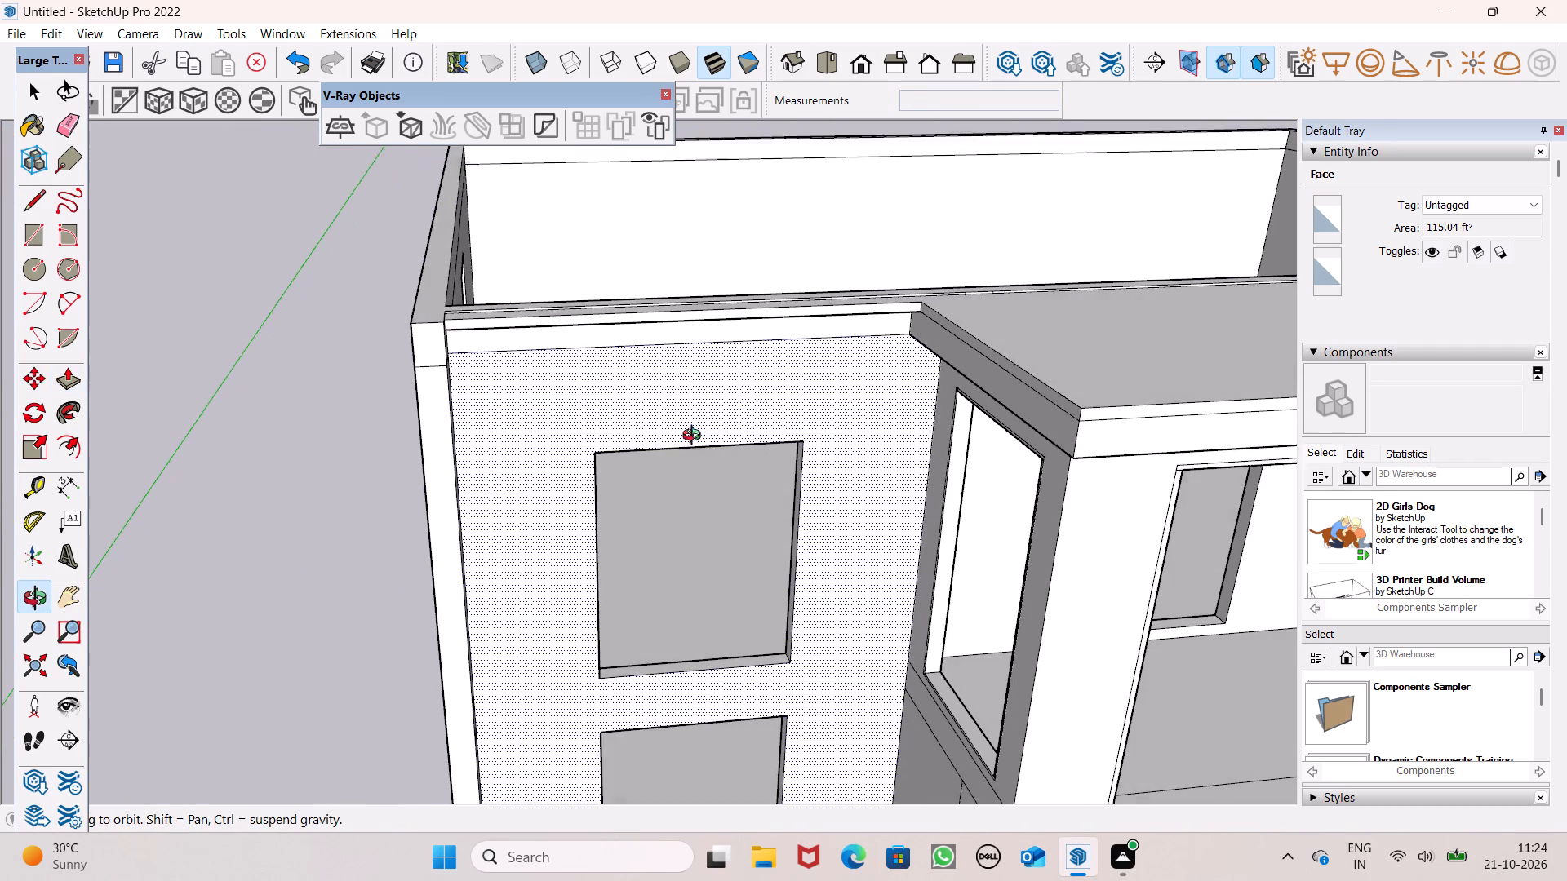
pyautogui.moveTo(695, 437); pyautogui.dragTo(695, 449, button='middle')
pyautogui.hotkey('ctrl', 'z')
# Examine the extended parapet band, the front corner and the balcony roof slab from above and from the front.
pyautogui.scroll(-3, 625, 303)
pyautogui.moveTo(682, 339); pyautogui.dragTo(620, 492, button='middle')
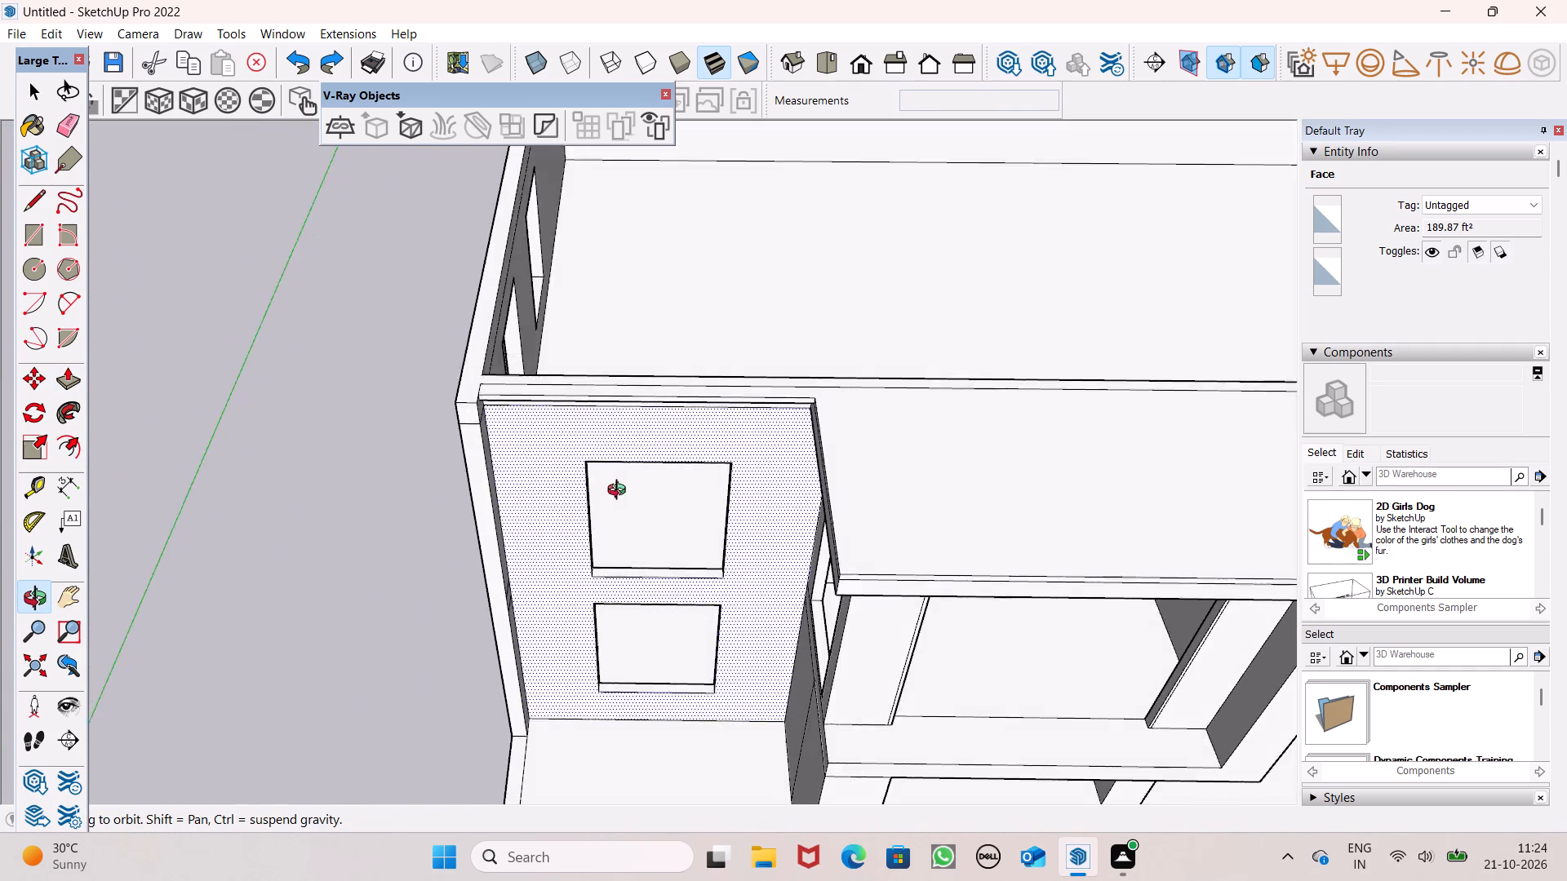
pyautogui.moveTo(620, 492); pyautogui.dragTo(636, 500, button='middle')
pyautogui.scroll(3, 498, 394)
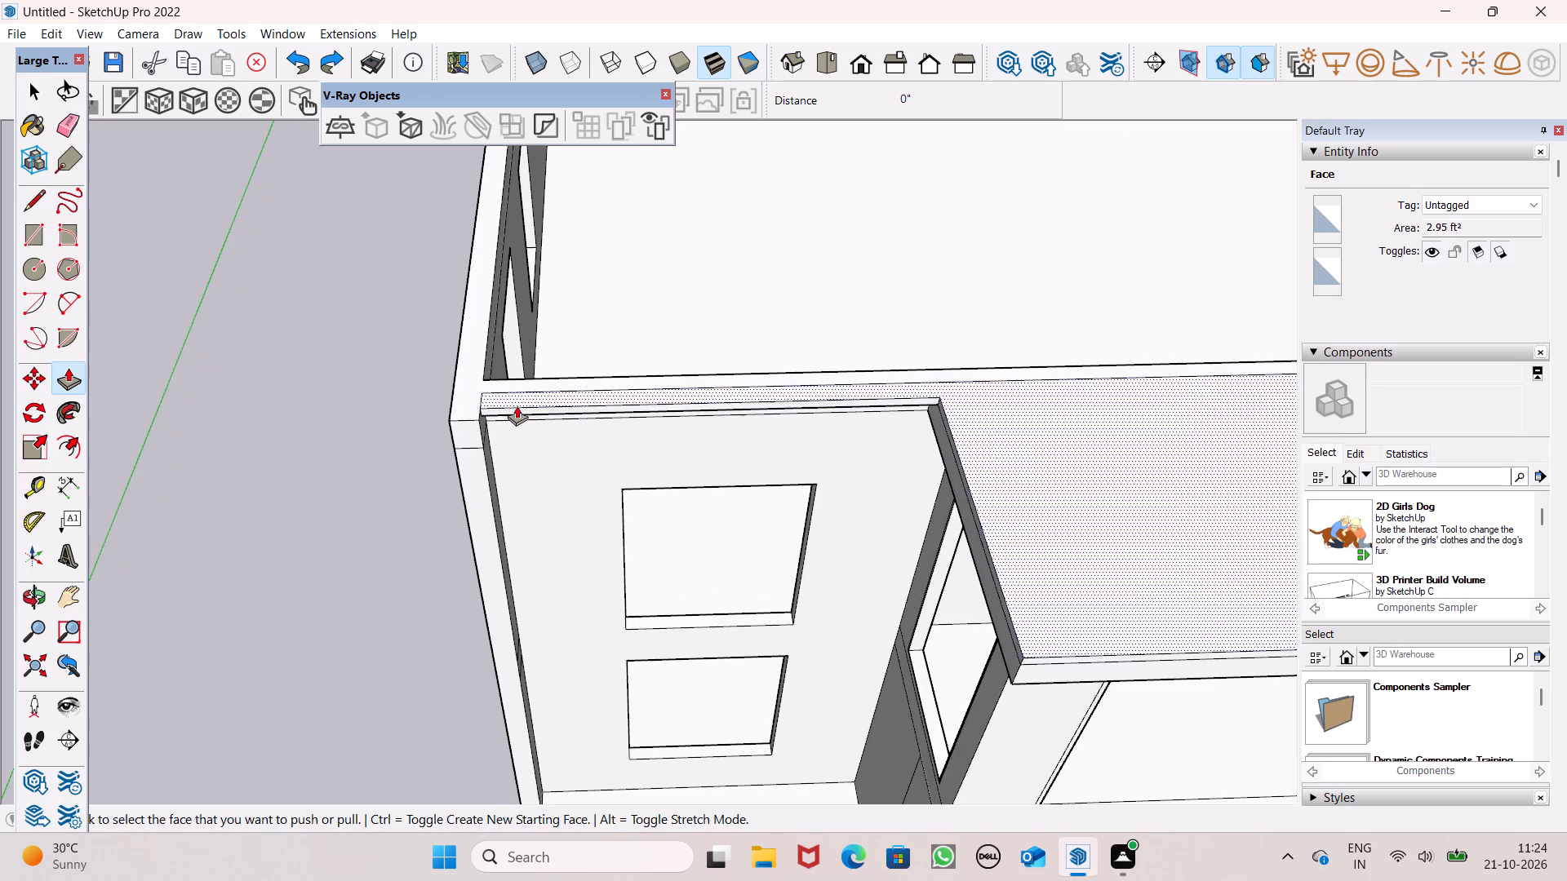
pyautogui.scroll(-2, 518, 405)
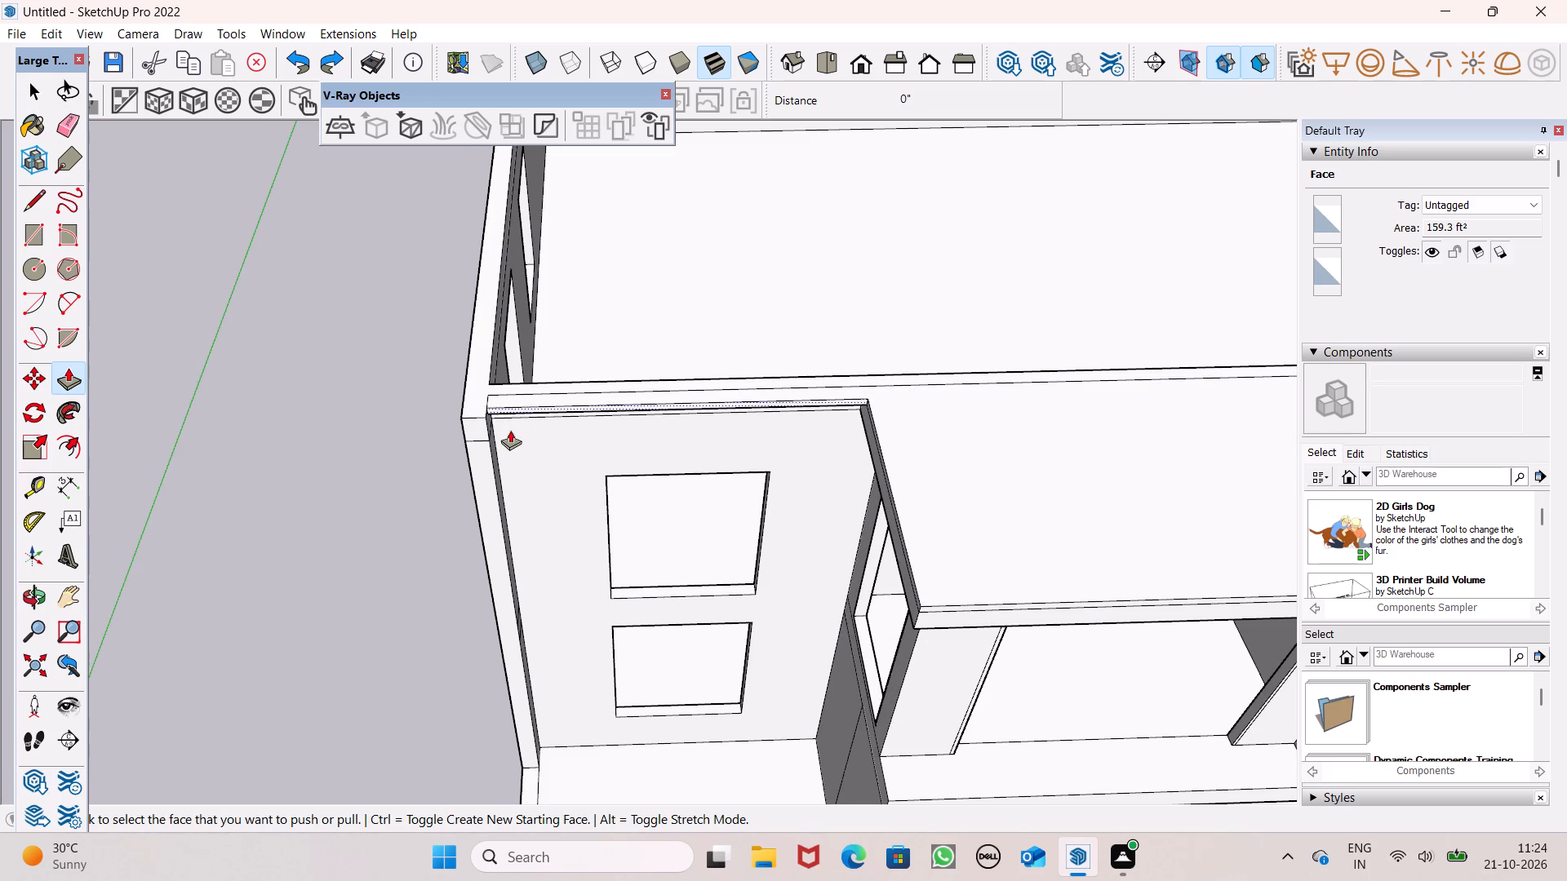
pyautogui.scroll(-2, 506, 432)
pyautogui.moveTo(530, 482); pyautogui.dragTo(513, 467, button='middle')
pyautogui.scroll(-1, 505, 444)
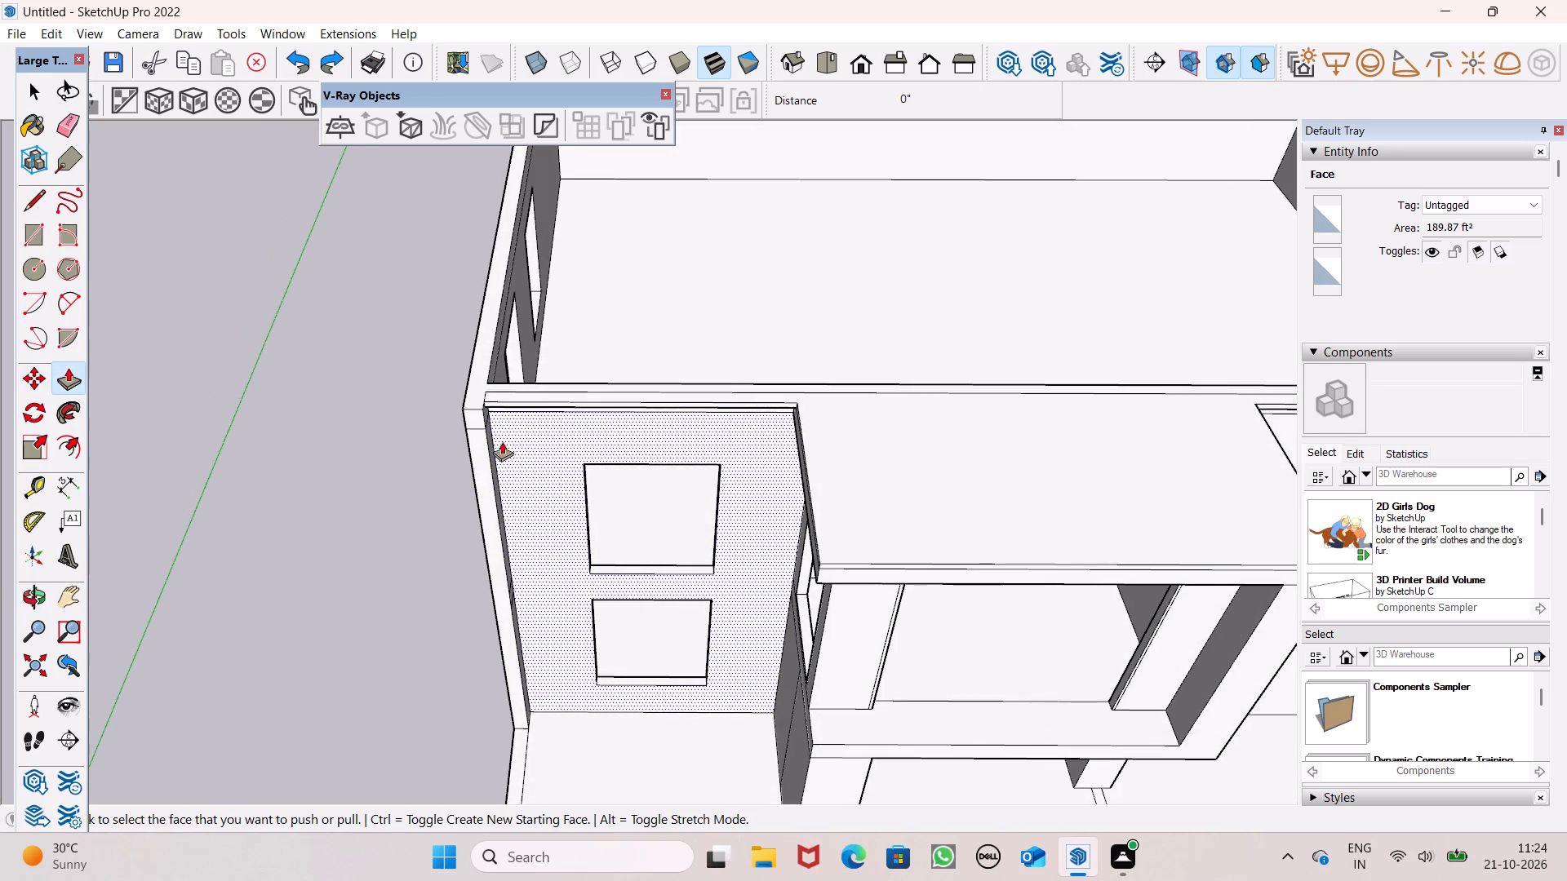
pyautogui.scroll(-1, 502, 441)
pyautogui.moveTo(556, 446); pyautogui.dragTo(579, 385, button='middle')
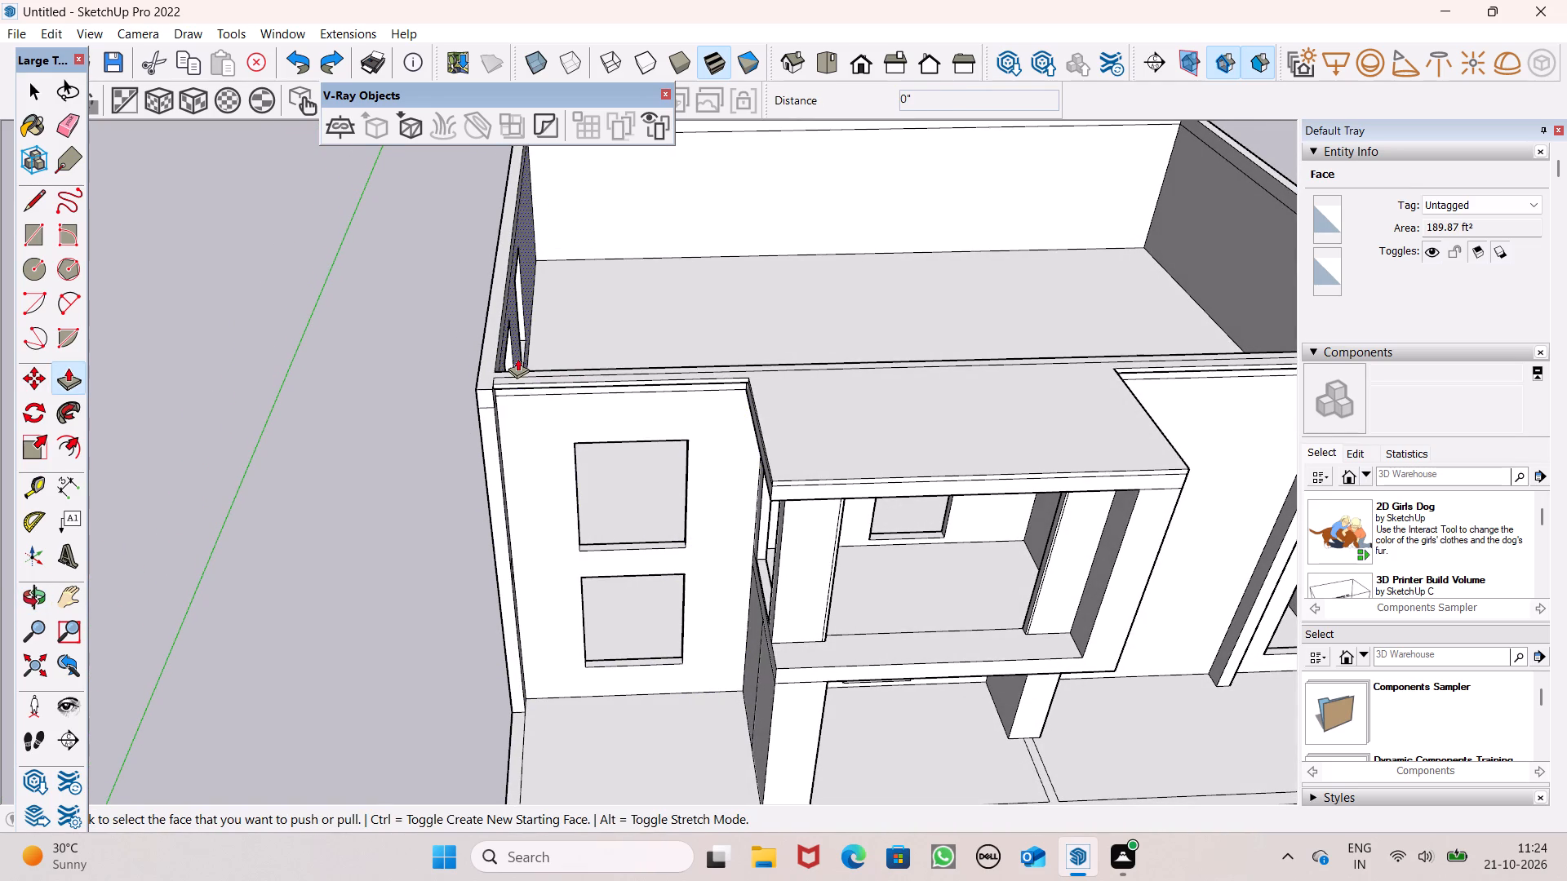
pyautogui.scroll(-4, 506, 374)
pyautogui.moveTo(598, 407); pyautogui.dragTo(594, 296, button='middle')
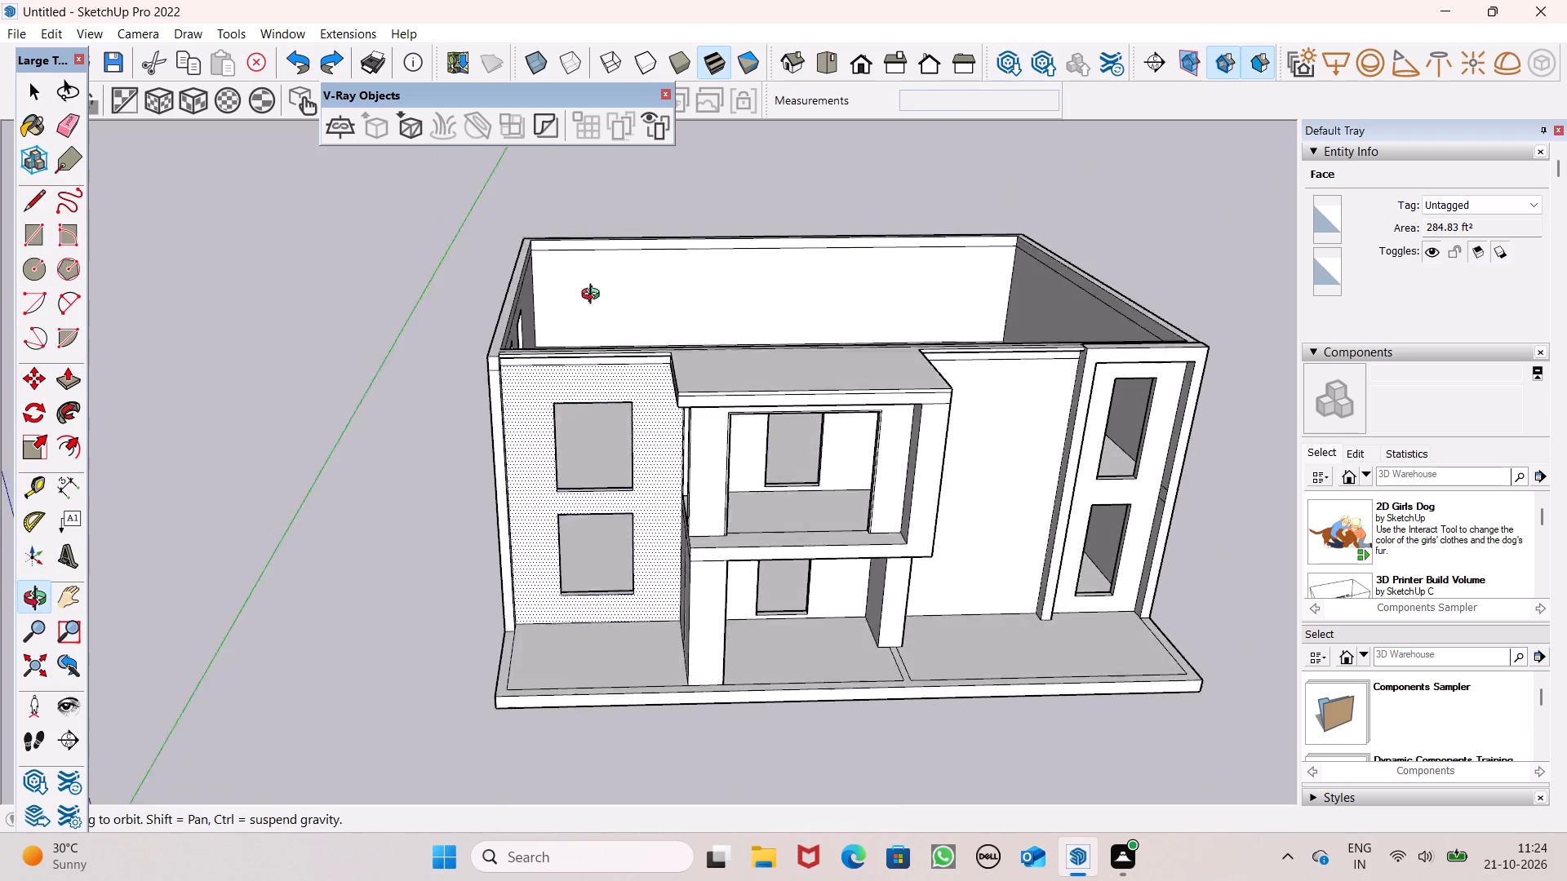
pyautogui.moveTo(594, 296); pyautogui.dragTo(581, 180, button='middle')
pyautogui.scroll(5, 922, 277)
pyautogui.scroll(1, 999, 344)
pyautogui.moveTo(997, 344); pyautogui.dragTo(911, 228, button='middle')
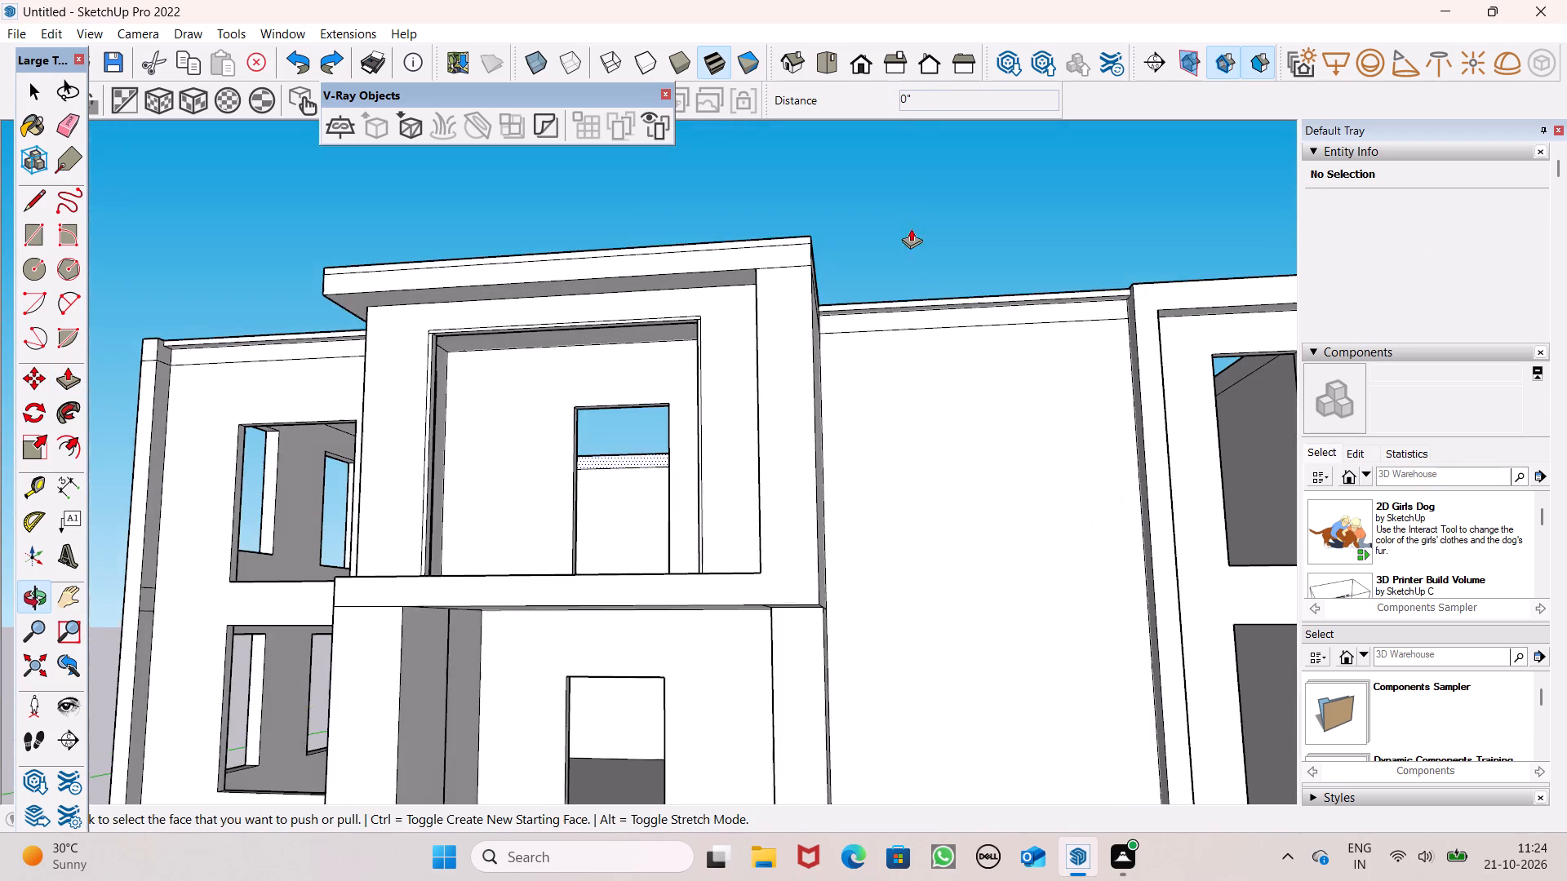
pyautogui.moveTo(911, 228); pyautogui.dragTo(912, 229, button='middle')
pyautogui.scroll(5, 920, 306)
pyautogui.scroll(-8, 944, 272)
pyautogui.scroll(-5, 335, 277)
pyautogui.moveTo(570, 347); pyautogui.dragTo(494, 567, button='middle')
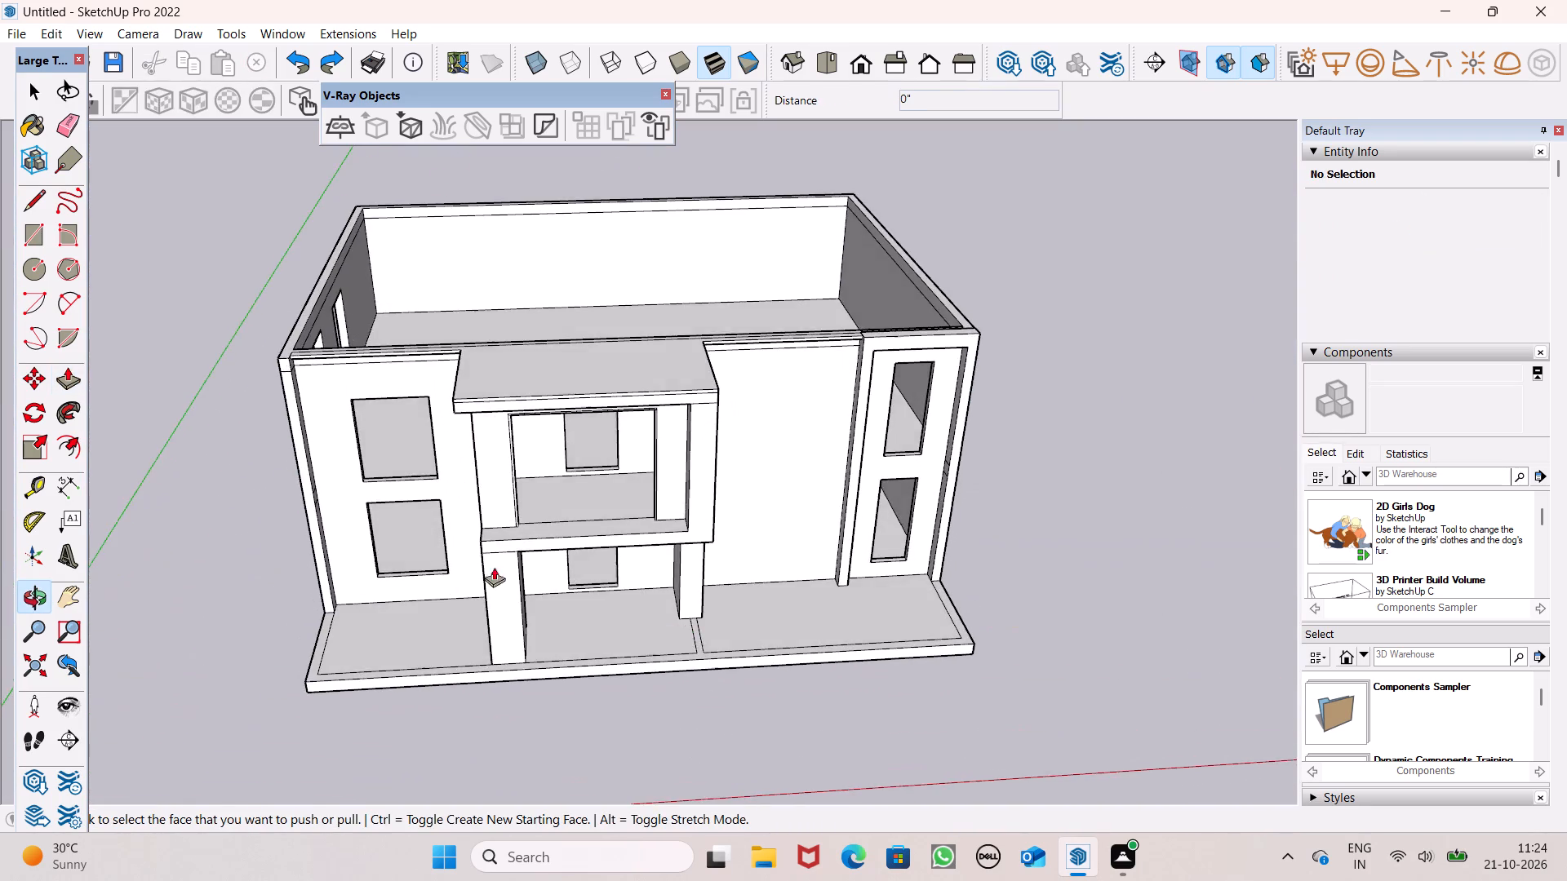
pyautogui.moveTo(494, 567); pyautogui.dragTo(689, 637, button='middle')
pyautogui.scroll(-5, 560, 331)
pyautogui.scroll(7, 64, 272)
pyautogui.scroll(3, 300, 277)
pyautogui.scroll(-4, 486, 242)
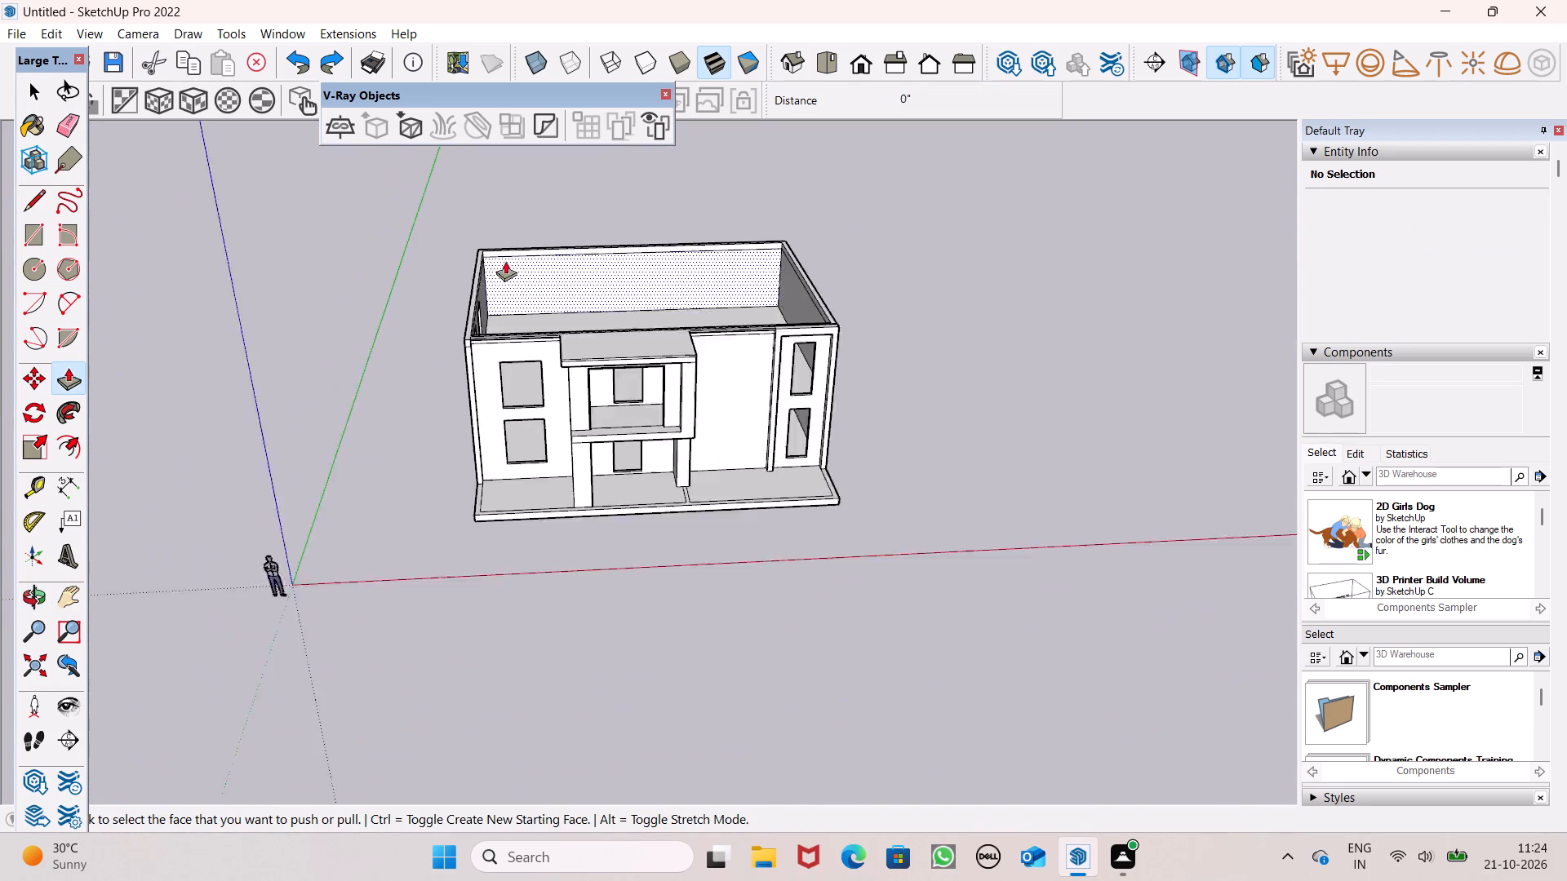
pyautogui.scroll(-2, 505, 261)
pyautogui.moveTo(450, 331); pyautogui.dragTo(459, 523, button='middle')
pyautogui.scroll(7, 446, 330)
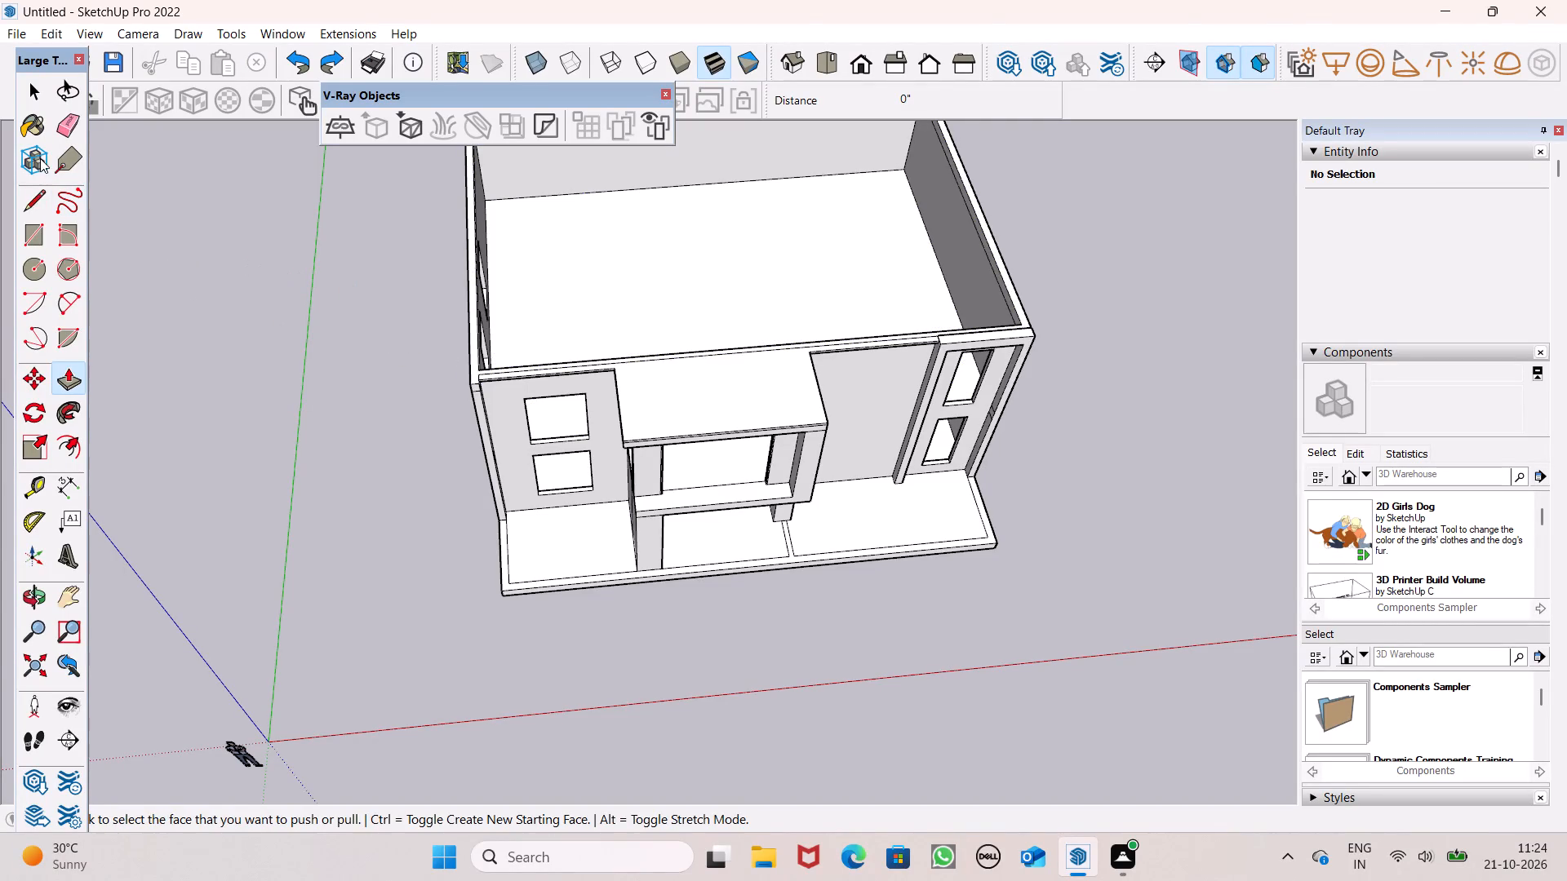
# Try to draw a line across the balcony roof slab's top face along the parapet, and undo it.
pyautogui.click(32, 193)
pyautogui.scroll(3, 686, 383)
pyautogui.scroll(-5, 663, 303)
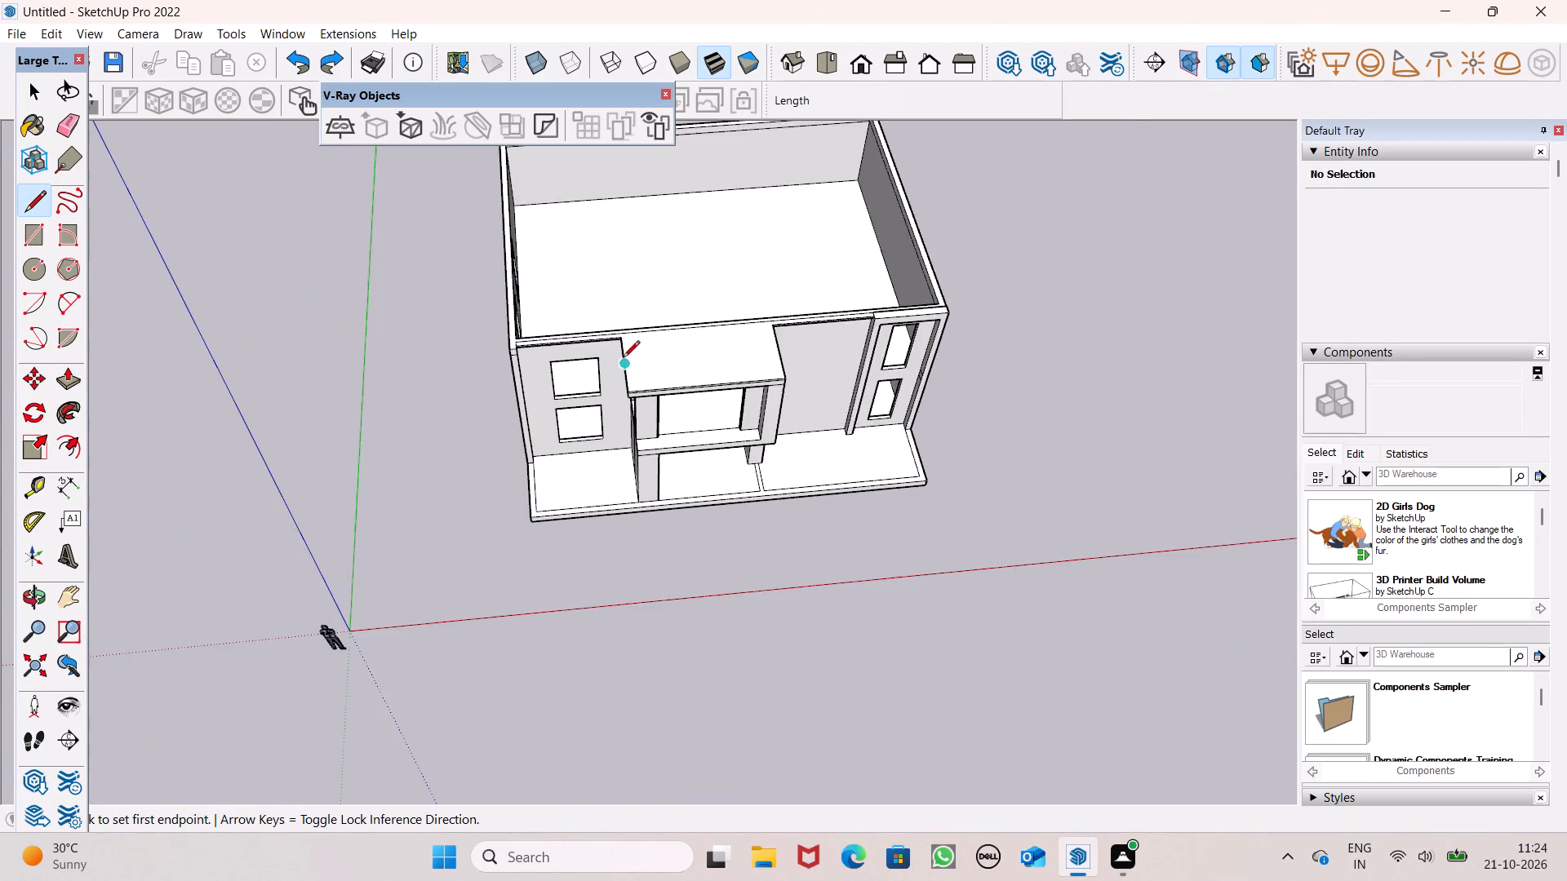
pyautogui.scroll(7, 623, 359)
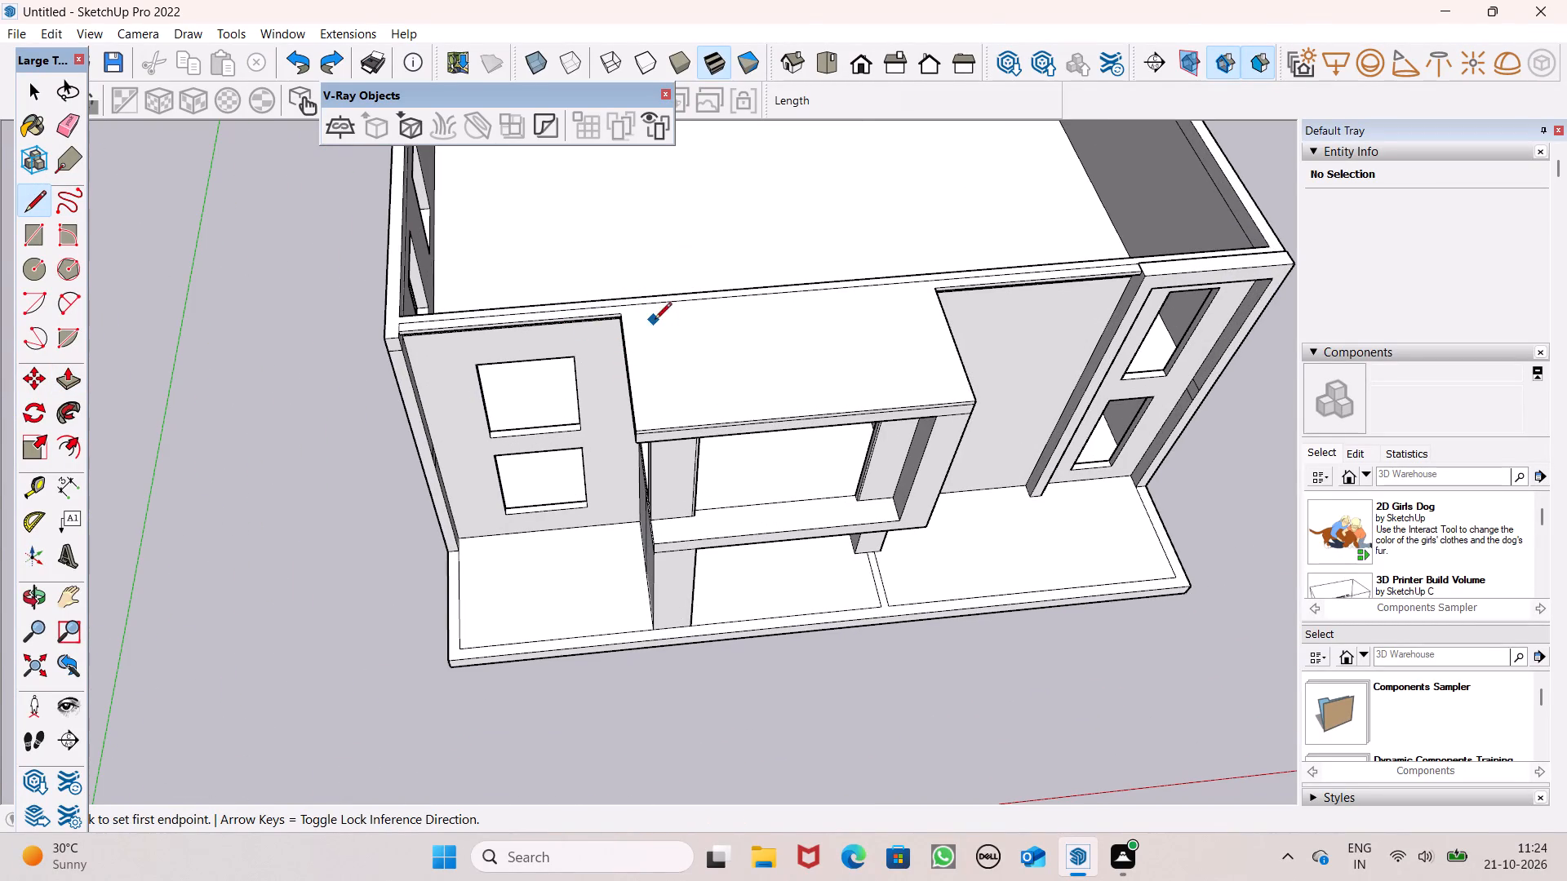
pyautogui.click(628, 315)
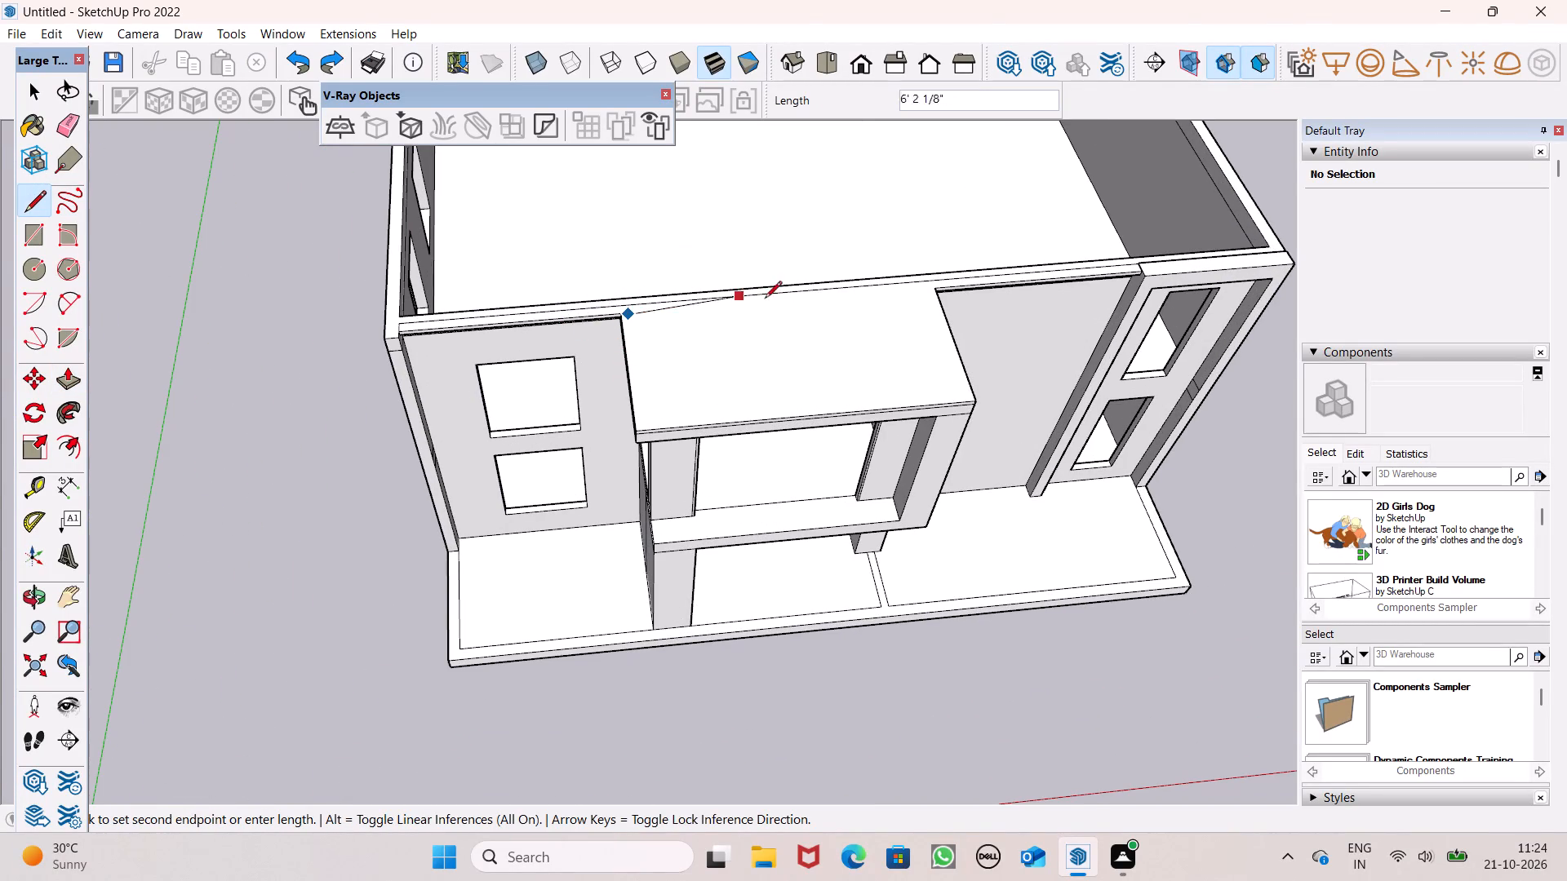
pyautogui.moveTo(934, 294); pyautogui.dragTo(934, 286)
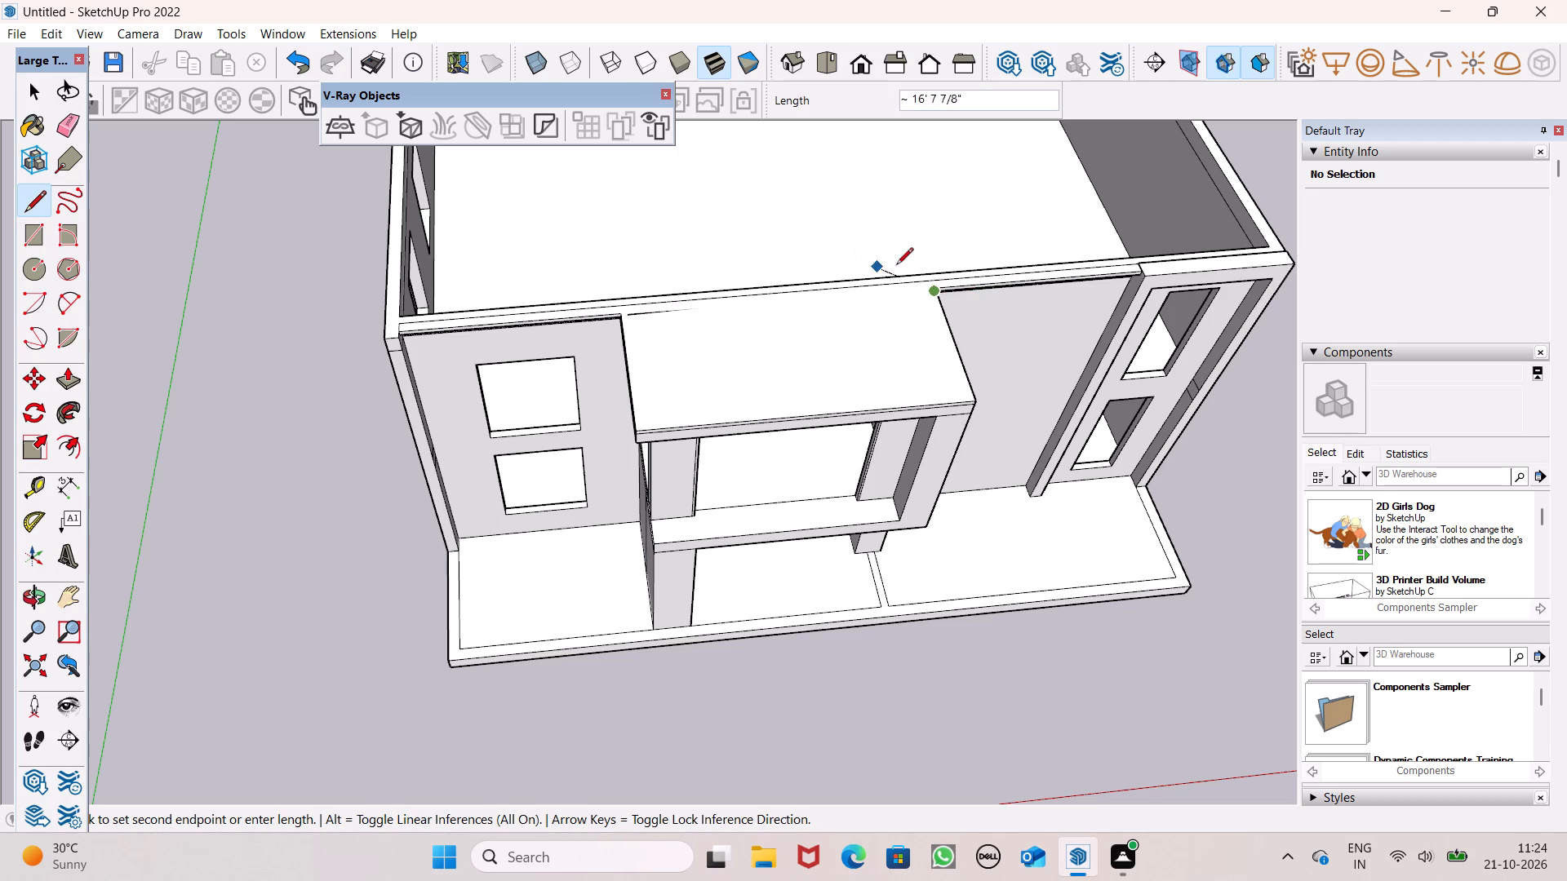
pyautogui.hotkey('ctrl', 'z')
# Draw a 17' 2 3/8" line across the balcony roof slab's top, parallel to the parapet, joining the outer edges of the two extruded strips.
pyautogui.scroll(7, 619, 300)
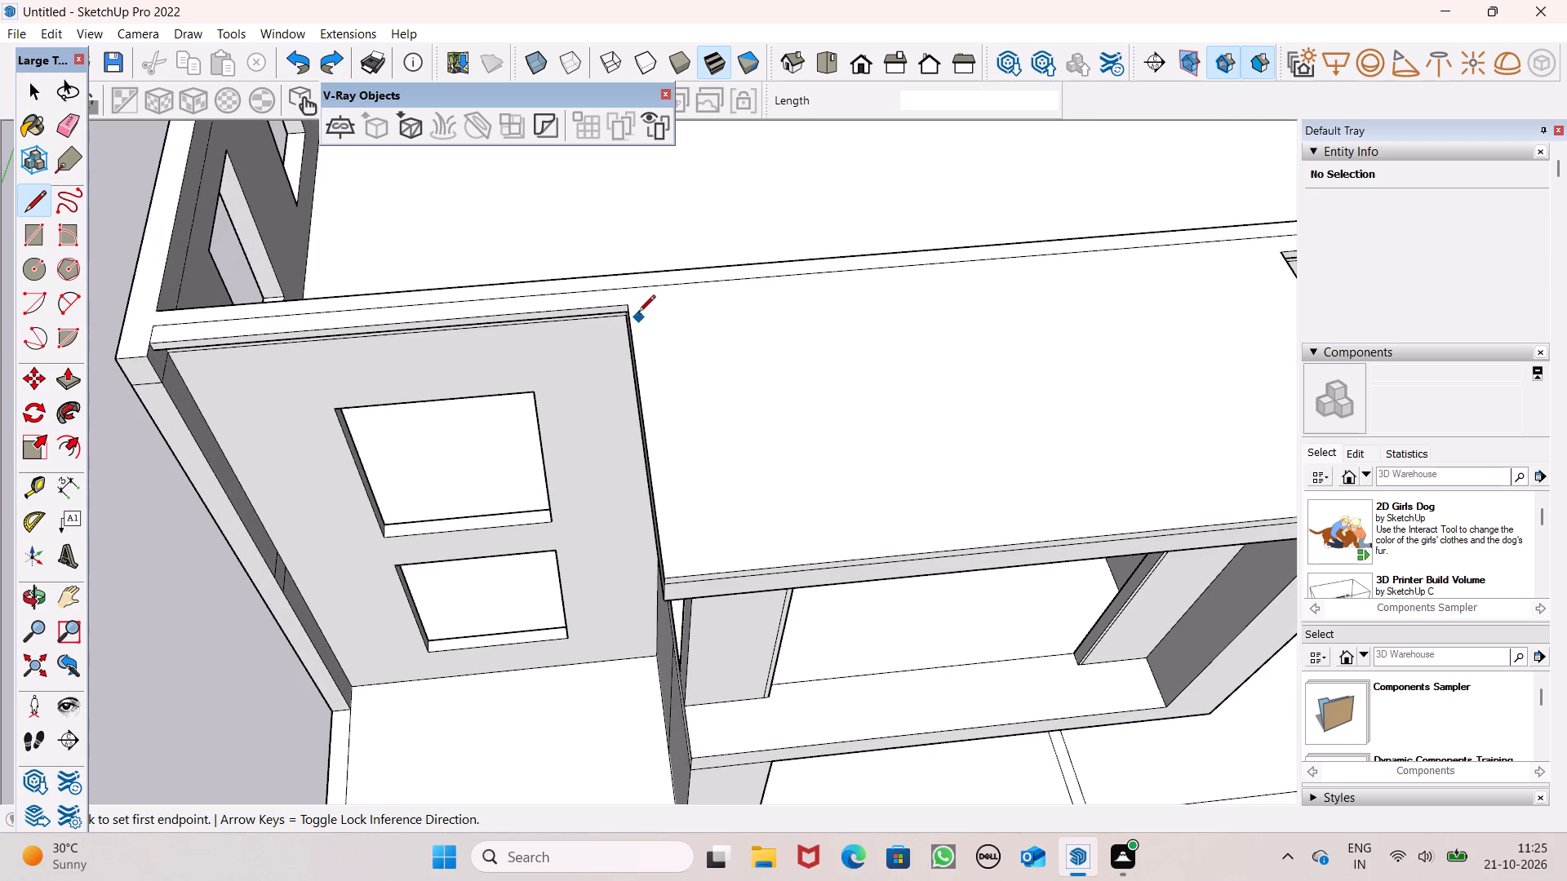
pyautogui.click(628, 307)
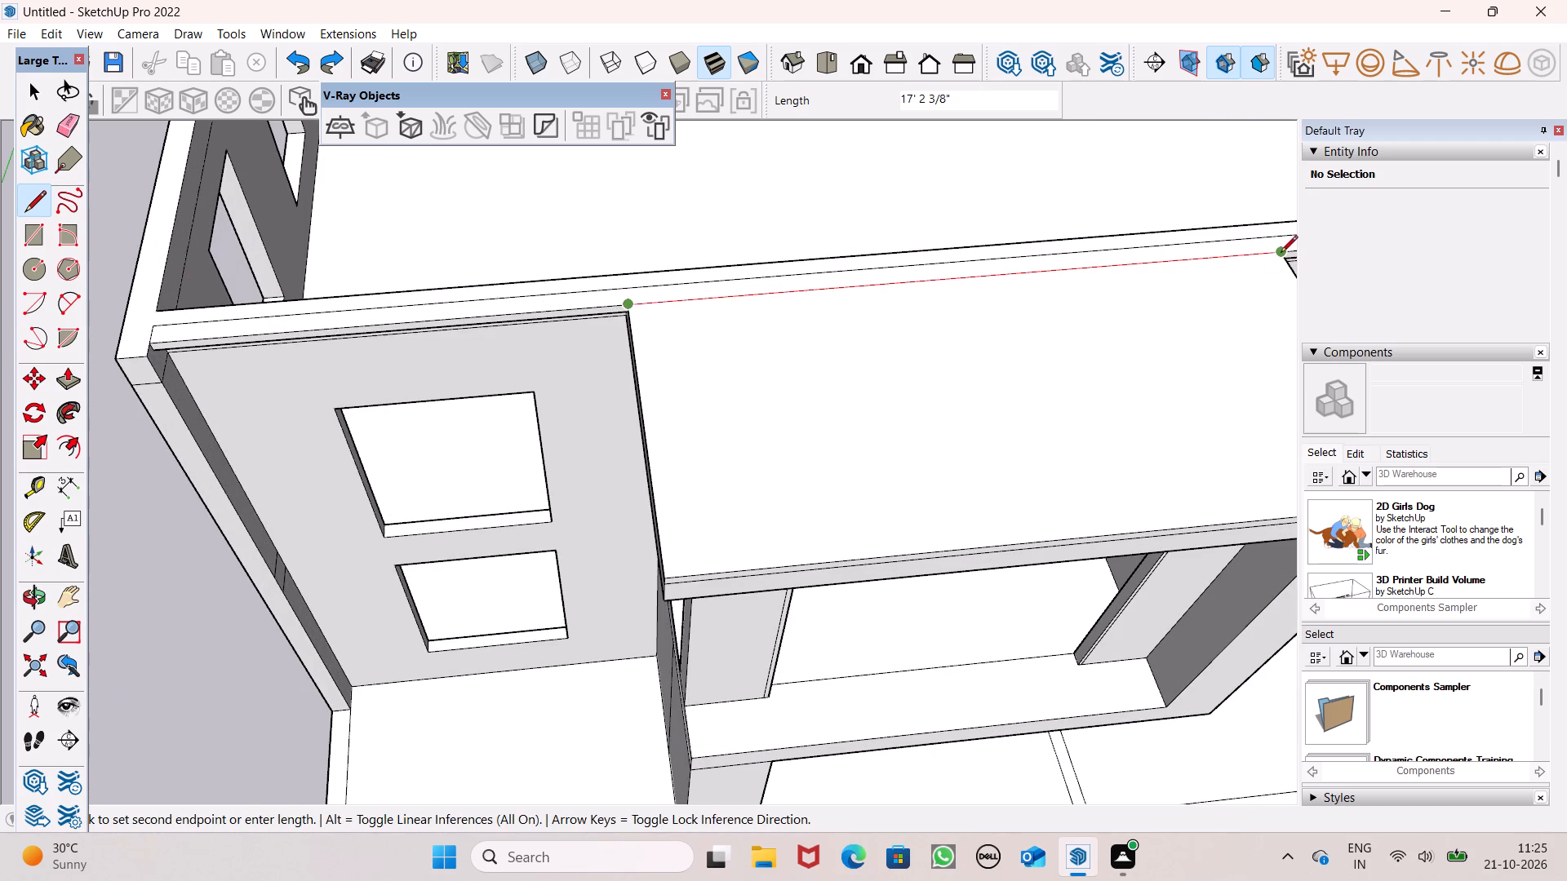
pyautogui.click(1281, 254)
pyautogui.scroll(-5, 503, 167)
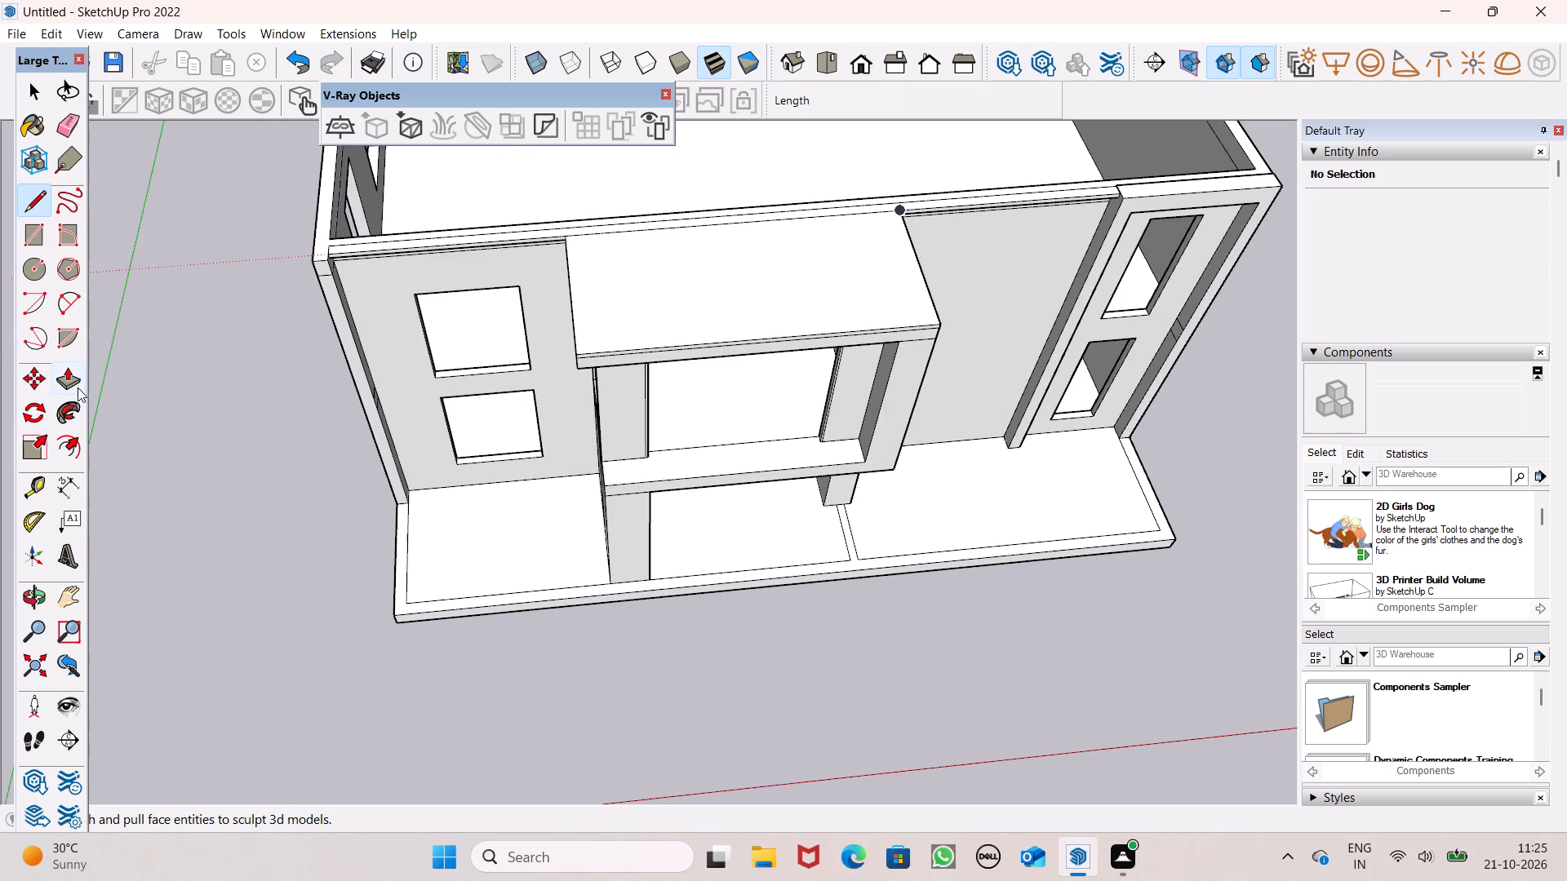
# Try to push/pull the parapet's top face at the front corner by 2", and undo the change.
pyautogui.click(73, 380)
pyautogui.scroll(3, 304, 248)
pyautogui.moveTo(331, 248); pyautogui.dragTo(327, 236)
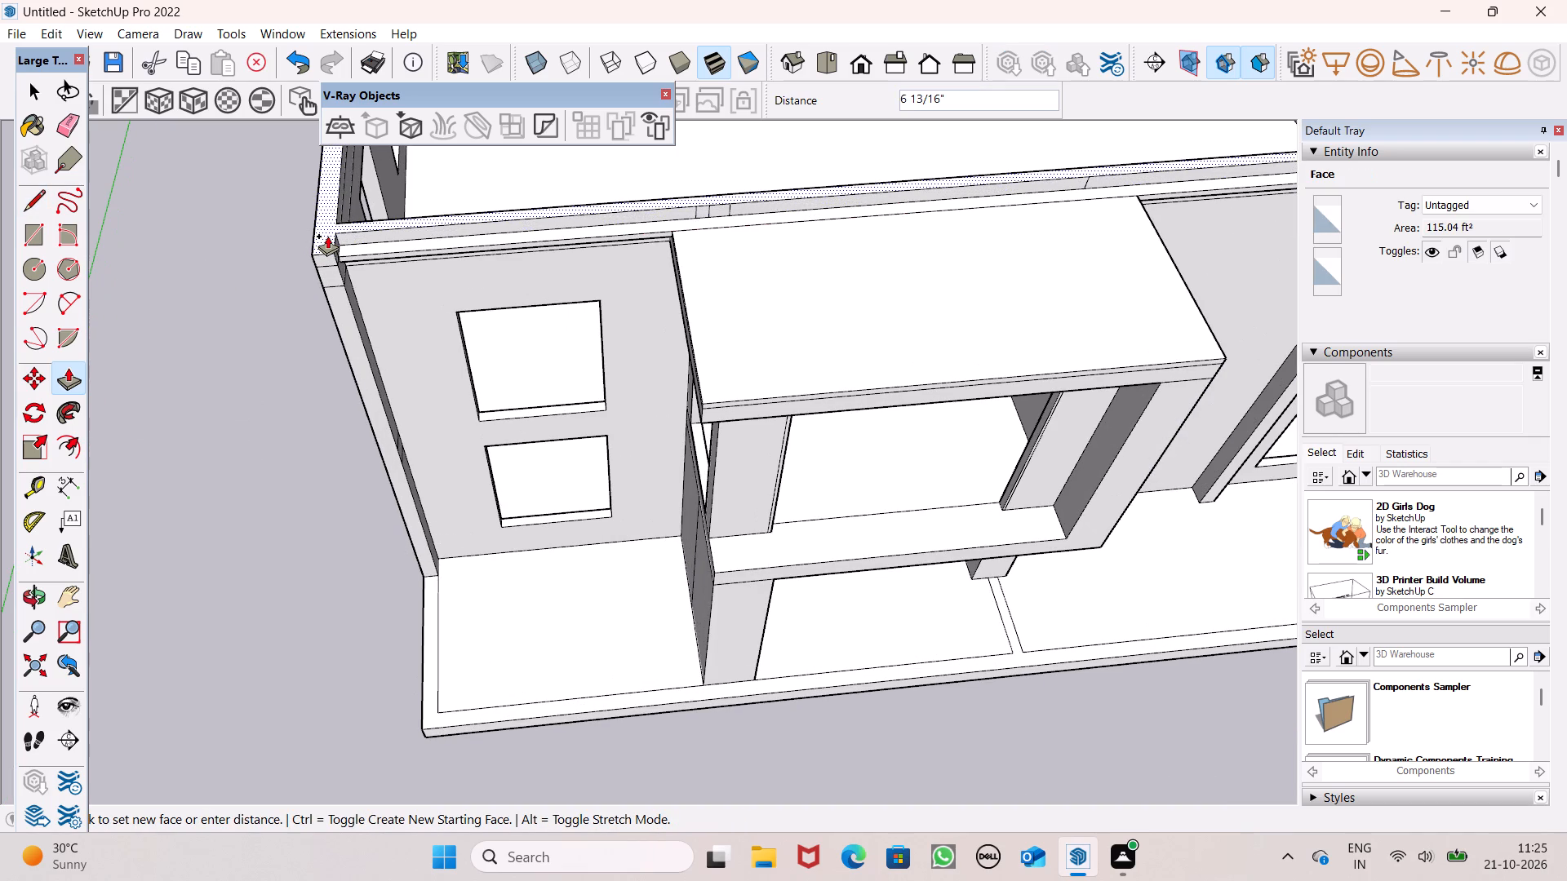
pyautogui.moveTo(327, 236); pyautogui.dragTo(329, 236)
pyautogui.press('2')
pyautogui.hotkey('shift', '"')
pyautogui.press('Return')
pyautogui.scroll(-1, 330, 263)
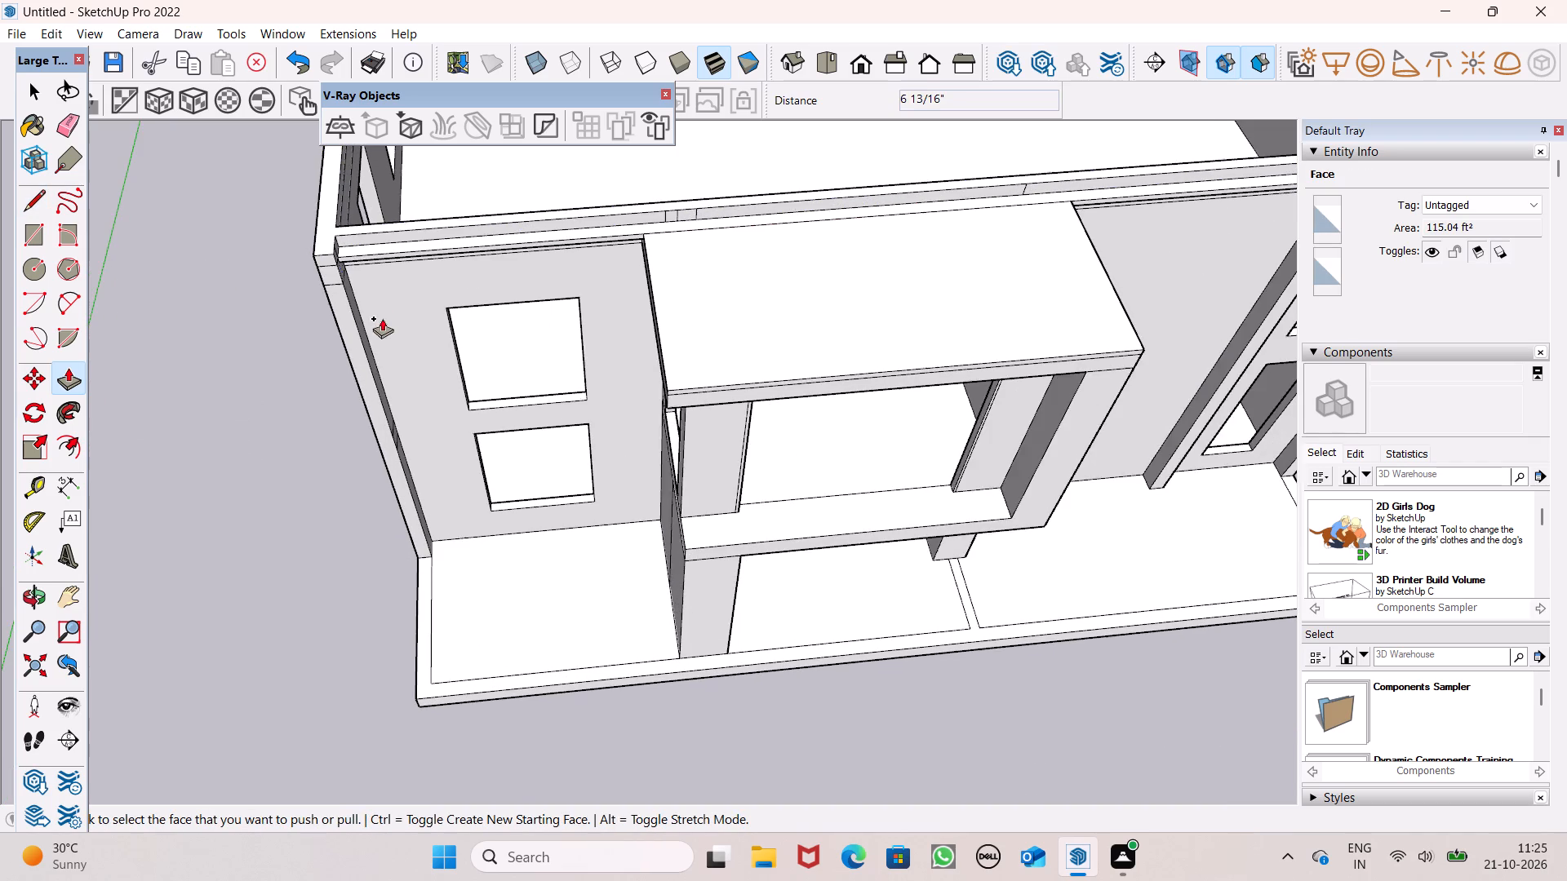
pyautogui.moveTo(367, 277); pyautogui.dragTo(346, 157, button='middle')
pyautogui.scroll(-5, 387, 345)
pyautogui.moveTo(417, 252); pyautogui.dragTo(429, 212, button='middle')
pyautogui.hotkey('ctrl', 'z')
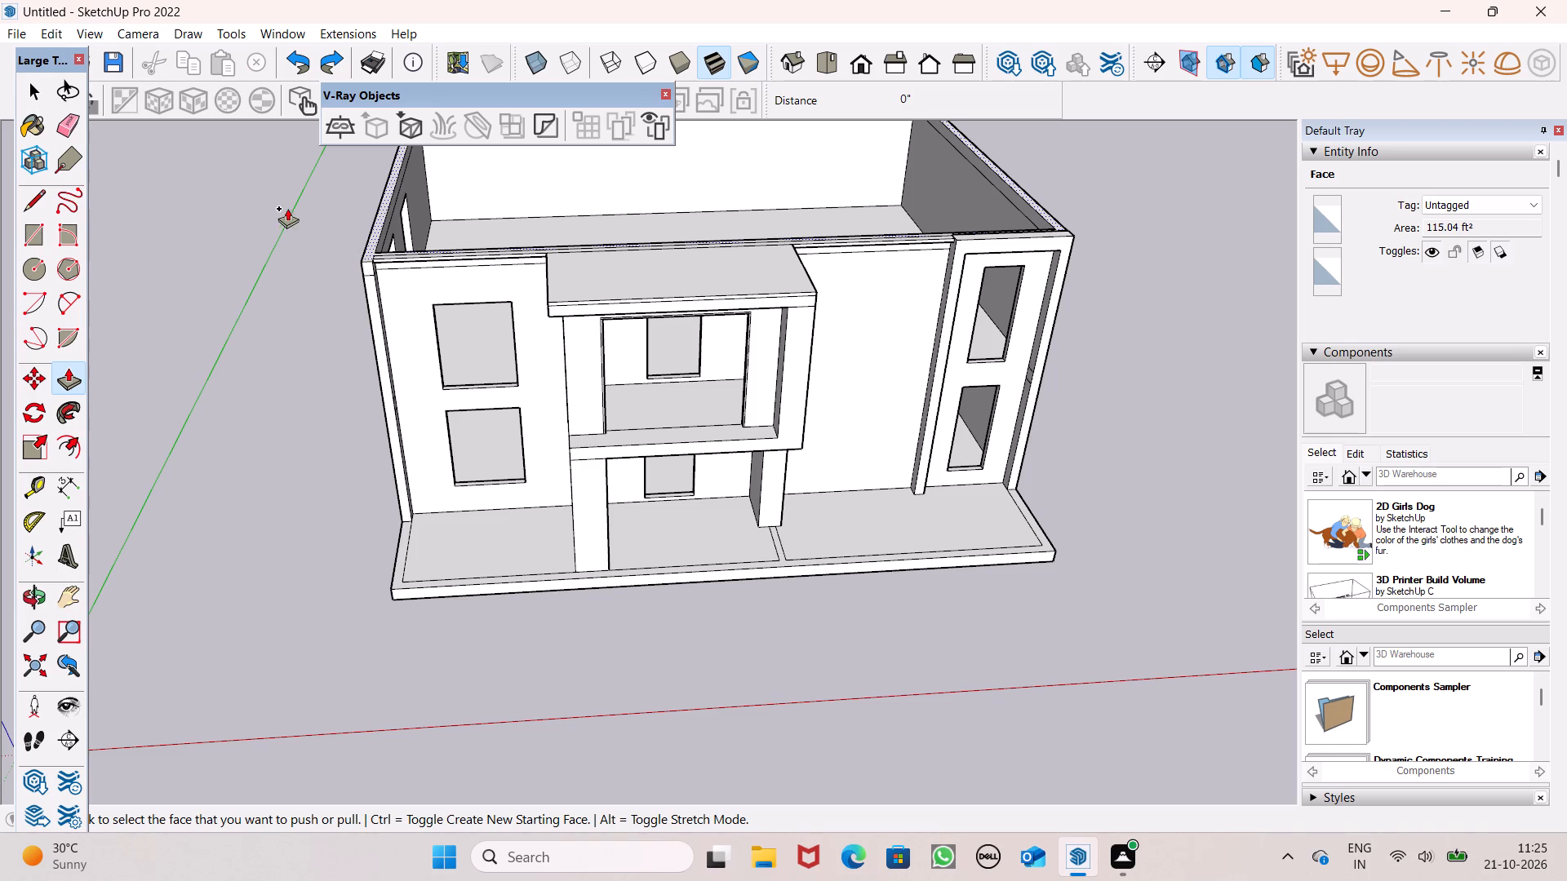
# Examine the parapet's front corner, its top strips and the balcony roof slab from above and from the front.
pyautogui.scroll(7, 351, 243)
pyautogui.moveTo(397, 221); pyautogui.dragTo(393, 183, button='middle')
pyautogui.scroll(1, 393, 183)
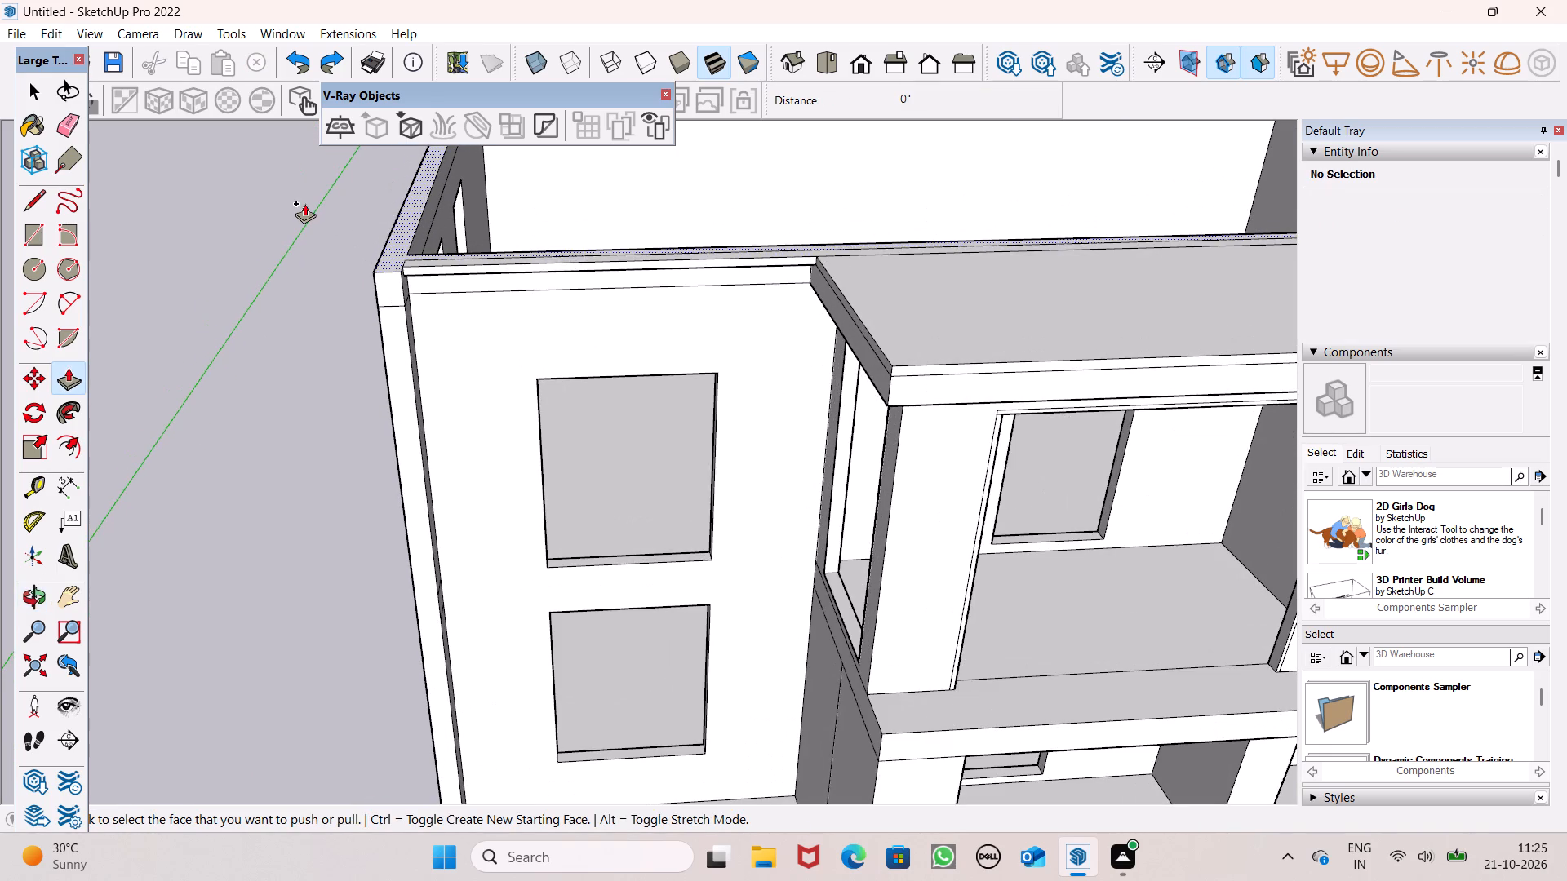
pyautogui.scroll(-2, 302, 205)
pyautogui.scroll(7, 331, 232)
pyautogui.scroll(-3, 324, 236)
pyautogui.moveTo(322, 247); pyautogui.dragTo(321, 194, button='middle')
pyautogui.scroll(1, 321, 194)
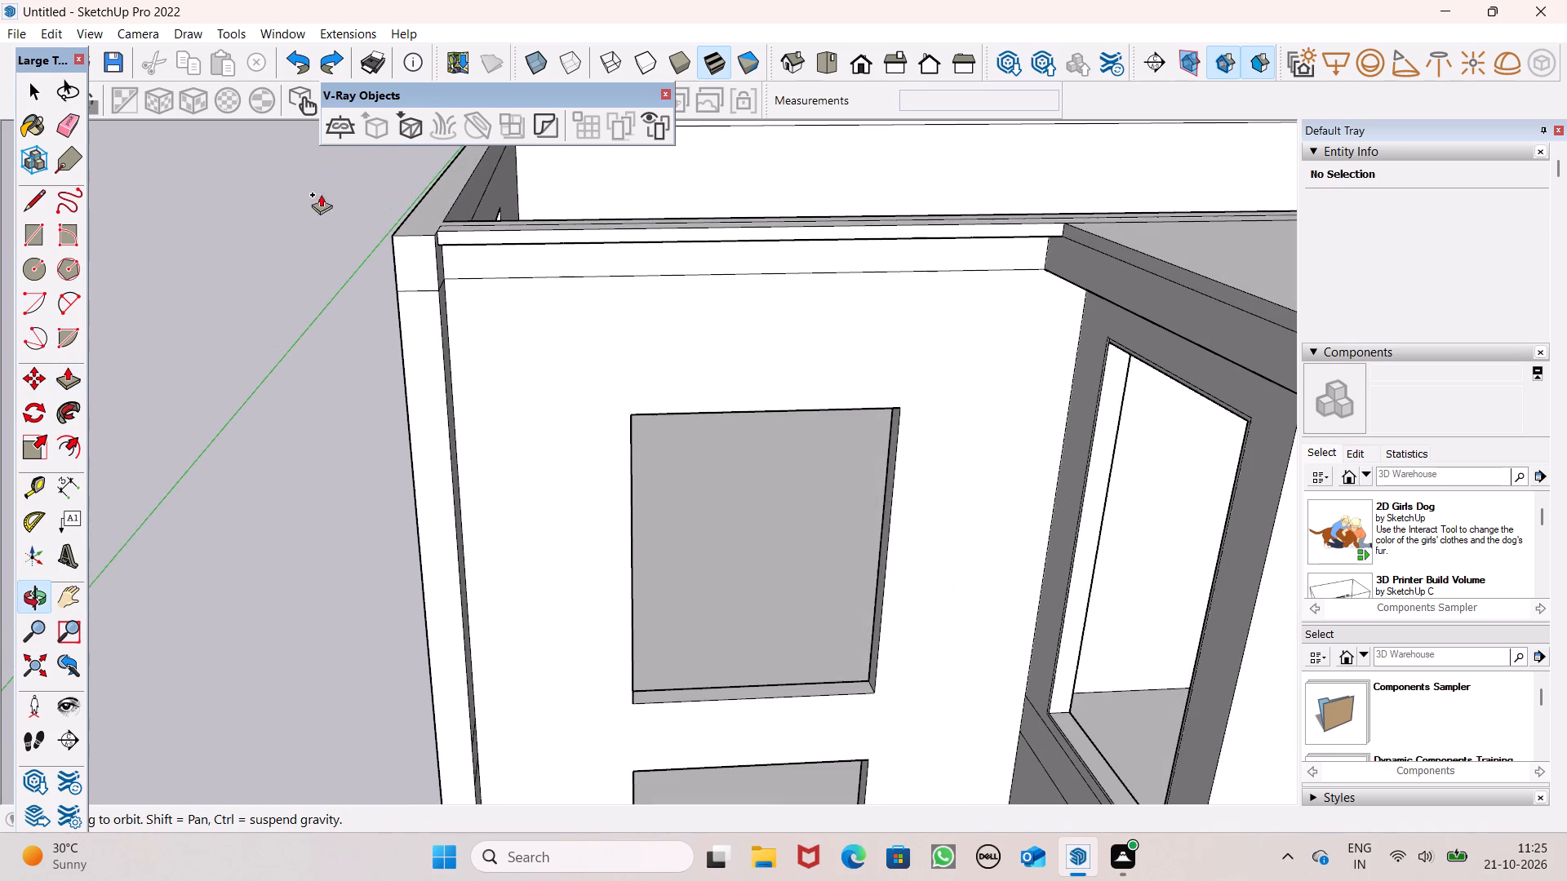
pyautogui.scroll(3, 493, 321)
pyautogui.scroll(-4, 489, 274)
pyautogui.moveTo(490, 278); pyautogui.dragTo(415, 387, button='middle')
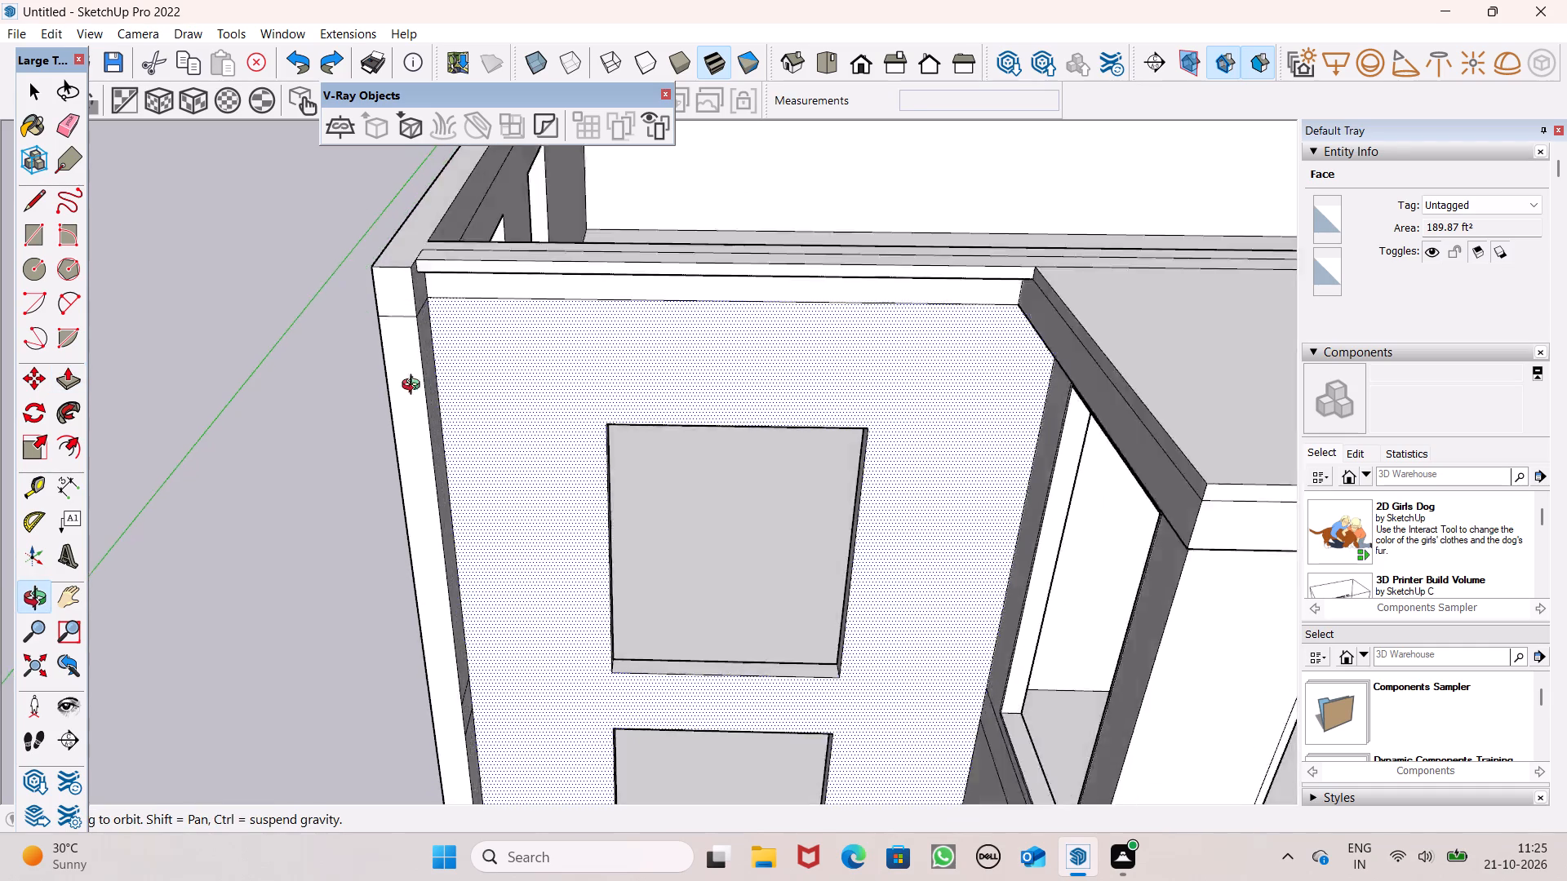
pyautogui.moveTo(415, 387); pyautogui.dragTo(392, 425, button='middle')
pyautogui.scroll(-3, 391, 405)
pyautogui.moveTo(412, 321); pyautogui.dragTo(498, 371, button='middle')
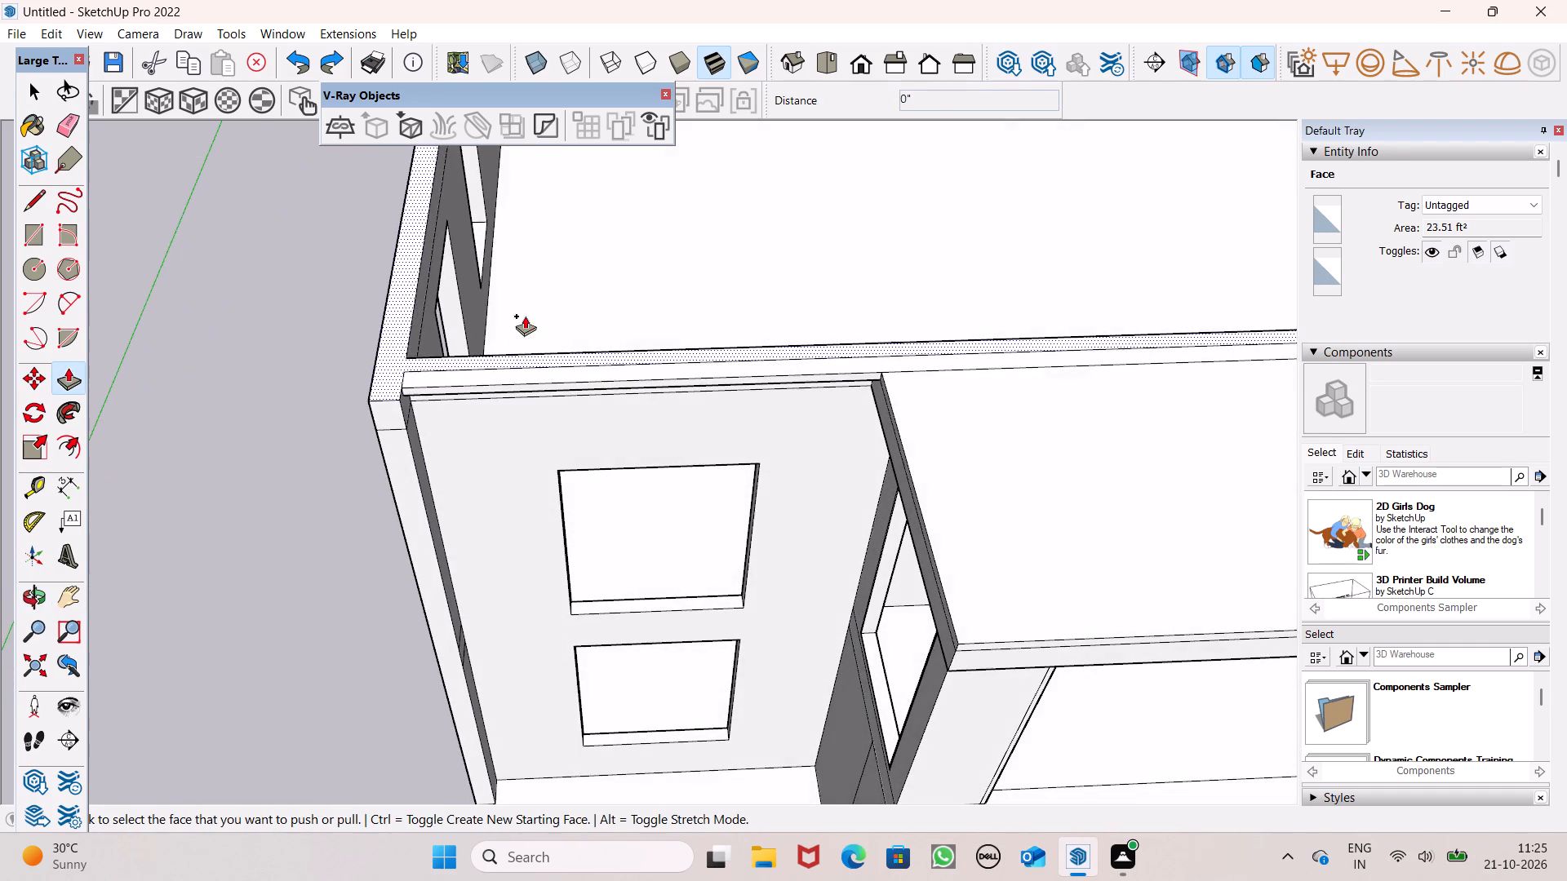
pyautogui.scroll(-2, 525, 316)
pyautogui.scroll(-3, 215, 294)
pyautogui.moveTo(260, 308); pyautogui.dragTo(185, 294, button='middle')
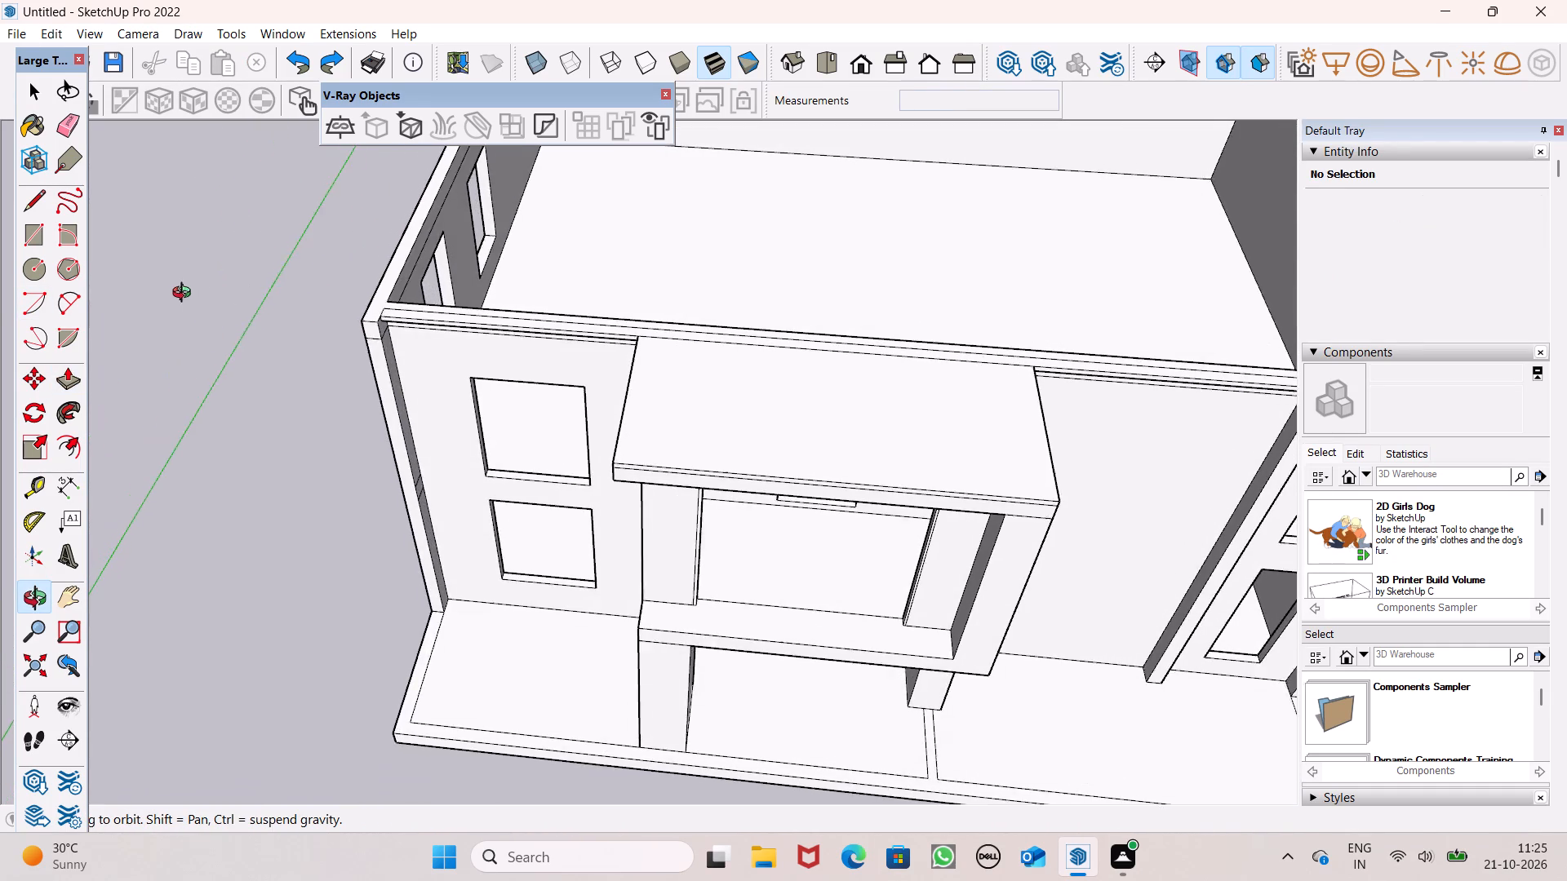
pyautogui.moveTo(185, 294); pyautogui.dragTo(298, 77, button='middle')
pyautogui.scroll(3, 387, 307)
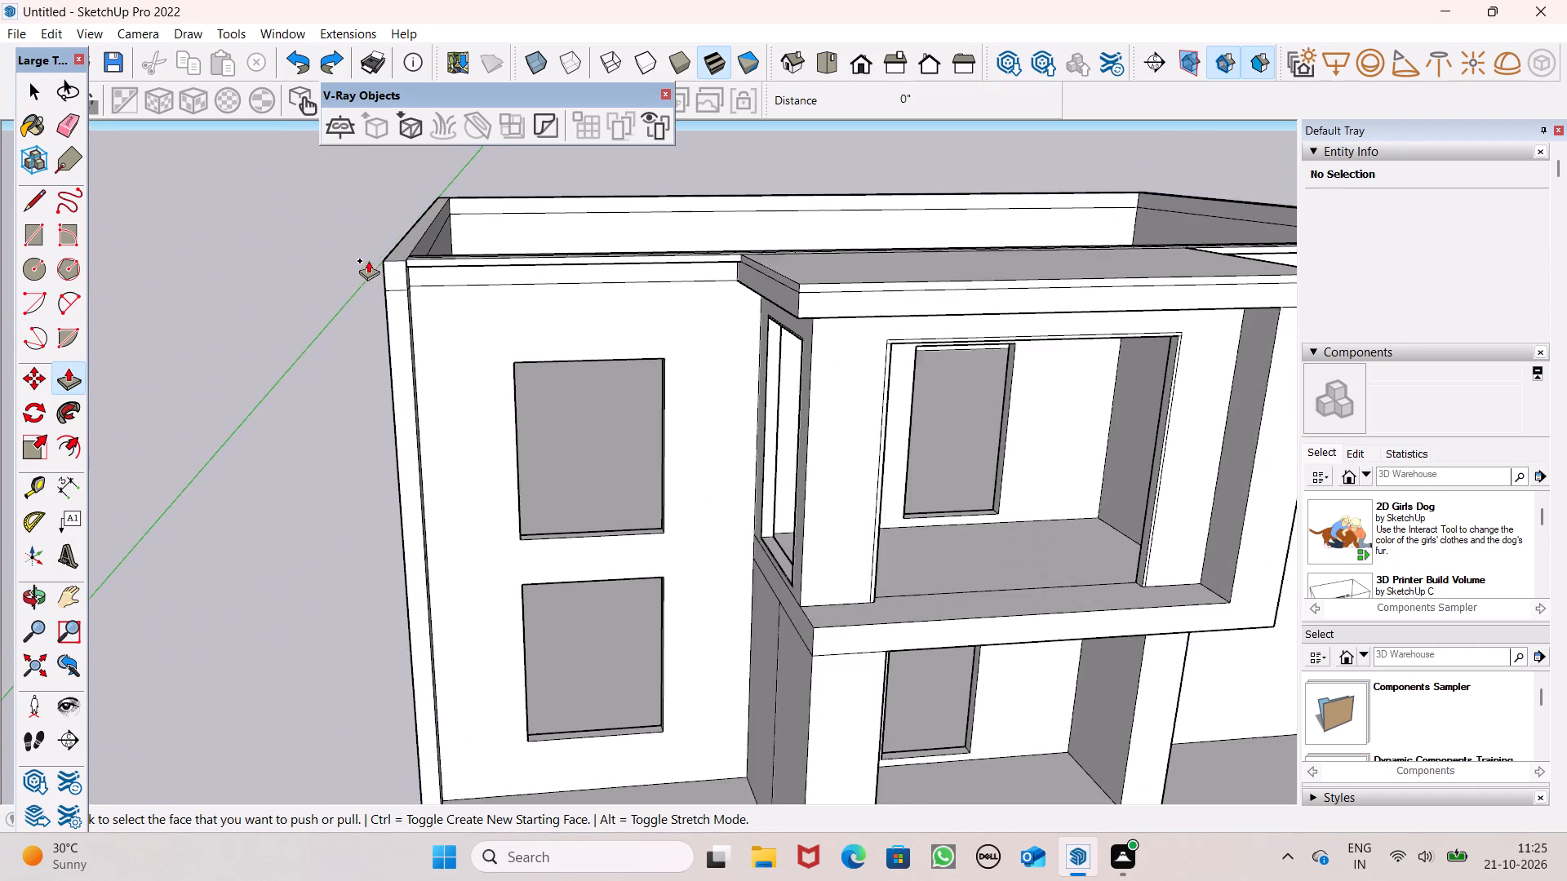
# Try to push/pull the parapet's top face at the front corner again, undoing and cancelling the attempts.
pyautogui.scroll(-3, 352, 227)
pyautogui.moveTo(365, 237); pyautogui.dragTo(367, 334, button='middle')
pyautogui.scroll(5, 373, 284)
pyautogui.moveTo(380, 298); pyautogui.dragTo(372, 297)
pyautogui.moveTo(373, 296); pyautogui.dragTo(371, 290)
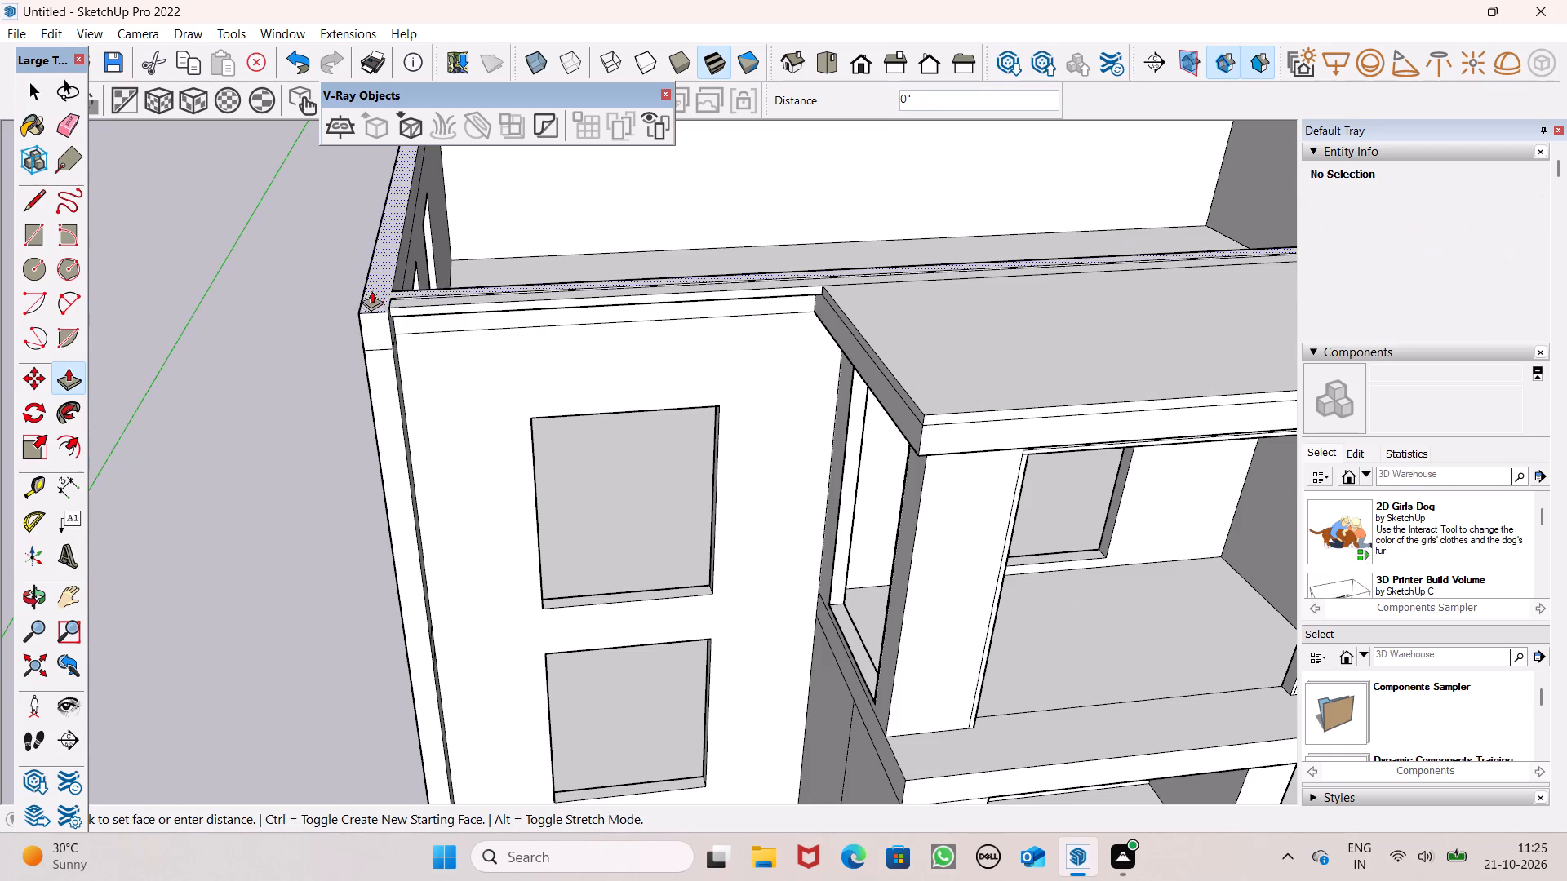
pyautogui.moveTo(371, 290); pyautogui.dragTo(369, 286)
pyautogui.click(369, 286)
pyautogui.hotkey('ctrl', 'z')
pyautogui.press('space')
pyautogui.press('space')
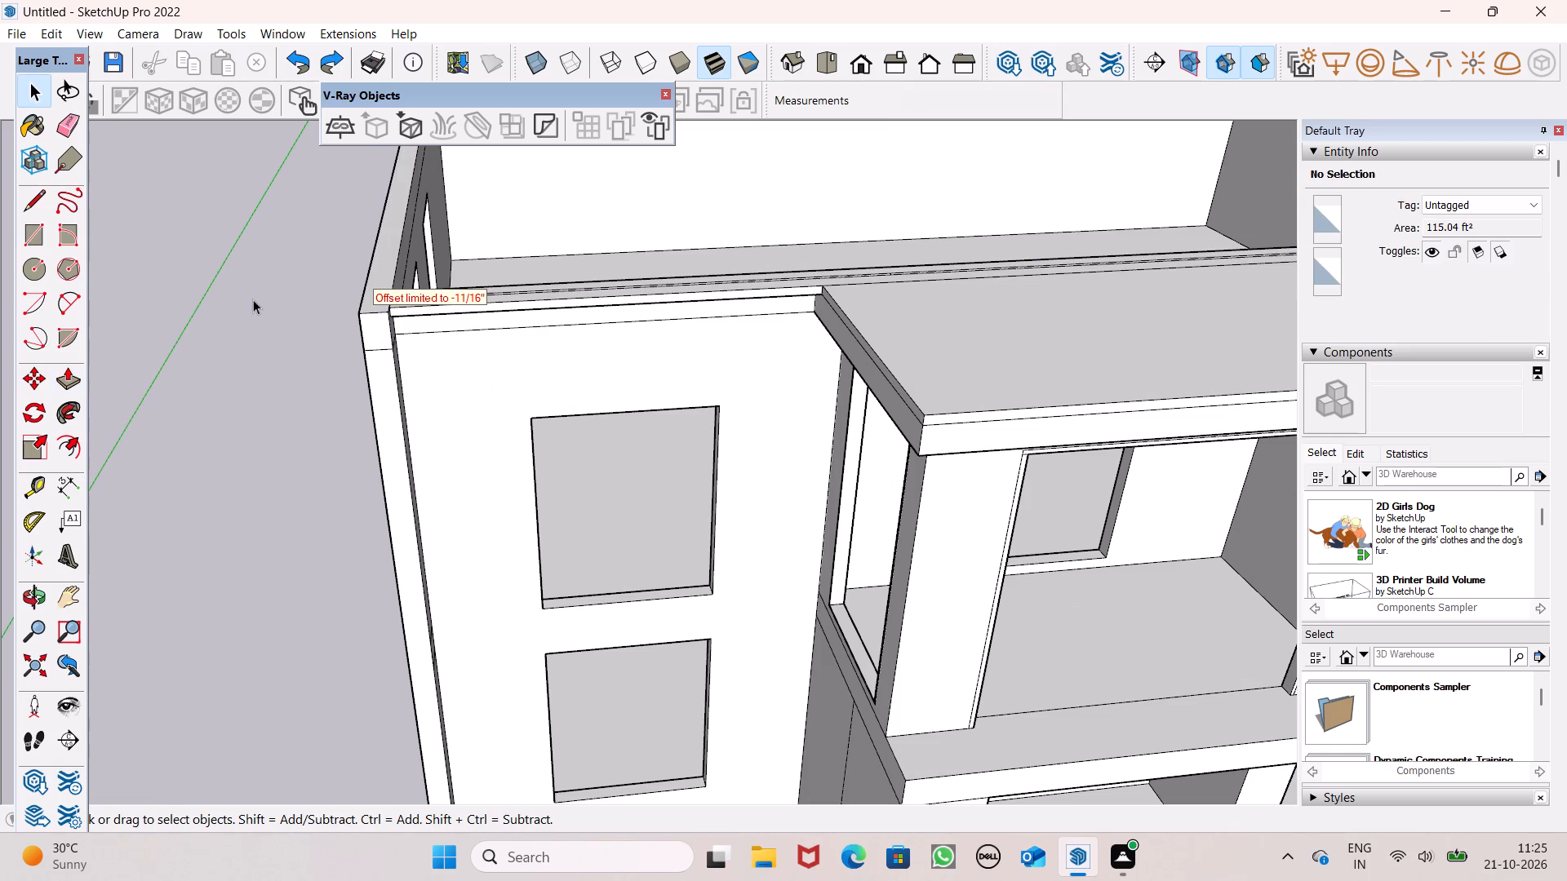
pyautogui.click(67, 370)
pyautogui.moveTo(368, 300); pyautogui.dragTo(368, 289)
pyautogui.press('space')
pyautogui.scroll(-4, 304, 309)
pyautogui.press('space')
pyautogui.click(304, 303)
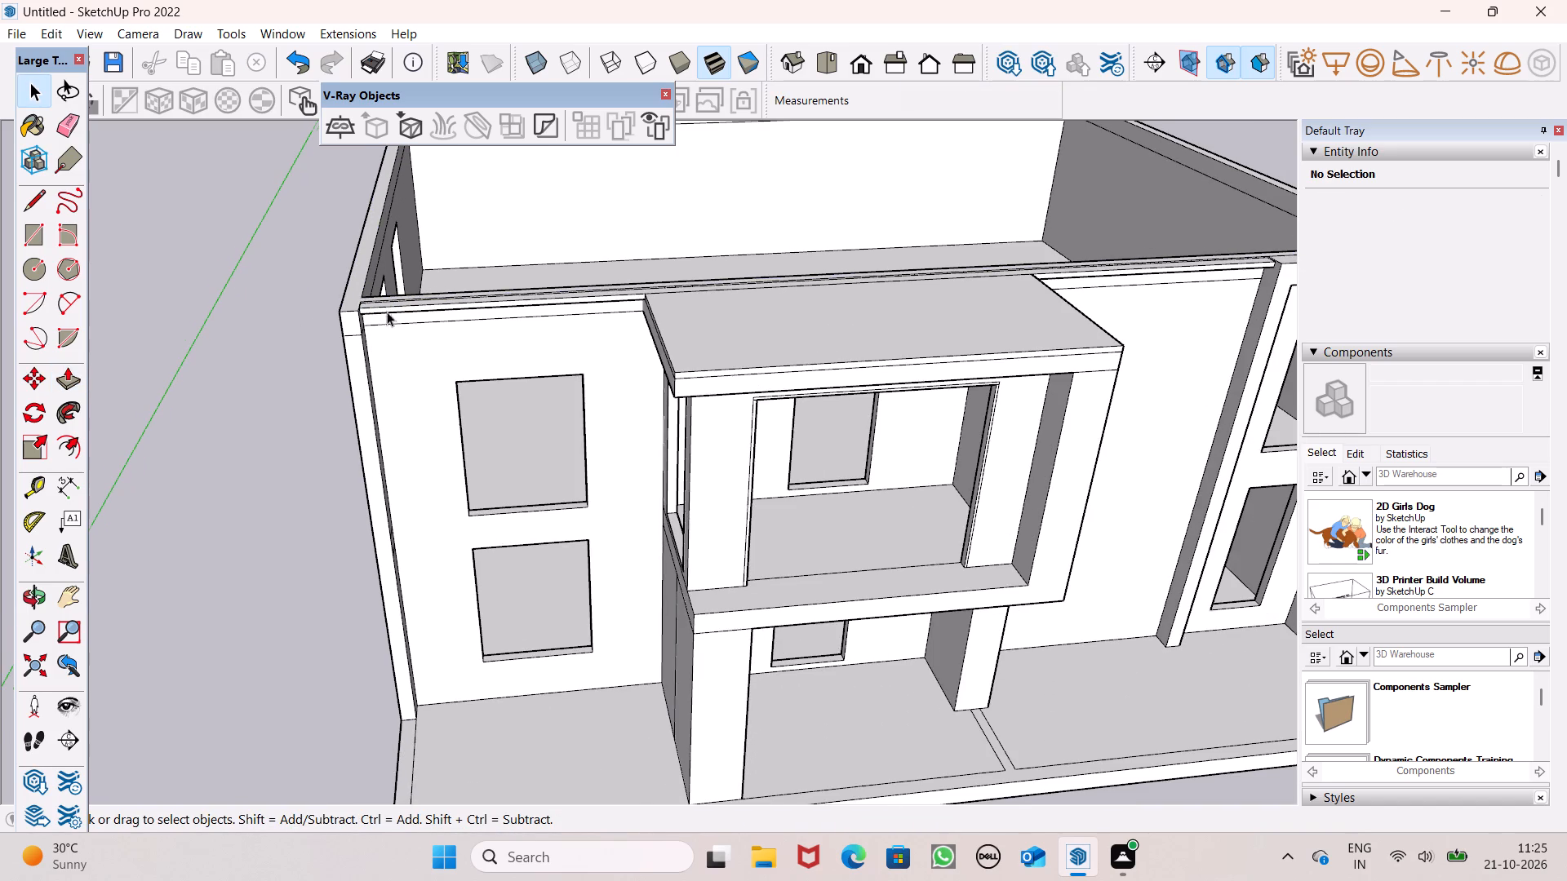
# Push/pull the narrow top strip of the front parapet, between the corner and the balcony roof, by 1".
pyautogui.scroll(-2, 387, 321)
pyautogui.moveTo(390, 326); pyautogui.dragTo(381, 432, button='middle')
pyautogui.scroll(5, 332, 380)
pyautogui.scroll(-5, 490, 290)
pyautogui.scroll(4, 388, 320)
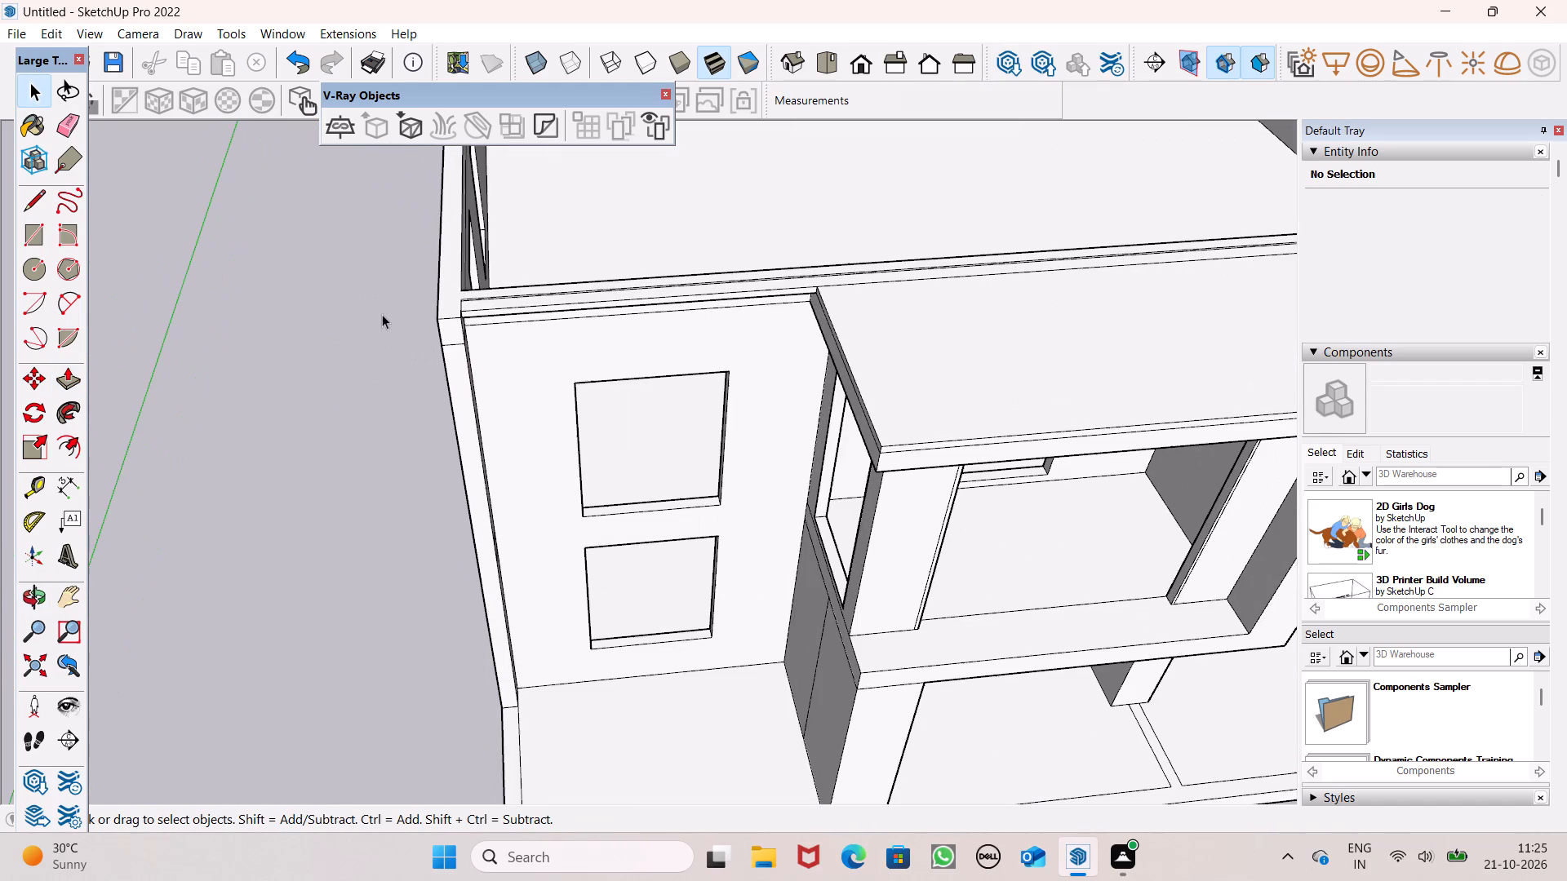
pyautogui.doubleClick(64, 370)
pyautogui.scroll(4, 336, 300)
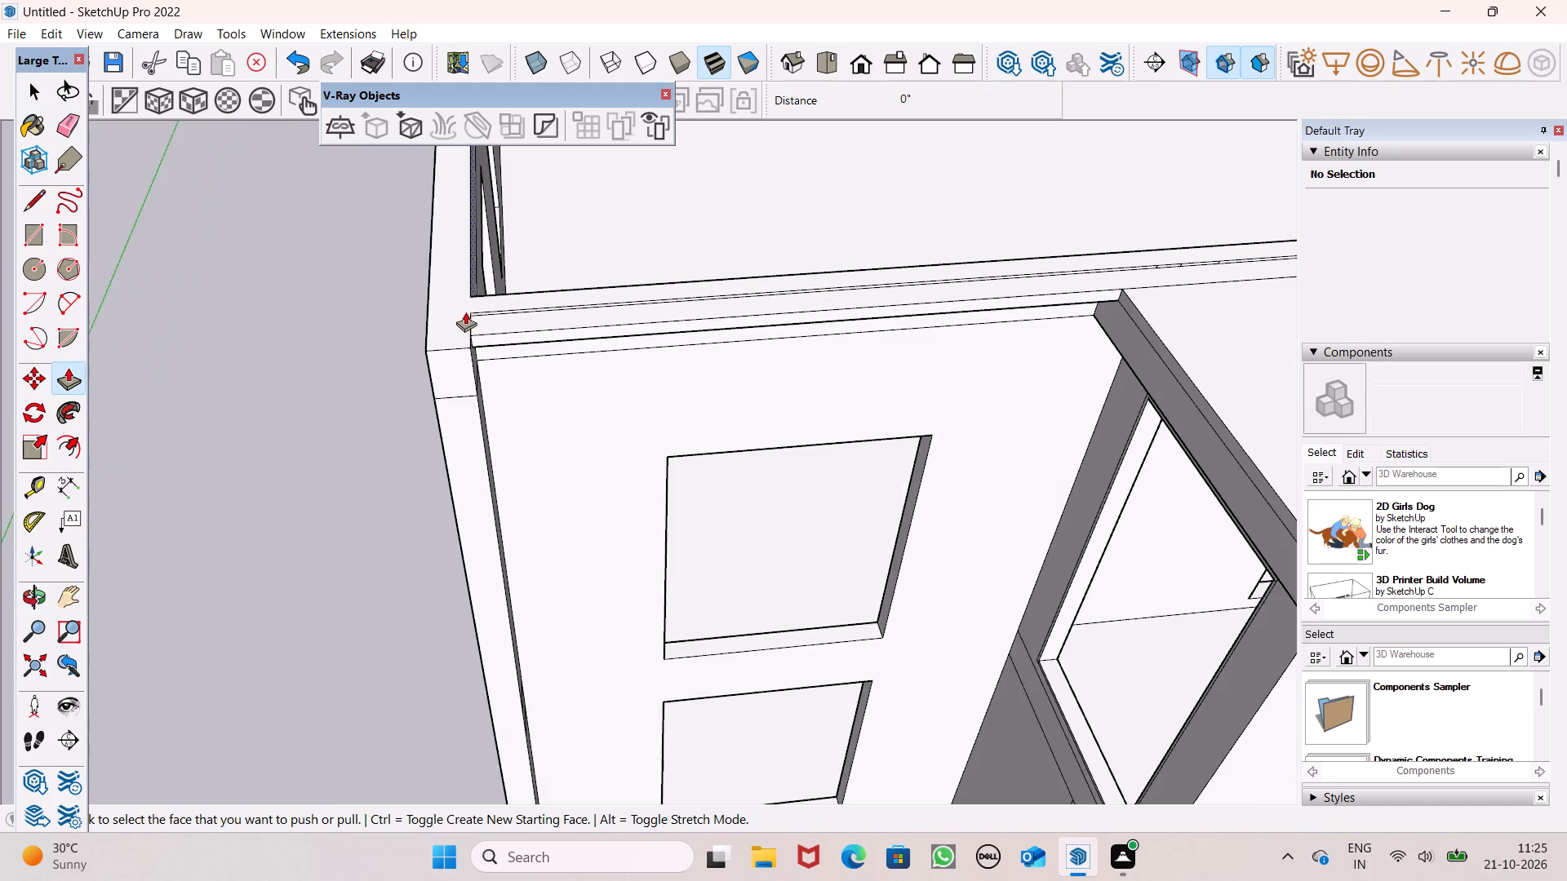
pyautogui.scroll(2, 464, 315)
pyautogui.keyDown('ctrl'); pyautogui.moveTo(459, 329); pyautogui.dragTo(455, 317); pyautogui.keyUp('ctrl')
pyautogui.press('1')
pyautogui.hotkey('shift', '"')
pyautogui.press('Return')
pyautogui.scroll(-3, 411, 318)
# Pull the front parapet's narrow strips beside the balcony roof by 11/16" and 2 9/16".
pyautogui.moveTo(738, 317); pyautogui.dragTo(699, 237, button='middle')
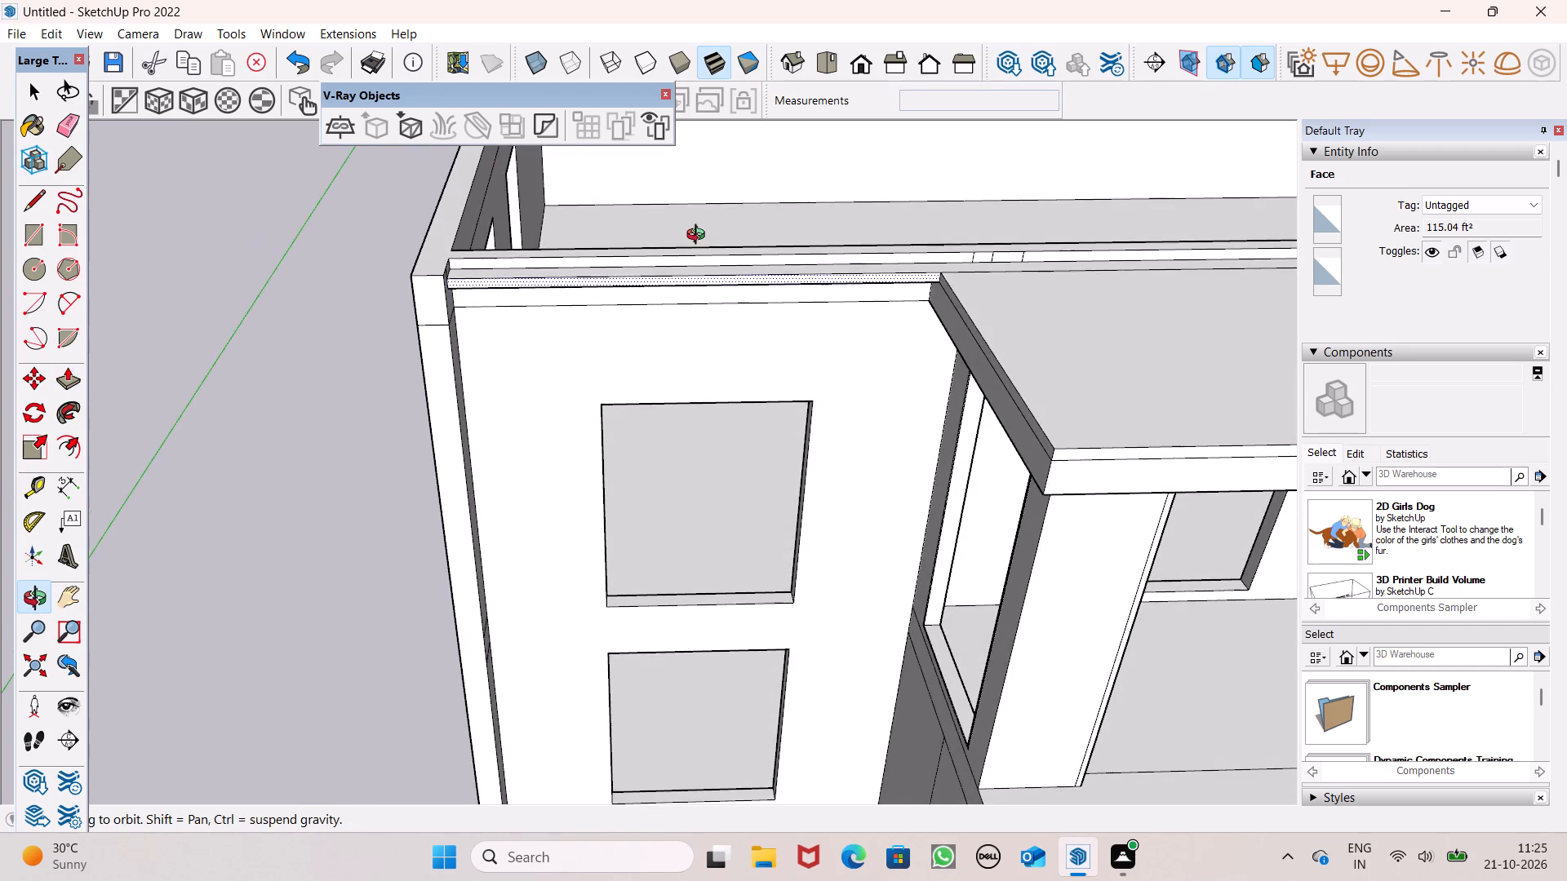
pyautogui.moveTo(699, 237); pyautogui.dragTo(699, 231, button='middle')
pyautogui.scroll(4, 531, 249)
pyautogui.moveTo(532, 272); pyautogui.dragTo(518, 246)
pyautogui.moveTo(563, 294); pyautogui.dragTo(668, 430, button='middle')
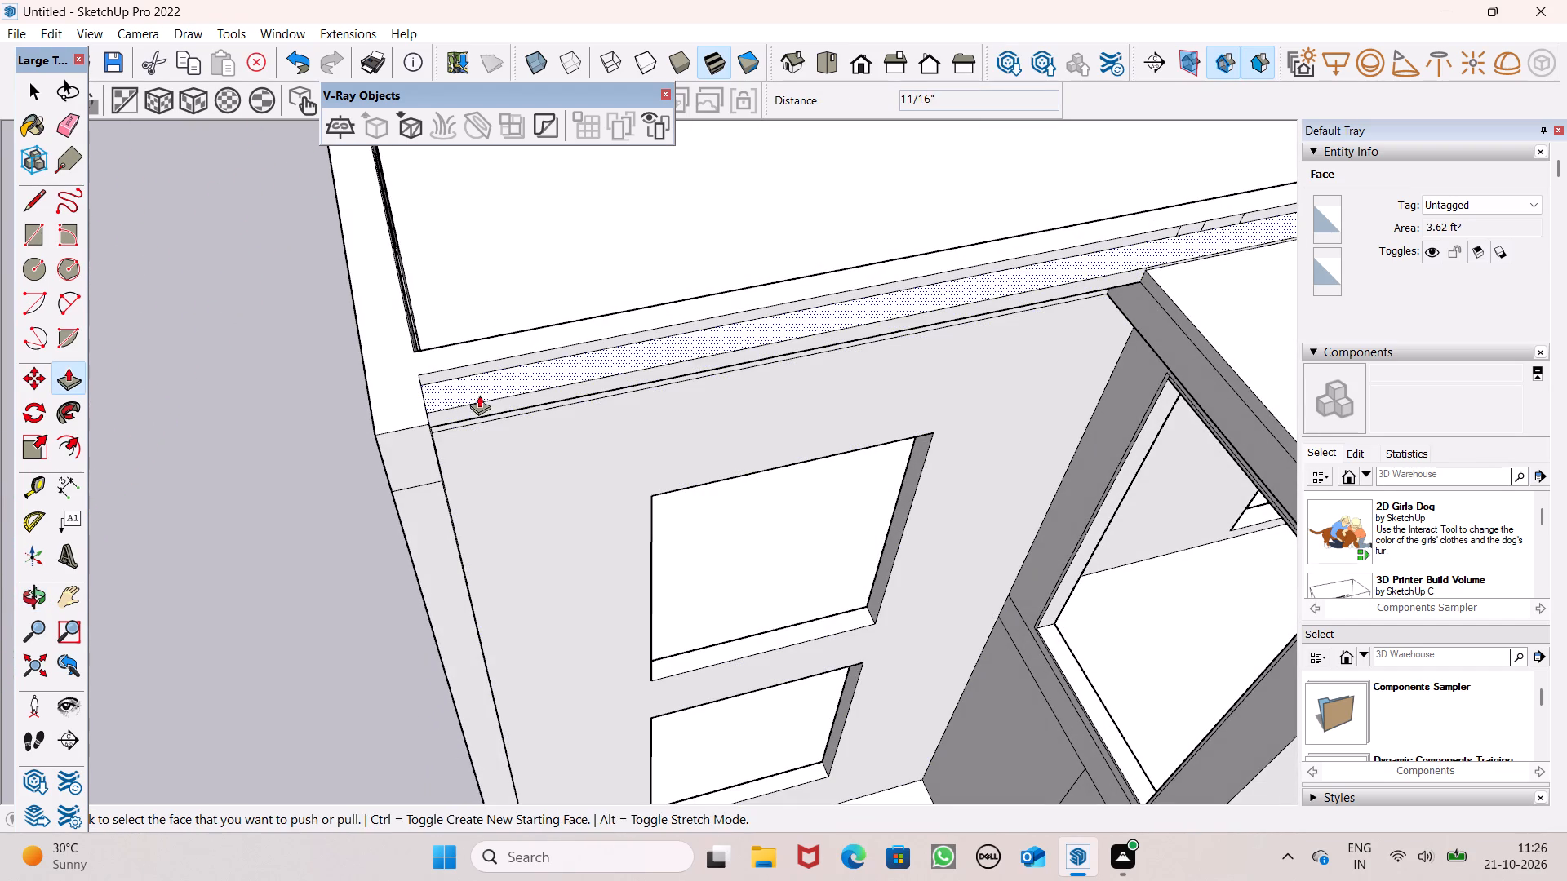
pyautogui.moveTo(480, 395); pyautogui.dragTo(456, 356)
# Examine the front parapet strips on both sides of the balcony roof and the whole front facade.
pyautogui.scroll(-12, 380, 317)
pyautogui.moveTo(576, 343); pyautogui.dragTo(214, 180, button='middle')
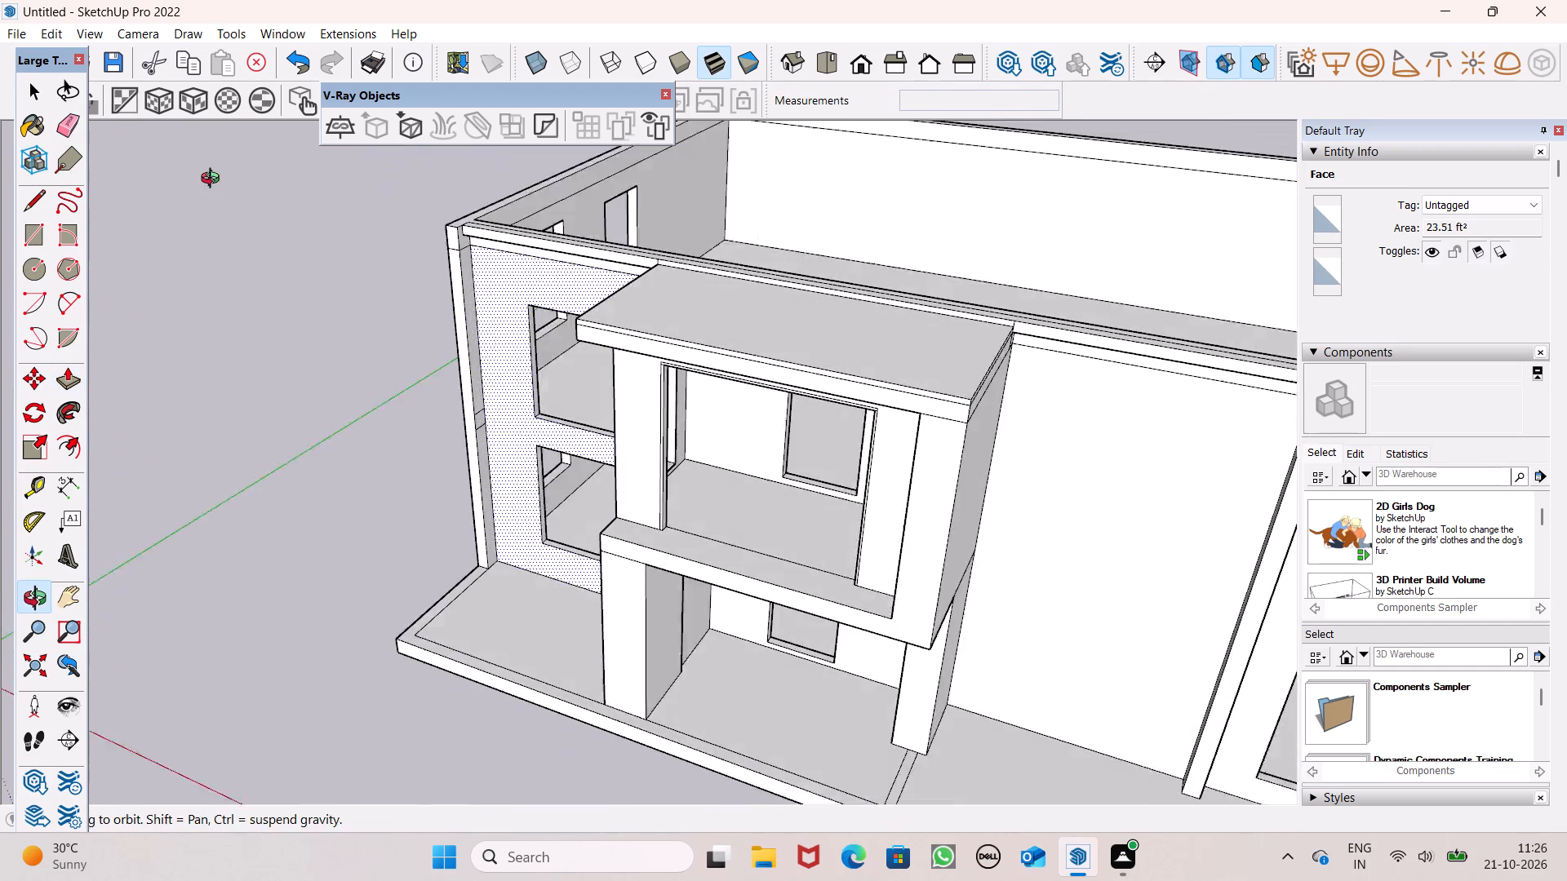
pyautogui.moveTo(214, 180); pyautogui.dragTo(204, 175, button='middle')
pyautogui.scroll(-3, 506, 287)
pyautogui.scroll(7, 920, 336)
pyautogui.moveTo(910, 324); pyautogui.dragTo(716, 320, button='middle')
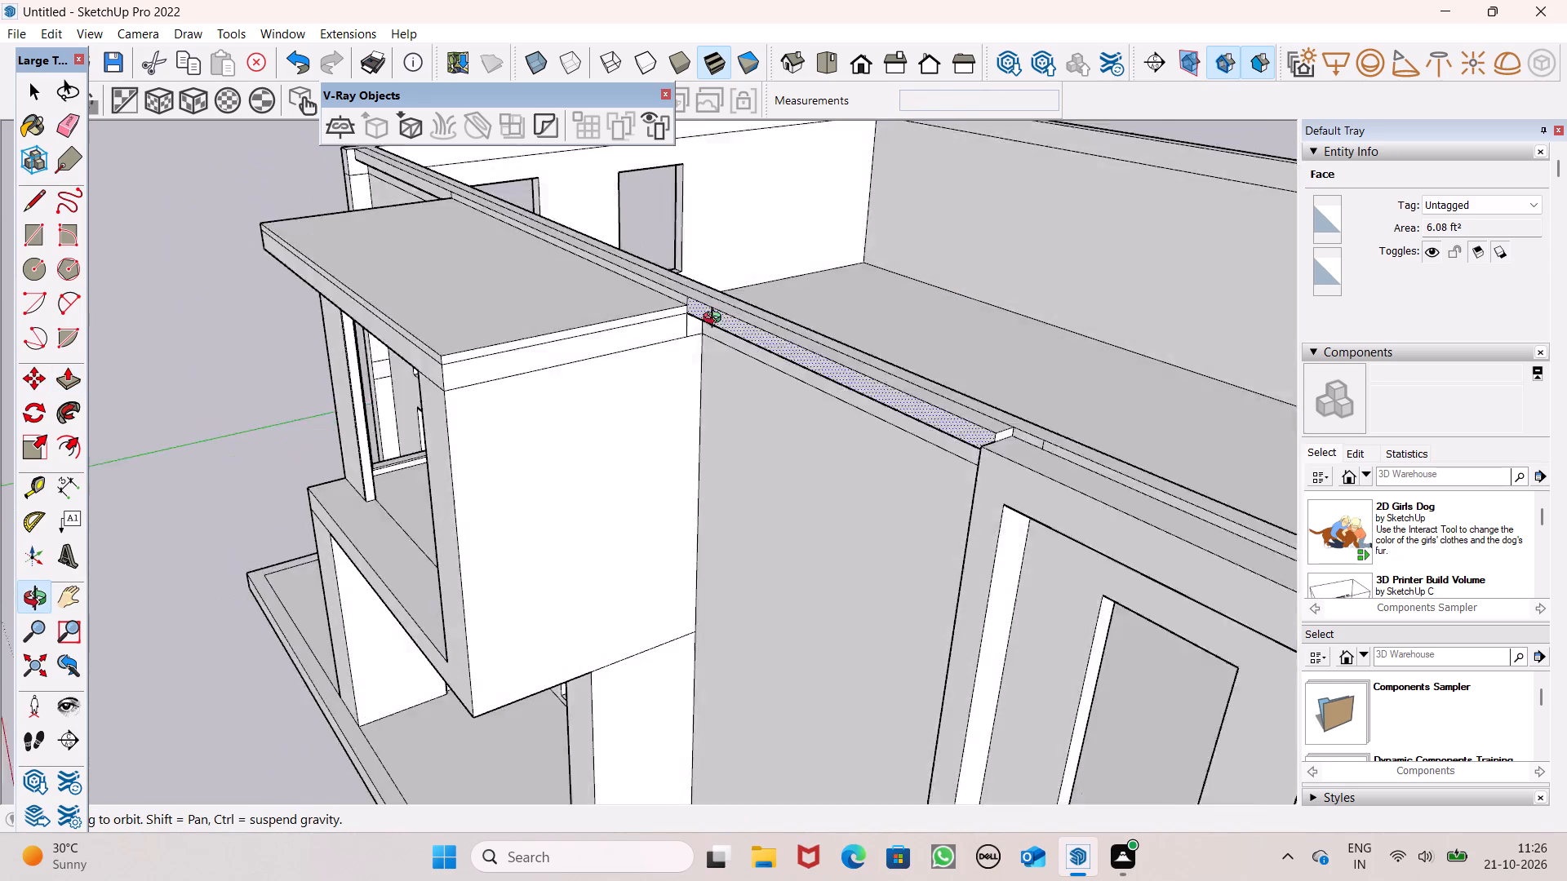
pyautogui.moveTo(716, 320); pyautogui.dragTo(689, 334, button='middle')
pyautogui.scroll(1, 836, 398)
pyautogui.moveTo(837, 397); pyautogui.dragTo(945, 282, button='middle')
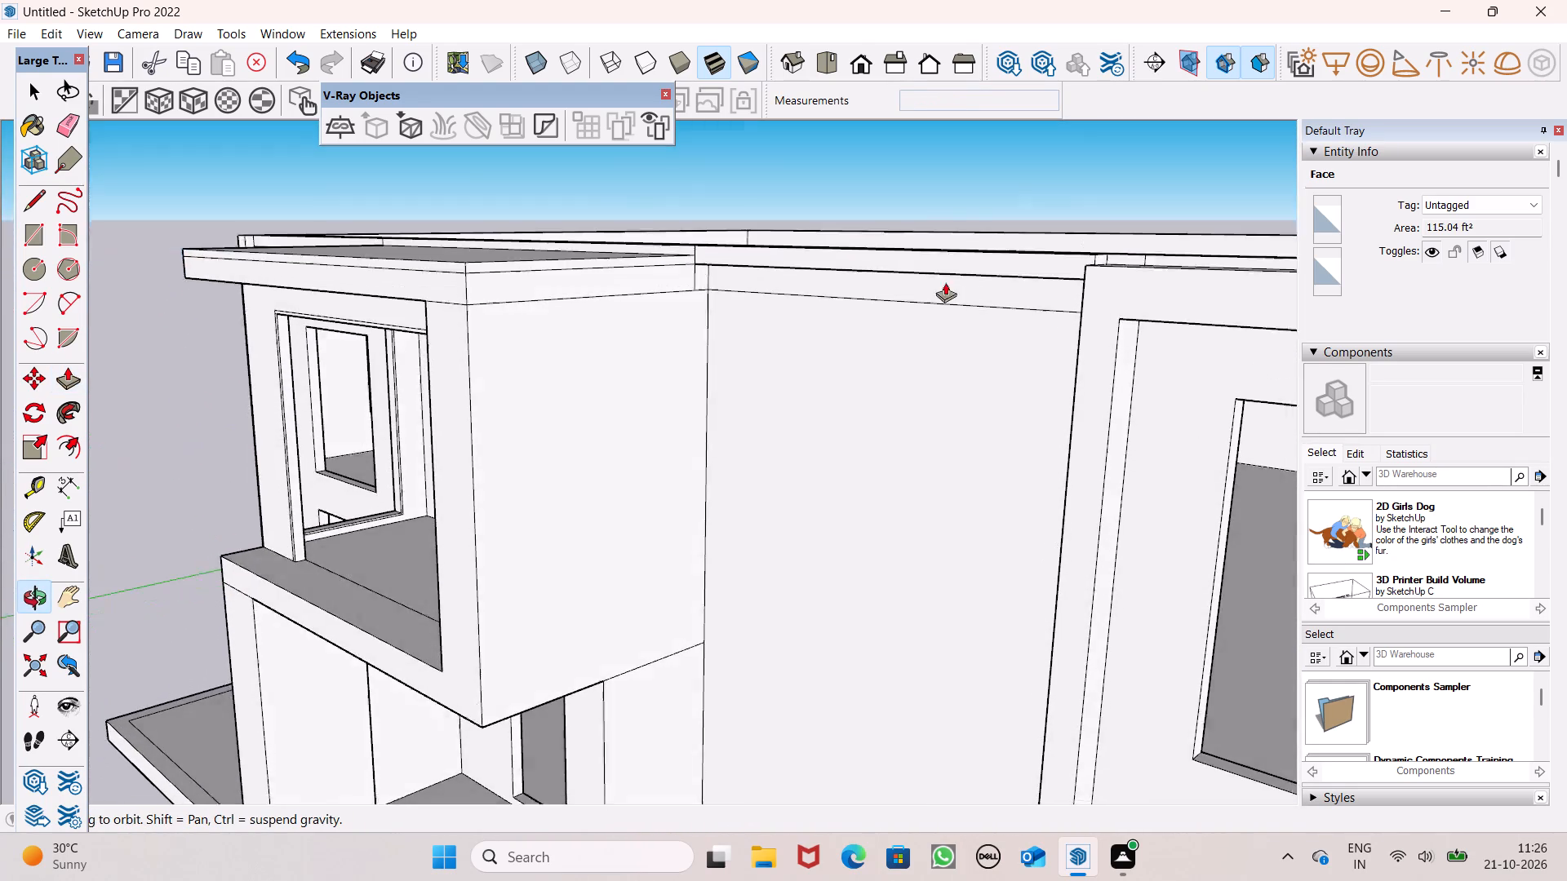
pyautogui.moveTo(945, 282); pyautogui.dragTo(947, 281, button='middle')
pyautogui.scroll(-8, 922, 302)
pyautogui.scroll(-4, 823, 383)
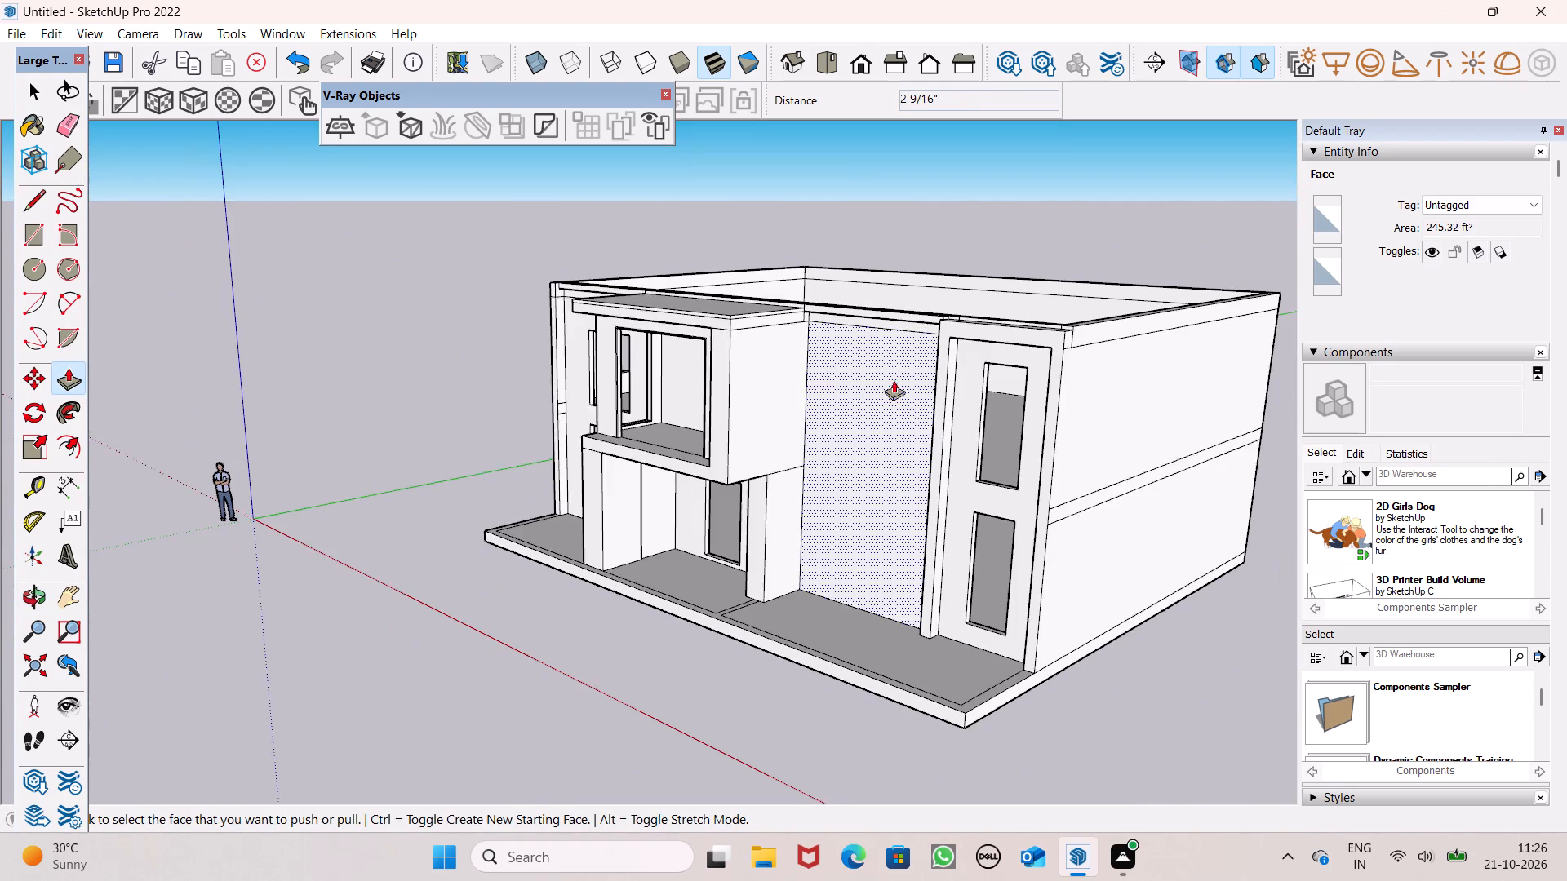
# Pull the top face of the projecting window bay at the front corner up 10 1/2".
pyautogui.moveTo(877, 383); pyautogui.dragTo(705, 425, button='middle')
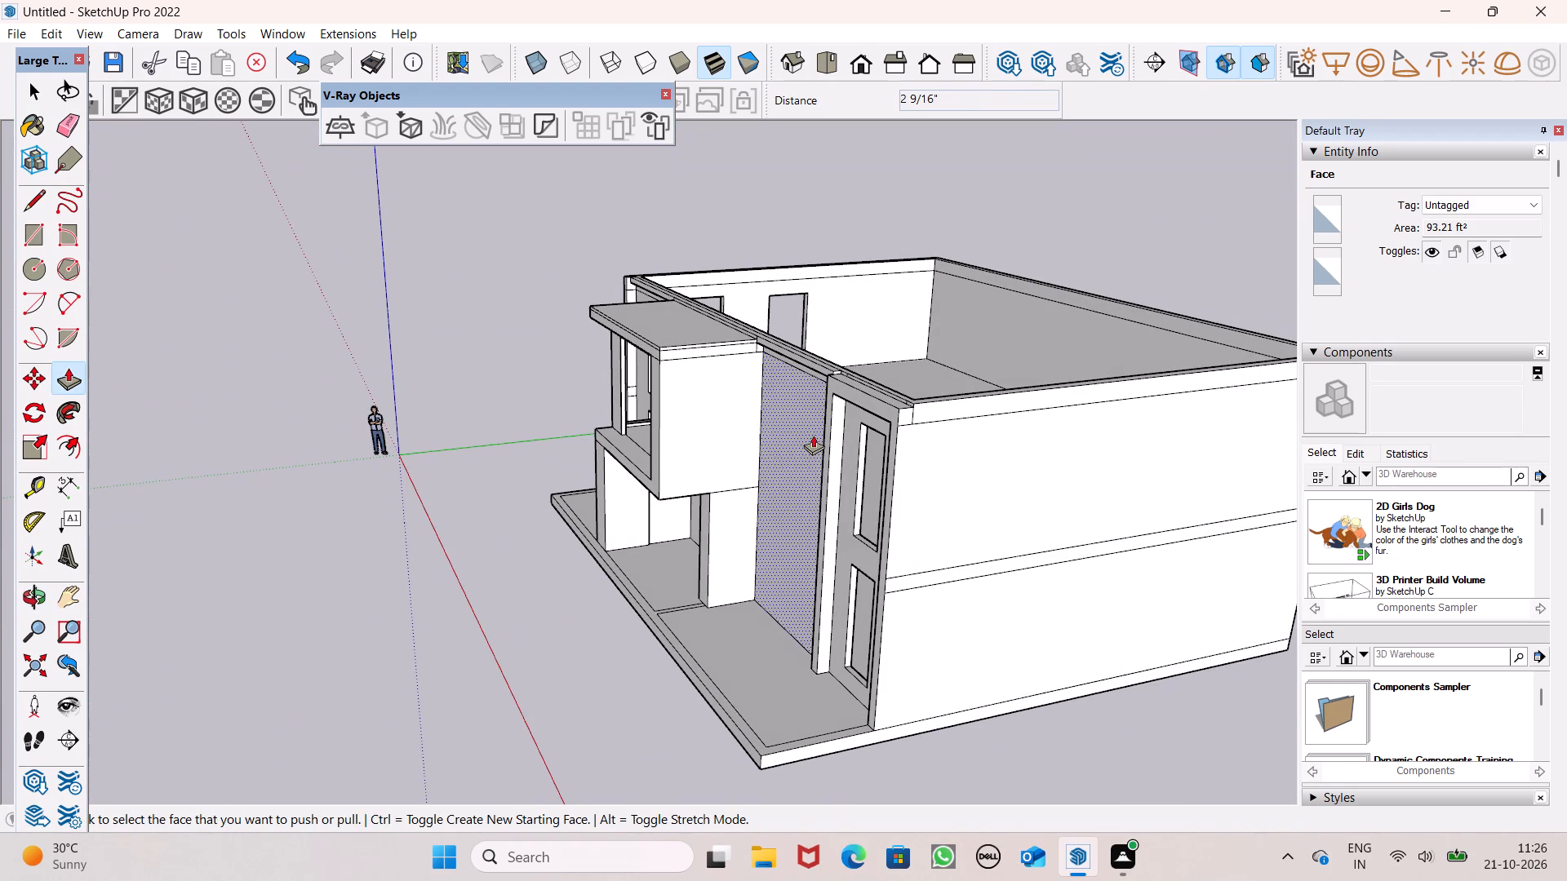
pyautogui.moveTo(883, 422); pyautogui.dragTo(935, 609, button='middle')
pyautogui.scroll(6, 905, 583)
pyautogui.moveTo(898, 521); pyautogui.dragTo(895, 502)
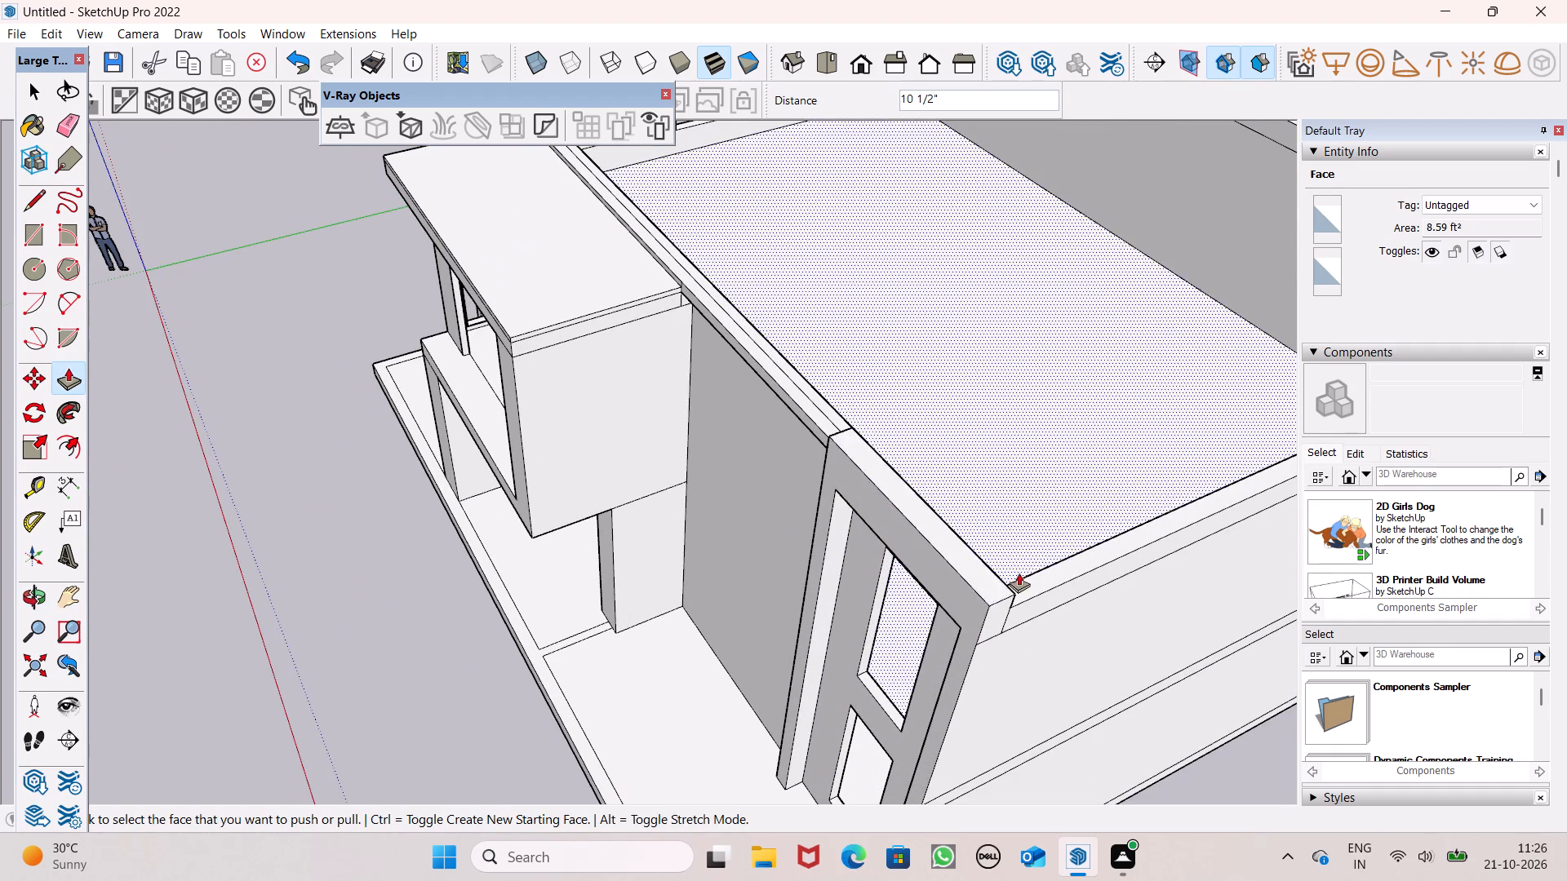
# Examine the raised top of the corner window bay and its junction with the parapet from the side and front.
pyautogui.scroll(-4, 1014, 575)
pyautogui.moveTo(1050, 671); pyautogui.dragTo(670, 475, button='middle')
pyautogui.scroll(-3, 634, 423)
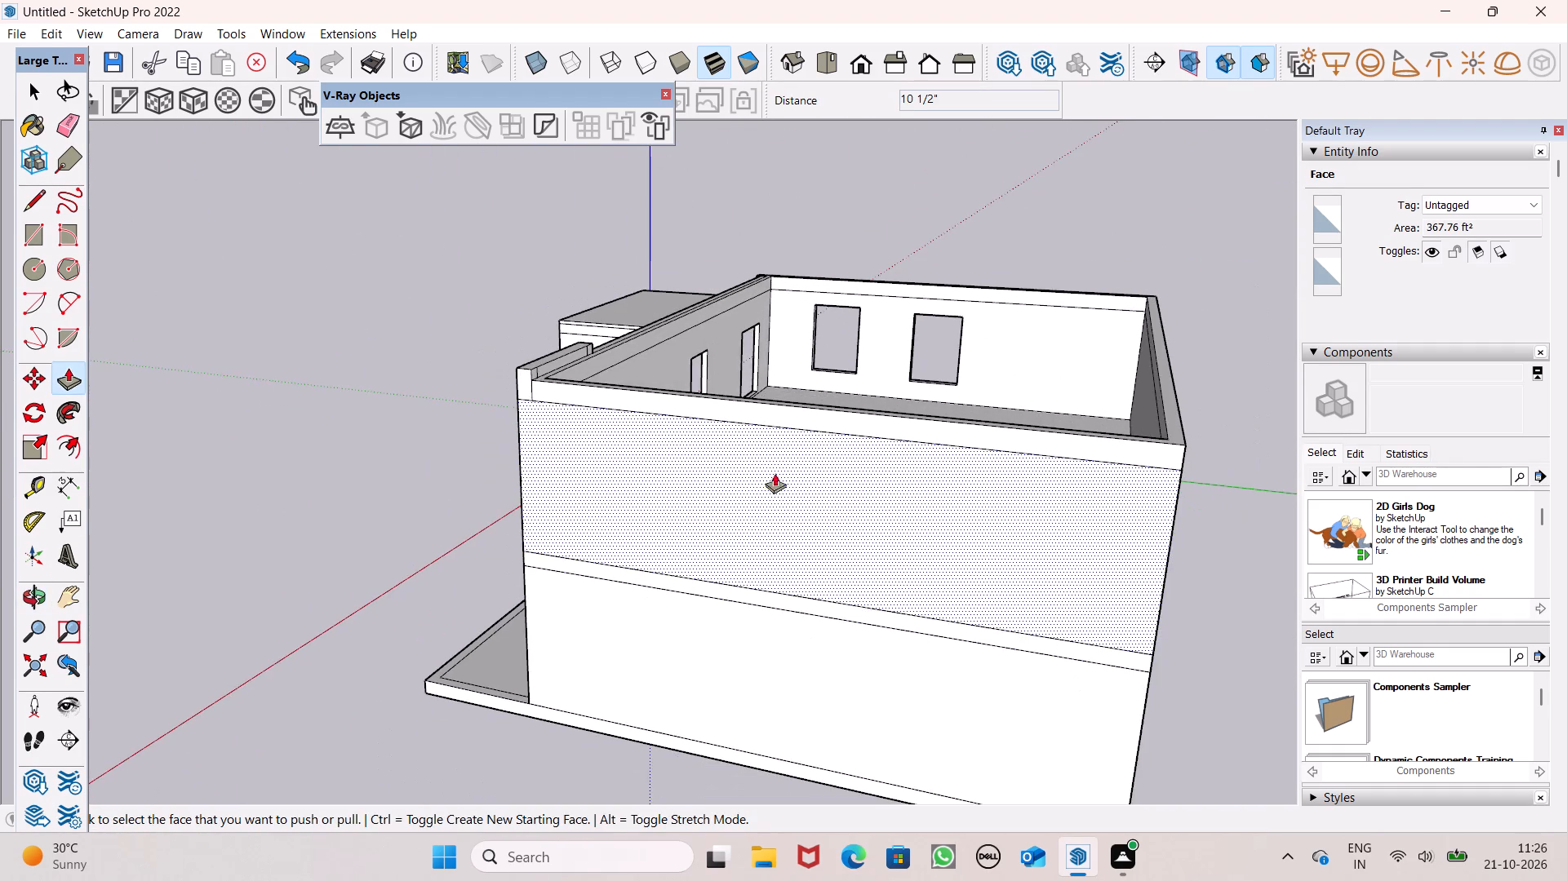
pyautogui.moveTo(810, 467); pyautogui.dragTo(670, 509, button='middle')
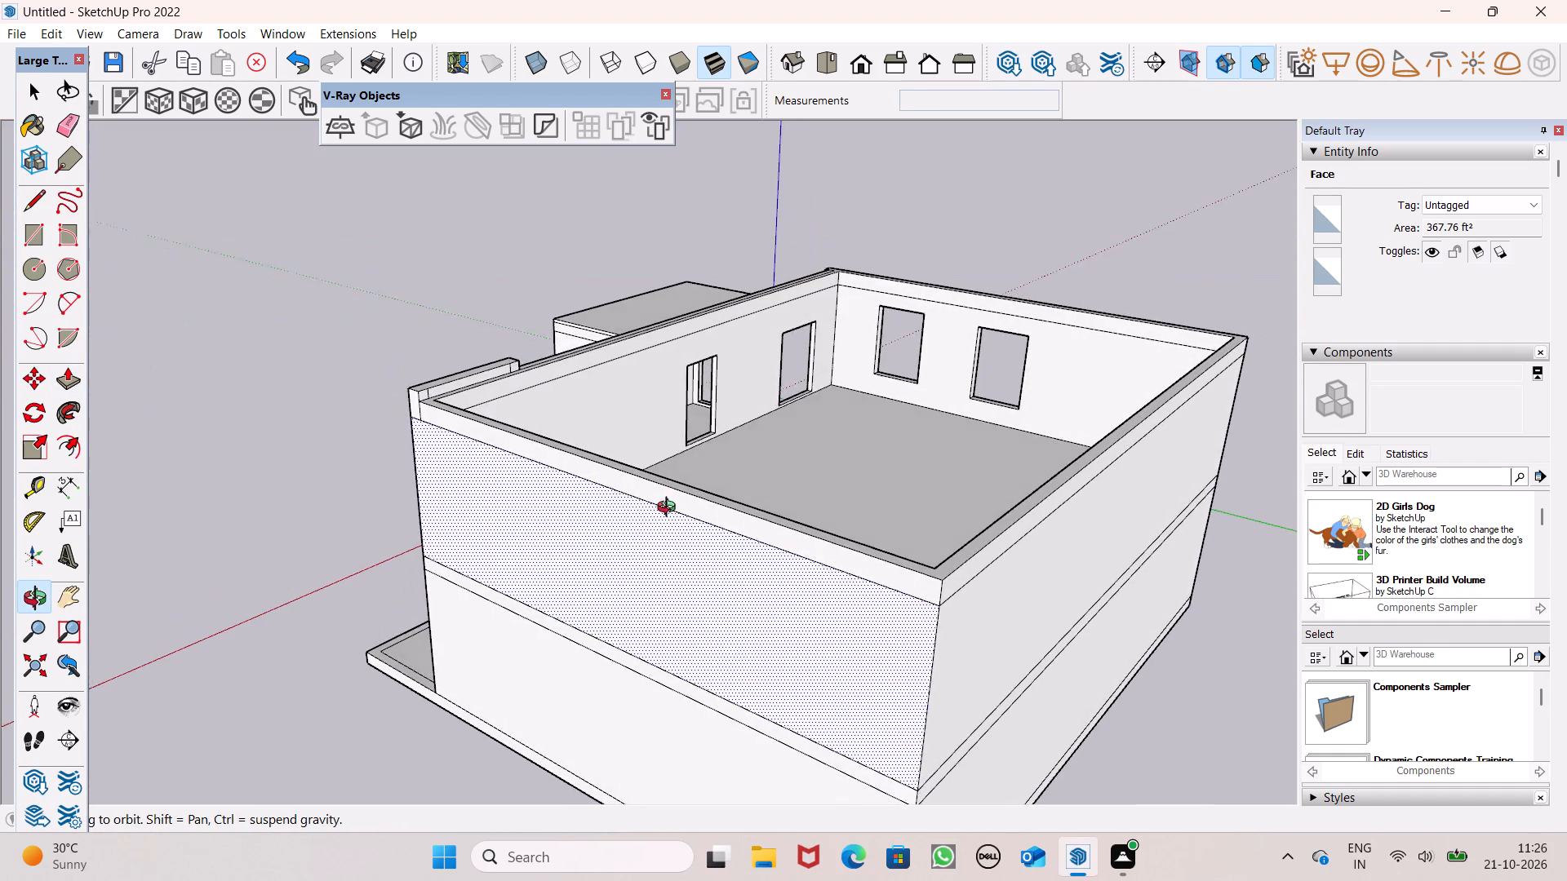
pyautogui.moveTo(670, 509); pyautogui.dragTo(1095, 598, button='middle')
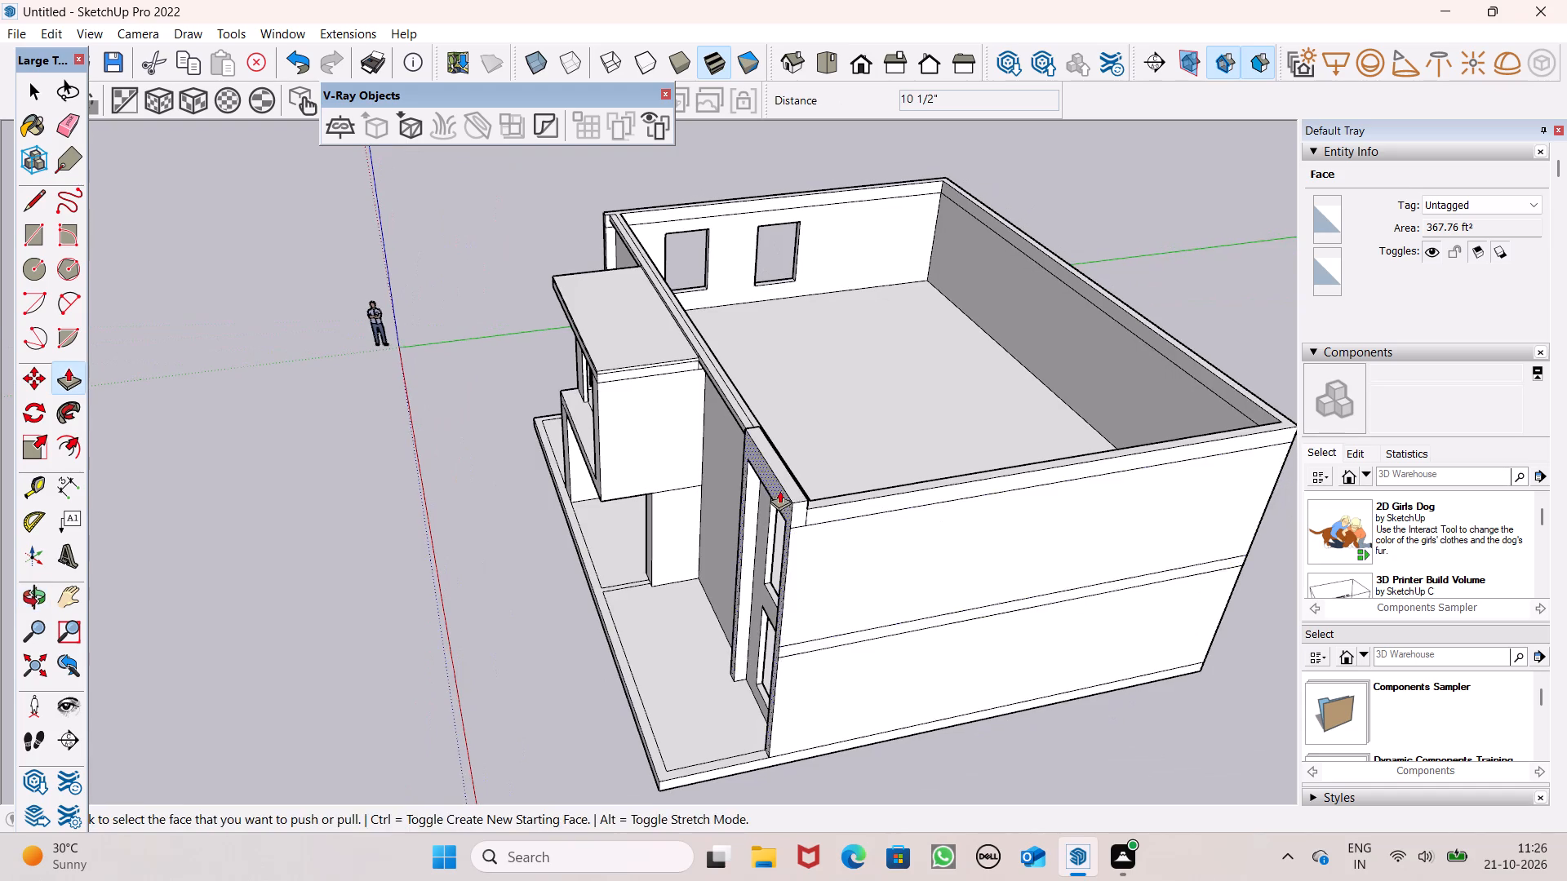
pyautogui.moveTo(785, 494); pyautogui.dragTo(566, 456, button='middle')
pyautogui.scroll(1, 1017, 368)
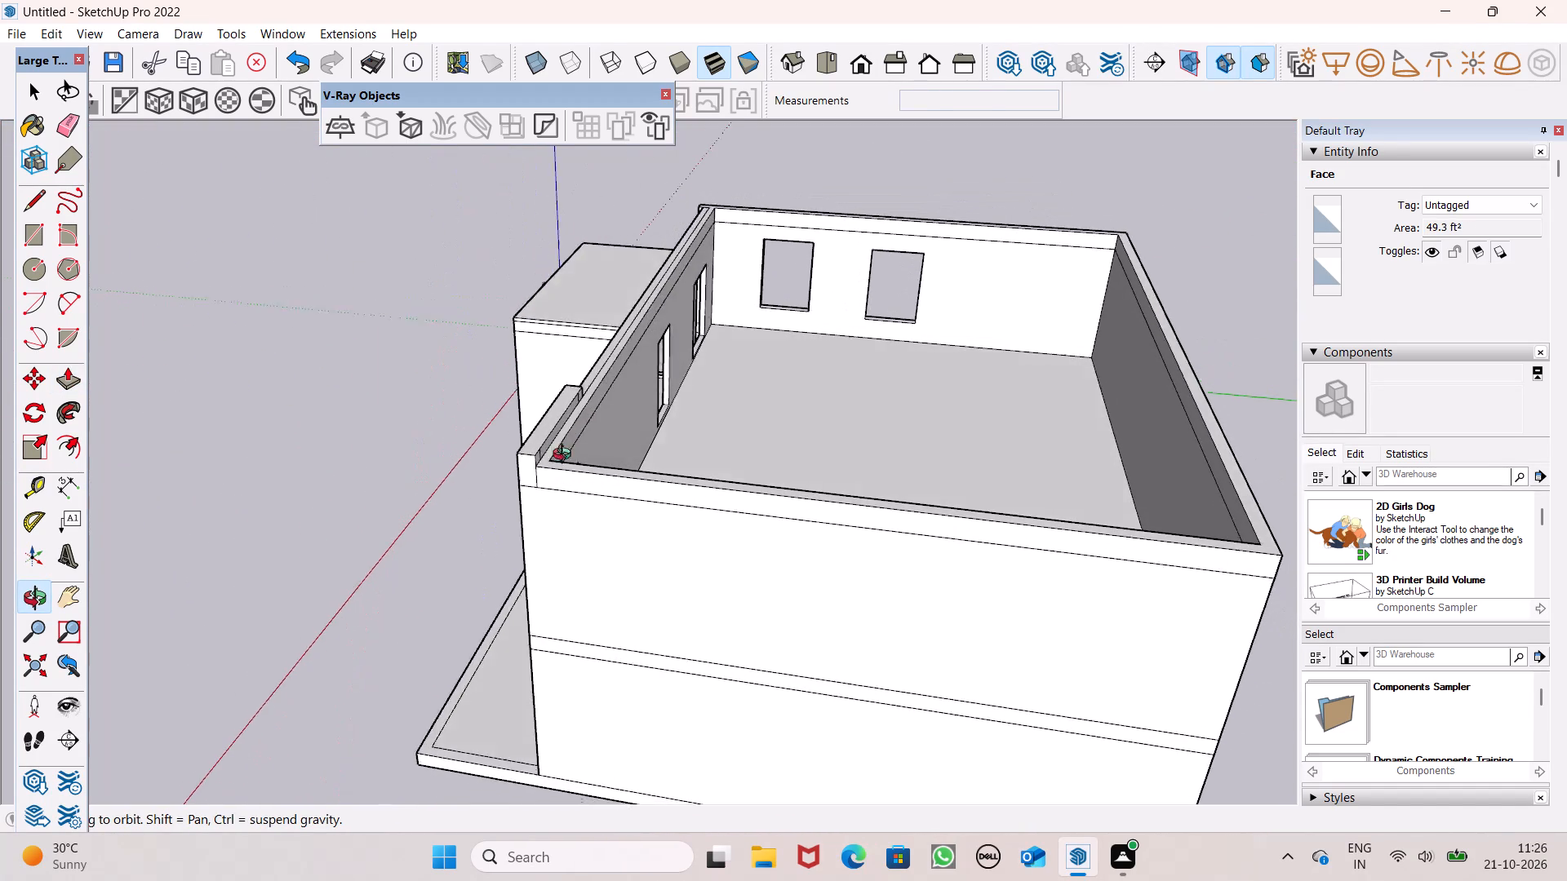
pyautogui.moveTo(566, 456); pyautogui.dragTo(564, 459, button='middle')
pyautogui.scroll(12, 544, 459)
pyautogui.scroll(-2, 533, 464)
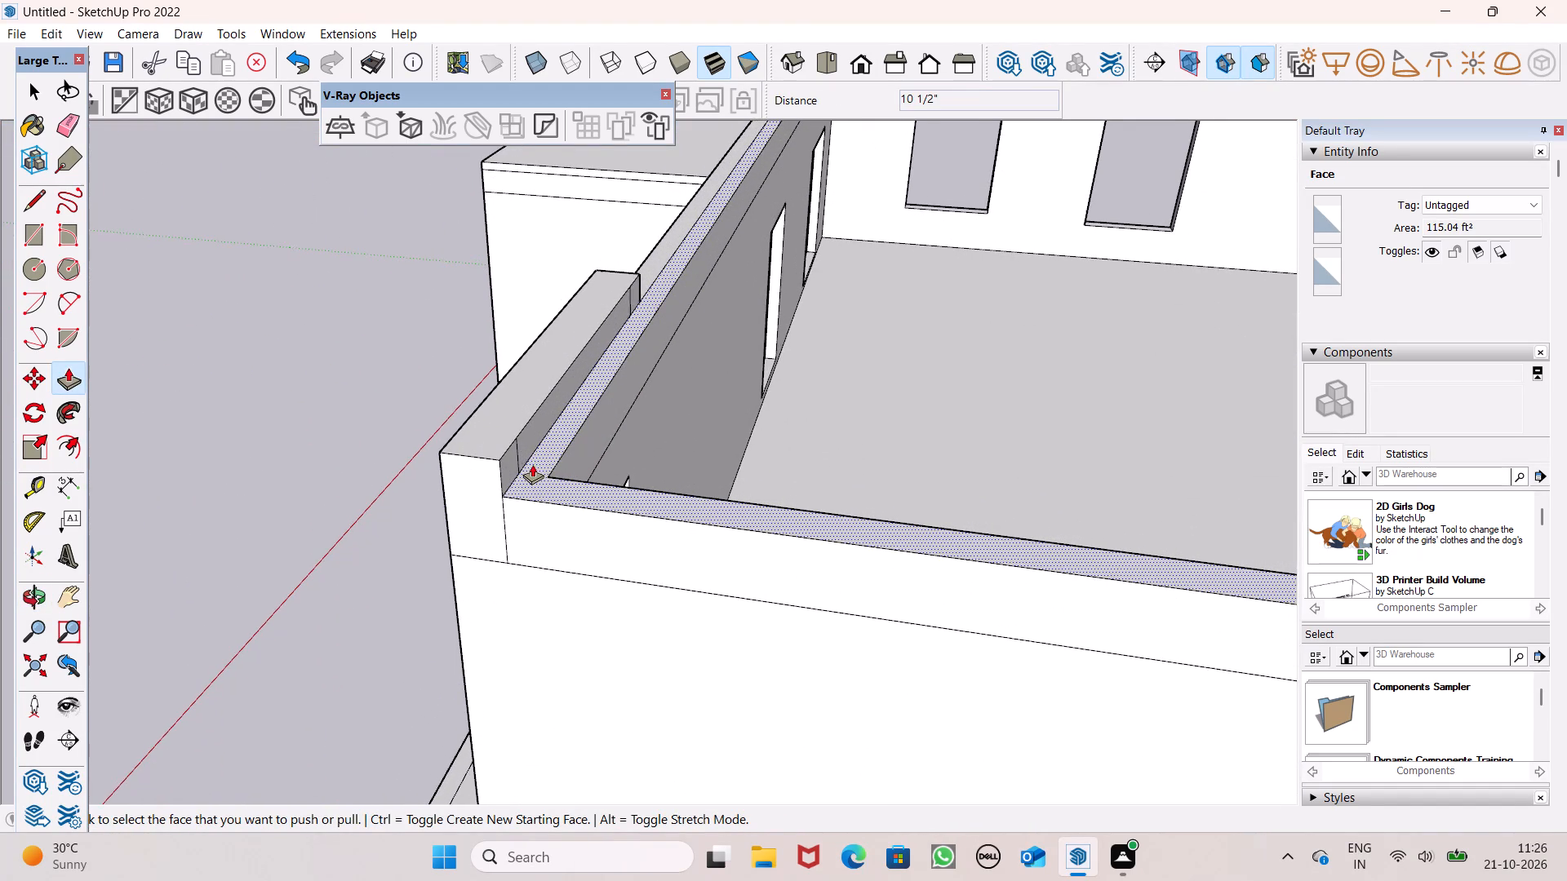
pyautogui.scroll(-5, 553, 506)
pyautogui.moveTo(510, 549); pyautogui.dragTo(1003, 353, button='middle')
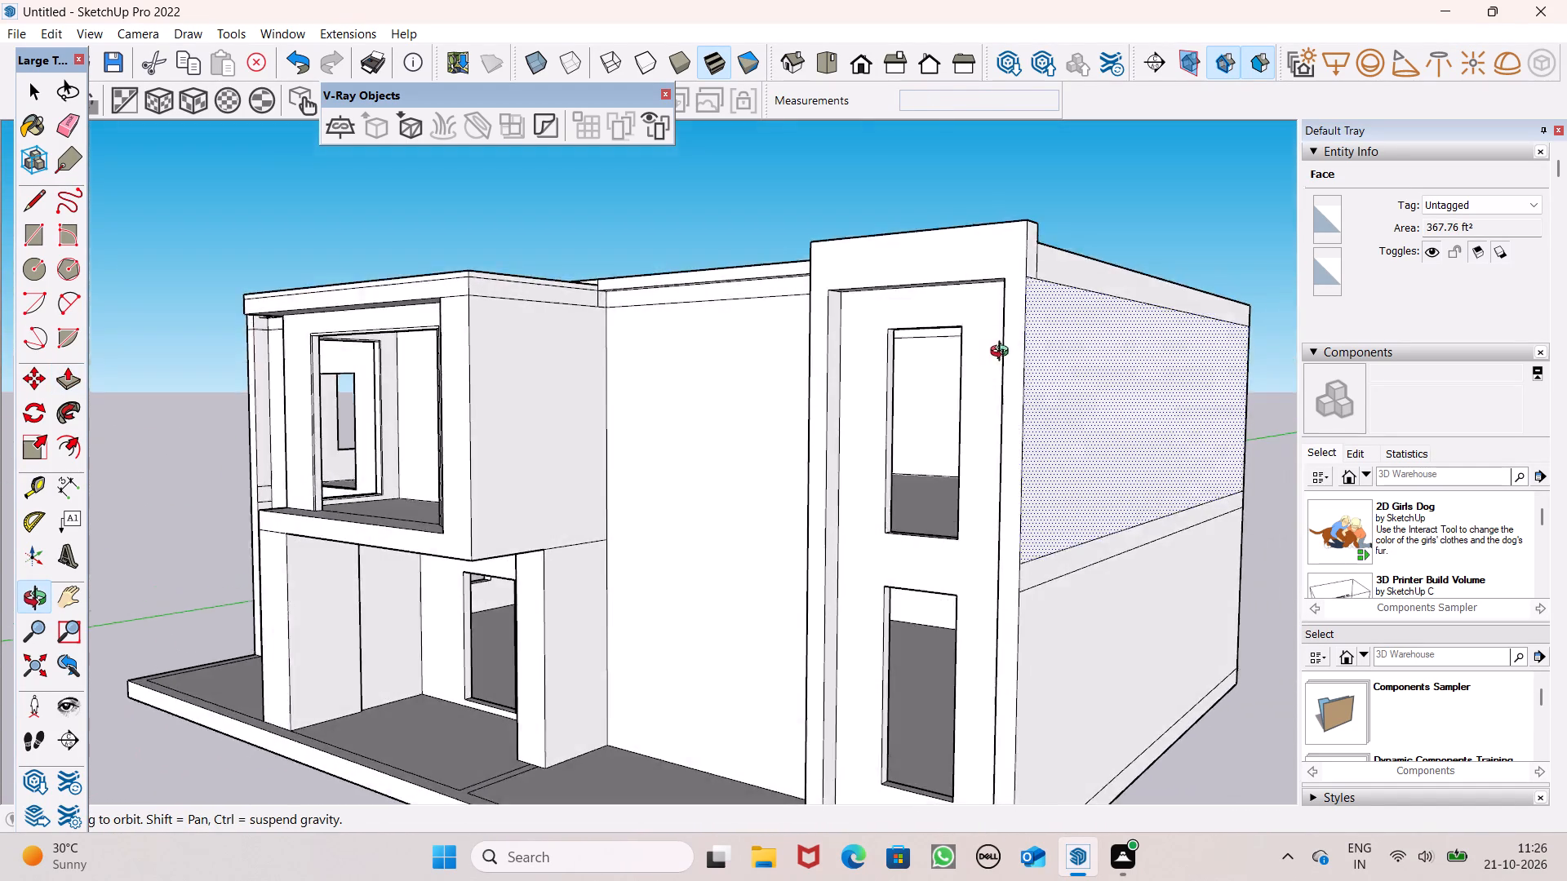
pyautogui.moveTo(1003, 353); pyautogui.dragTo(592, 567, button='middle')
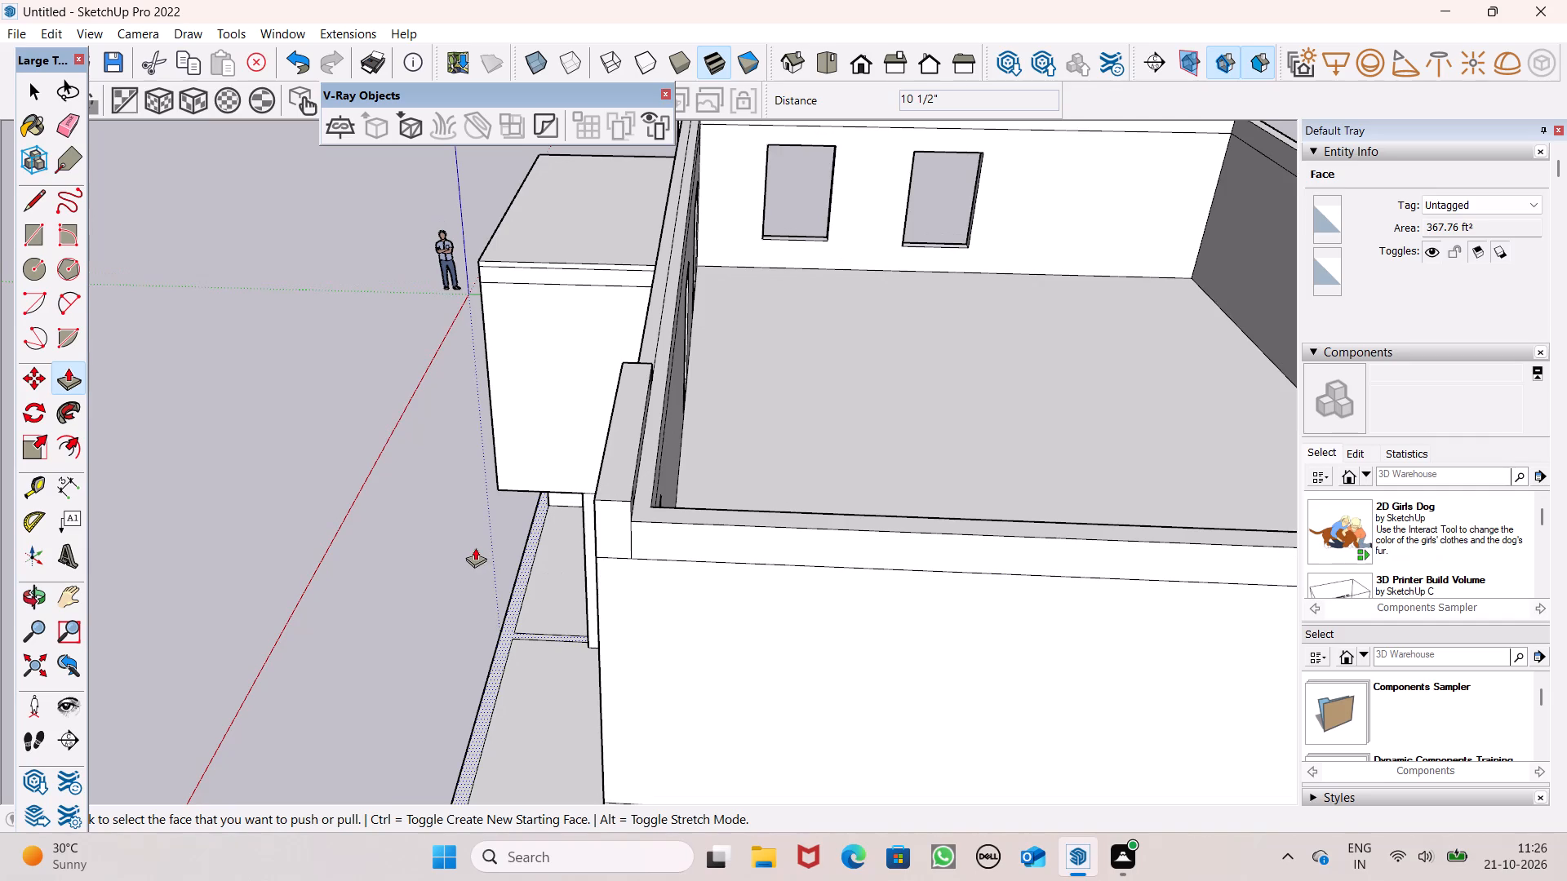
pyautogui.scroll(-1, 475, 547)
pyautogui.press('space')
# Examine the whole house from the front, the windowed side wall and above.
pyautogui.scroll(-4, 436, 516)
pyautogui.moveTo(446, 553); pyautogui.dragTo(1132, 440, button='middle')
pyautogui.scroll(1, 283, 418)
pyautogui.moveTo(283, 418); pyautogui.dragTo(434, 413, button='middle')
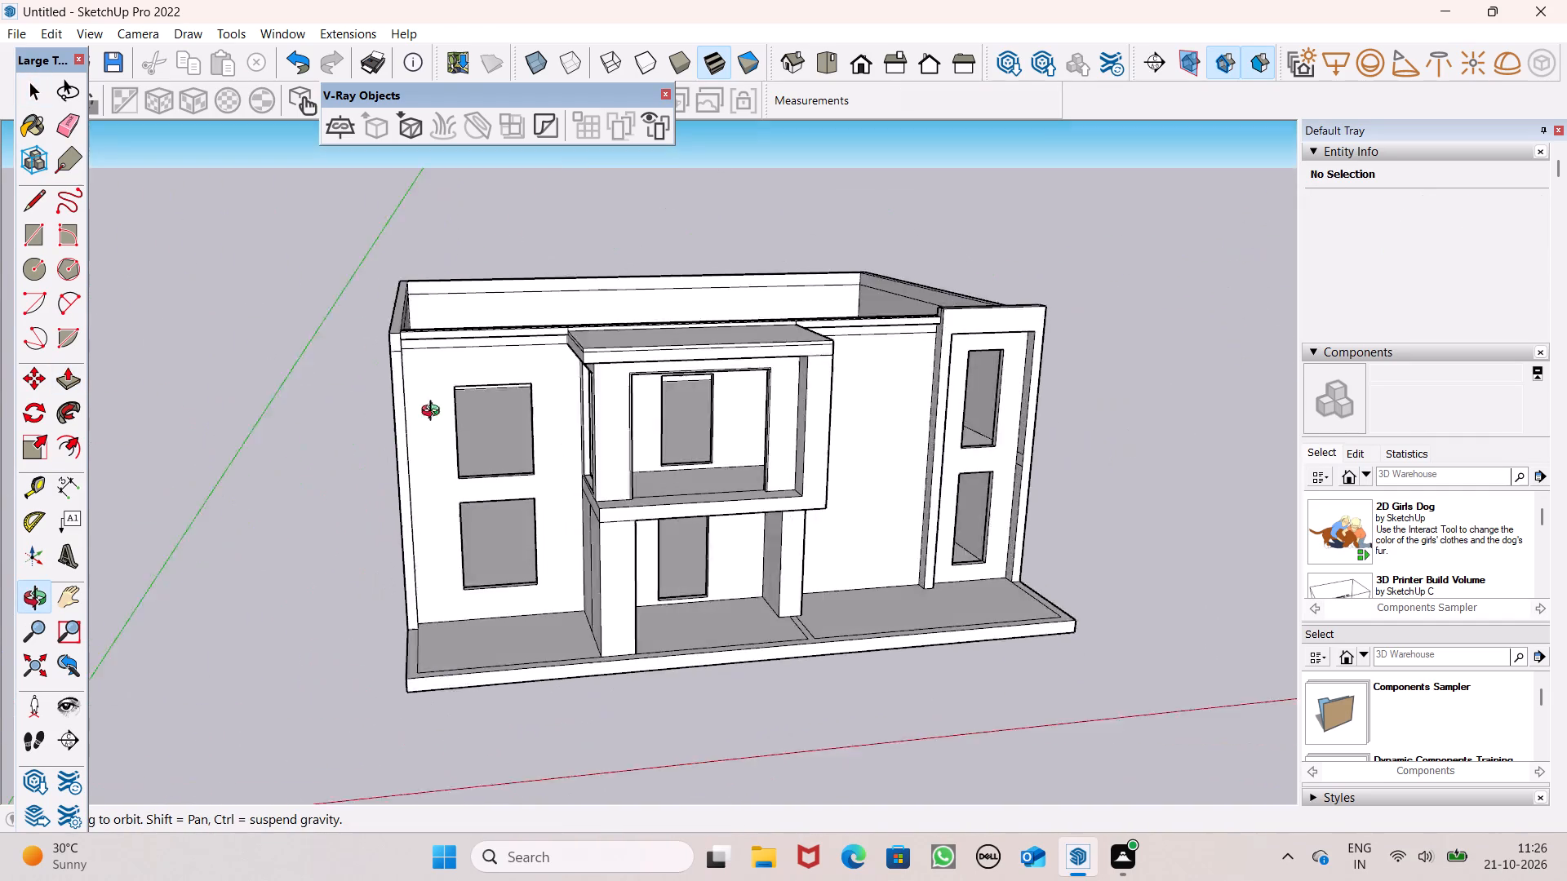
pyautogui.moveTo(434, 413); pyautogui.dragTo(726, 386, button='middle')
pyautogui.scroll(-3, 598, 334)
pyautogui.moveTo(486, 381); pyautogui.dragTo(753, 519, button='middle')
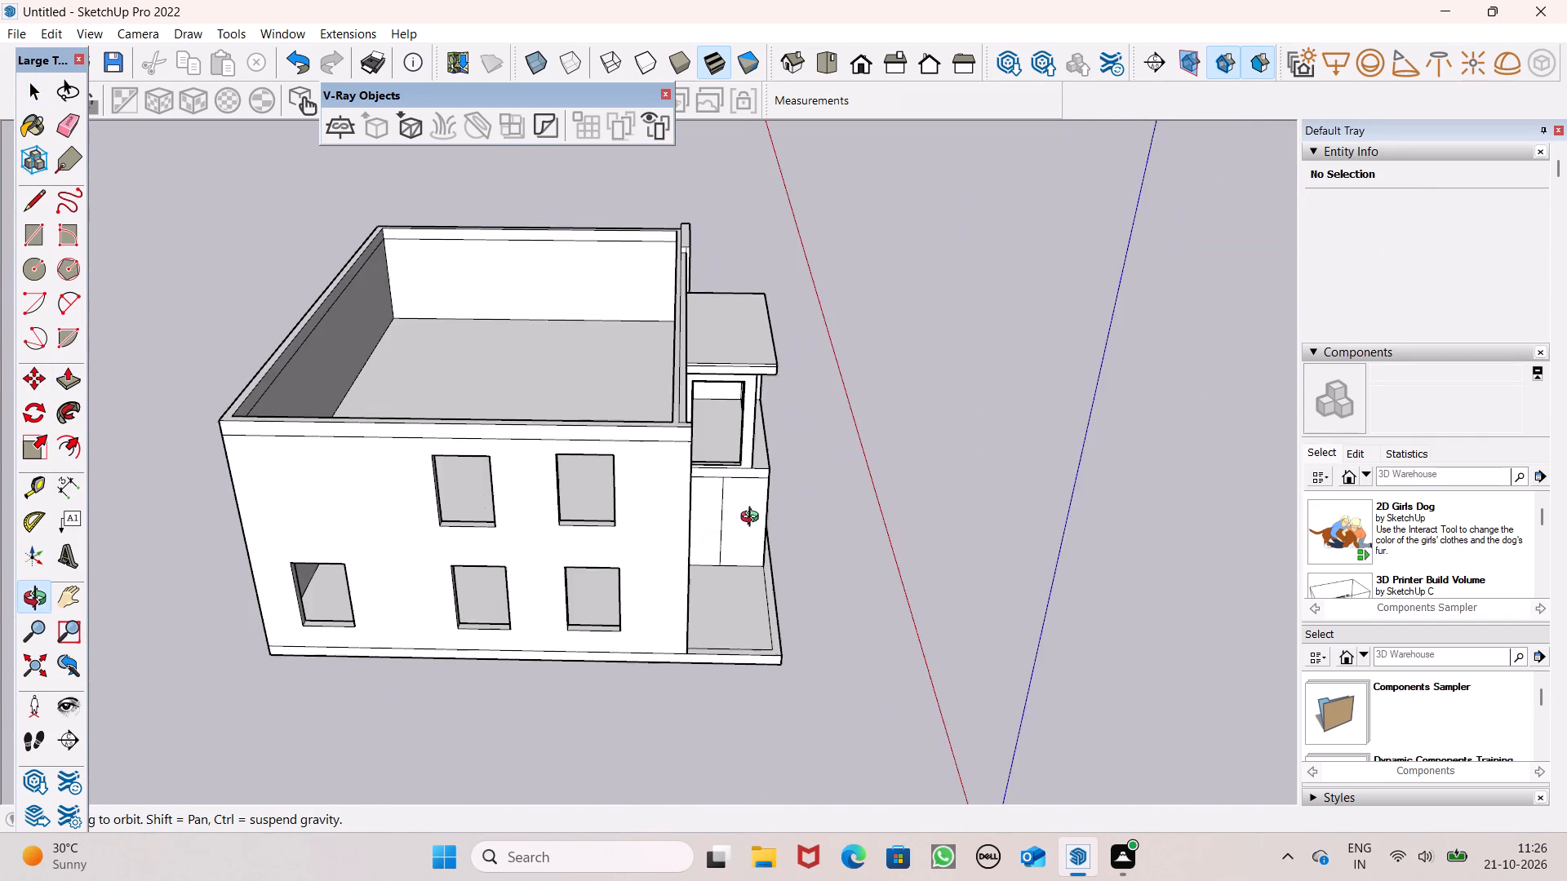
pyautogui.moveTo(753, 519); pyautogui.dragTo(752, 510, button='middle')
pyautogui.scroll(-2, 664, 392)
pyautogui.moveTo(748, 403); pyautogui.dragTo(60, 253, button='middle')
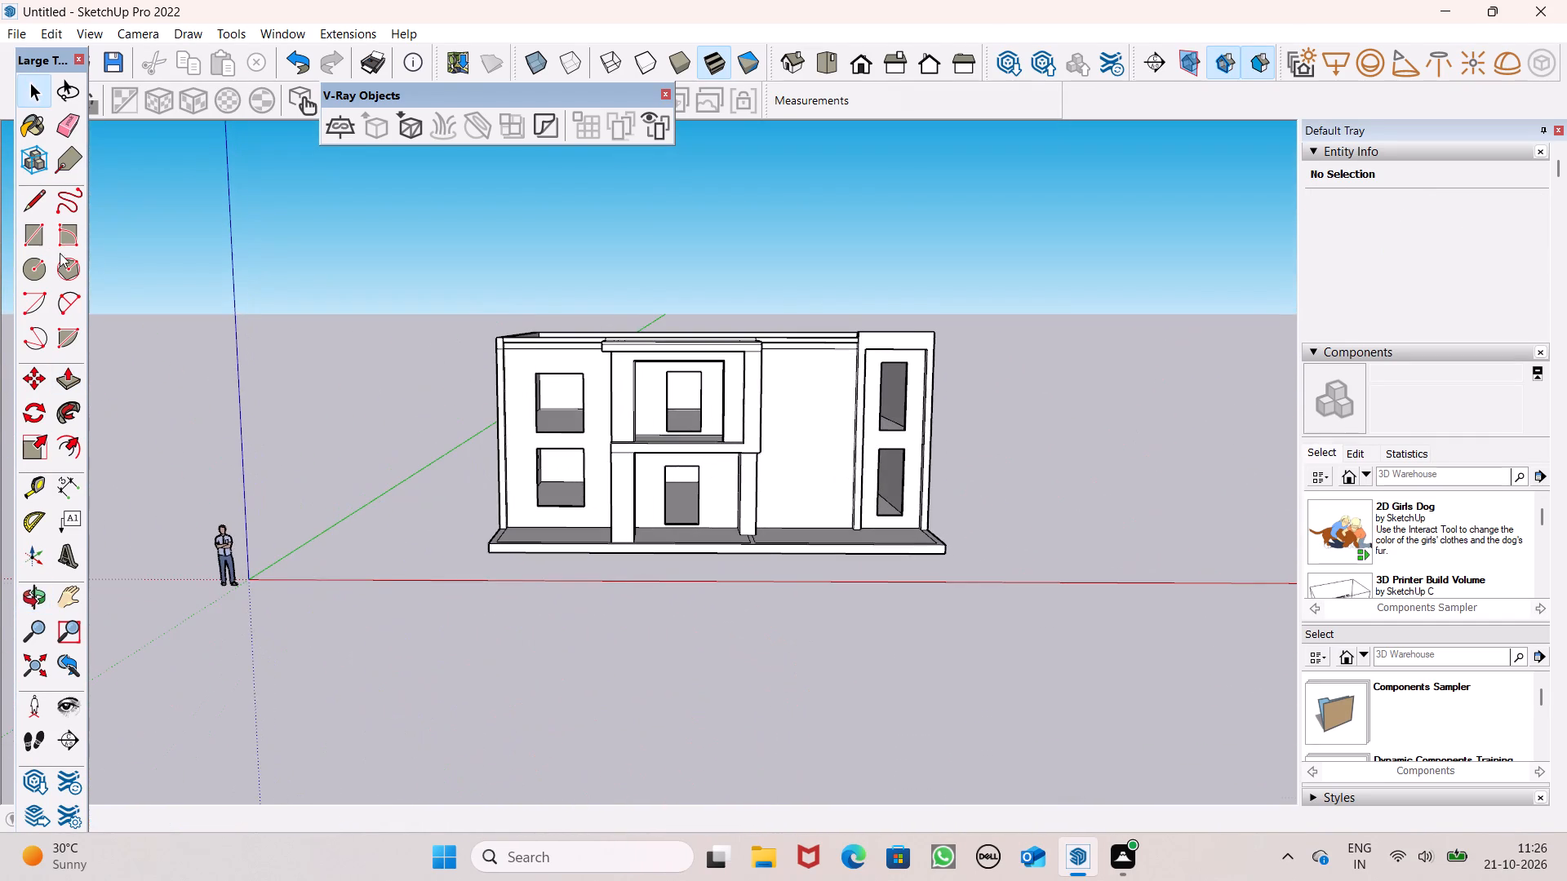
pyautogui.scroll(-3, 573, 356)
pyautogui.moveTo(555, 464); pyautogui.dragTo(508, 491, button='middle')
pyautogui.scroll(1, 508, 491)
pyautogui.scroll(8, 640, 493)
pyautogui.scroll(-3, 661, 516)
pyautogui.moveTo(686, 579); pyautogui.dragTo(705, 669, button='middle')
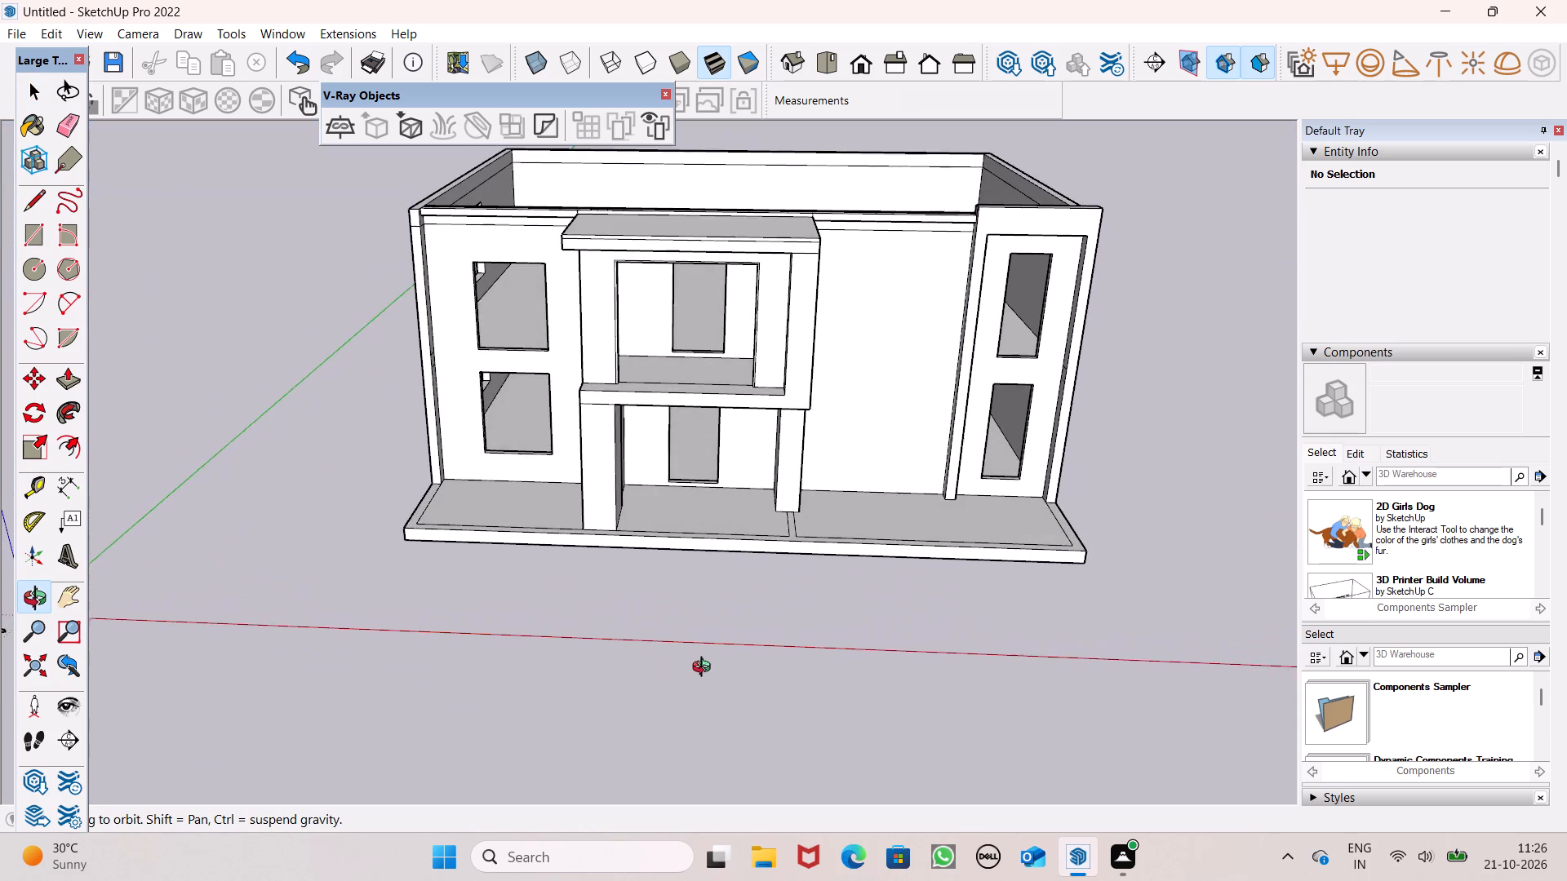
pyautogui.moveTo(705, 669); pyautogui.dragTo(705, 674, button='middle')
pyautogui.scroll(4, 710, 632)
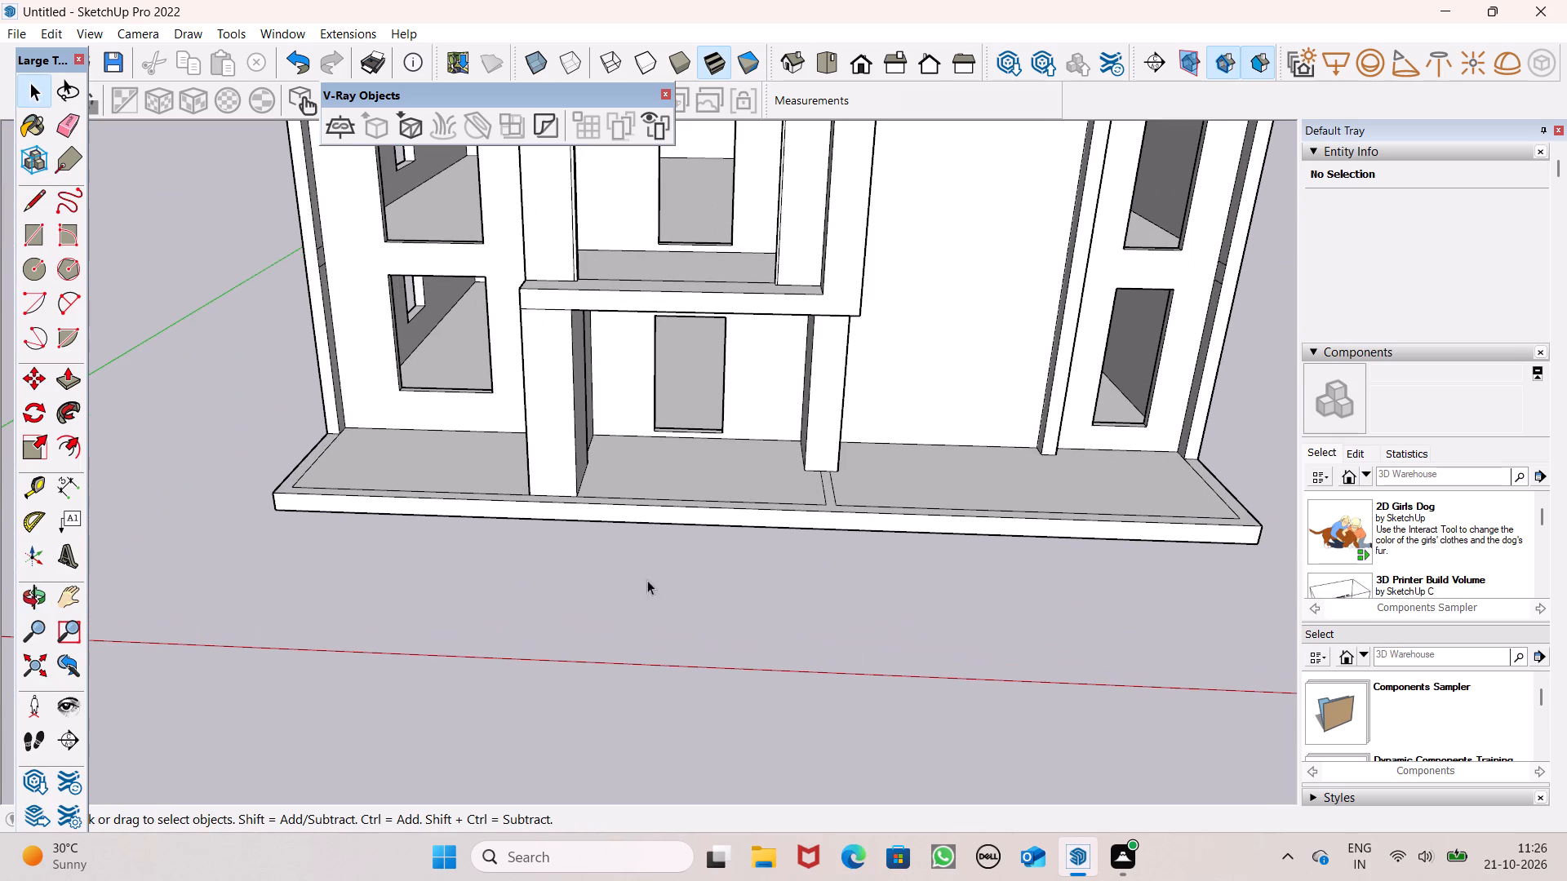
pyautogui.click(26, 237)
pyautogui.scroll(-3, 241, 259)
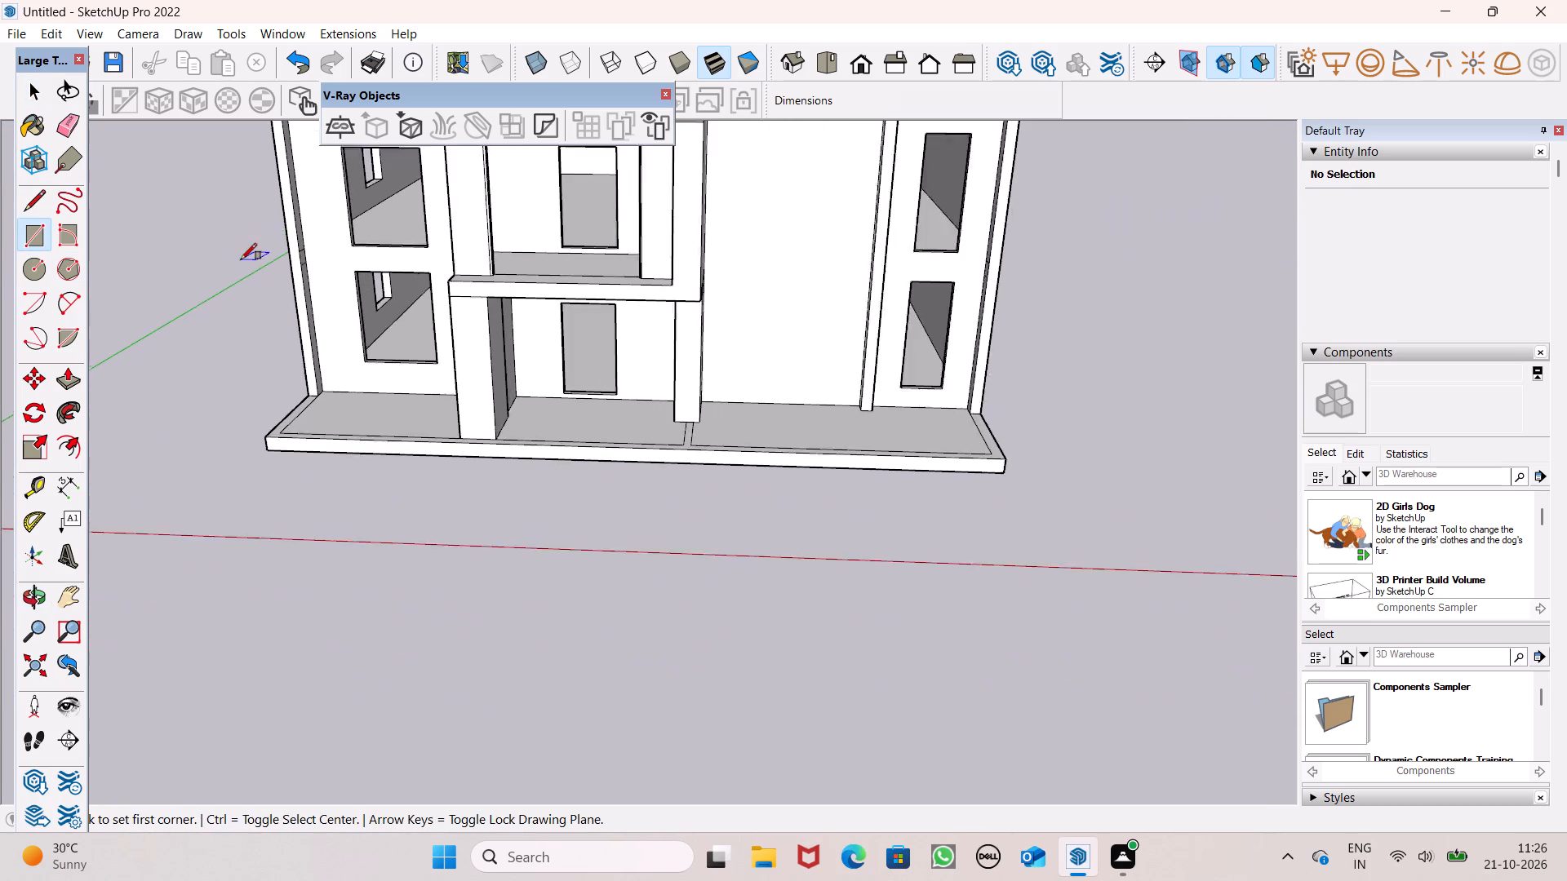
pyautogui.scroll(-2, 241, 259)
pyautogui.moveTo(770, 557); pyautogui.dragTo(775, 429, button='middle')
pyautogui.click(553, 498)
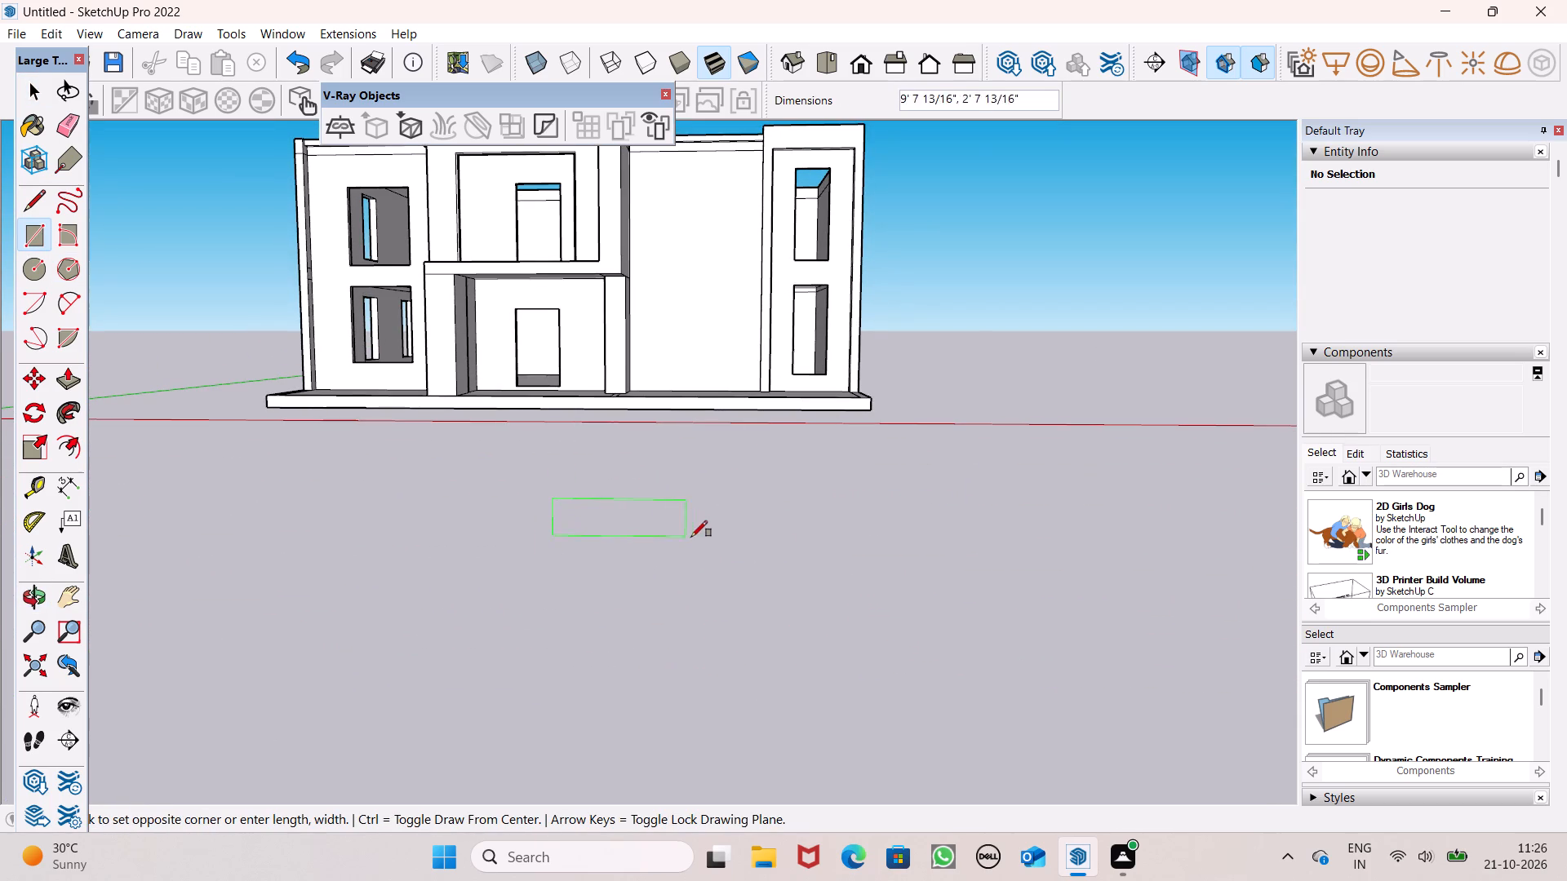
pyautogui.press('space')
# Draw a 3' by 1' rectangle on the ground beside the corner window bay end of the house.
pyautogui.scroll(-5, 711, 517)
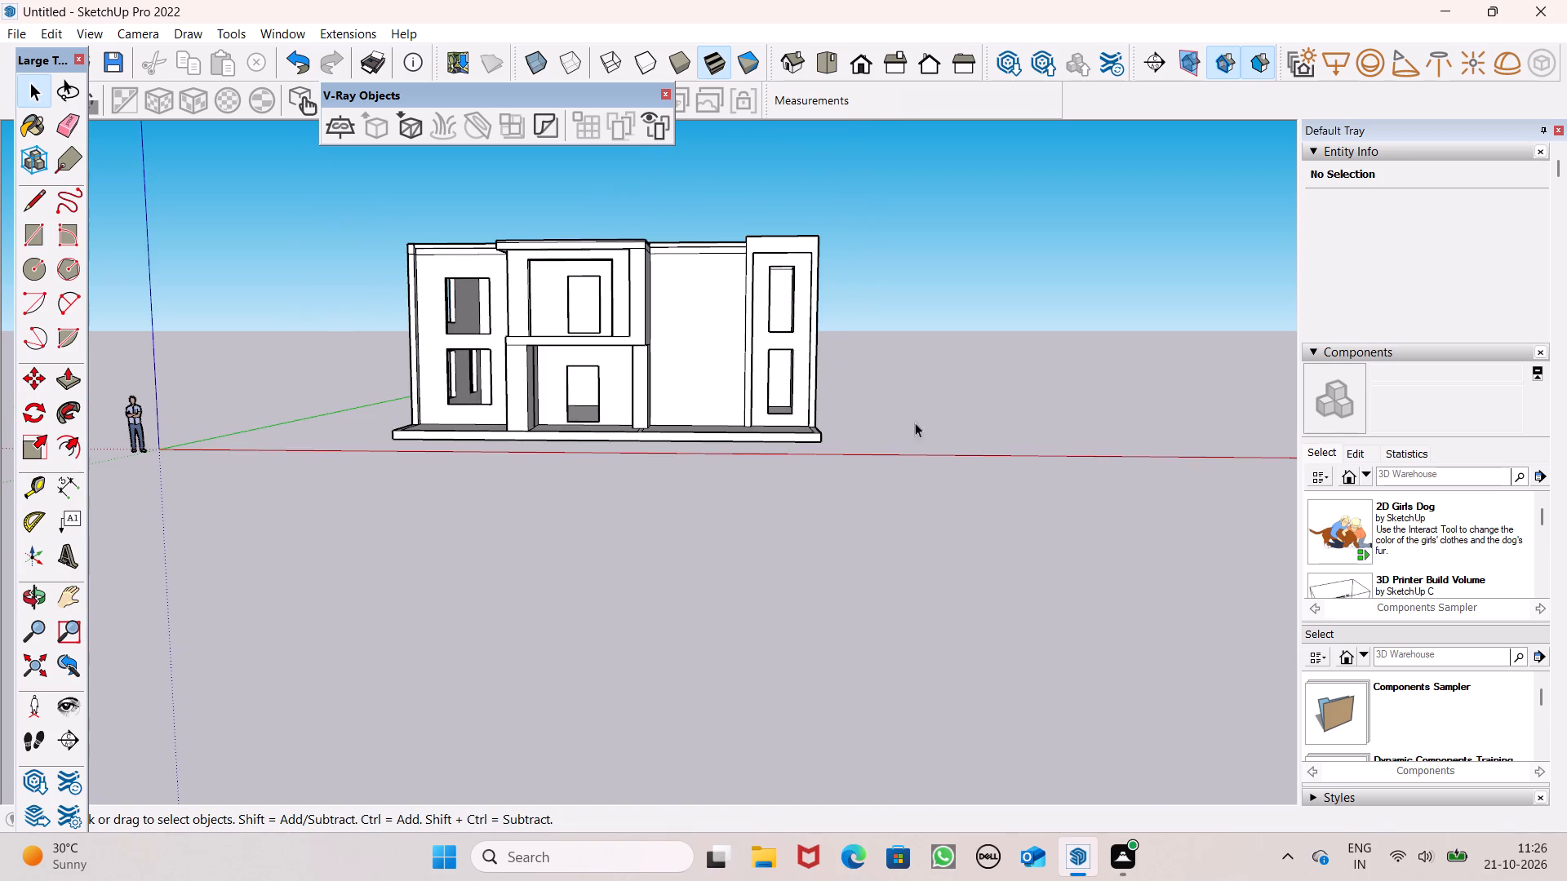
pyautogui.scroll(6, 1119, 401)
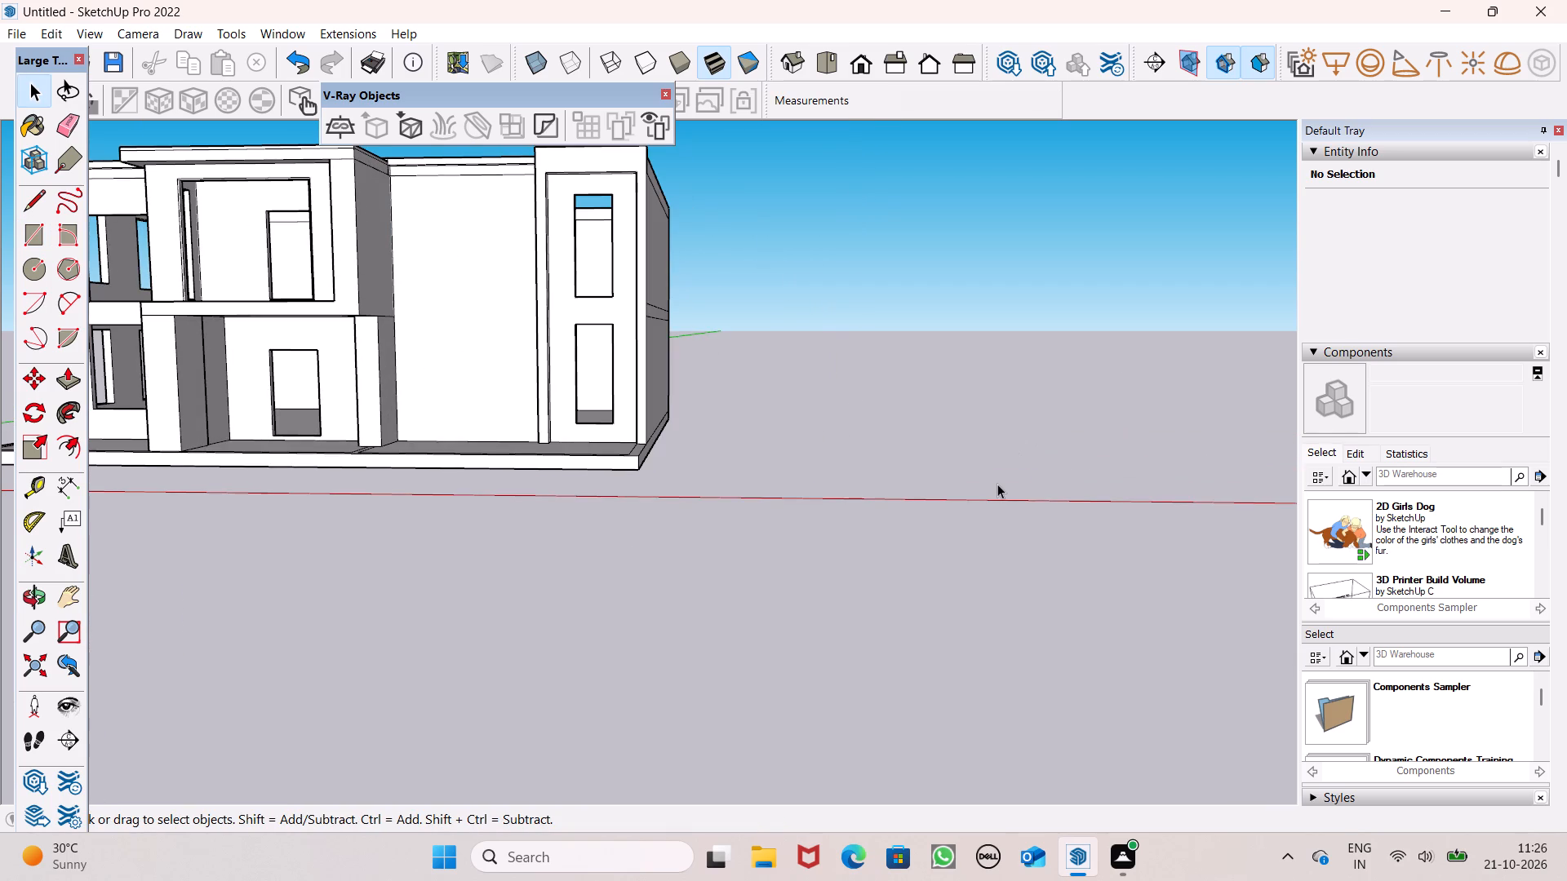
pyautogui.scroll(-3, 850, 423)
pyautogui.moveTo(821, 435); pyautogui.dragTo(812, 588, button='middle')
pyautogui.click(40, 223)
pyautogui.scroll(-4, 56, 320)
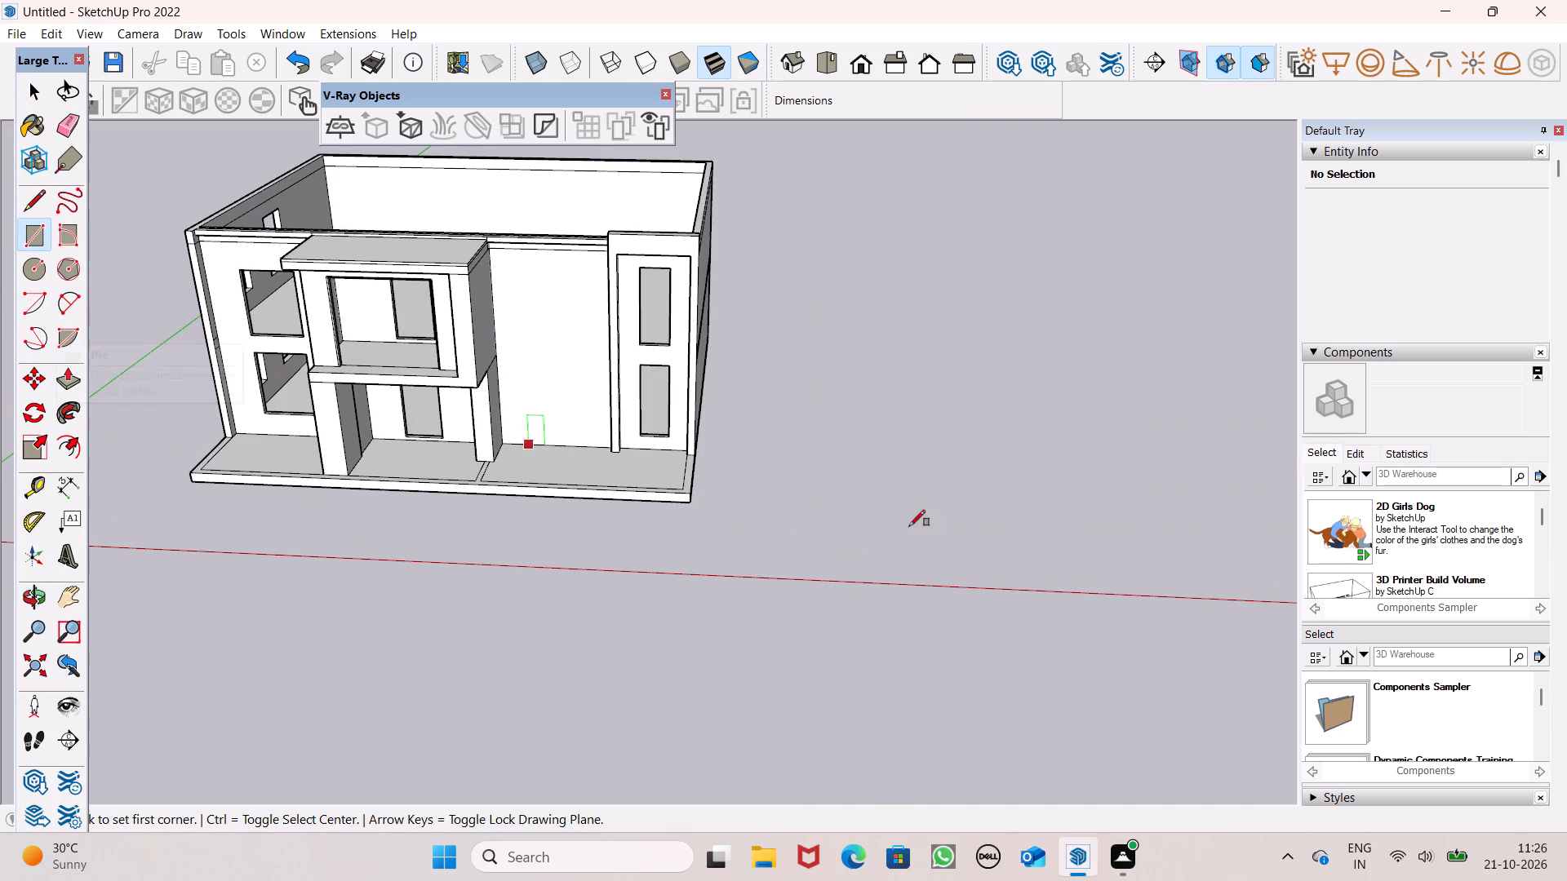
pyautogui.click(868, 472)
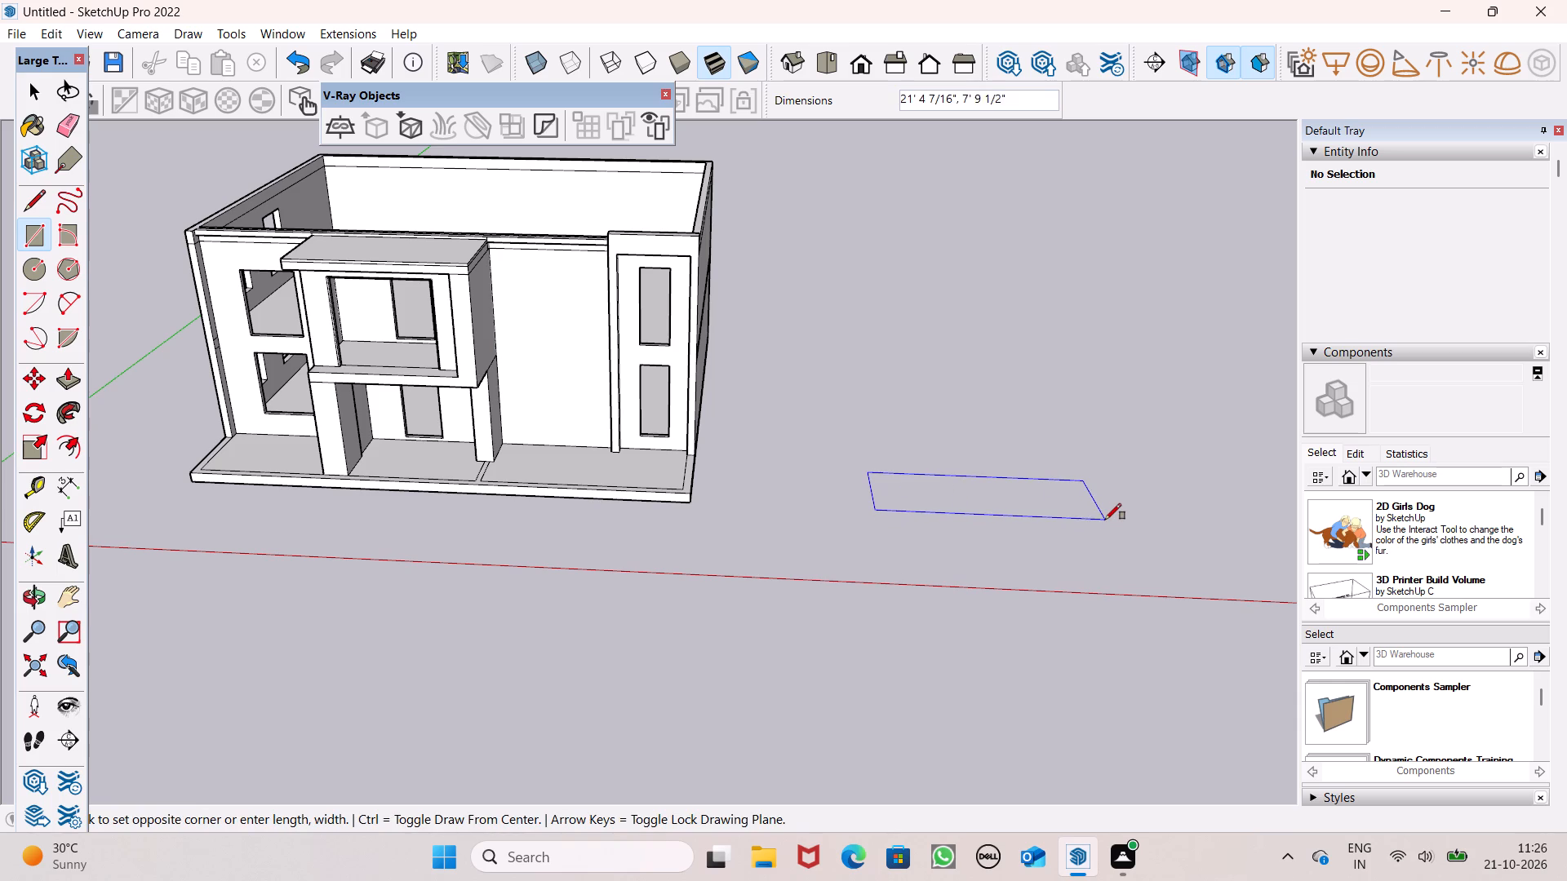
pyautogui.write("3'")
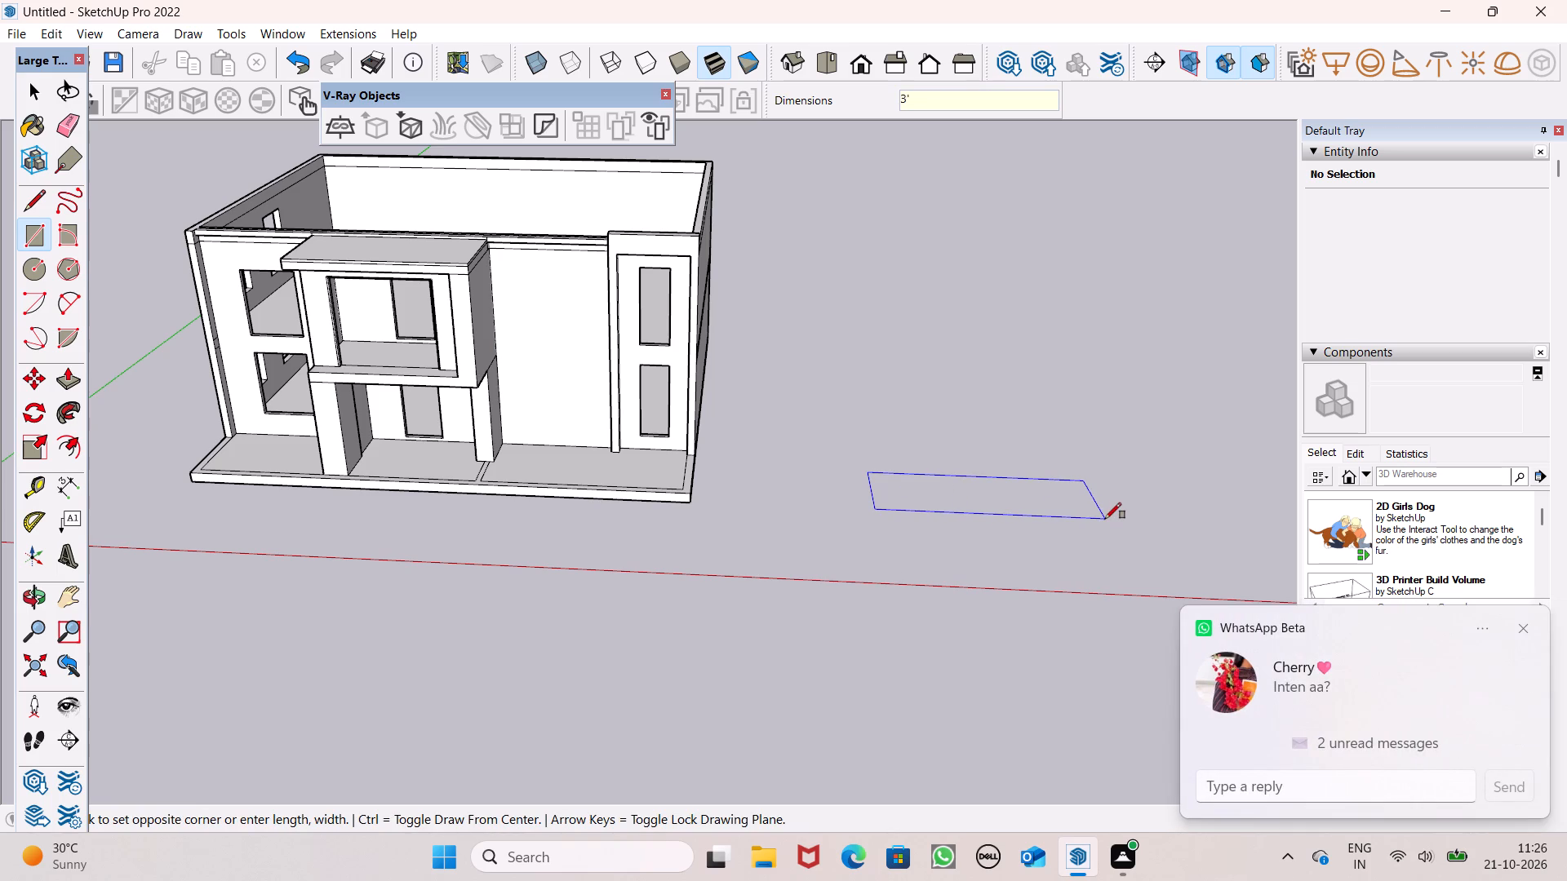
pyautogui.press(',')
pyautogui.write("1'")
pyautogui.press('Return')
pyautogui.press('space')
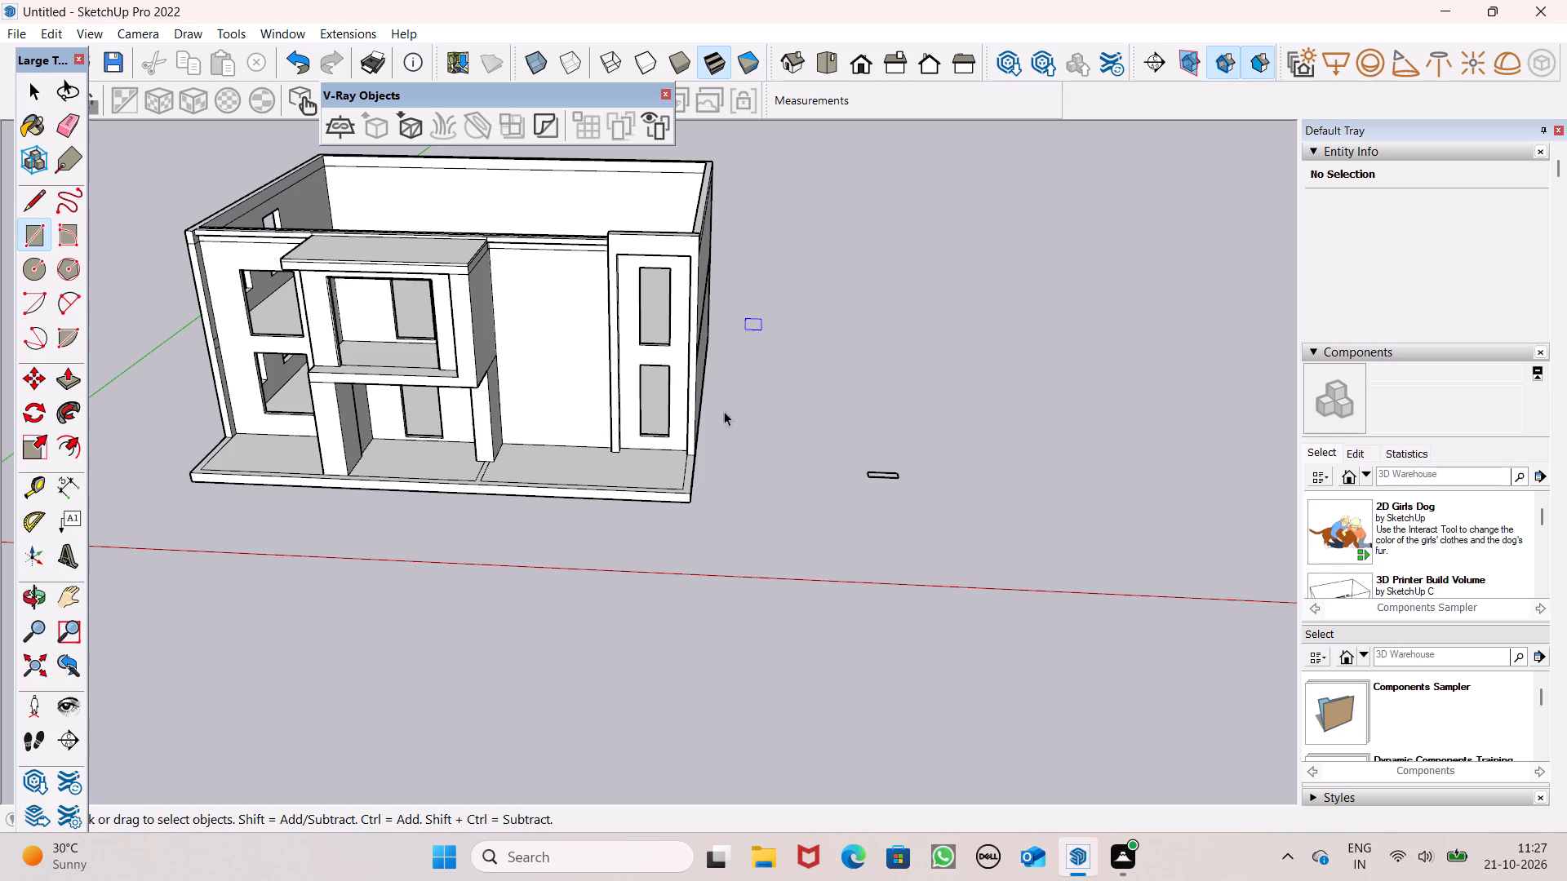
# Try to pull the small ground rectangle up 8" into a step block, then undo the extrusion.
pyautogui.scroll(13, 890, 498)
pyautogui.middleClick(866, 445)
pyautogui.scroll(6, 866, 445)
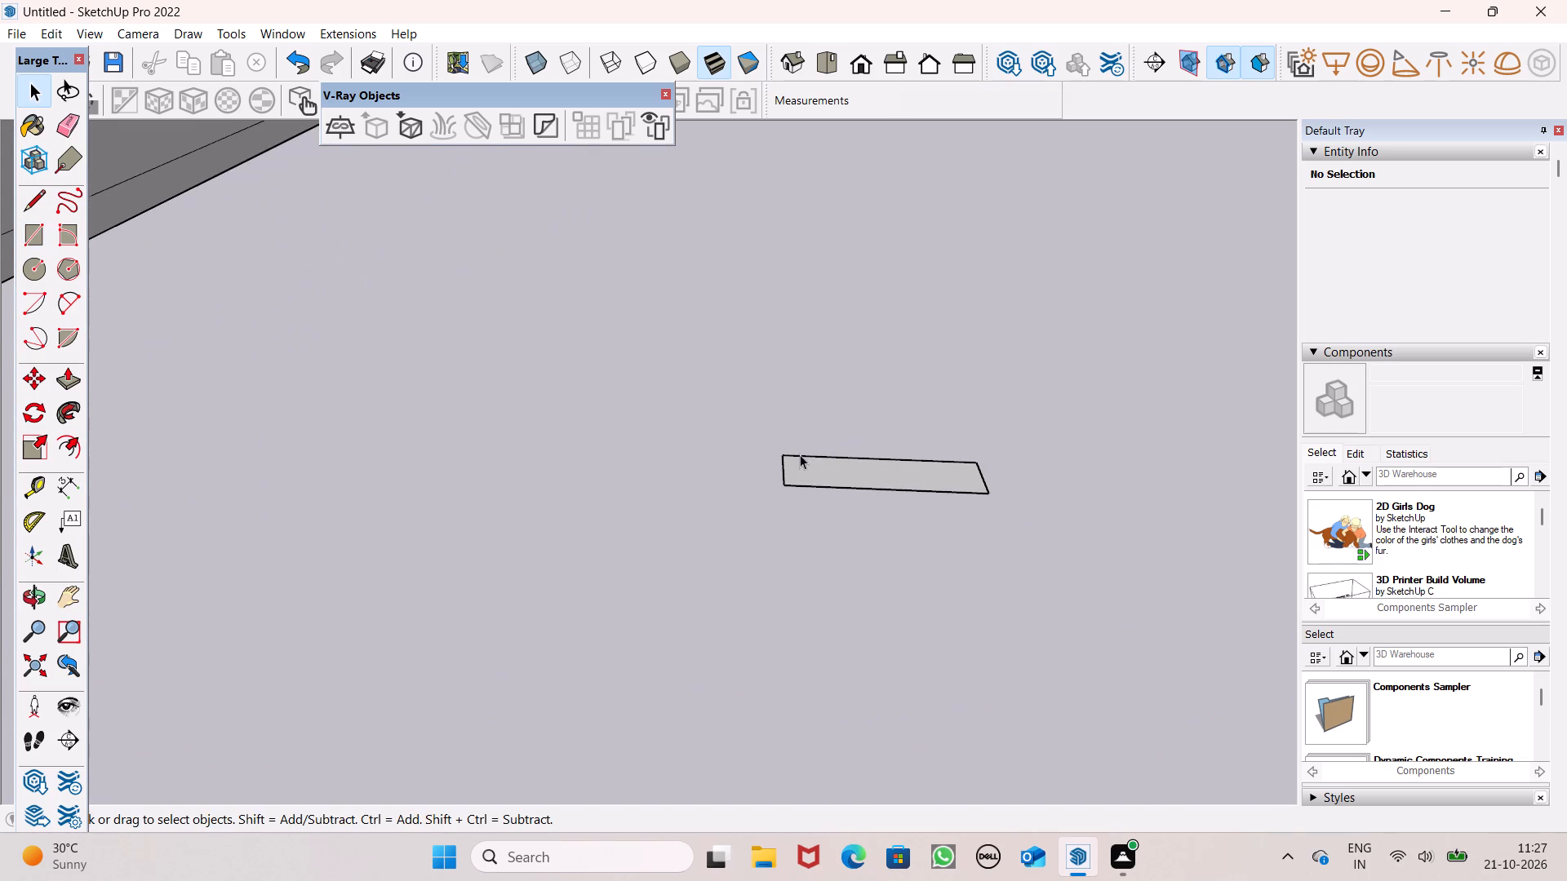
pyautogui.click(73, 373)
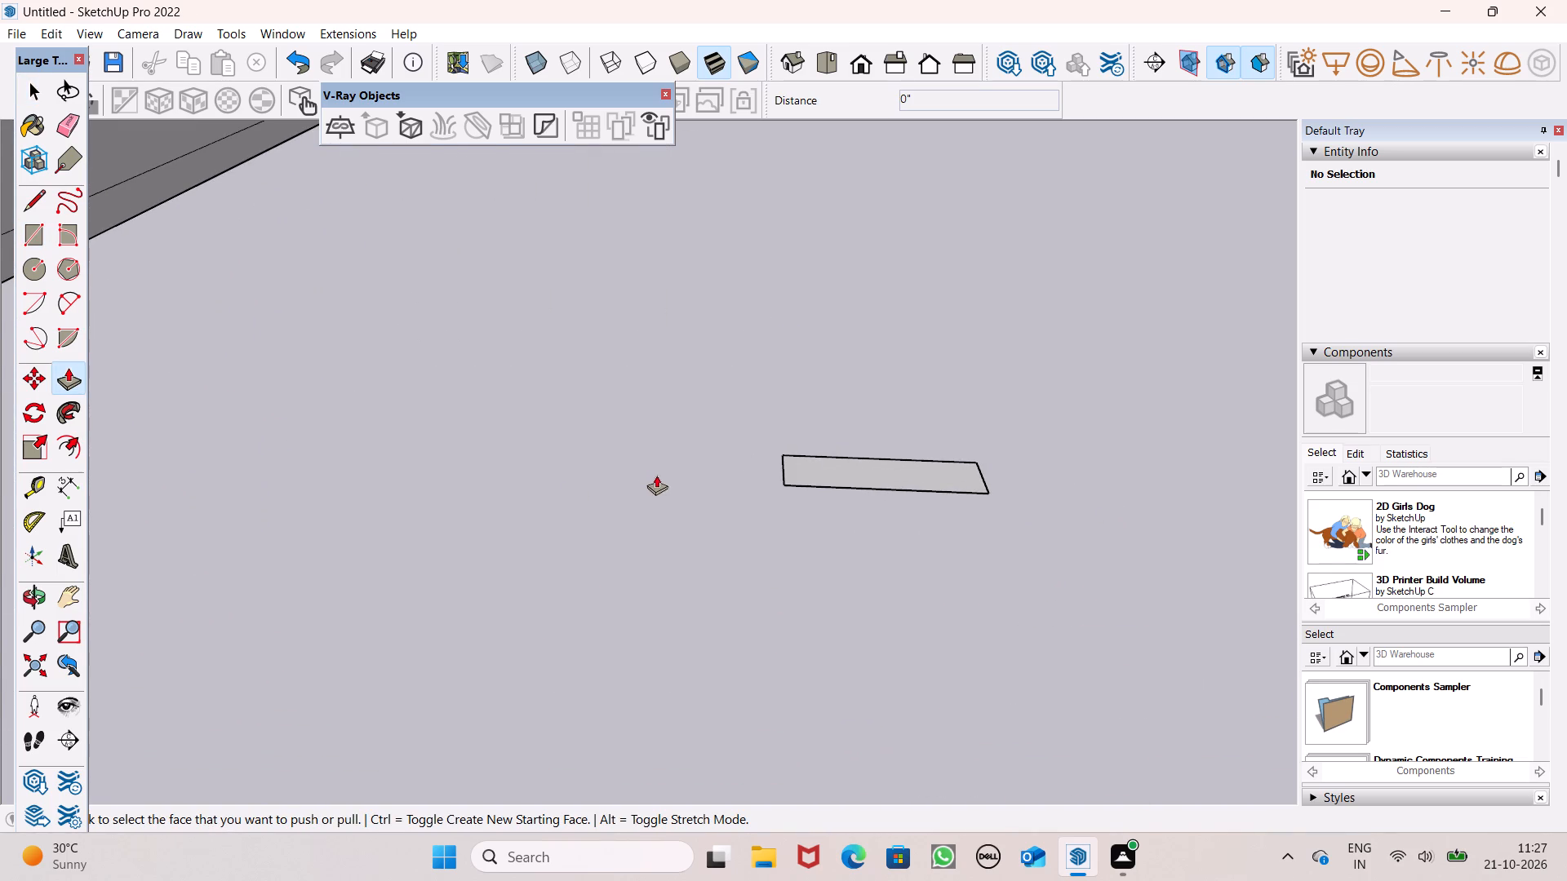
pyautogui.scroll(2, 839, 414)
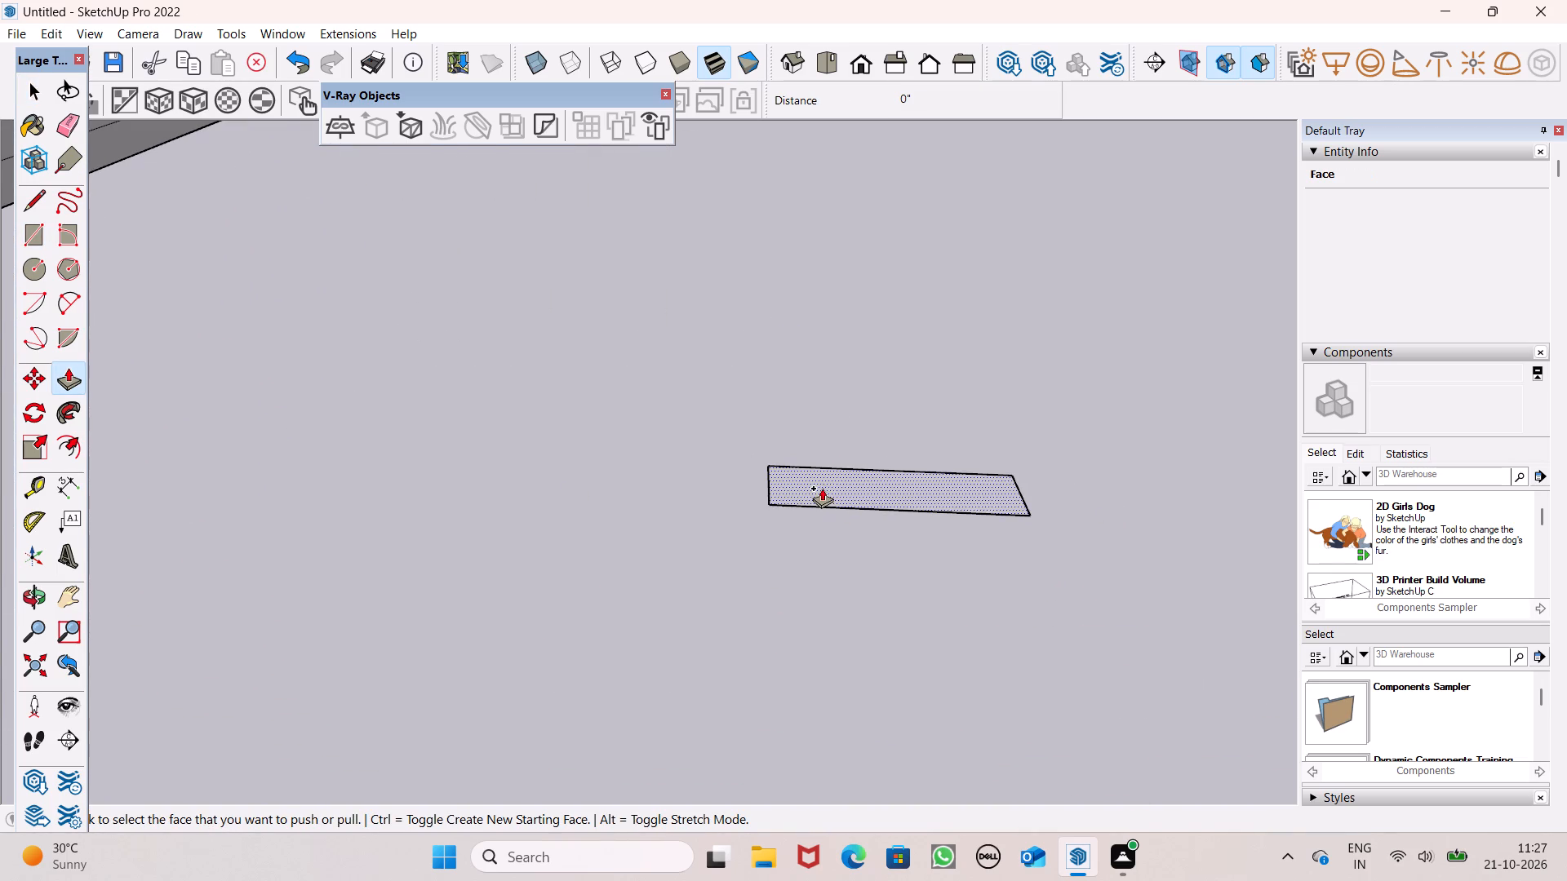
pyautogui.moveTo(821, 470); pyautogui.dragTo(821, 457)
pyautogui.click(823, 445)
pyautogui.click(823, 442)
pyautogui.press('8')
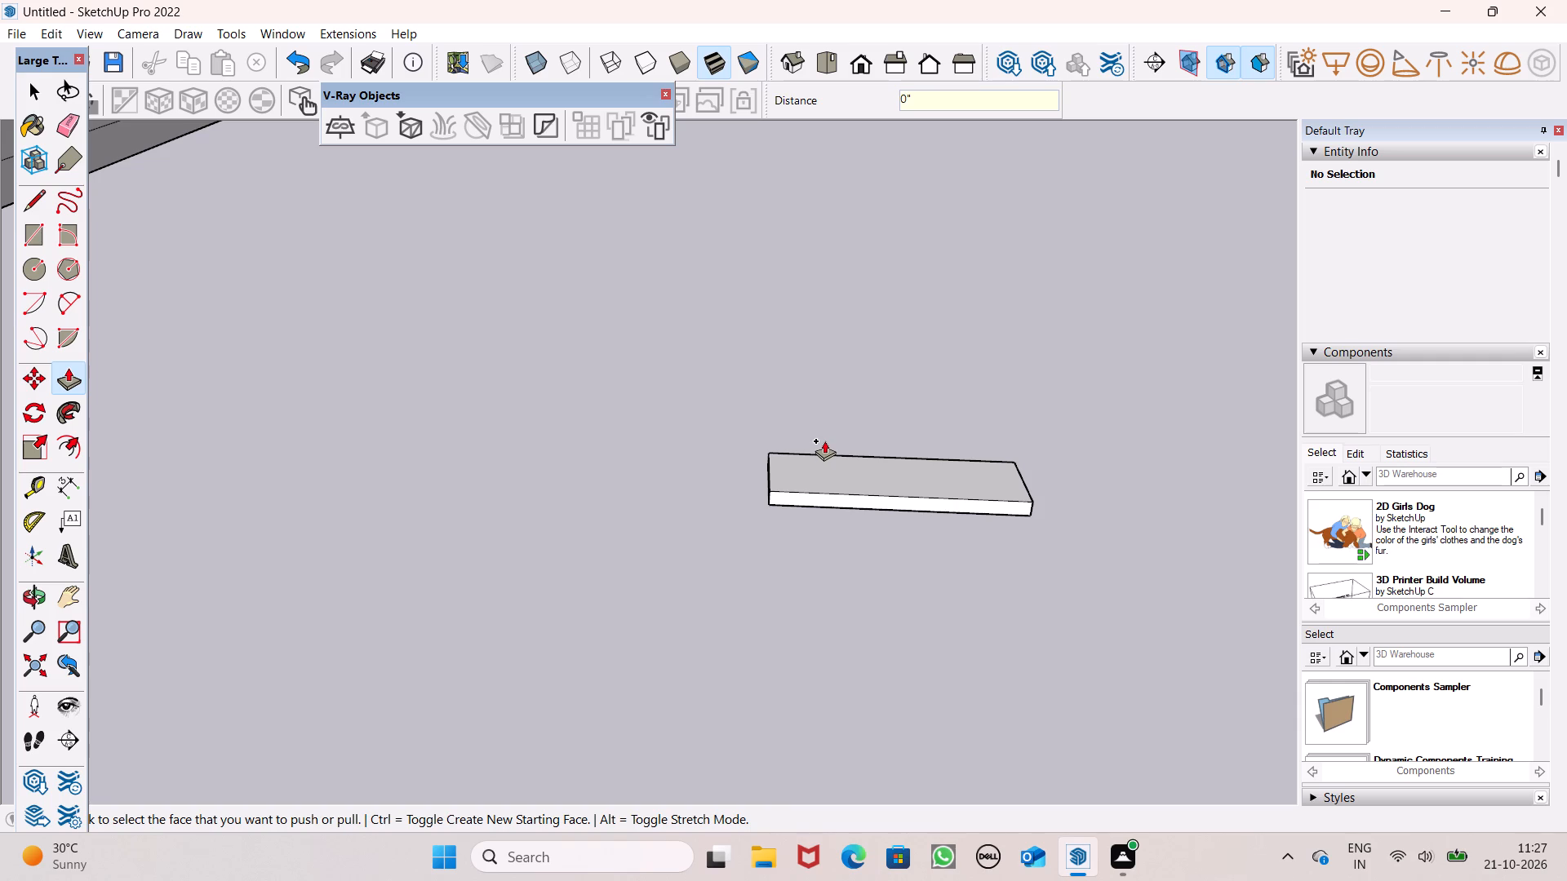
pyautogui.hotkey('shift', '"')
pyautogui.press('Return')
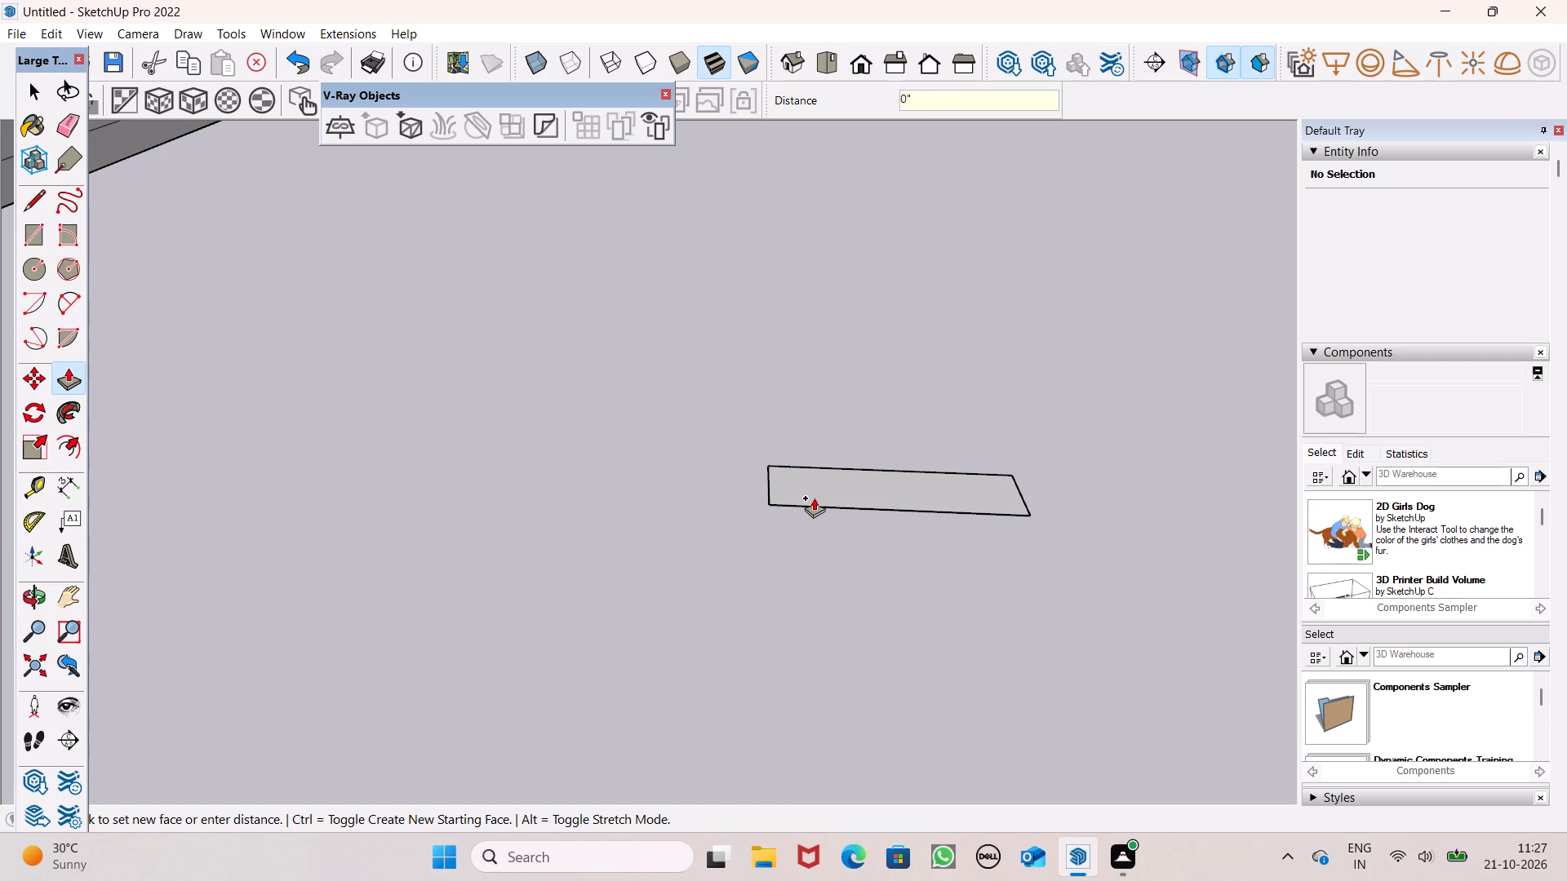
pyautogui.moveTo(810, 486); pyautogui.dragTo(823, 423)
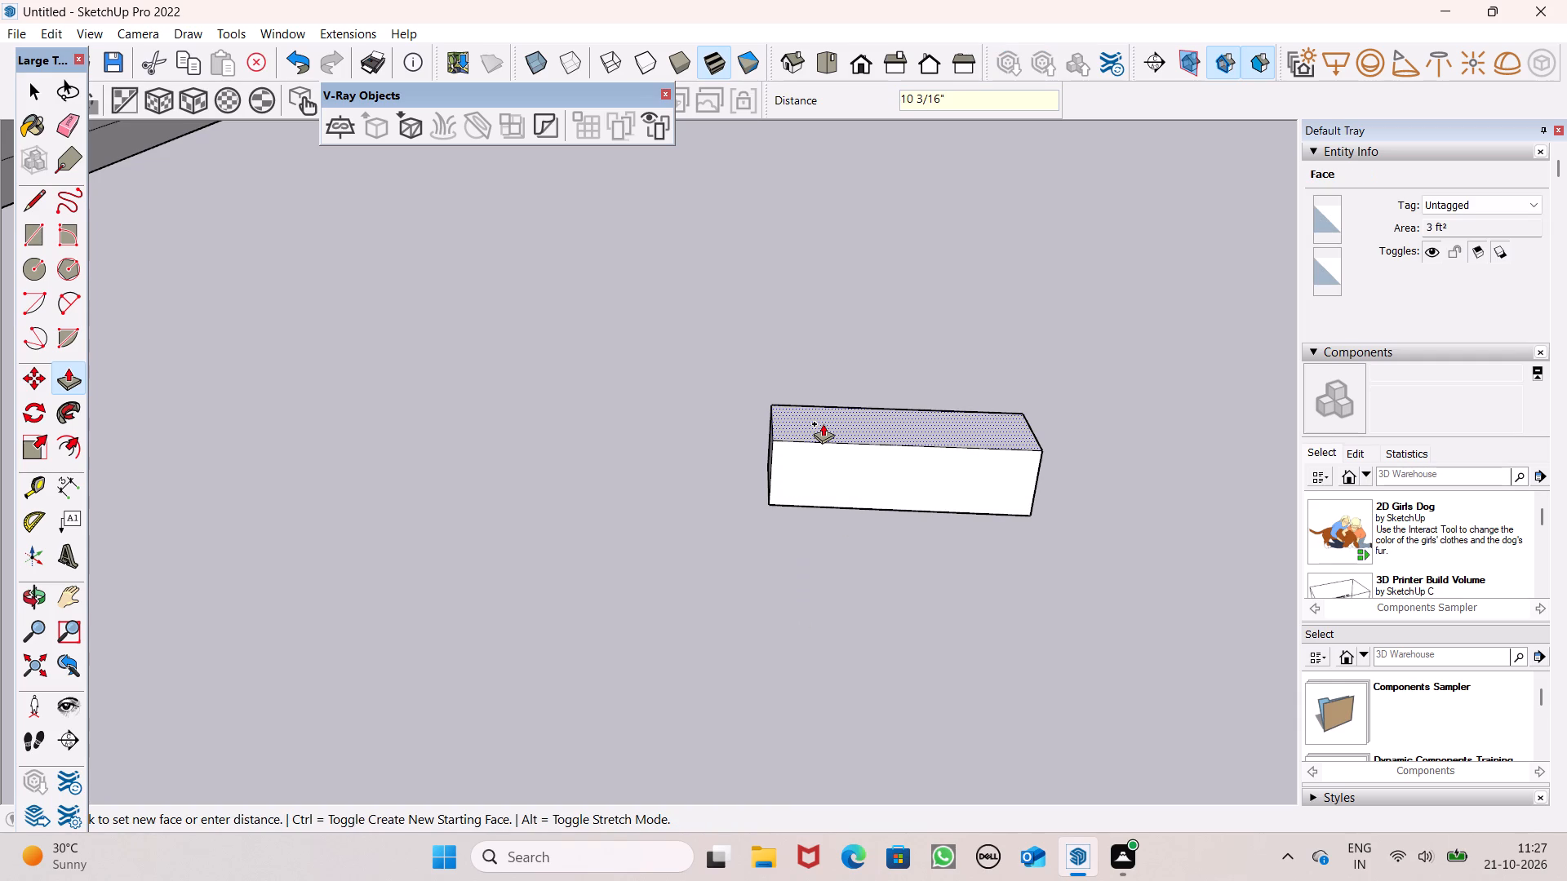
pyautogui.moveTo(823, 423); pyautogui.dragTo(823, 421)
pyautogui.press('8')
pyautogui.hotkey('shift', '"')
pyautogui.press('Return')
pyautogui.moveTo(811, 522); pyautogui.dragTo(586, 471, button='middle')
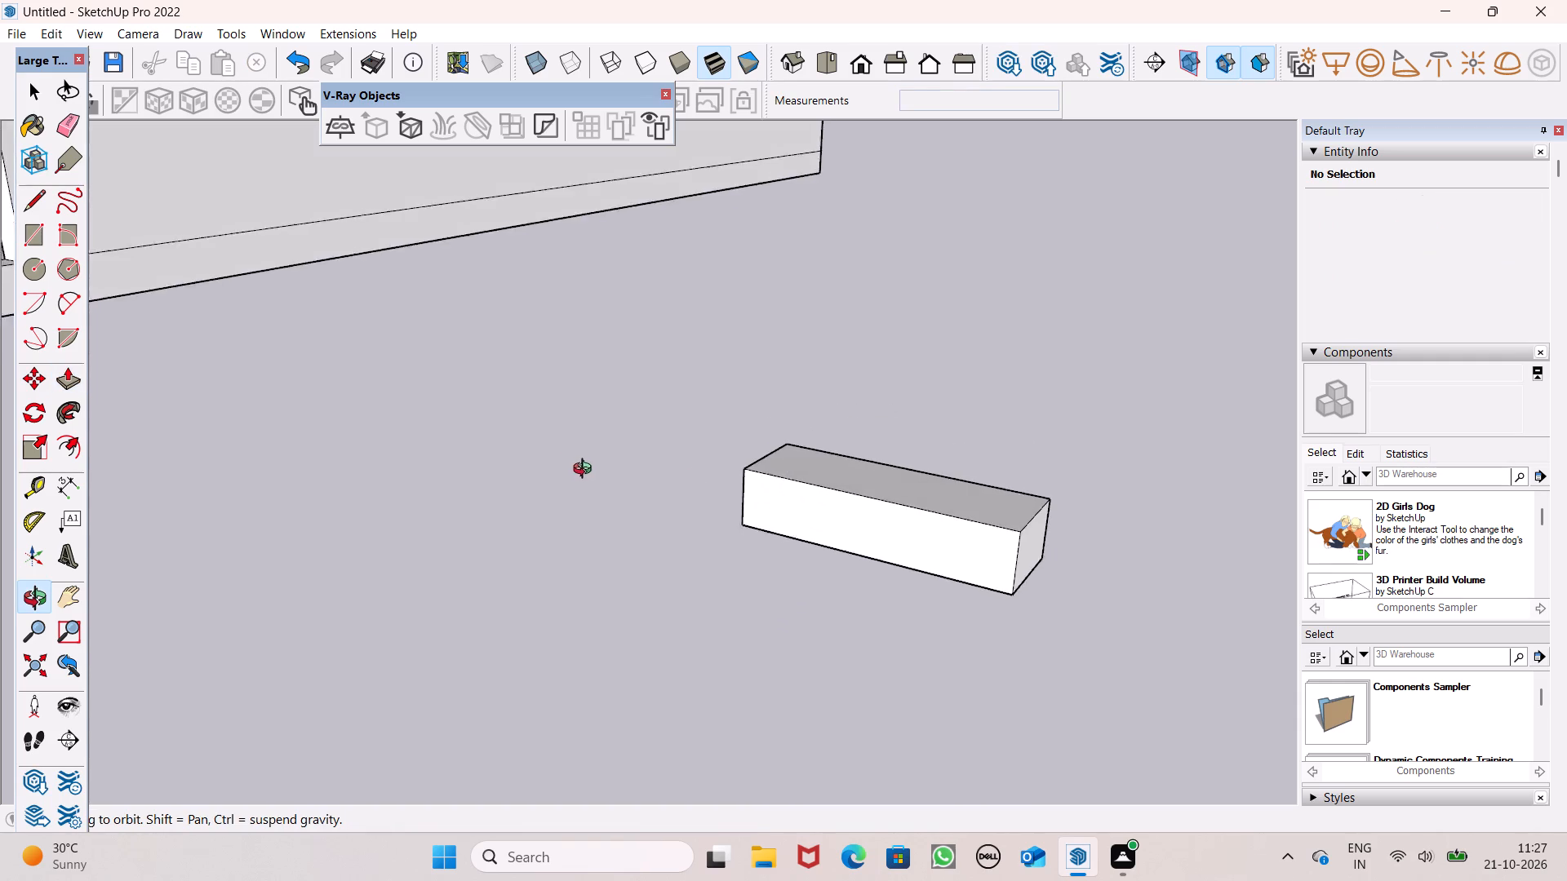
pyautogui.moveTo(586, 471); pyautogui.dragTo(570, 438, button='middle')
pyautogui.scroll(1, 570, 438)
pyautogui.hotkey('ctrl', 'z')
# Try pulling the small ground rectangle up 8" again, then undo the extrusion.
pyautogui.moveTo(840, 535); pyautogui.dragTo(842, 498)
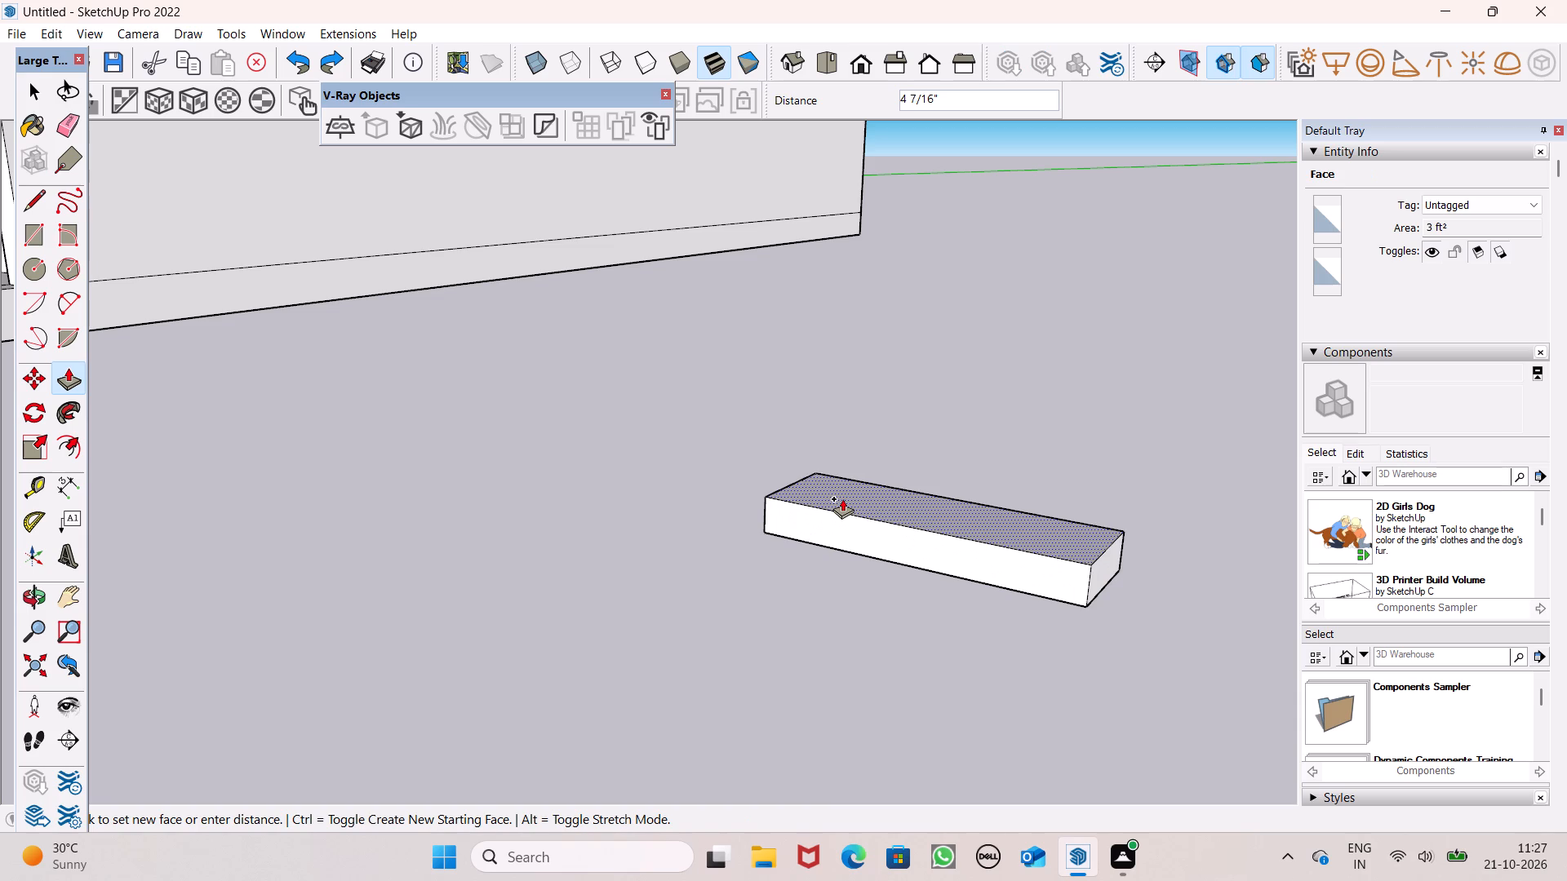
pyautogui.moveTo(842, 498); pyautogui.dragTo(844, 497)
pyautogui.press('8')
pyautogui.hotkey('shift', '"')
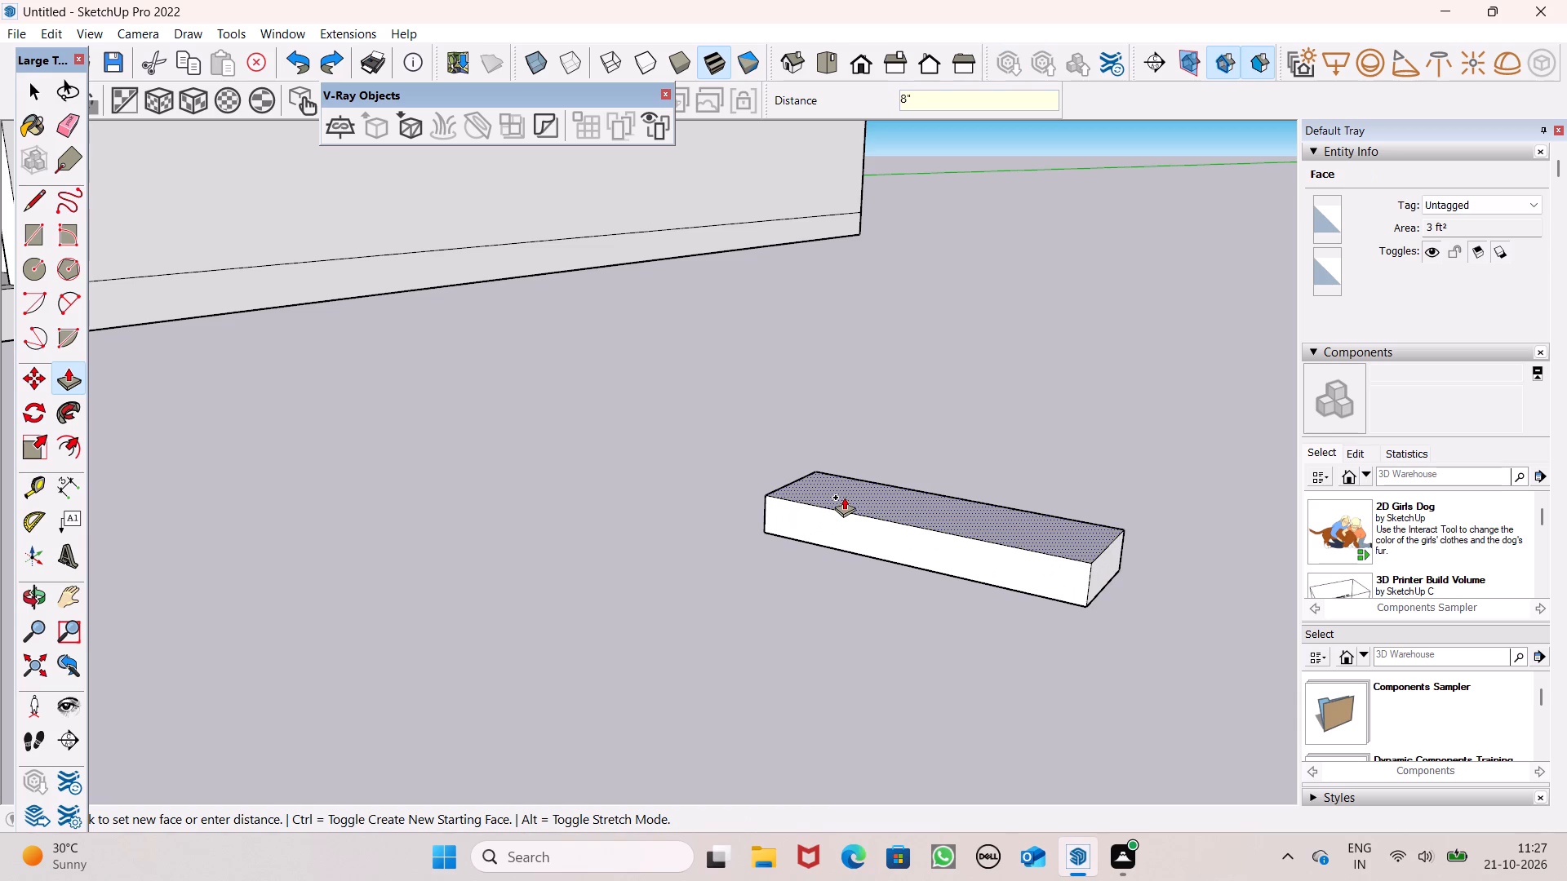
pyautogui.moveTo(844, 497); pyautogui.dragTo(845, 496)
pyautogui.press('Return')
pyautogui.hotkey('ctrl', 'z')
# Pull the small ground rectangle up 8" to form a step block.
pyautogui.moveTo(850, 531); pyautogui.dragTo(855, 520)
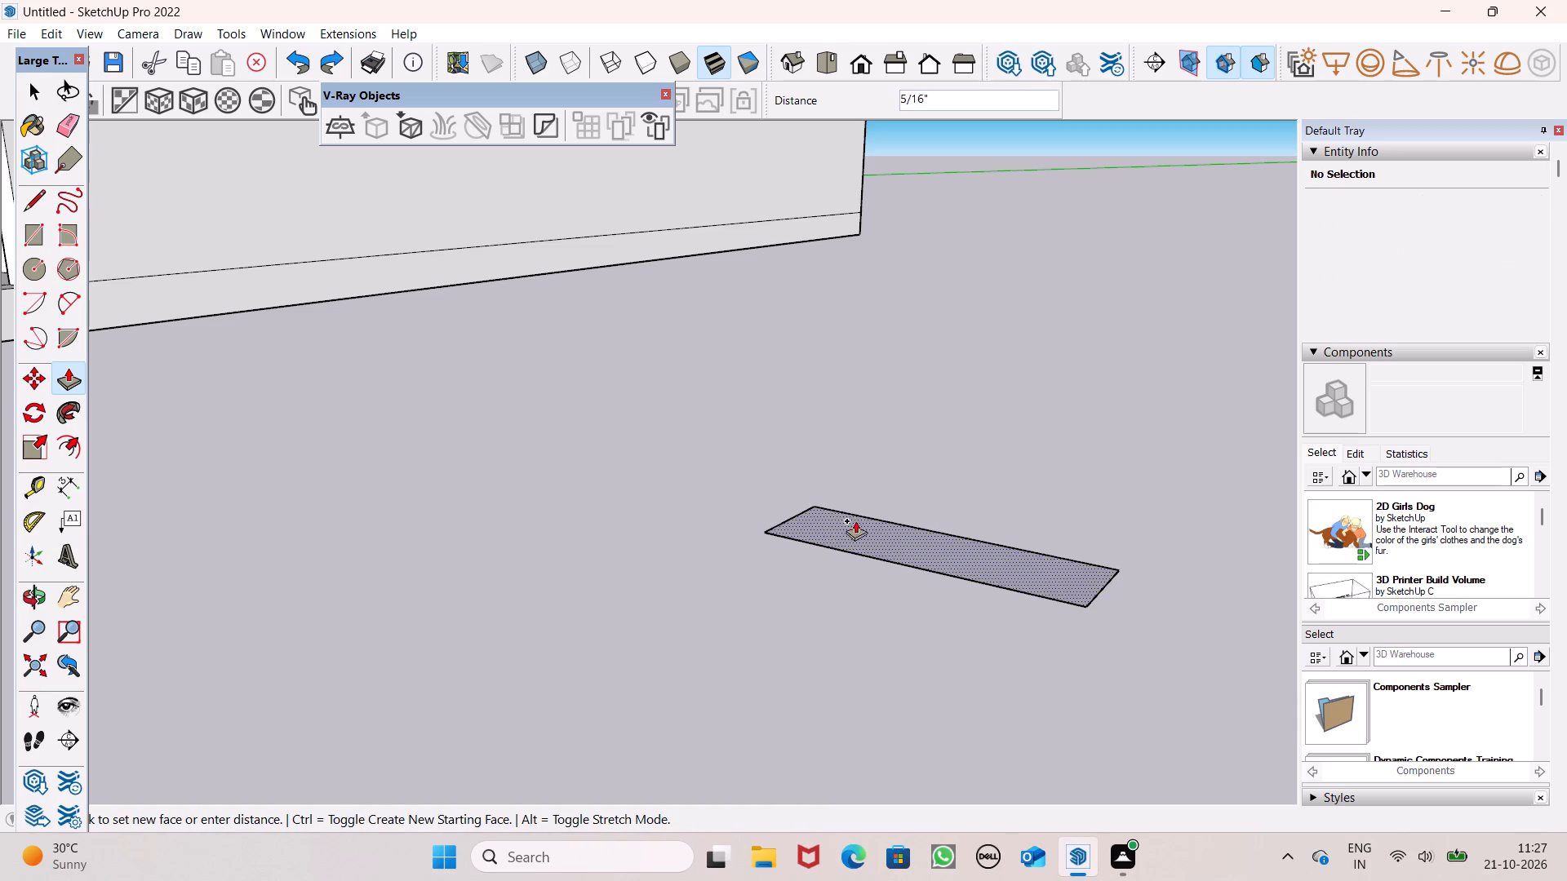
pyautogui.moveTo(855, 520); pyautogui.dragTo(881, 416)
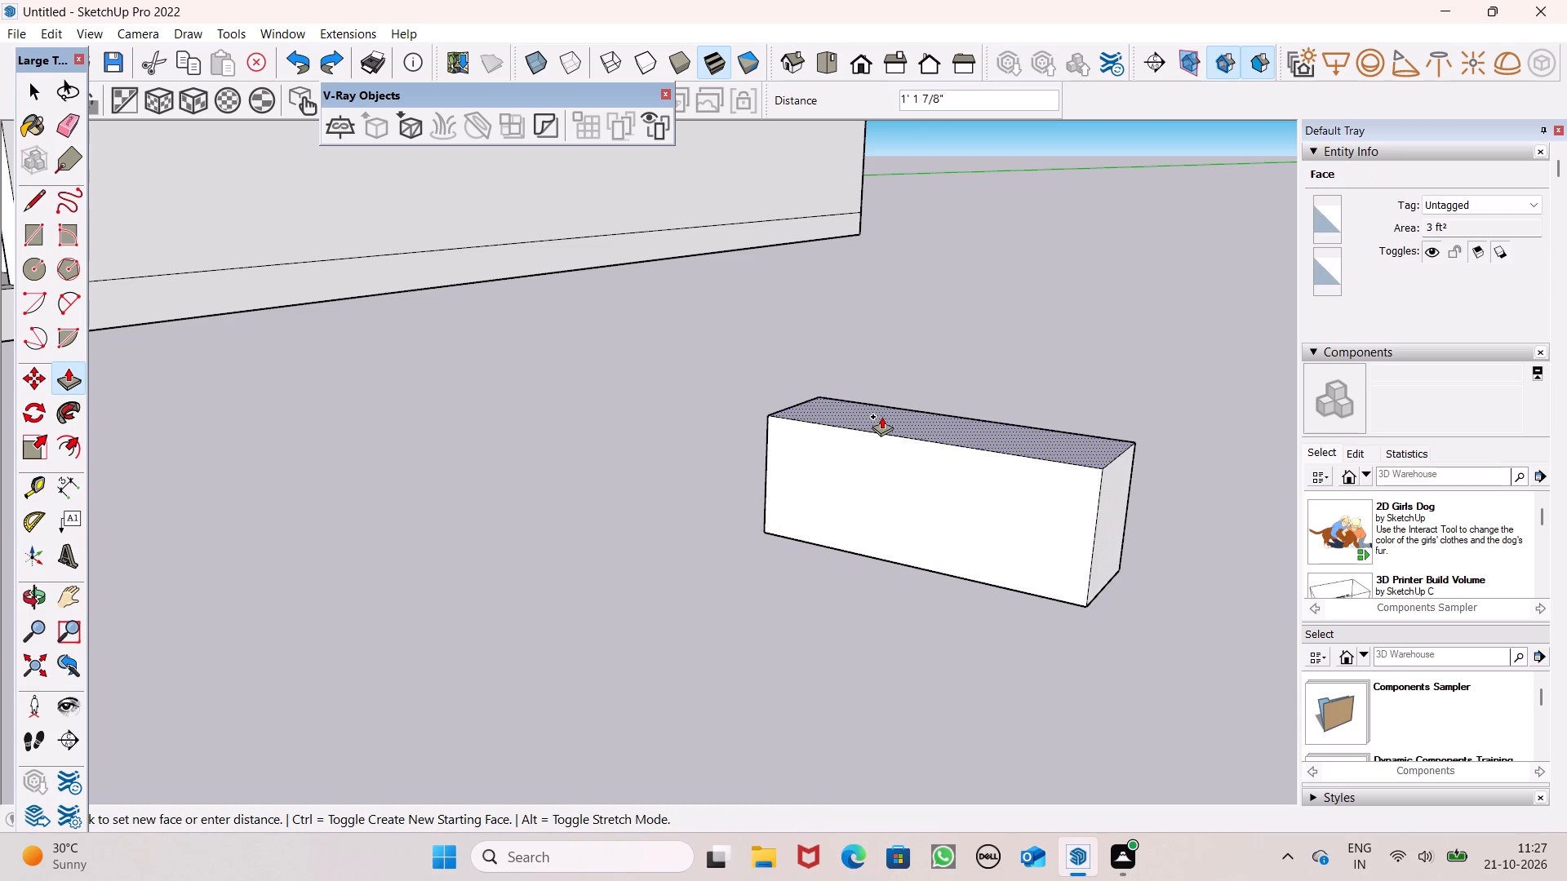
pyautogui.moveTo(881, 416); pyautogui.dragTo(885, 411)
pyautogui.press('8')
pyautogui.hotkey('shift', '"')
pyautogui.press('Return')
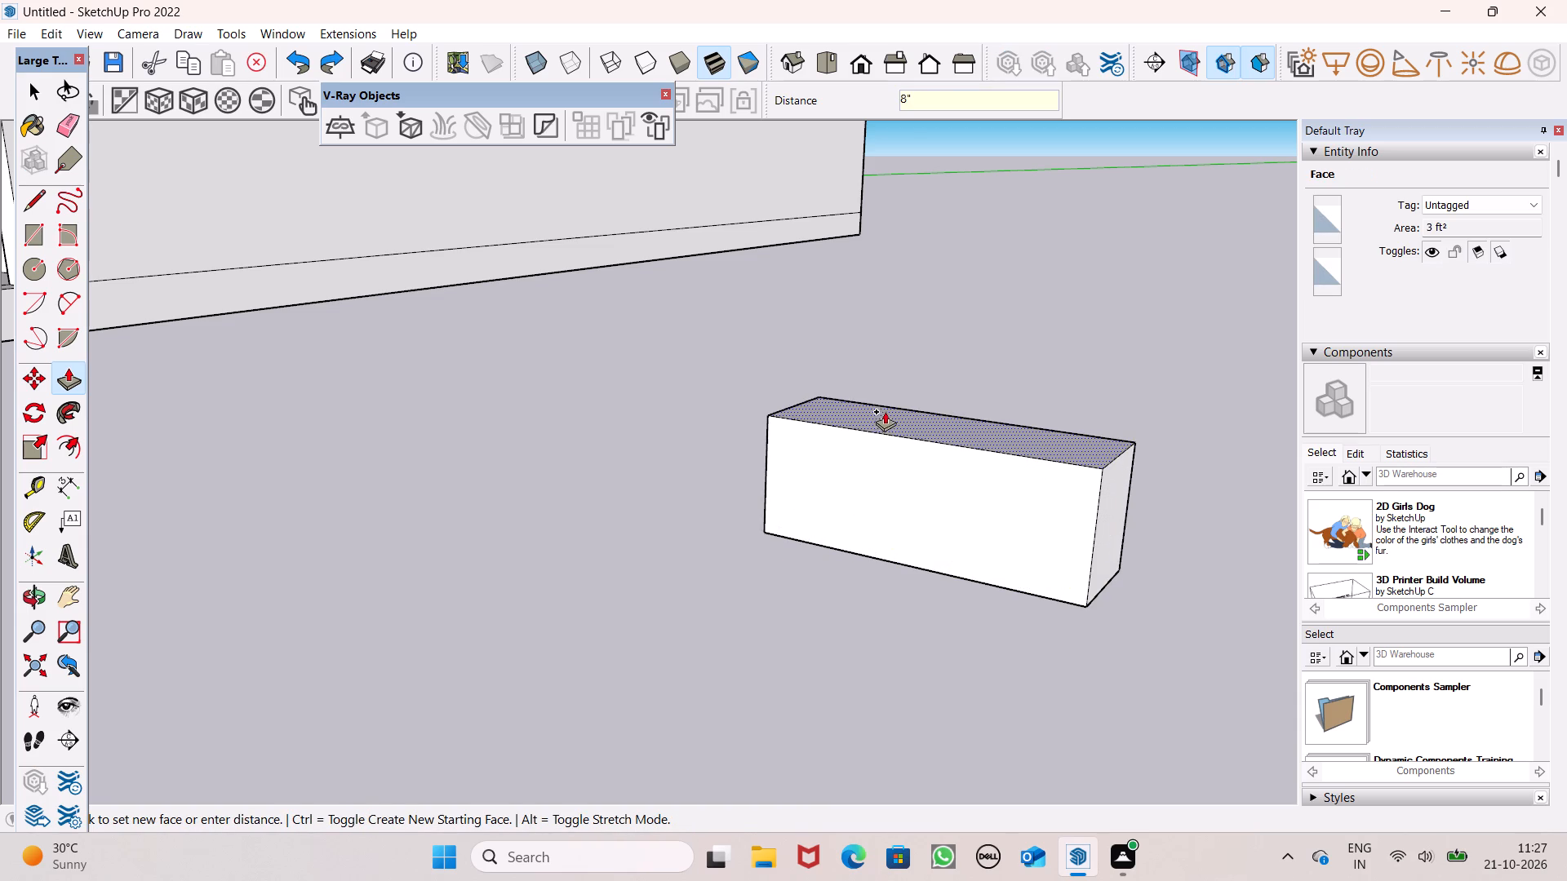
pyautogui.moveTo(885, 411); pyautogui.dragTo(886, 410)
pyautogui.press('space')
# Lengthen the step block by pulling its narrow end face outward, away from the house.
pyautogui.moveTo(887, 579); pyautogui.dragTo(1005, 544, button='middle')
pyautogui.scroll(-2, 723, 525)
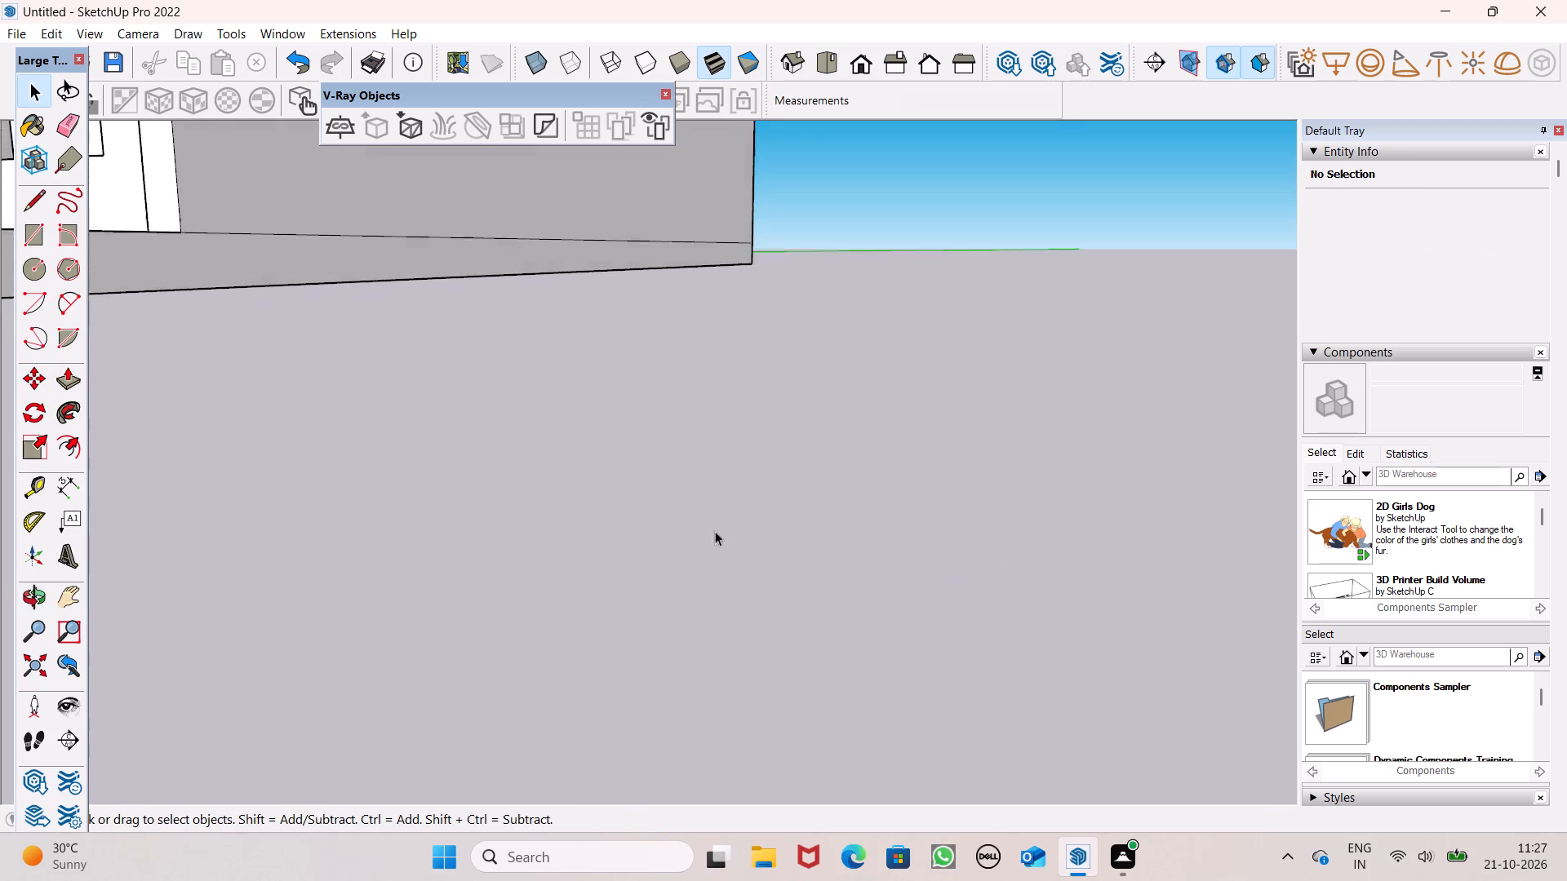
pyautogui.scroll(-4, 715, 531)
pyautogui.scroll(-6, 595, 534)
pyautogui.scroll(-6, 504, 436)
pyautogui.scroll(-3, 402, 570)
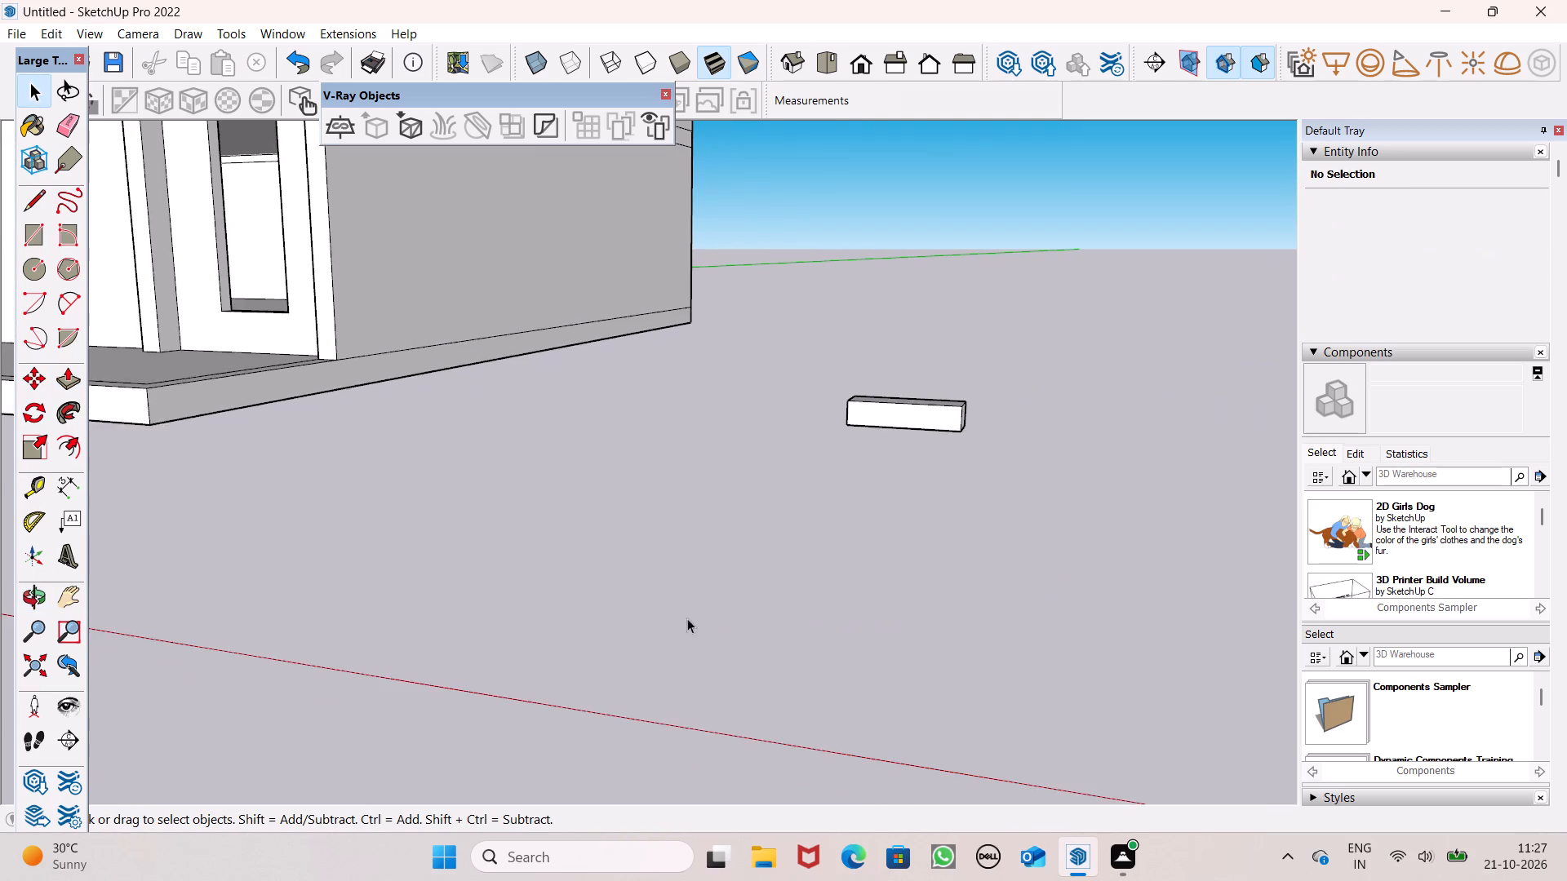
pyautogui.moveTo(687, 618); pyautogui.dragTo(529, 664, button='middle')
pyautogui.scroll(-4, 729, 492)
pyautogui.moveTo(664, 586); pyautogui.dragTo(660, 595, button='middle')
pyautogui.click(55, 374)
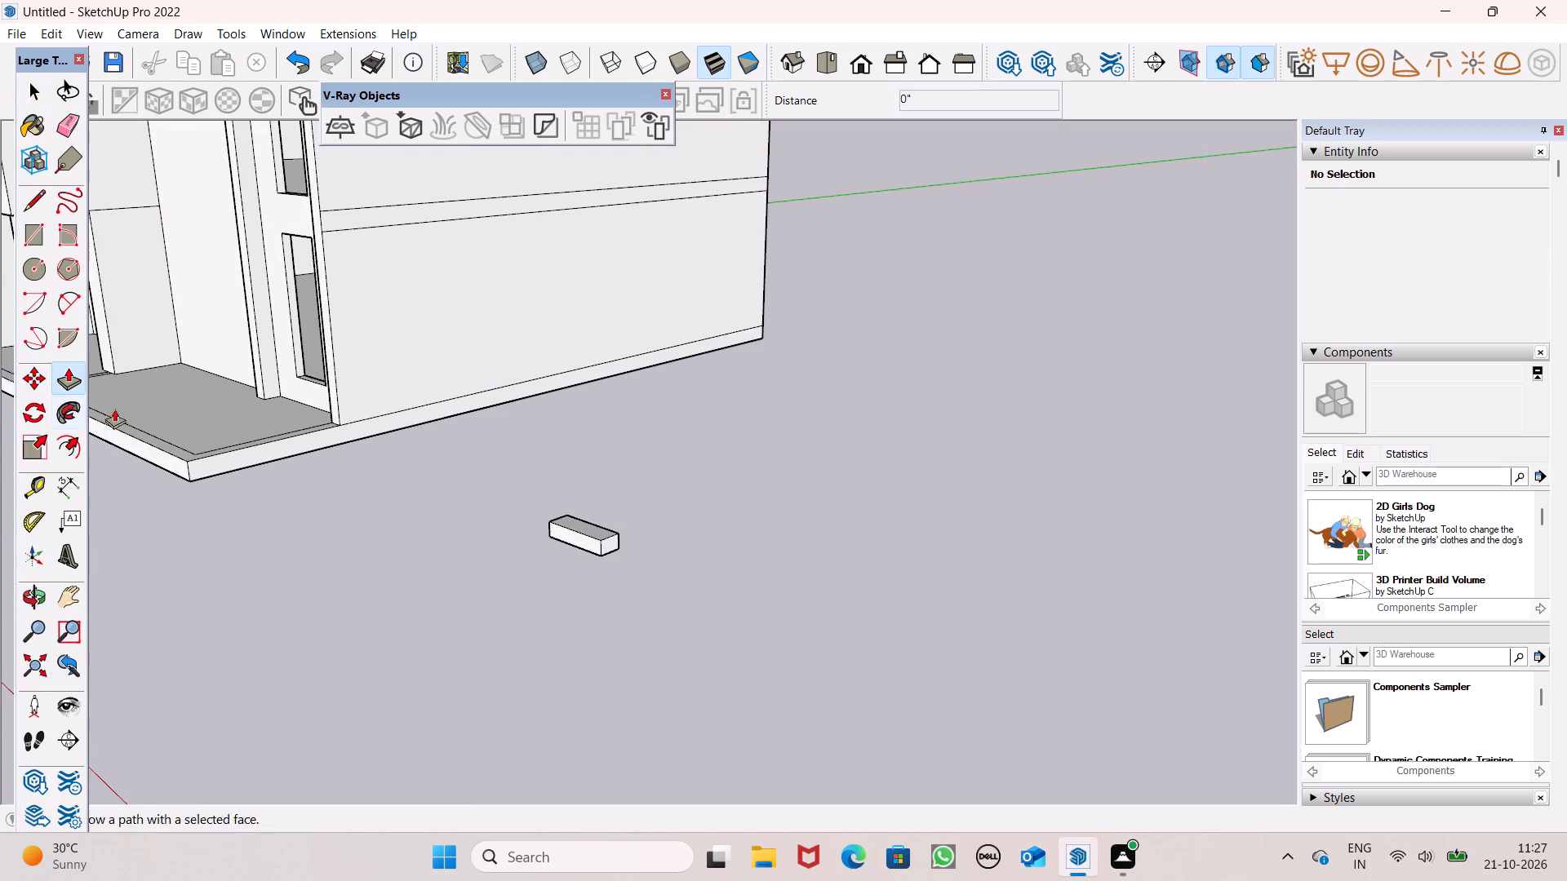
pyautogui.scroll(2, 414, 521)
pyautogui.scroll(5, 645, 557)
pyautogui.moveTo(659, 553); pyautogui.dragTo(666, 561)
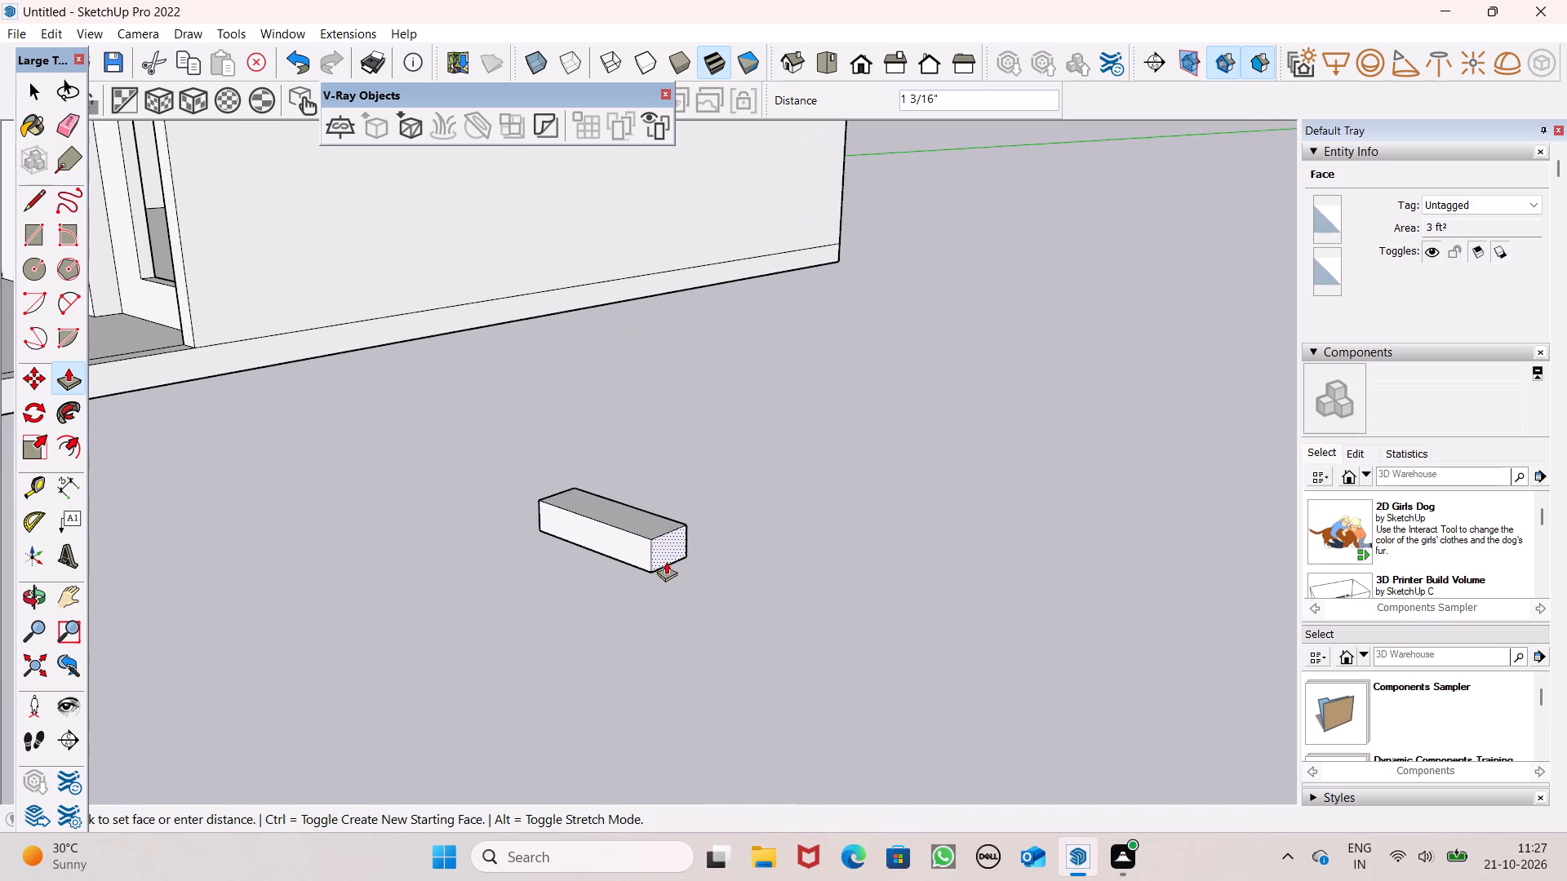
pyautogui.moveTo(666, 561); pyautogui.dragTo(728, 614)
pyautogui.press('space')
# Select all of the step block's geometry and make it a group.
pyautogui.tripleClick(708, 562)
pyautogui.click(708, 562)
pyautogui.rightClick(708, 562)
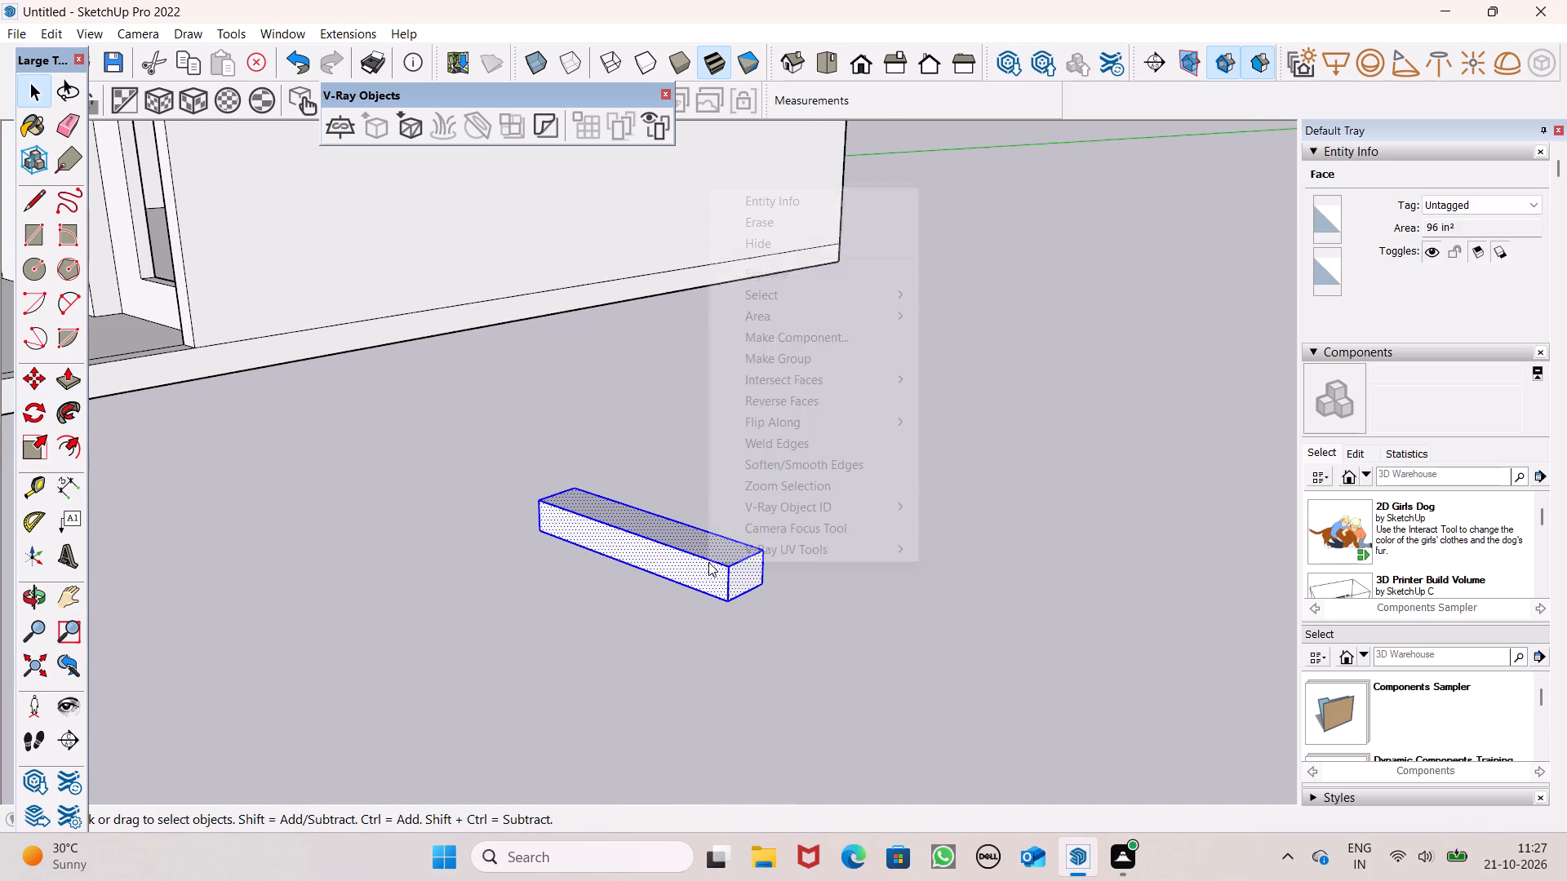
pyautogui.click(782, 357)
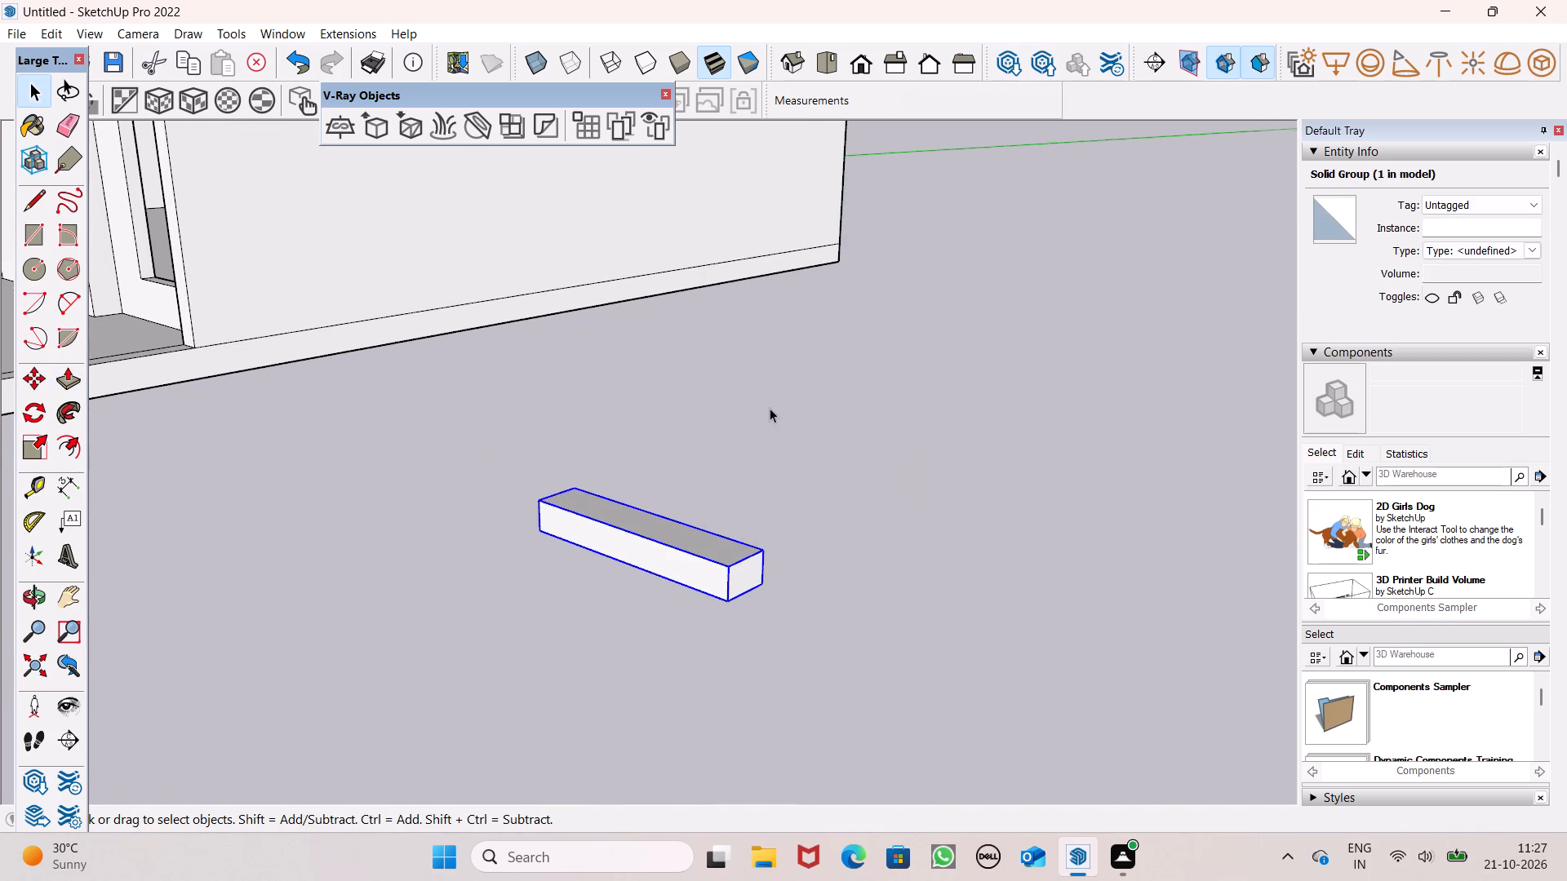
# Copy the step block twice to form ascending stairs, placing each copy on the rear top edge of the previous one, about 1' 2 7/16" away.
pyautogui.scroll(-2, 770, 408)
pyautogui.press('m')
pyautogui.press('Return')
pyautogui.scroll(-2, 792, 545)
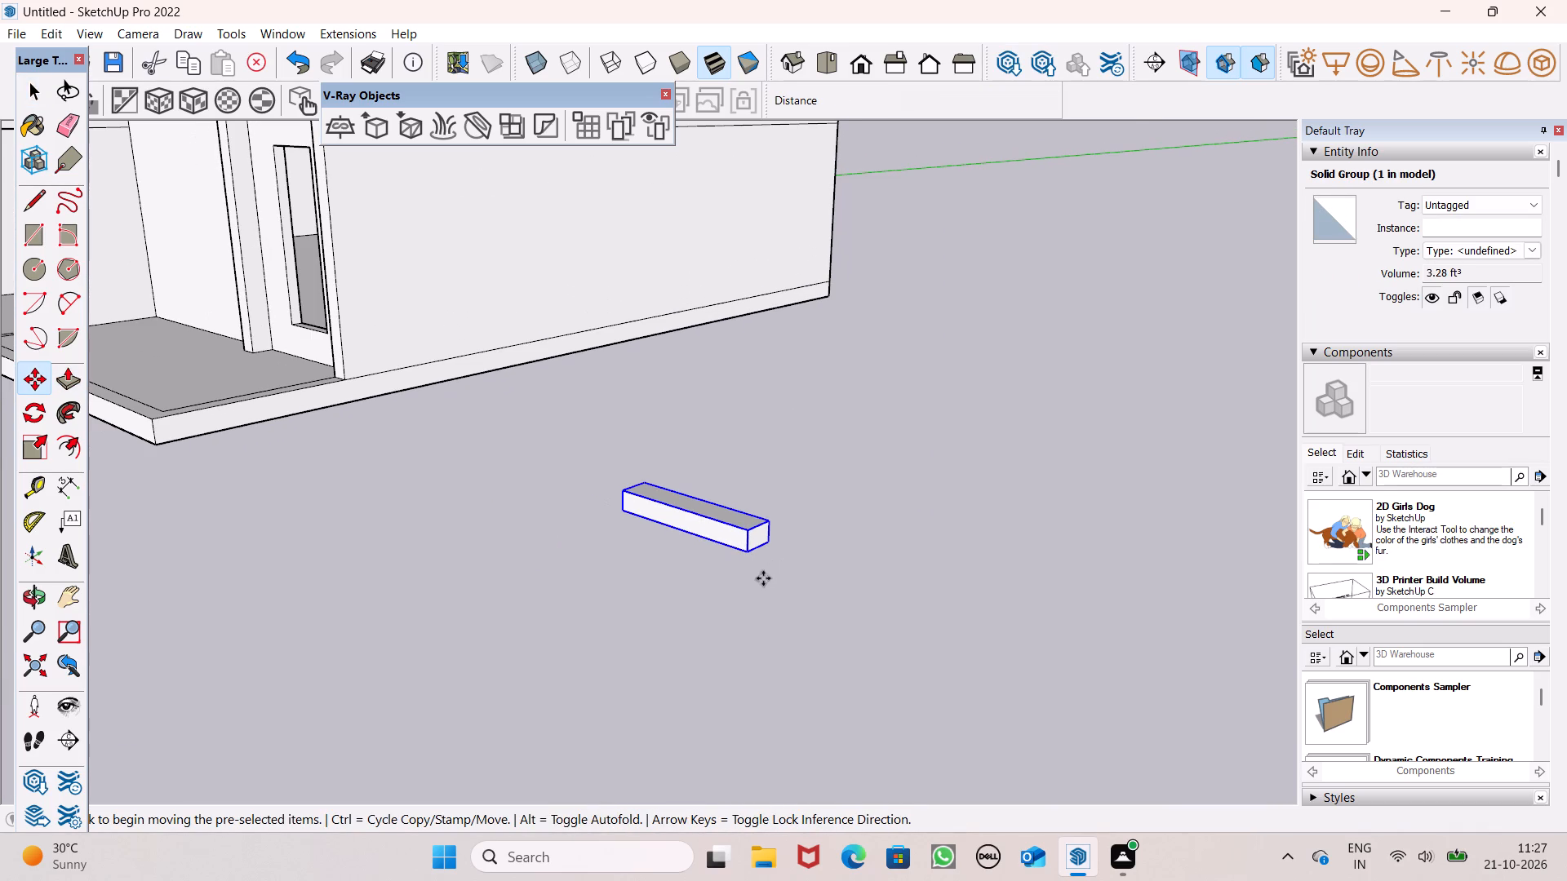
pyautogui.moveTo(750, 553); pyautogui.dragTo(777, 509)
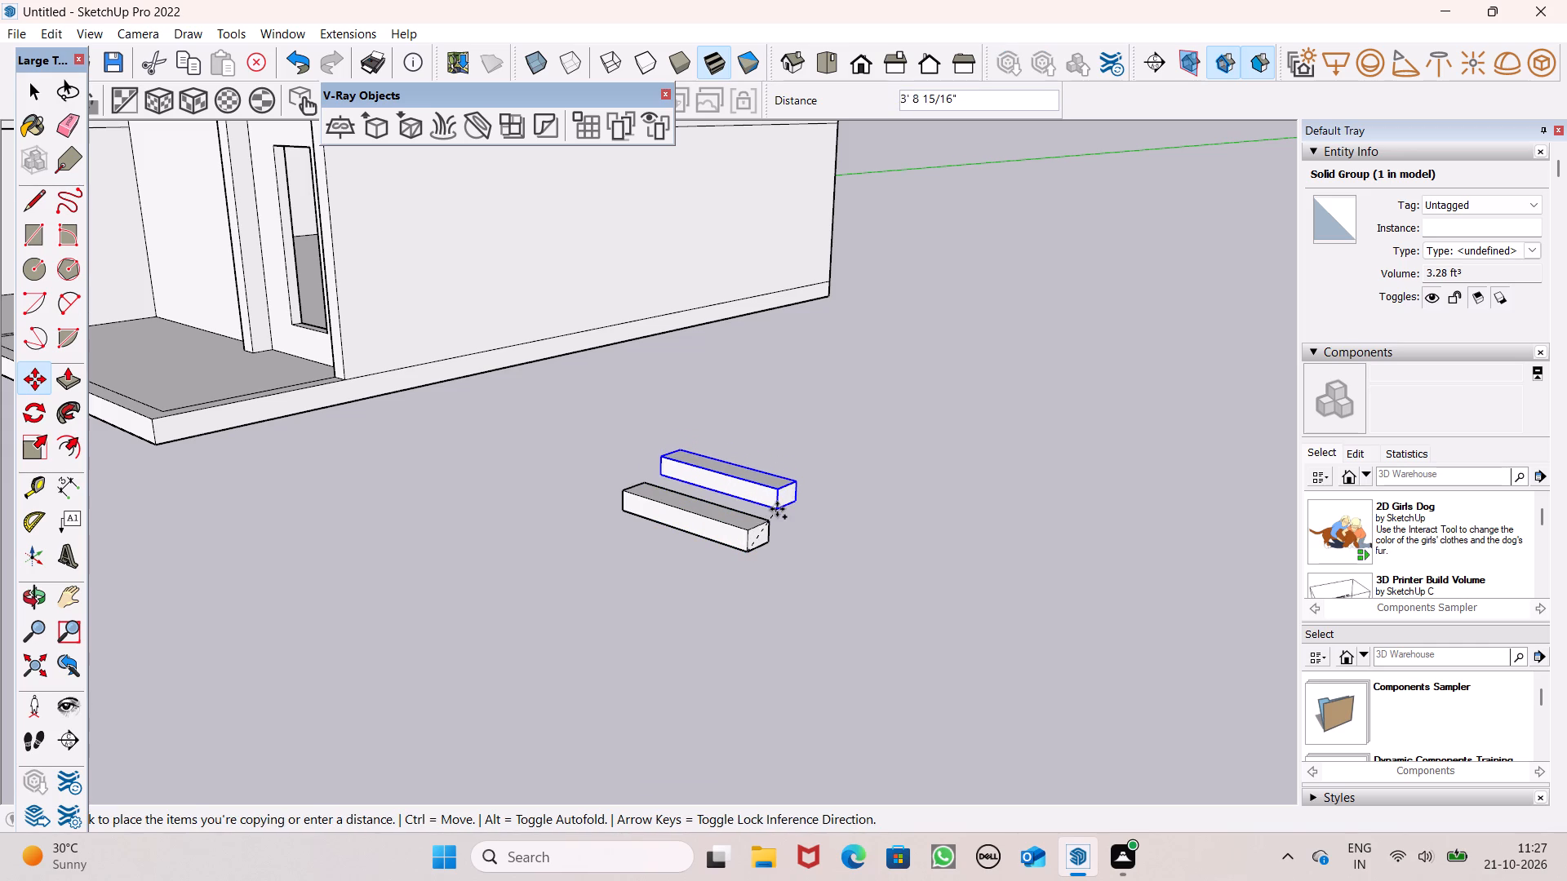
pyautogui.moveTo(777, 509); pyautogui.dragTo(771, 520)
pyautogui.moveTo(772, 517); pyautogui.dragTo(785, 482)
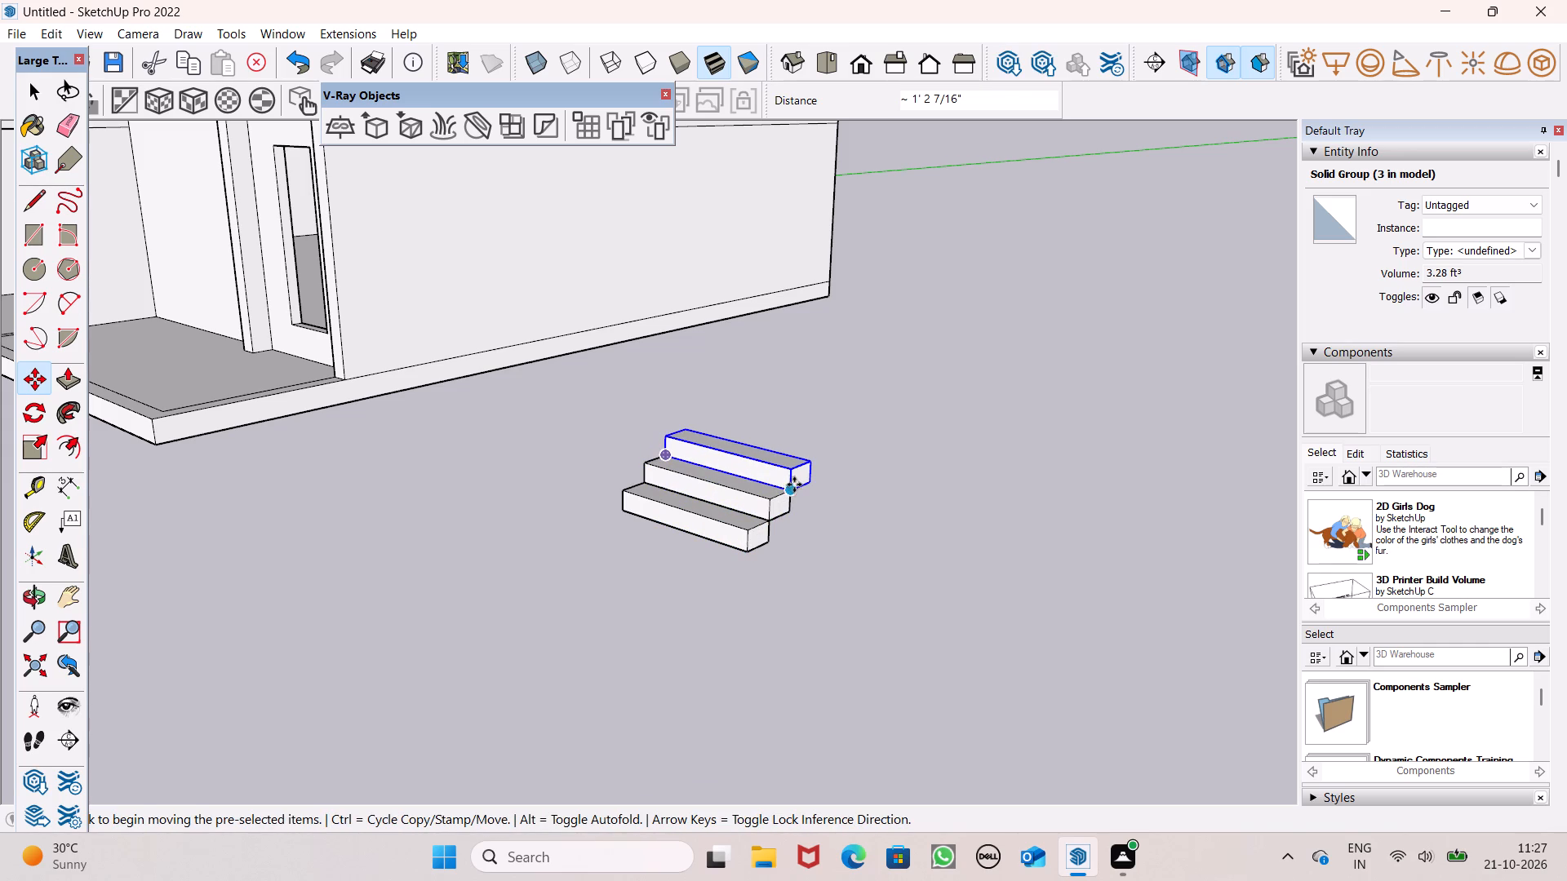
# Place another copy of the step block apart from the stacked steps, farther from the house.
pyautogui.moveTo(796, 488); pyautogui.dragTo(1194, 692)
pyautogui.press('space')
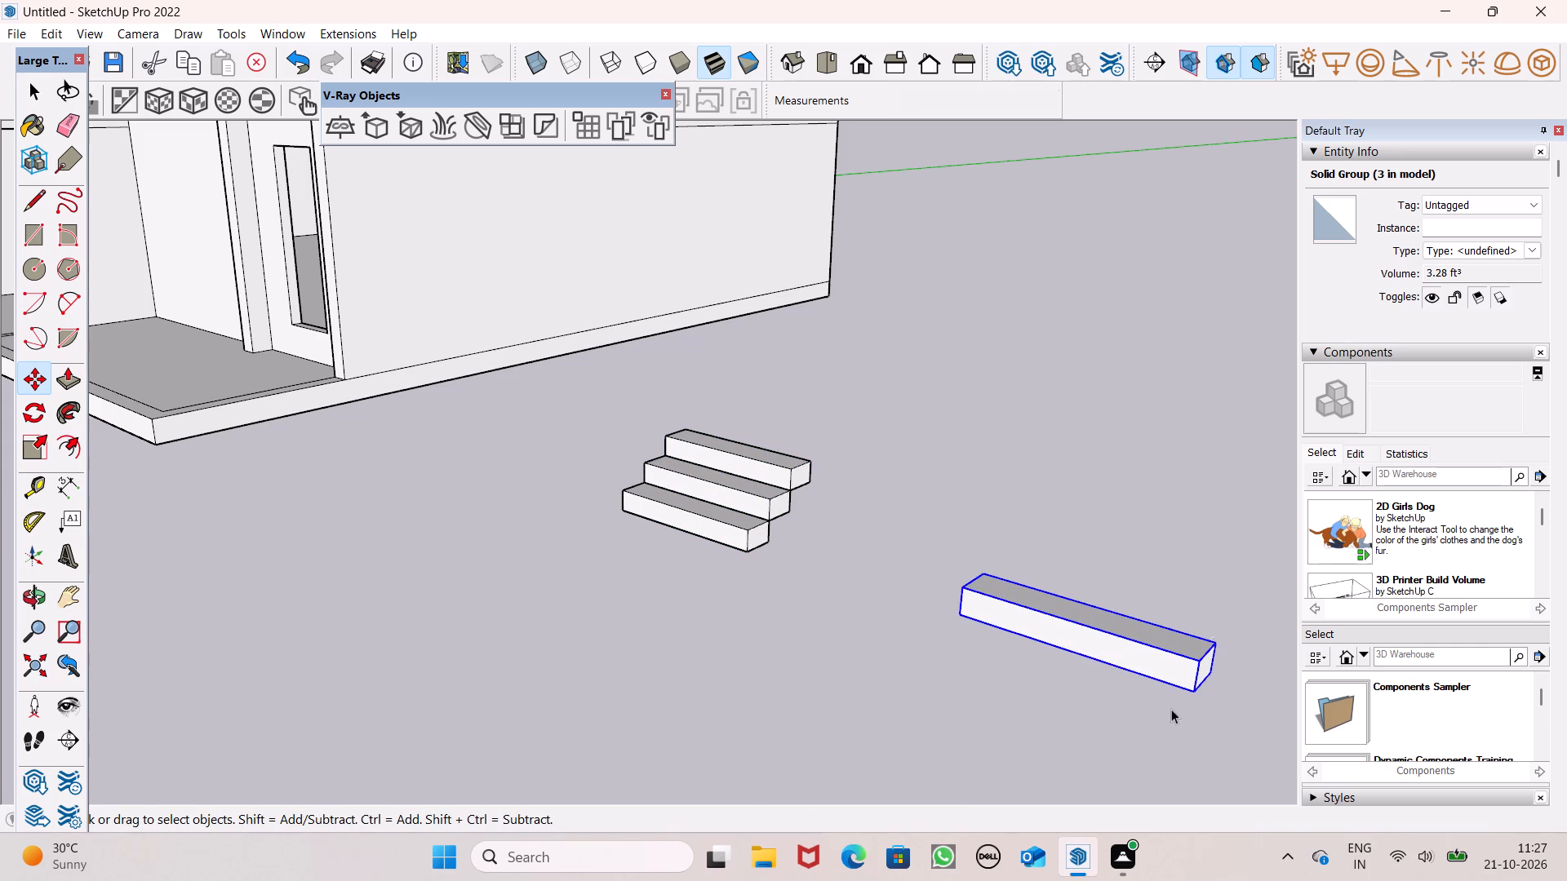
# Select the three stacked step blocks and combine them into one group, leaving out the separate copy.
pyautogui.click(812, 629)
pyautogui.keyDown('ctrl'); pyautogui.click(722, 528); pyautogui.keyUp('ctrl')
pyautogui.keyDown('ctrl'); pyautogui.click(729, 497); pyautogui.keyUp('ctrl')
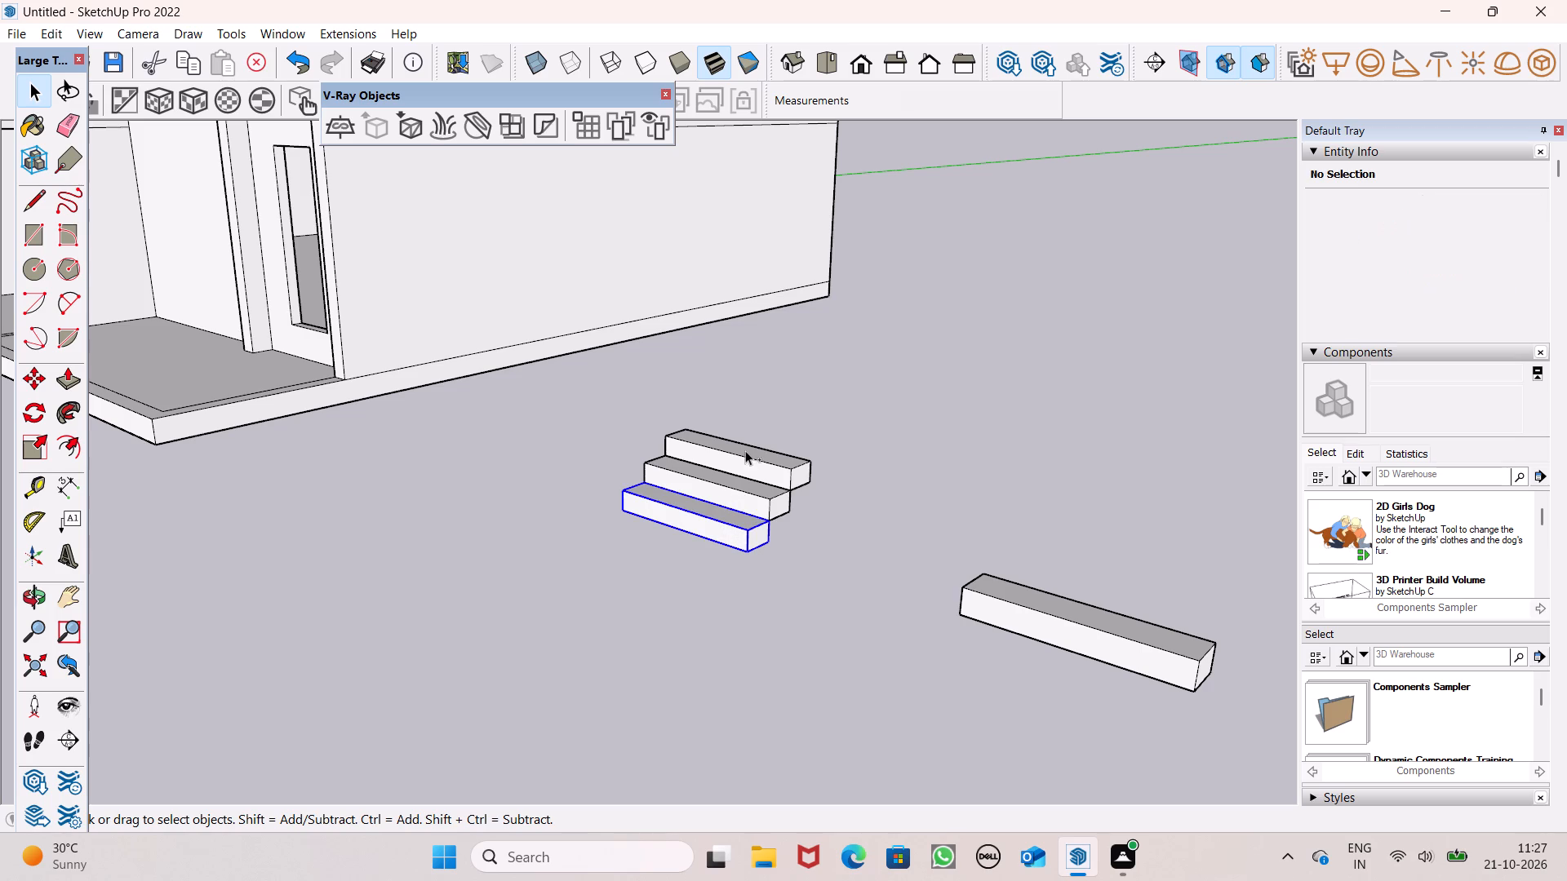
pyautogui.keyDown('ctrl'); pyautogui.click(747, 456); pyautogui.keyUp('ctrl')
pyautogui.keyDown('ctrl'); pyautogui.rightClick(745, 458); pyautogui.keyUp('ctrl')
pyautogui.keyDown('ctrl'); pyautogui.click(837, 206); pyautogui.keyUp('ctrl')
pyautogui.scroll(-3, 877, 277)
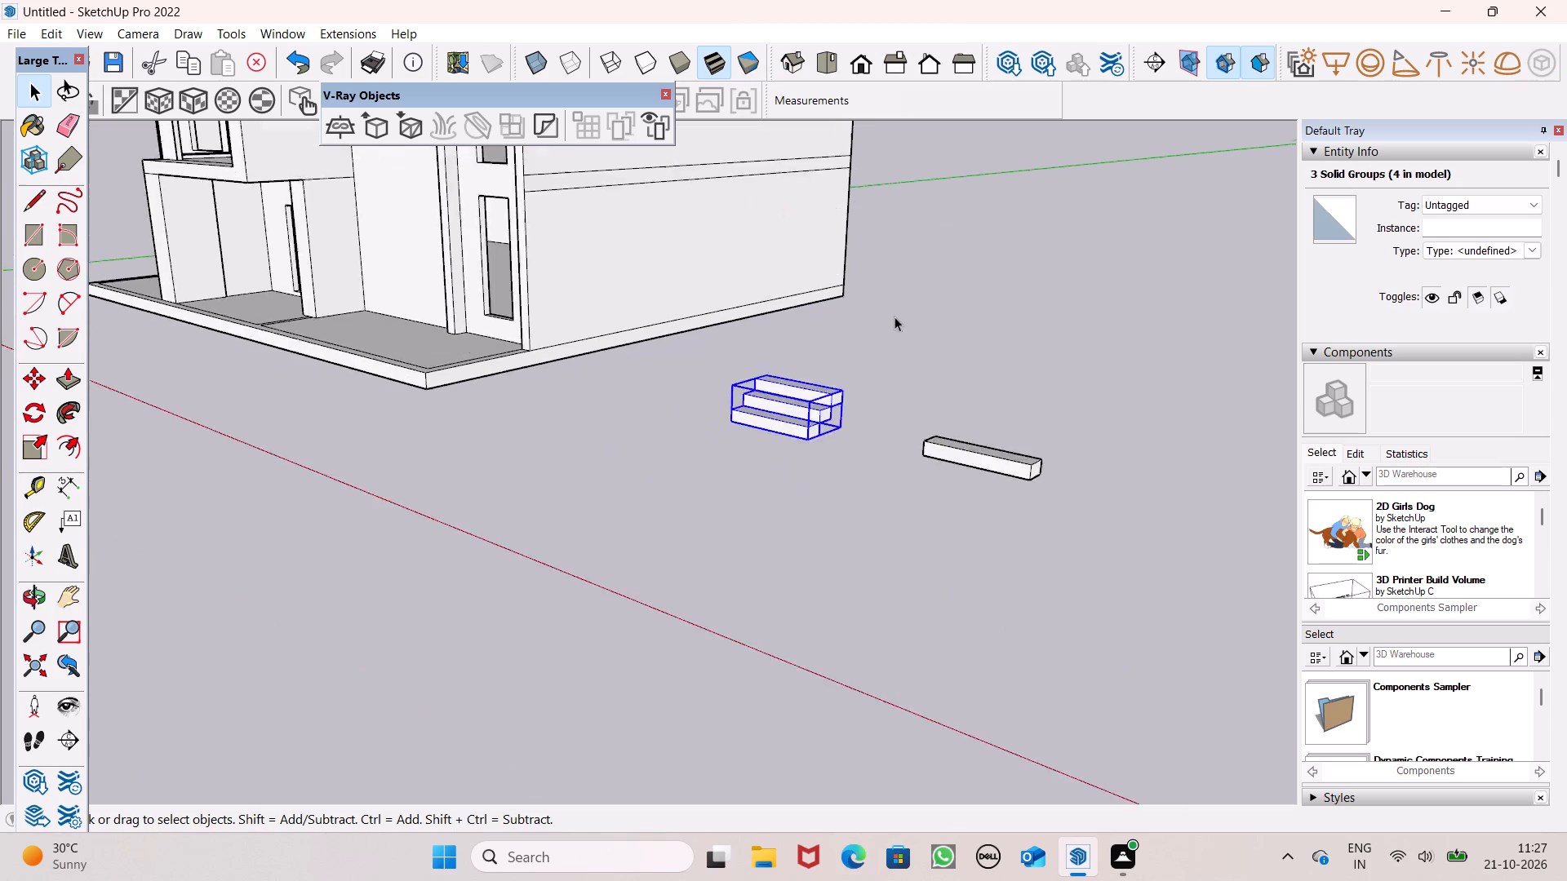
# Move the grouped stairs about 52' 6 13/16" from beside the house to the front of the porch plinth.
pyautogui.scroll(-11, 894, 317)
pyautogui.moveTo(672, 519); pyautogui.dragTo(1001, 591, button='middle')
pyautogui.press('m')
pyautogui.press('Return')
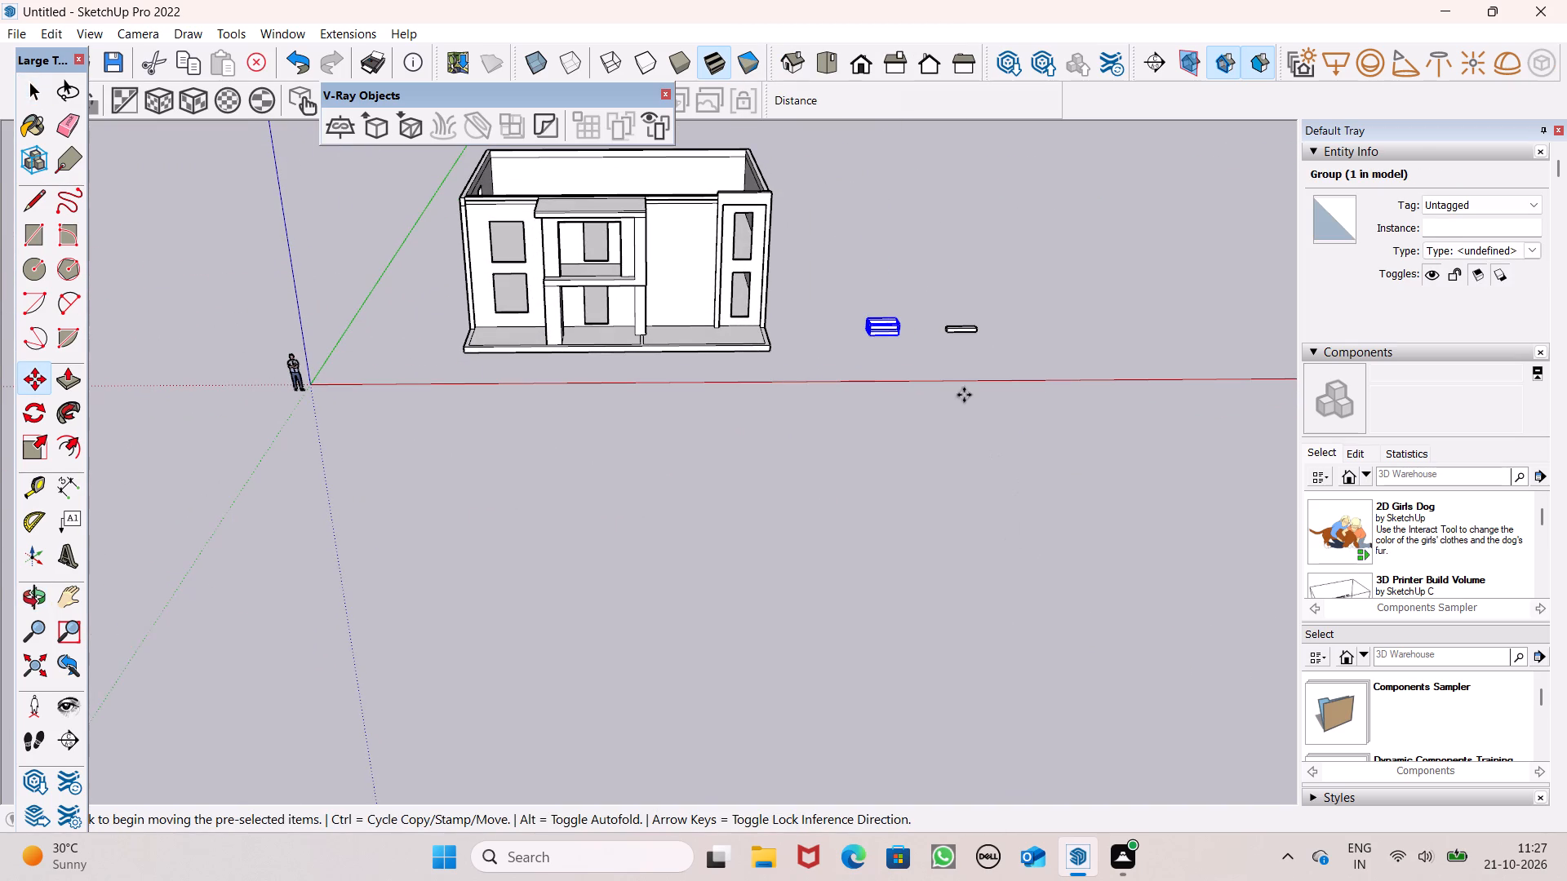
pyautogui.moveTo(872, 336); pyautogui.dragTo(531, 335)
pyautogui.moveTo(872, 338); pyautogui.dragTo(561, 363)
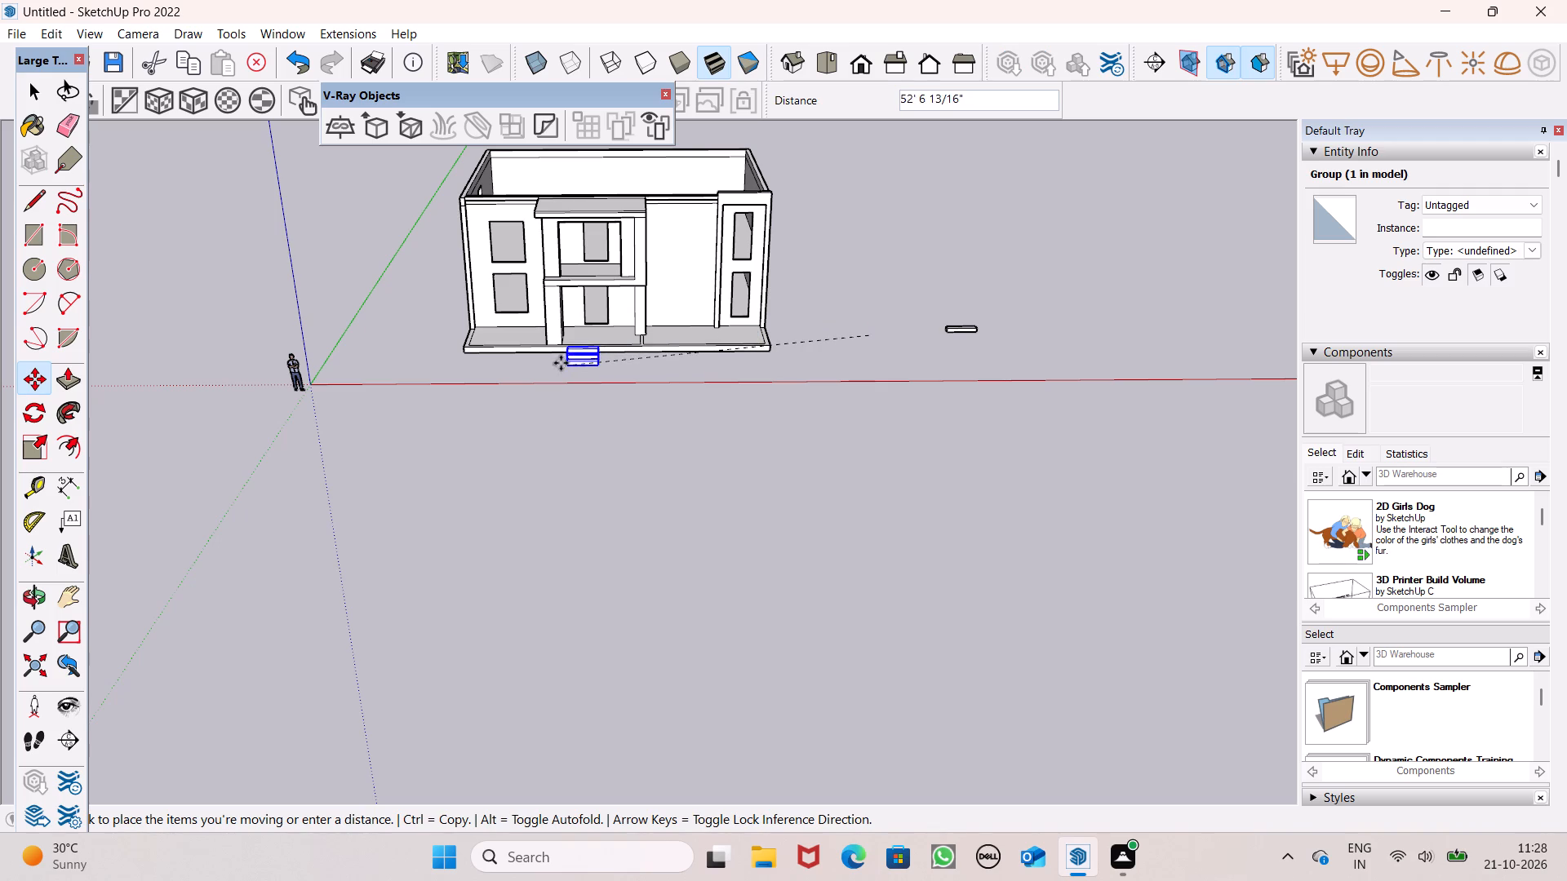
pyautogui.moveTo(561, 363); pyautogui.dragTo(584, 365)
# Slide the stair group along the plinth until its side lines up near the front porch column.
pyautogui.scroll(6, 567, 330)
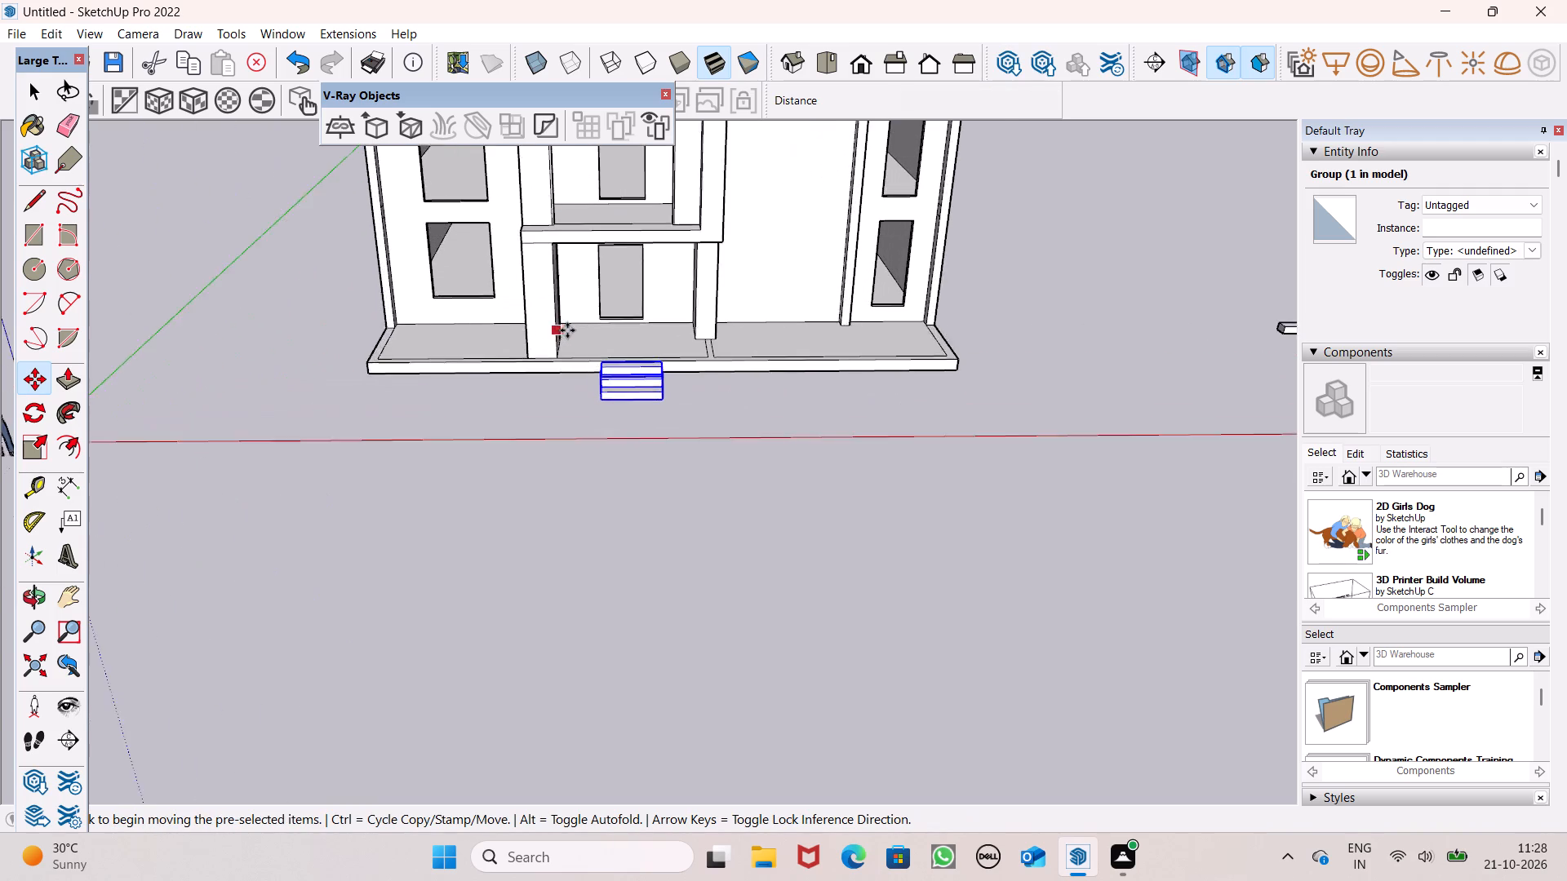
pyautogui.scroll(1, 567, 330)
pyautogui.scroll(-4, 790, 348)
pyautogui.moveTo(643, 425); pyautogui.dragTo(496, 100, button='middle')
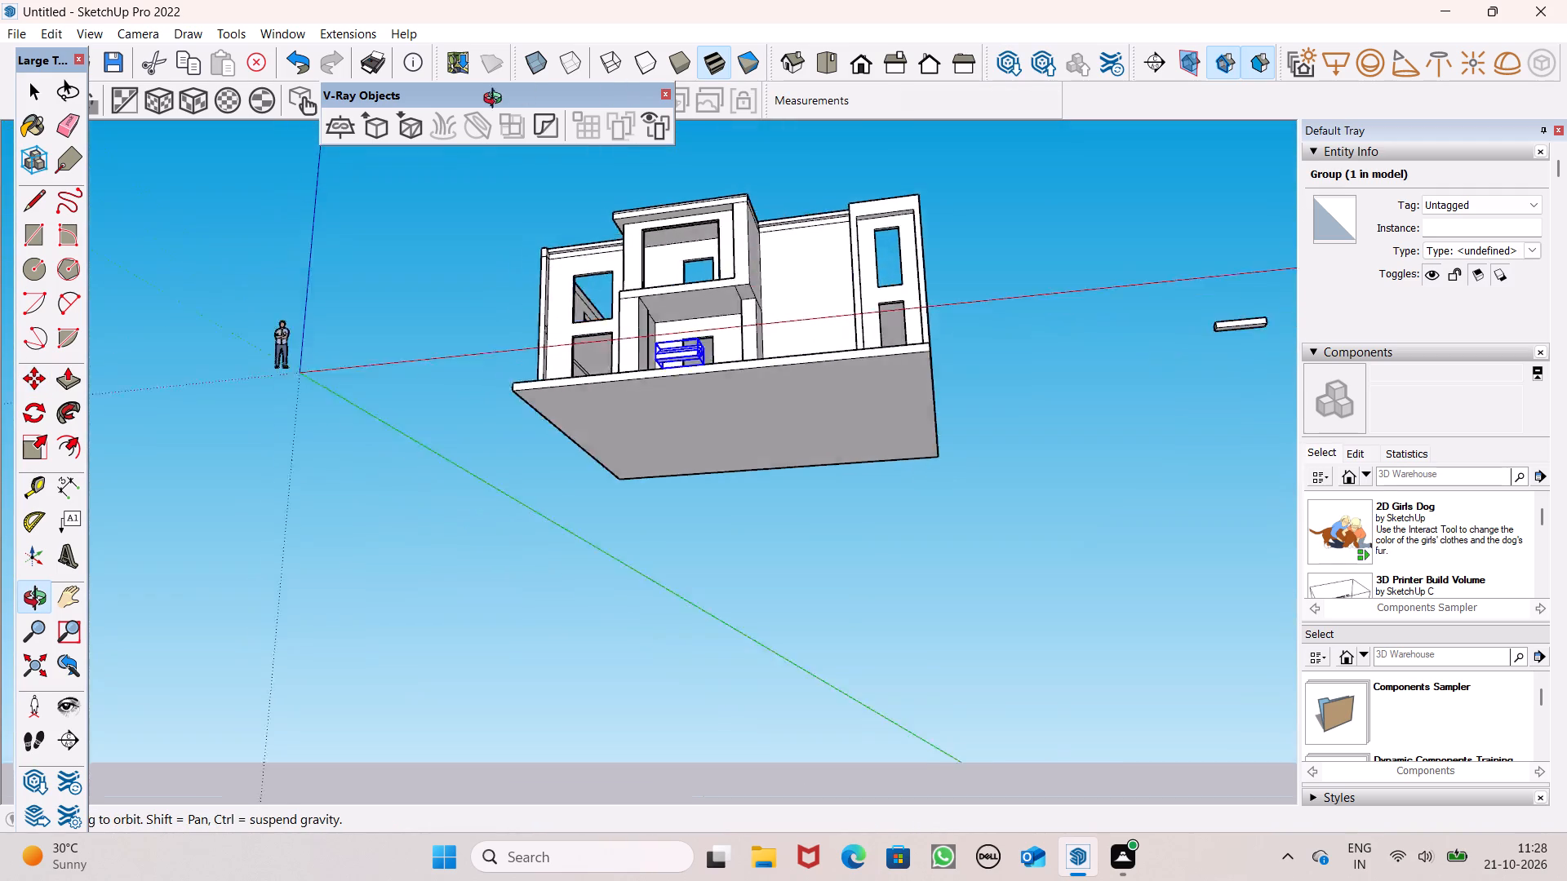
pyautogui.moveTo(496, 100); pyautogui.dragTo(635, 393, button='middle')
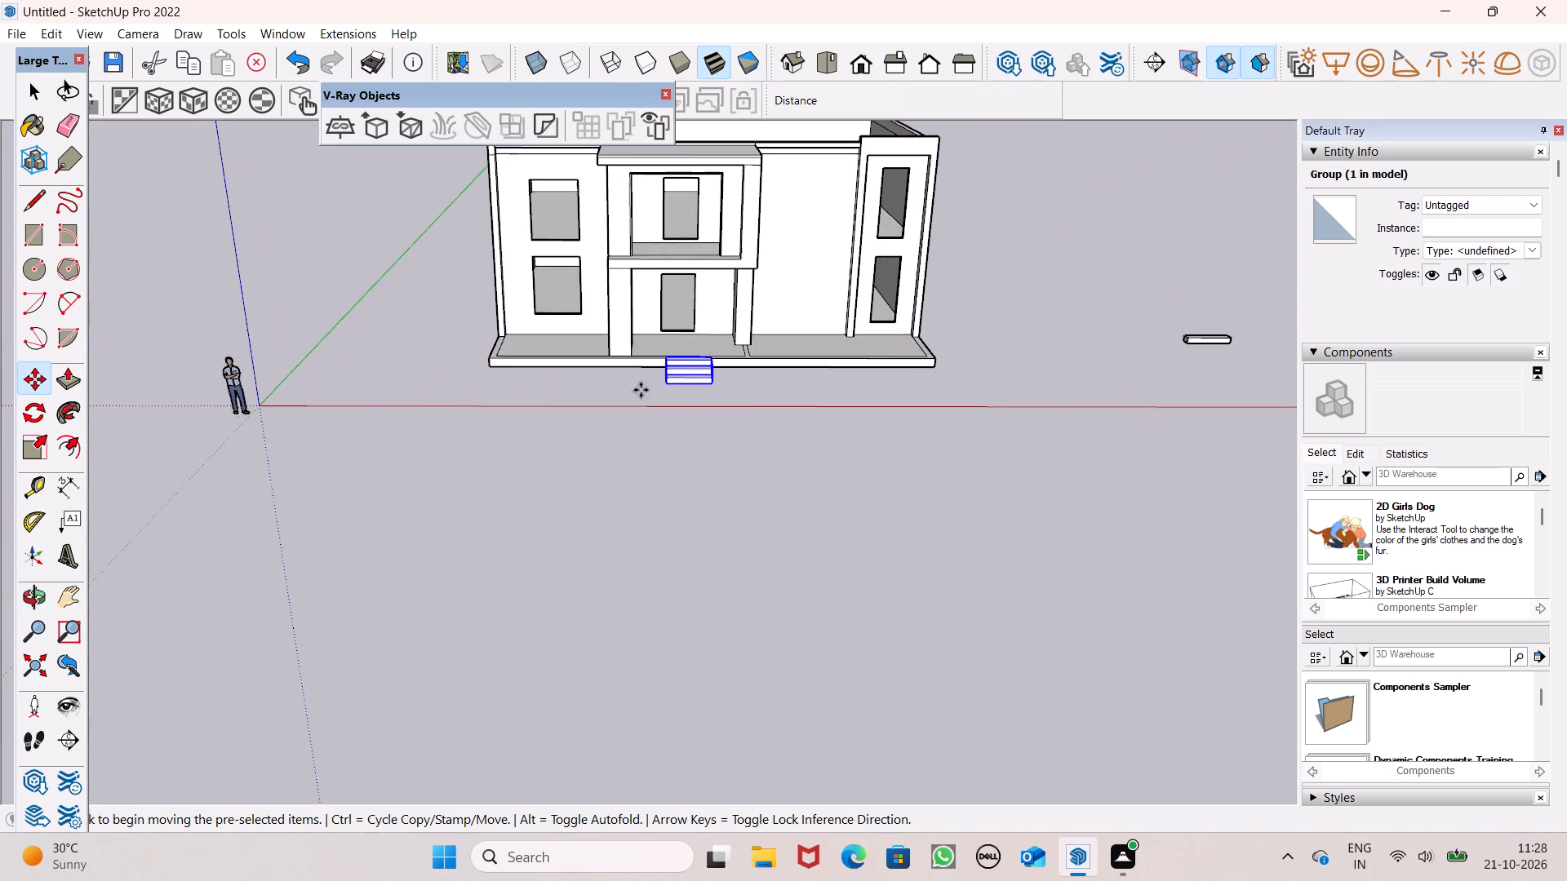
pyautogui.scroll(7, 645, 370)
pyautogui.scroll(-1, 655, 387)
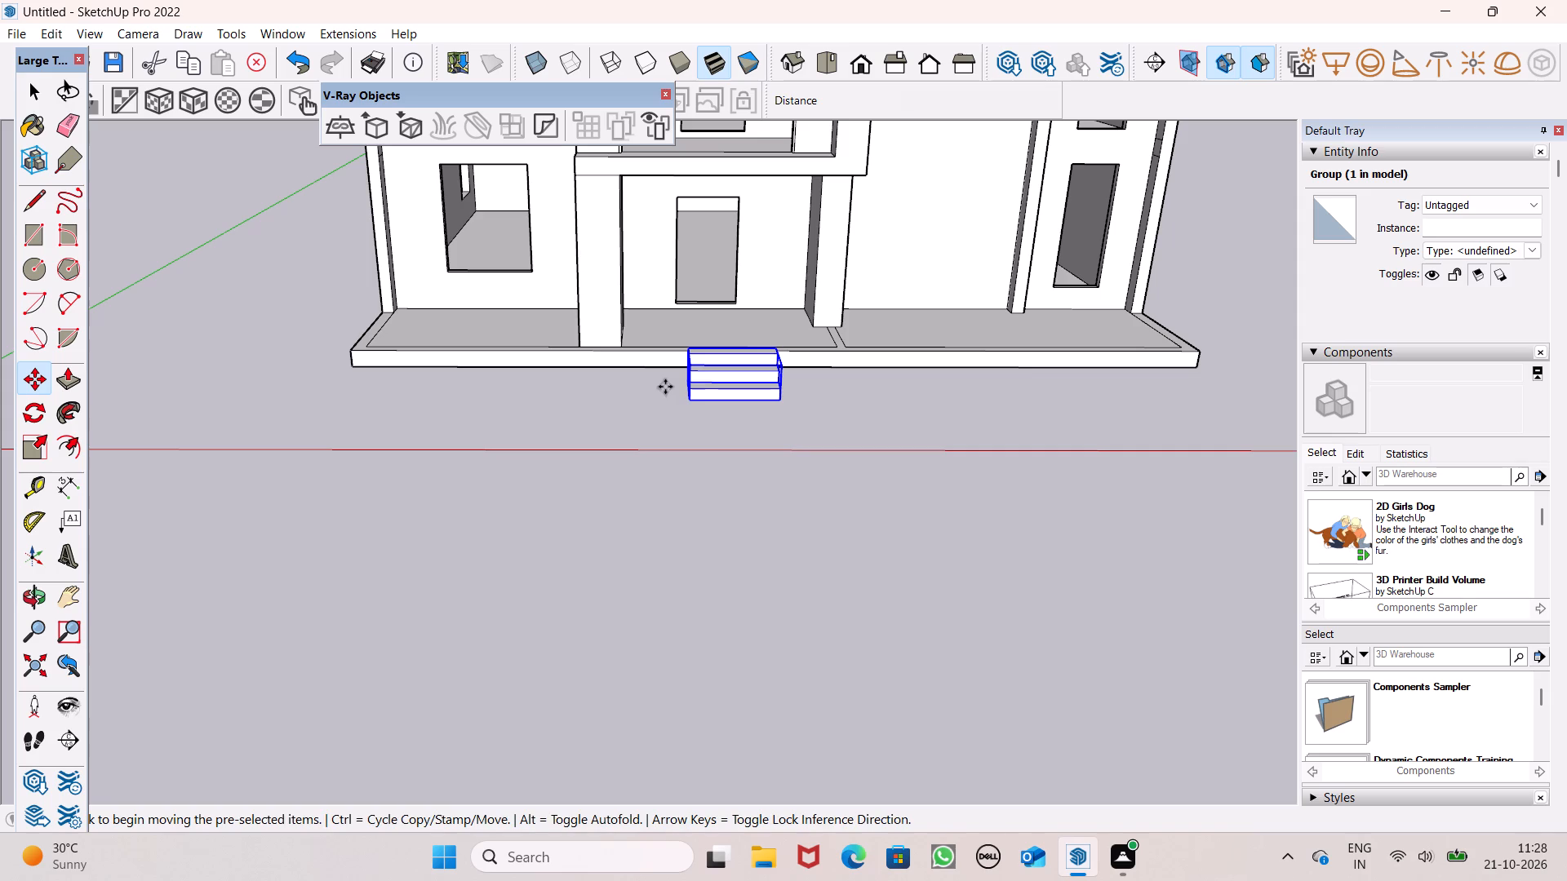
pyautogui.scroll(7, 695, 370)
pyautogui.moveTo(681, 348); pyautogui.dragTo(640, 361, button='middle')
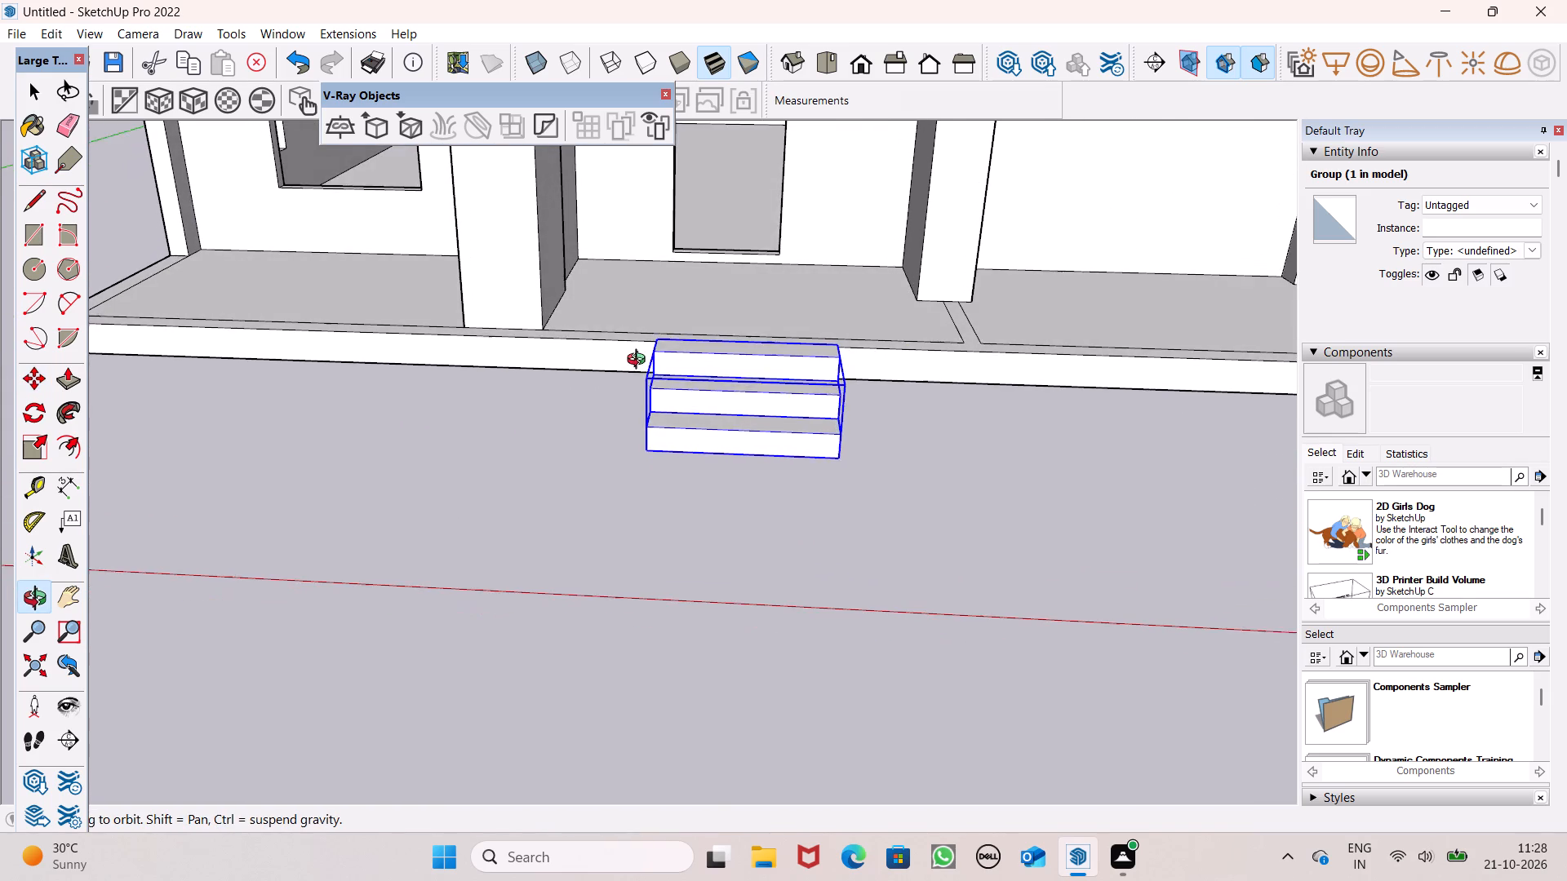
pyautogui.moveTo(640, 361); pyautogui.dragTo(640, 360, button='middle')
pyautogui.scroll(1, 678, 389)
pyautogui.moveTo(663, 393); pyautogui.dragTo(582, 414, button='middle')
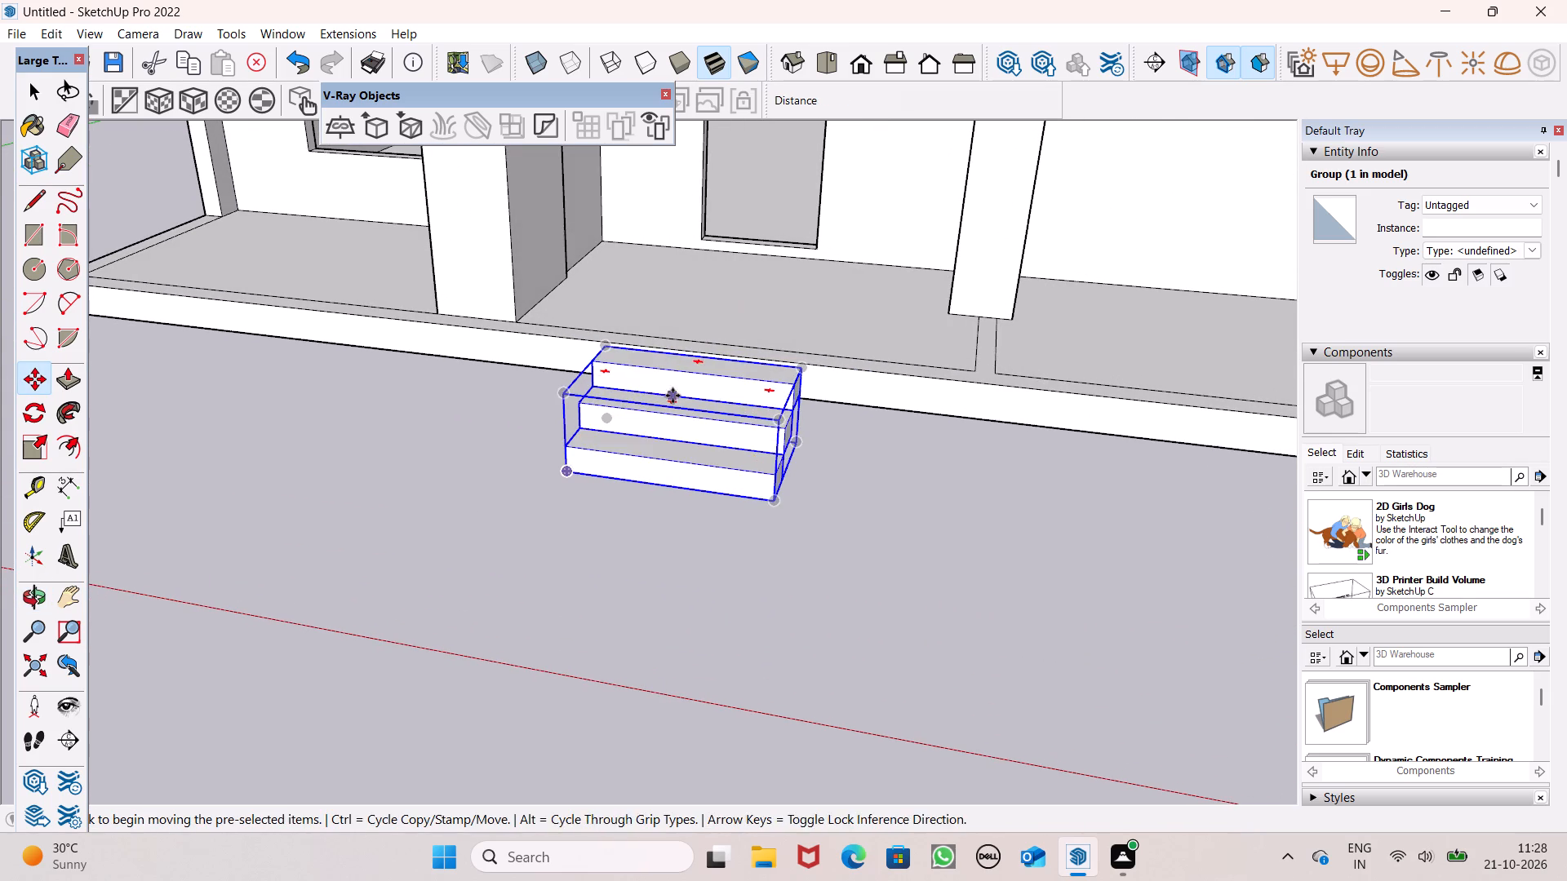
pyautogui.moveTo(673, 396); pyautogui.dragTo(830, 407, button='middle')
pyautogui.moveTo(707, 486); pyautogui.dragTo(676, 480)
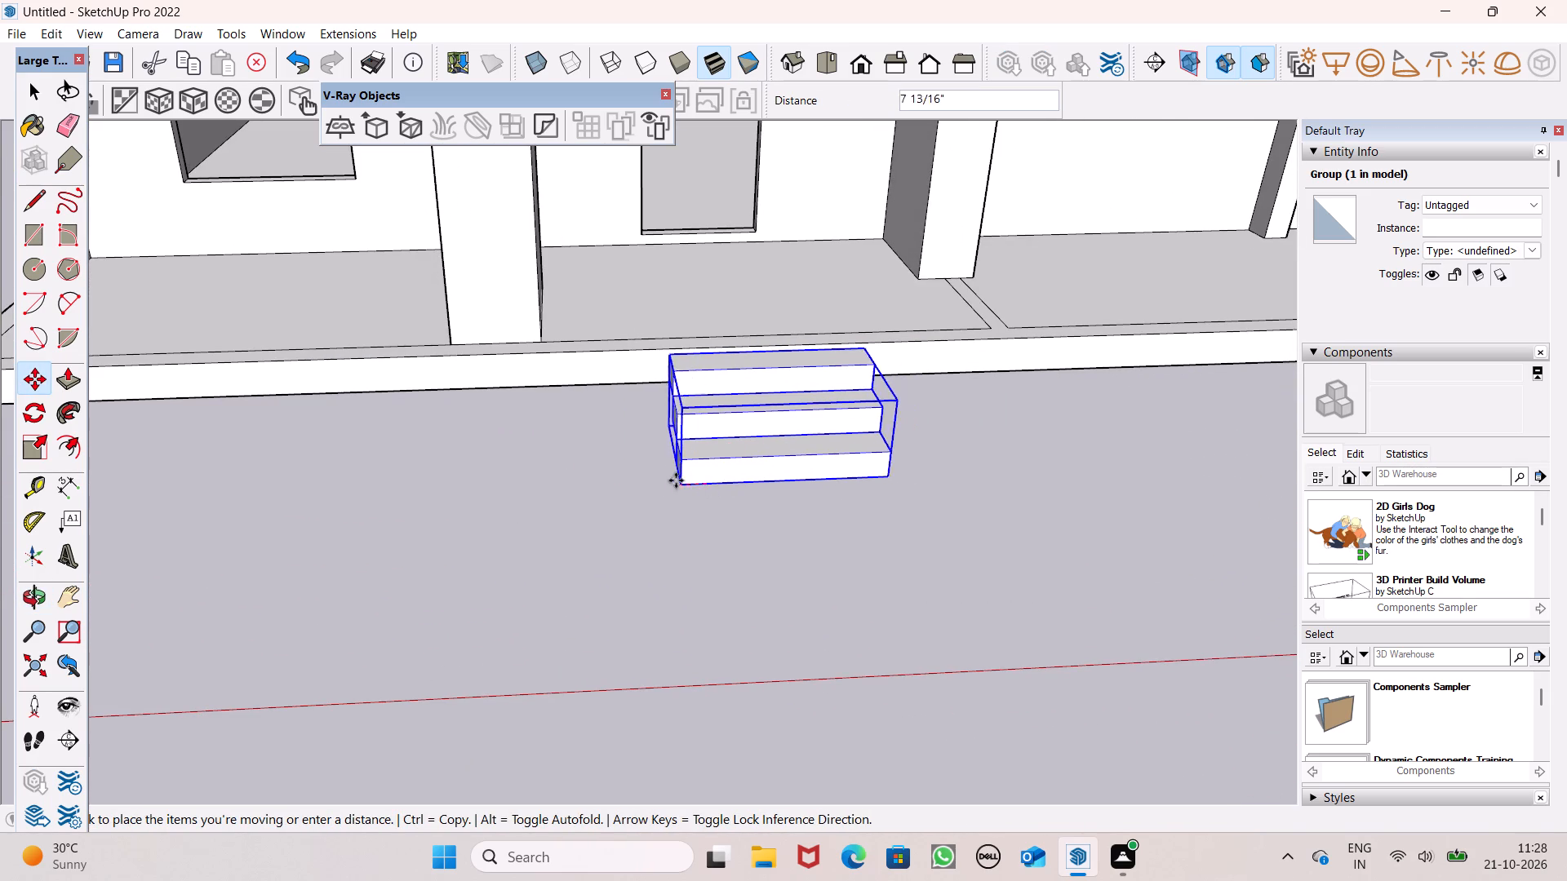
pyautogui.moveTo(676, 480); pyautogui.dragTo(553, 486)
pyautogui.tripleClick(553, 486)
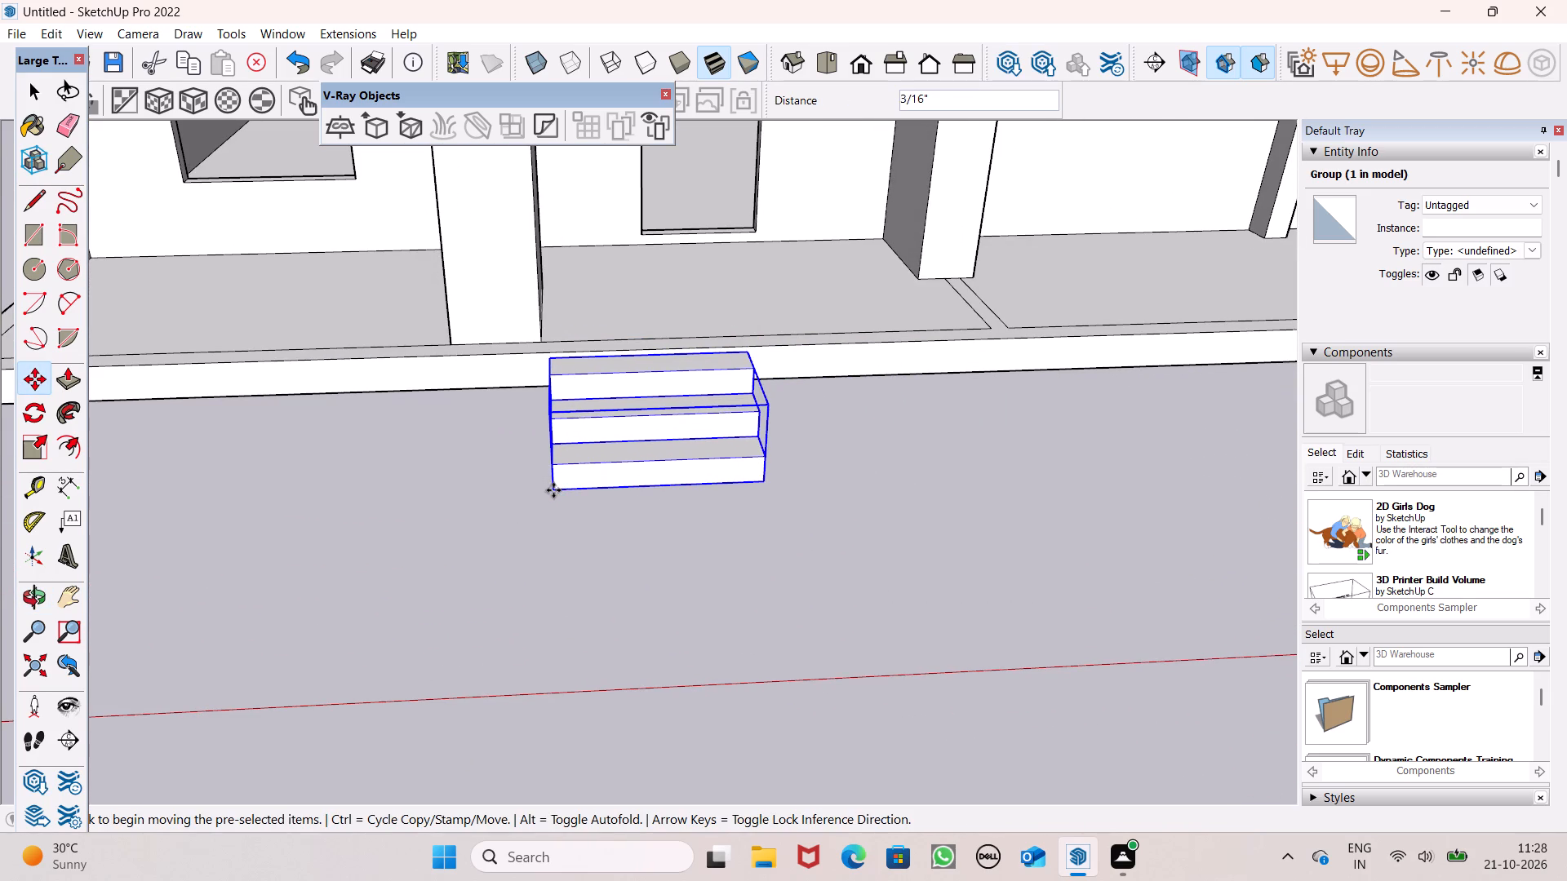
pyautogui.click(548, 484)
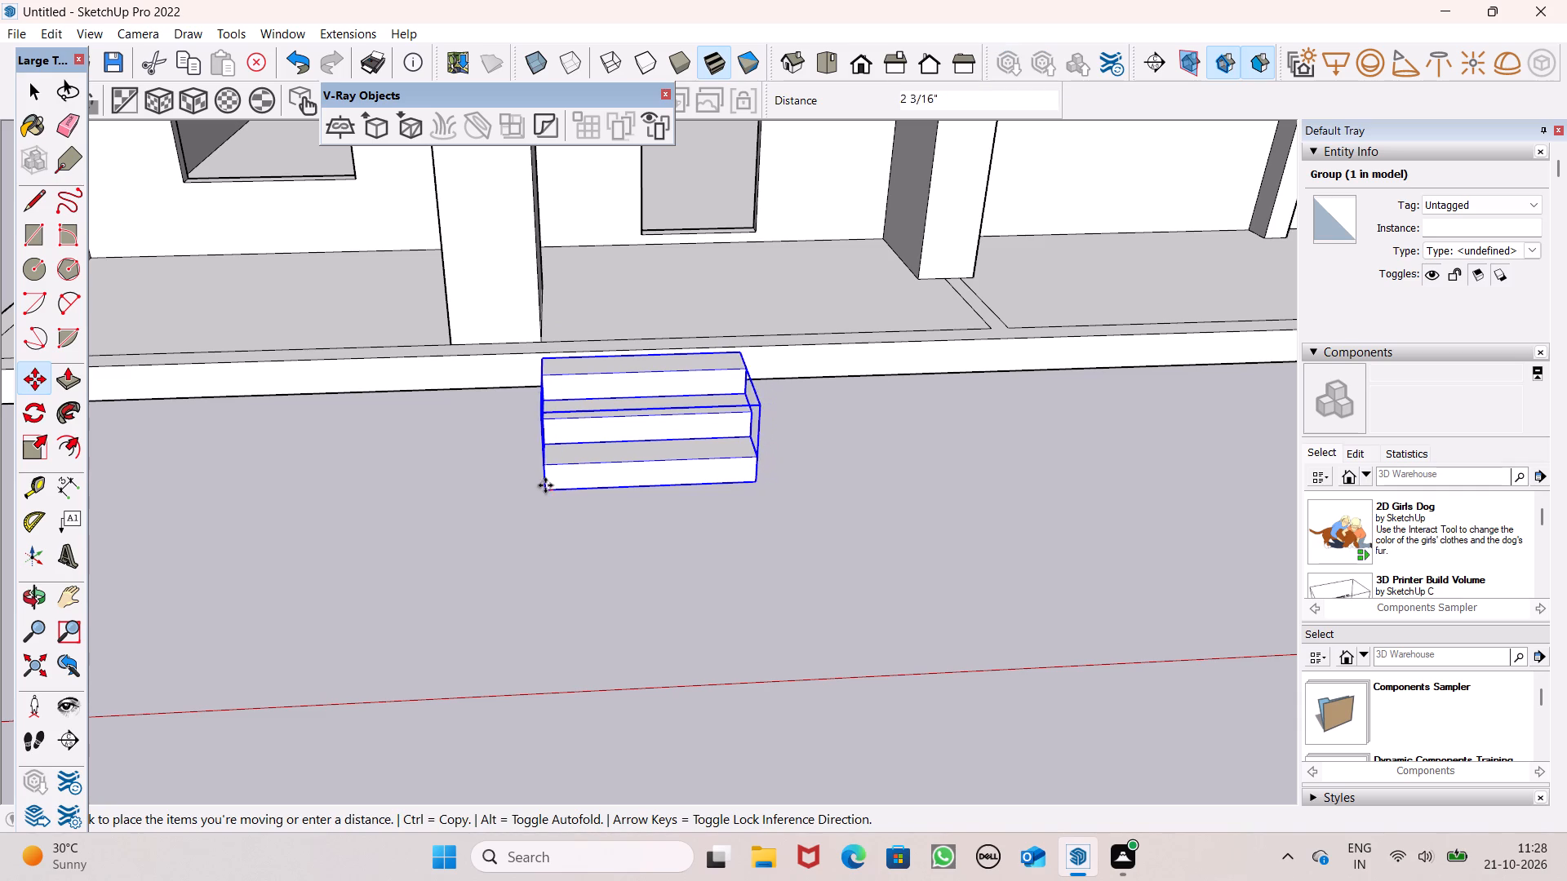
pyautogui.click(540, 479)
# Move the stair group toward the house so its rear meets the front face of the plinth.
pyautogui.scroll(1, 624, 482)
pyautogui.moveTo(617, 469); pyautogui.dragTo(442, 441, button='middle')
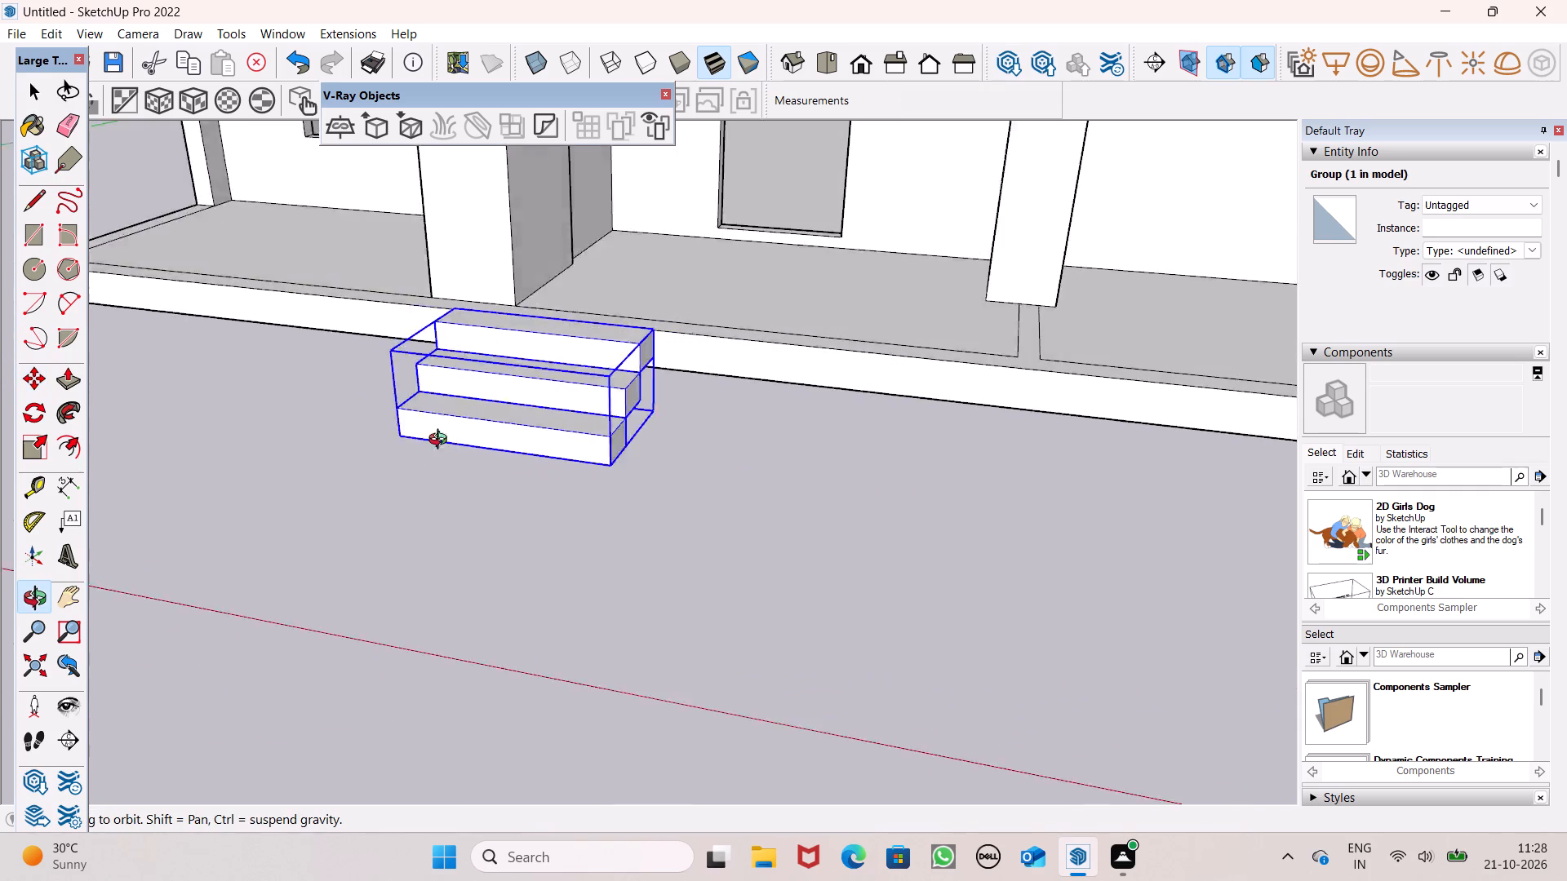
pyautogui.moveTo(442, 441); pyautogui.dragTo(176, 406, button='middle')
pyautogui.scroll(-4, 499, 253)
pyautogui.moveTo(446, 368); pyautogui.dragTo(379, 391, button='middle')
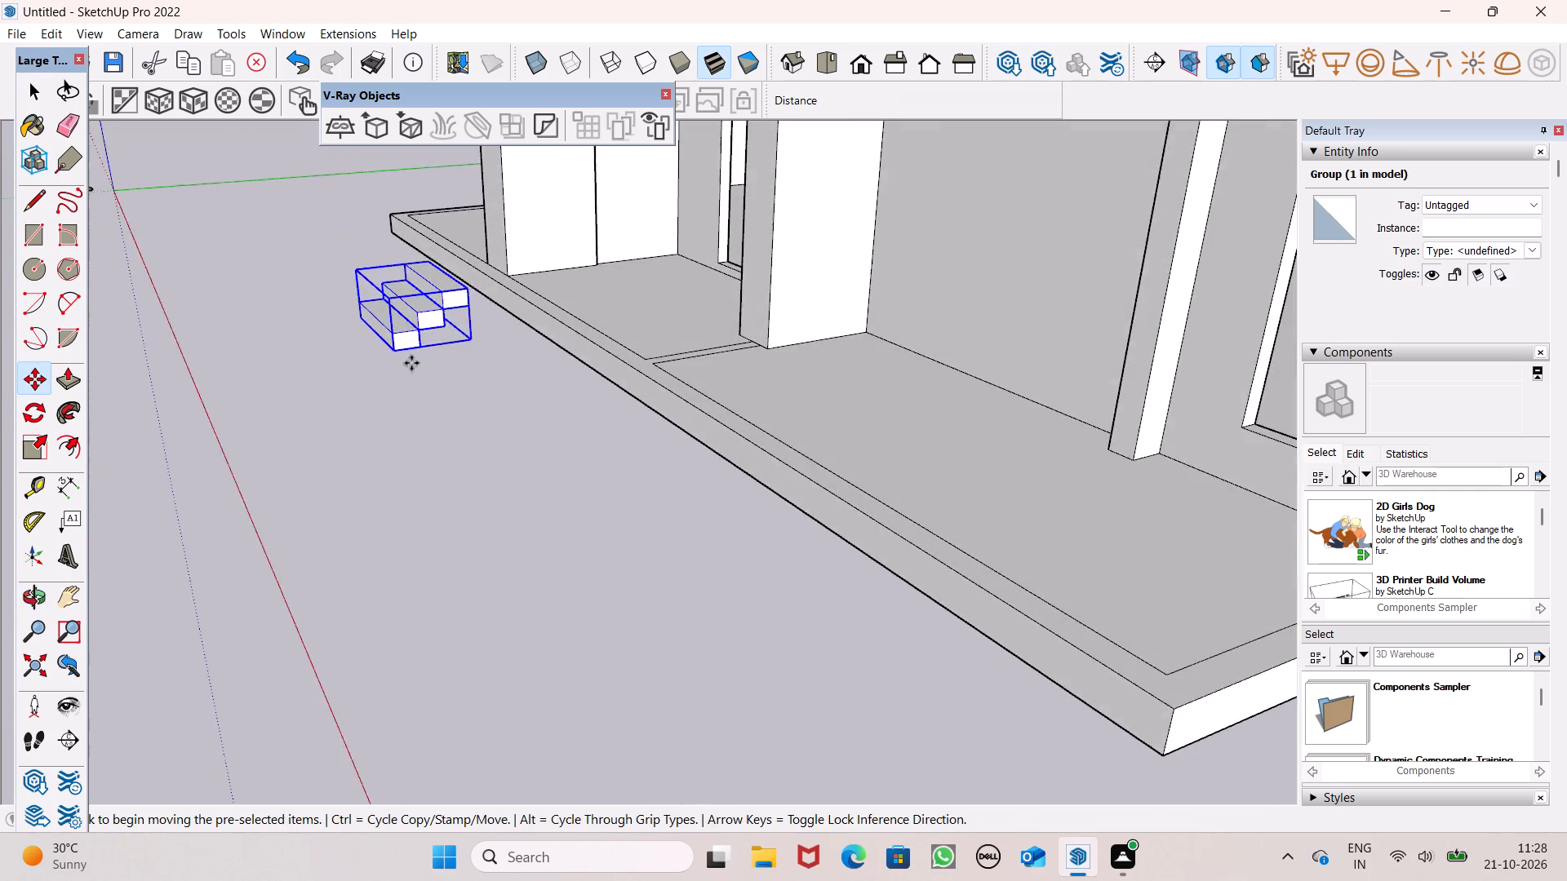
pyautogui.scroll(4, 423, 343)
pyautogui.scroll(-1, 419, 340)
pyautogui.scroll(2, 419, 340)
pyautogui.moveTo(499, 339); pyautogui.dragTo(534, 308)
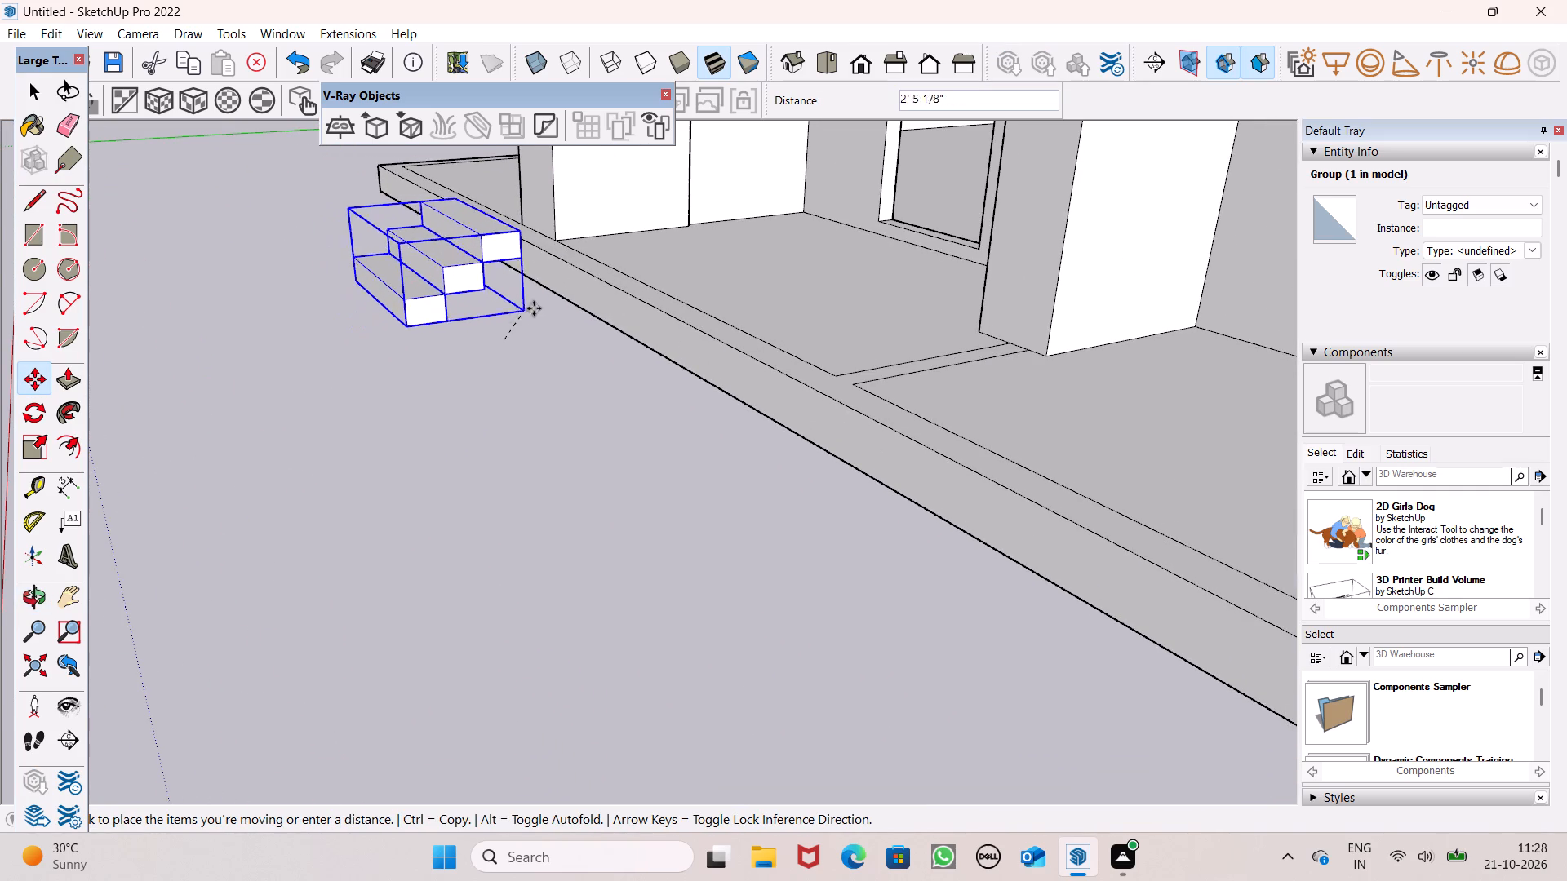
pyautogui.moveTo(534, 308); pyautogui.dragTo(584, 309)
# Explode the stair group into its three separate step blocks, shifting them slightly away from the plinth.
pyautogui.scroll(-3, 587, 312)
pyautogui.moveTo(553, 349); pyautogui.dragTo(553, 349, button='middle')
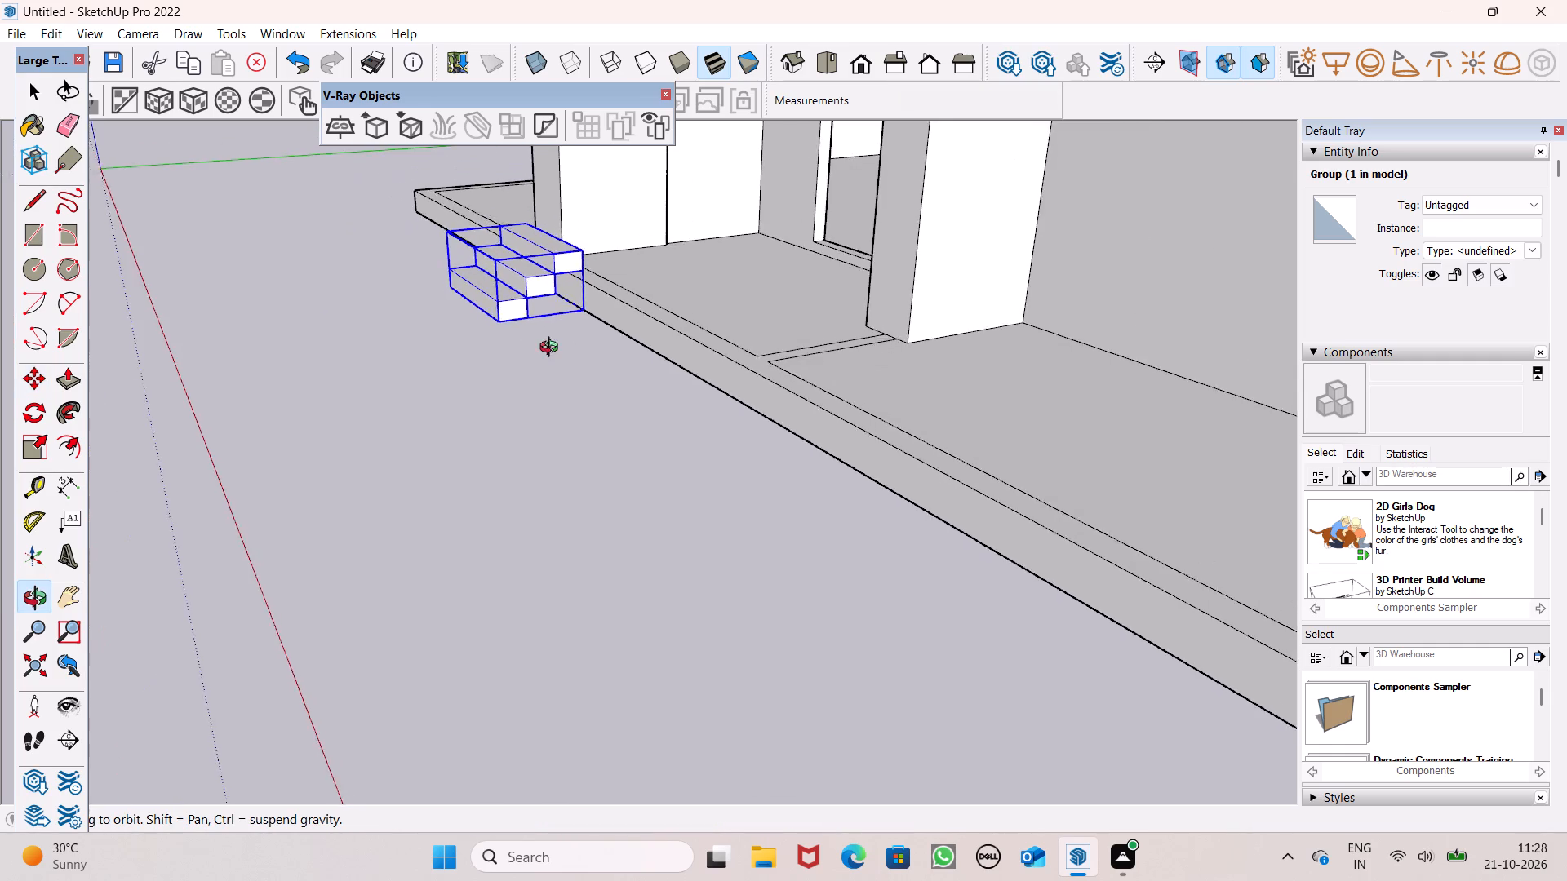
pyautogui.moveTo(553, 349); pyautogui.dragTo(579, 396, button='middle')
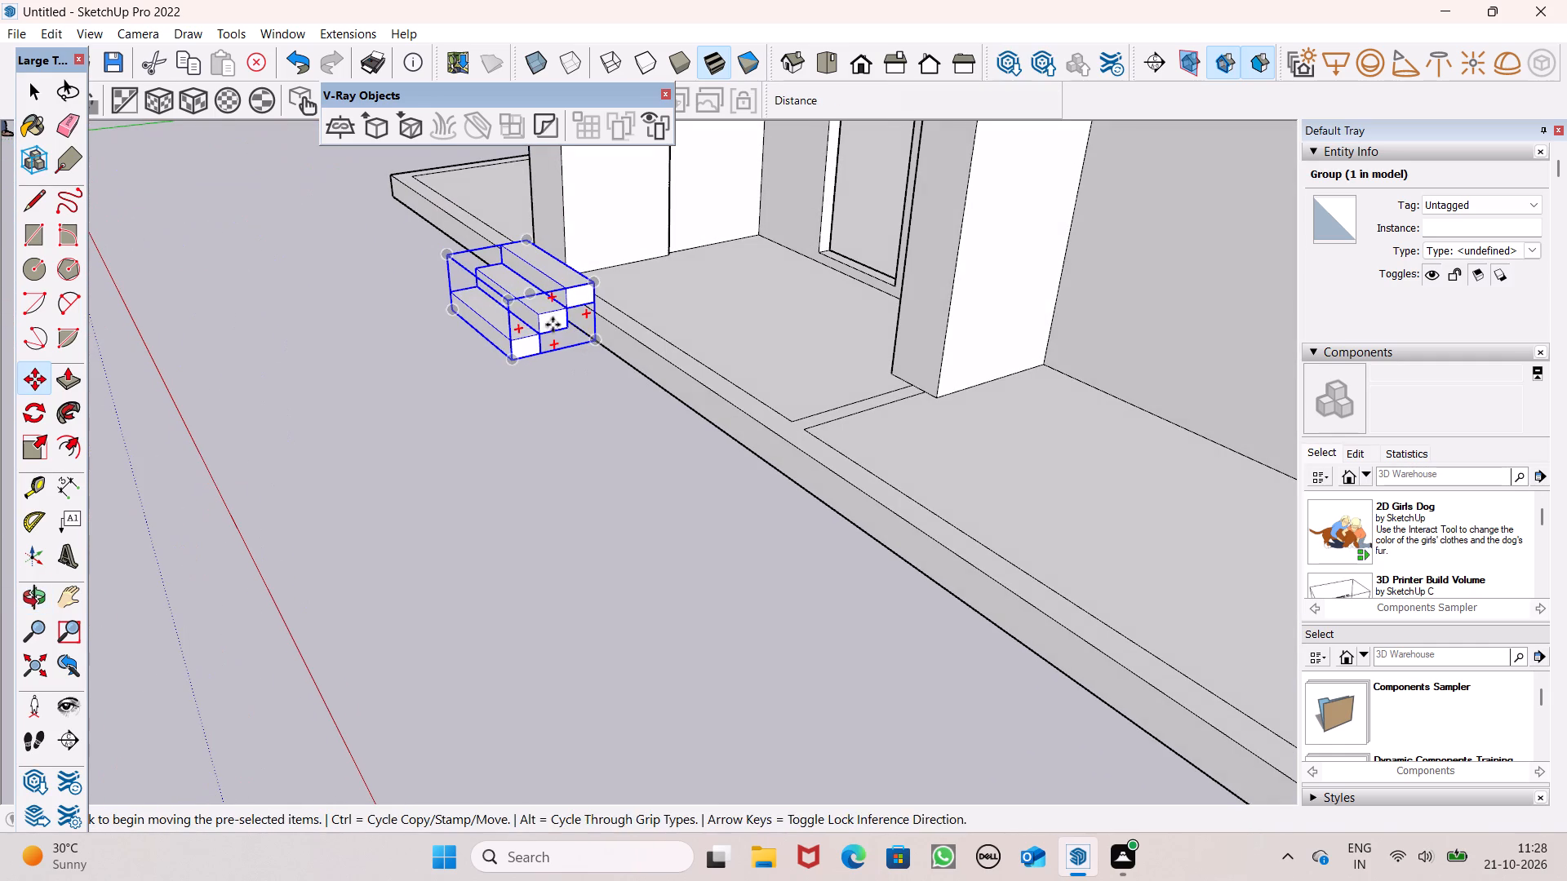
pyautogui.click(510, 306)
pyautogui.rightClick(516, 307)
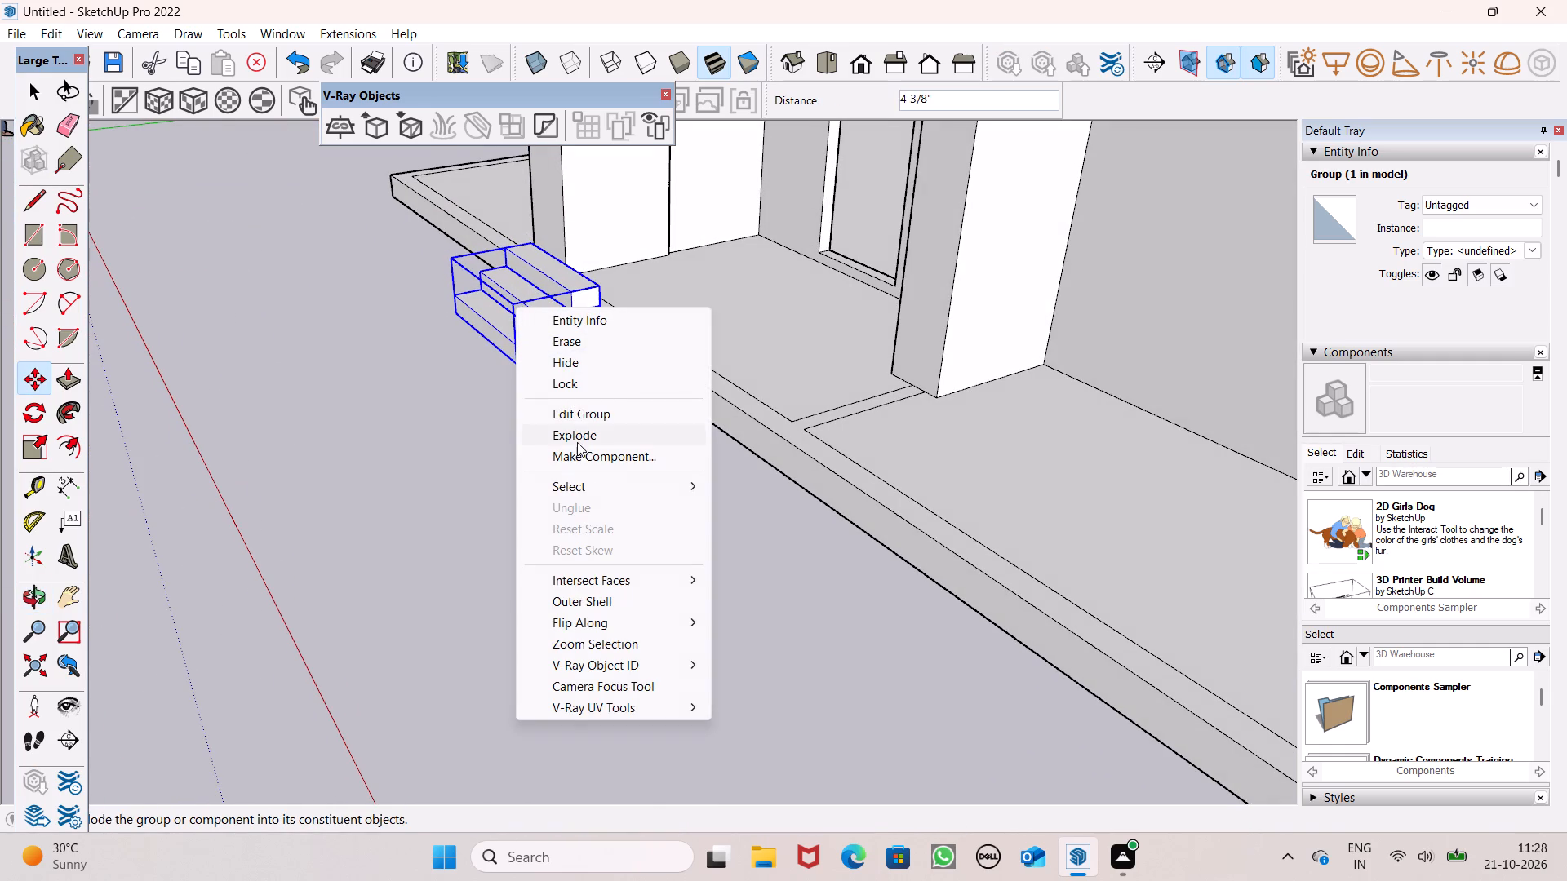
pyautogui.click(576, 436)
pyautogui.click(544, 460)
pyautogui.doubleClick(490, 501)
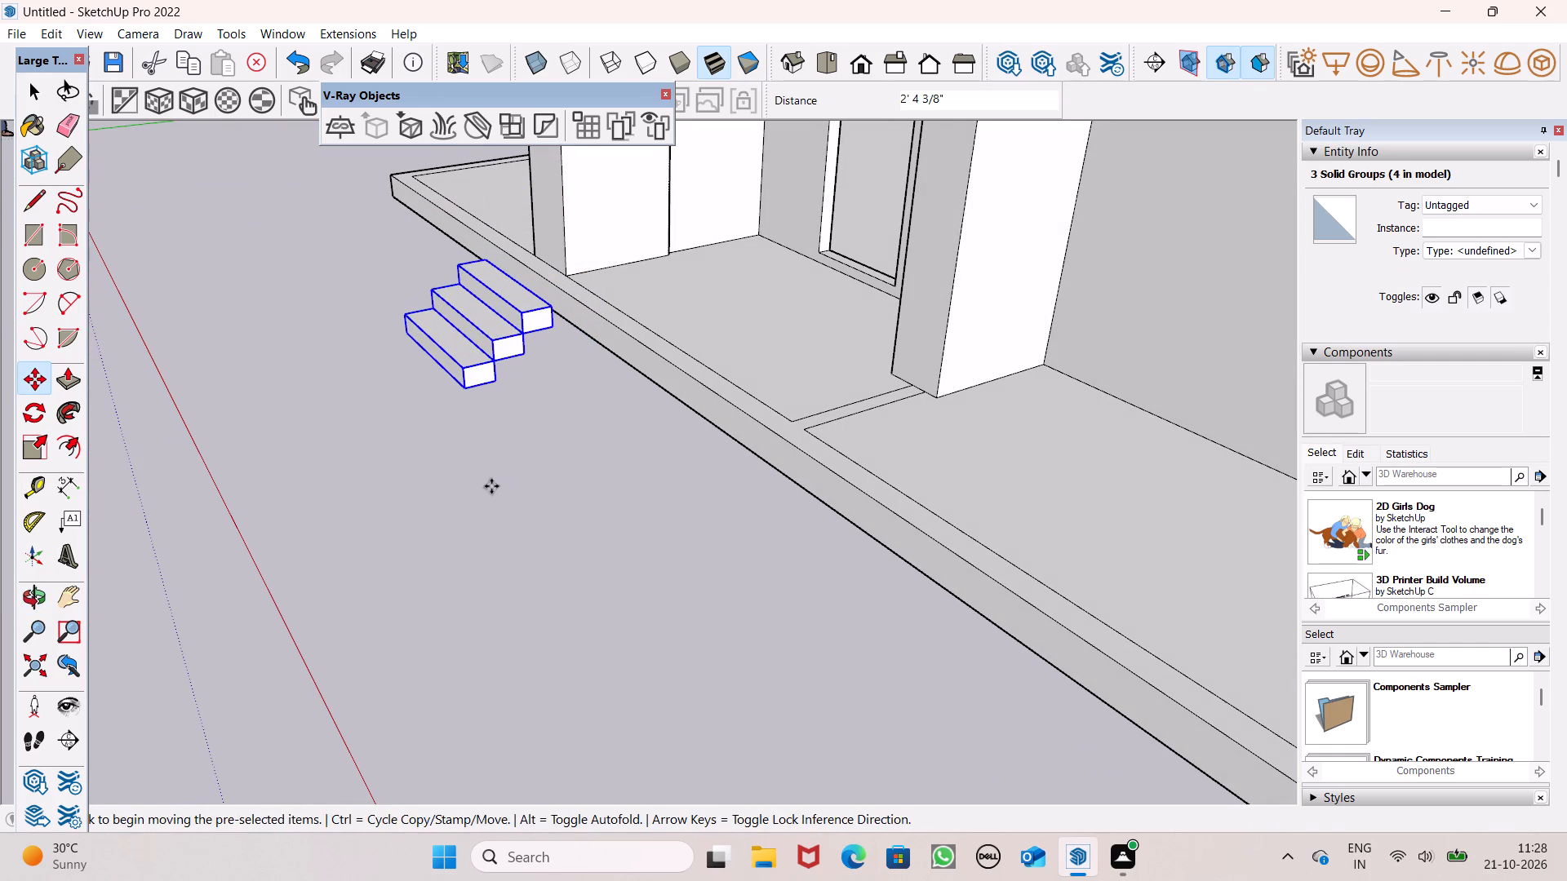
# Delete the topmost step block of the stairs.
pyautogui.press('space')
pyautogui.click(527, 321)
pyautogui.click(525, 311)
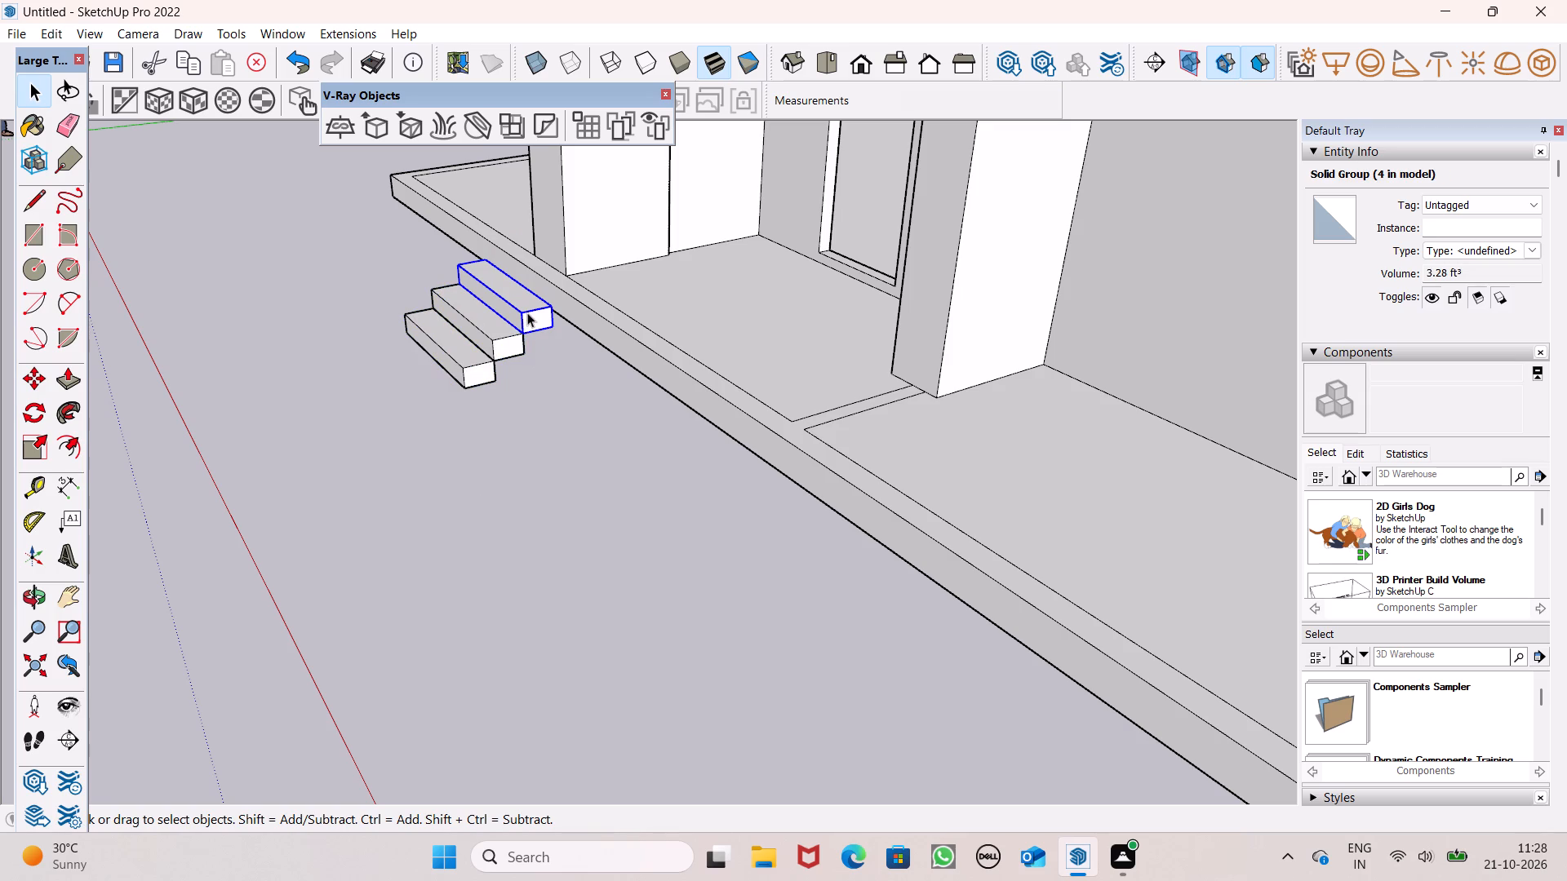
pyautogui.press(',')
pyautogui.press('BackSpace')
pyautogui.click(532, 317)
pyautogui.press('Delete')
# Select the two remaining step blocks and combine them into one group.
pyautogui.click(486, 369)
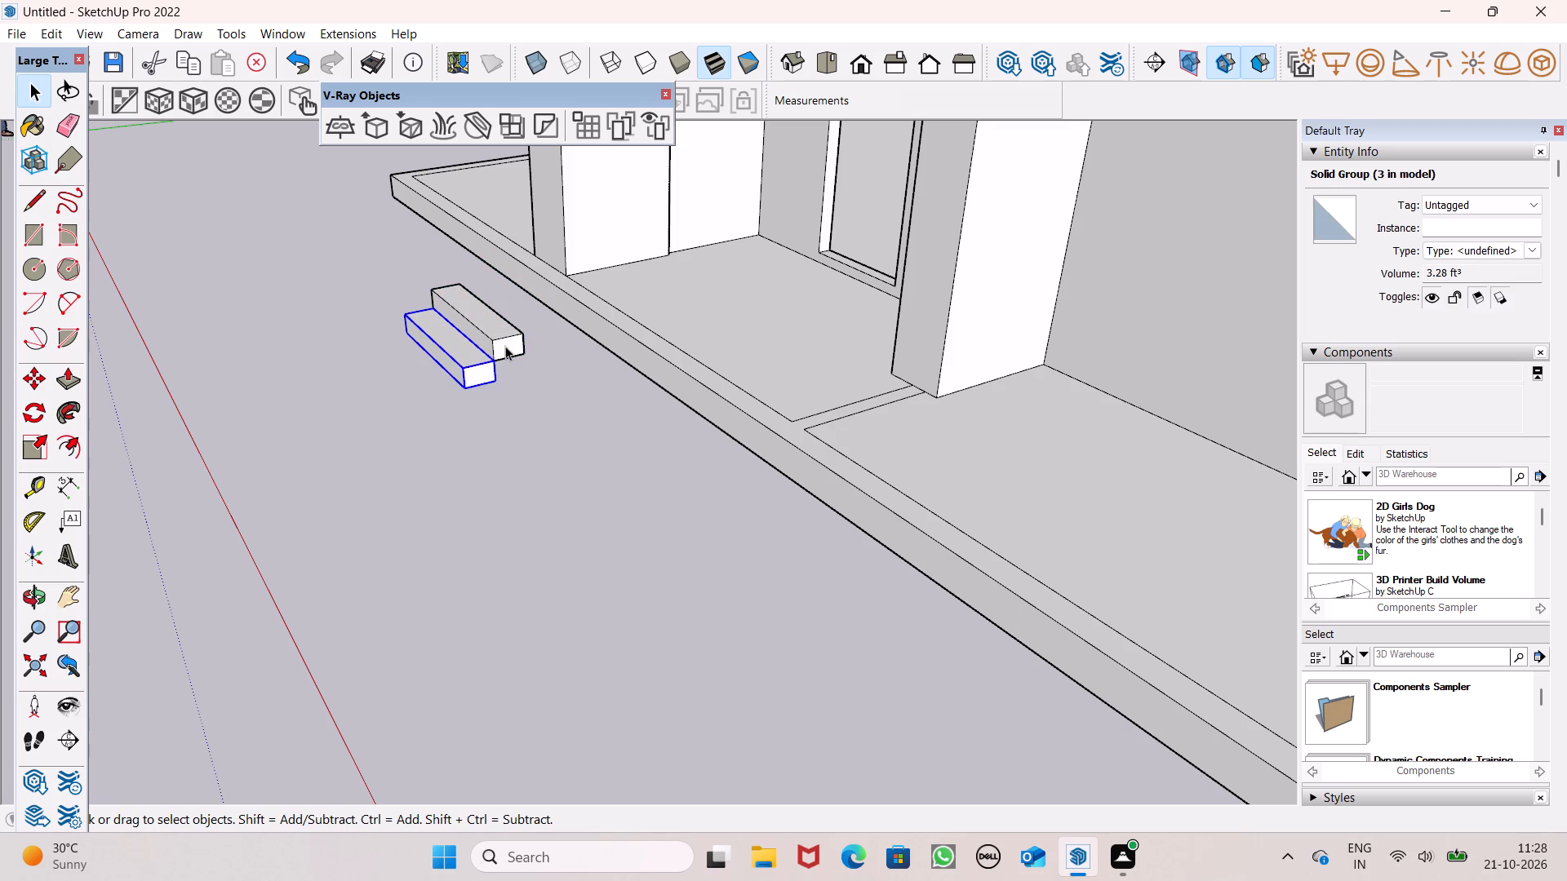
pyautogui.click(505, 346)
pyautogui.click(518, 392)
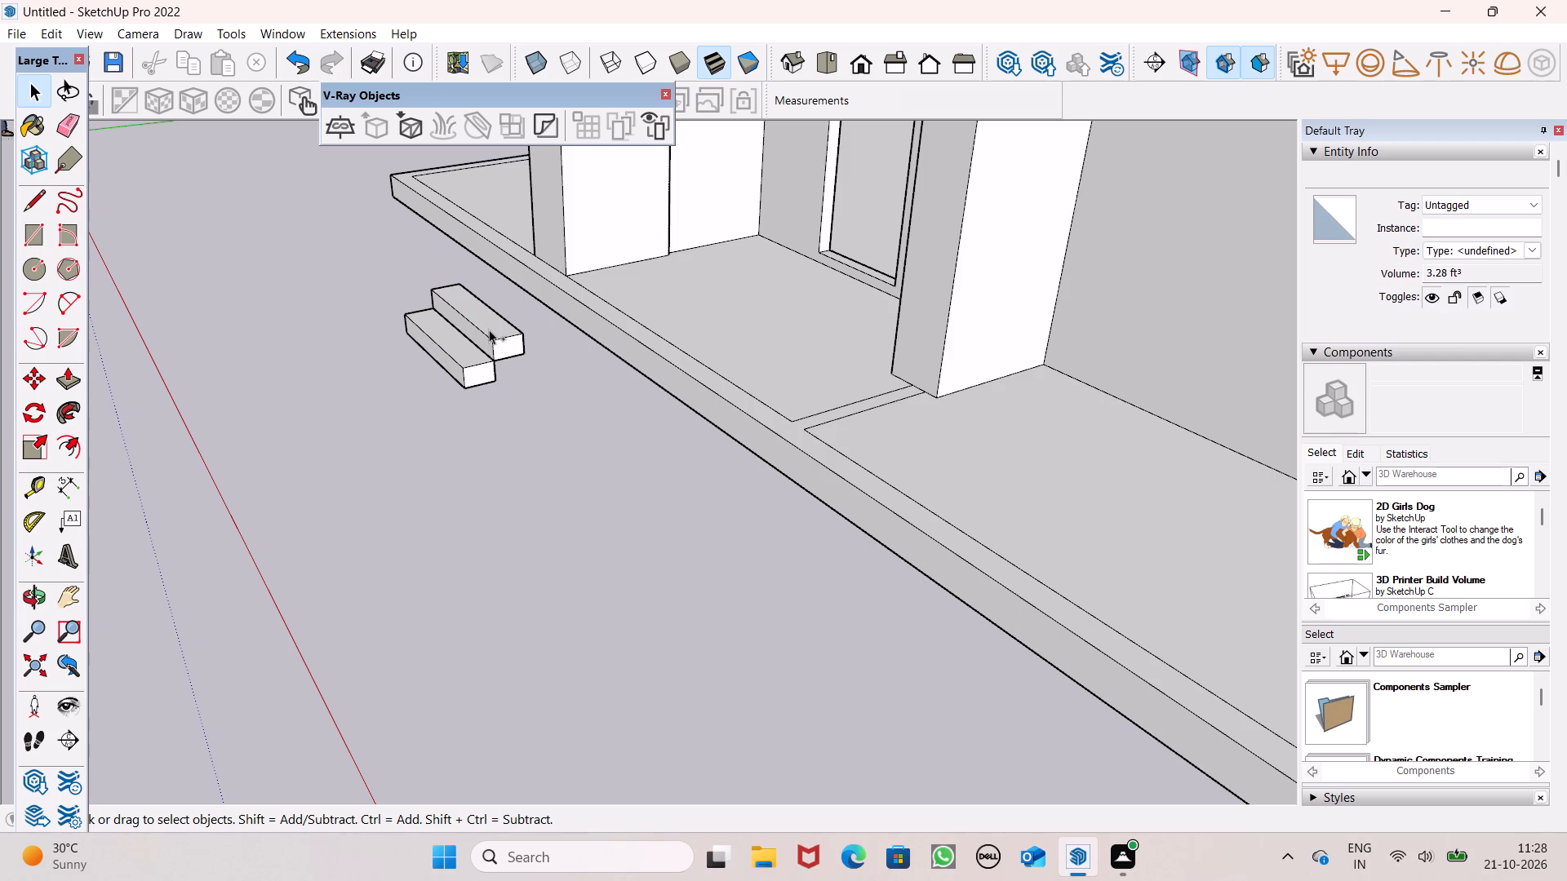
pyautogui.tripleClick(473, 366)
pyautogui.click(448, 516)
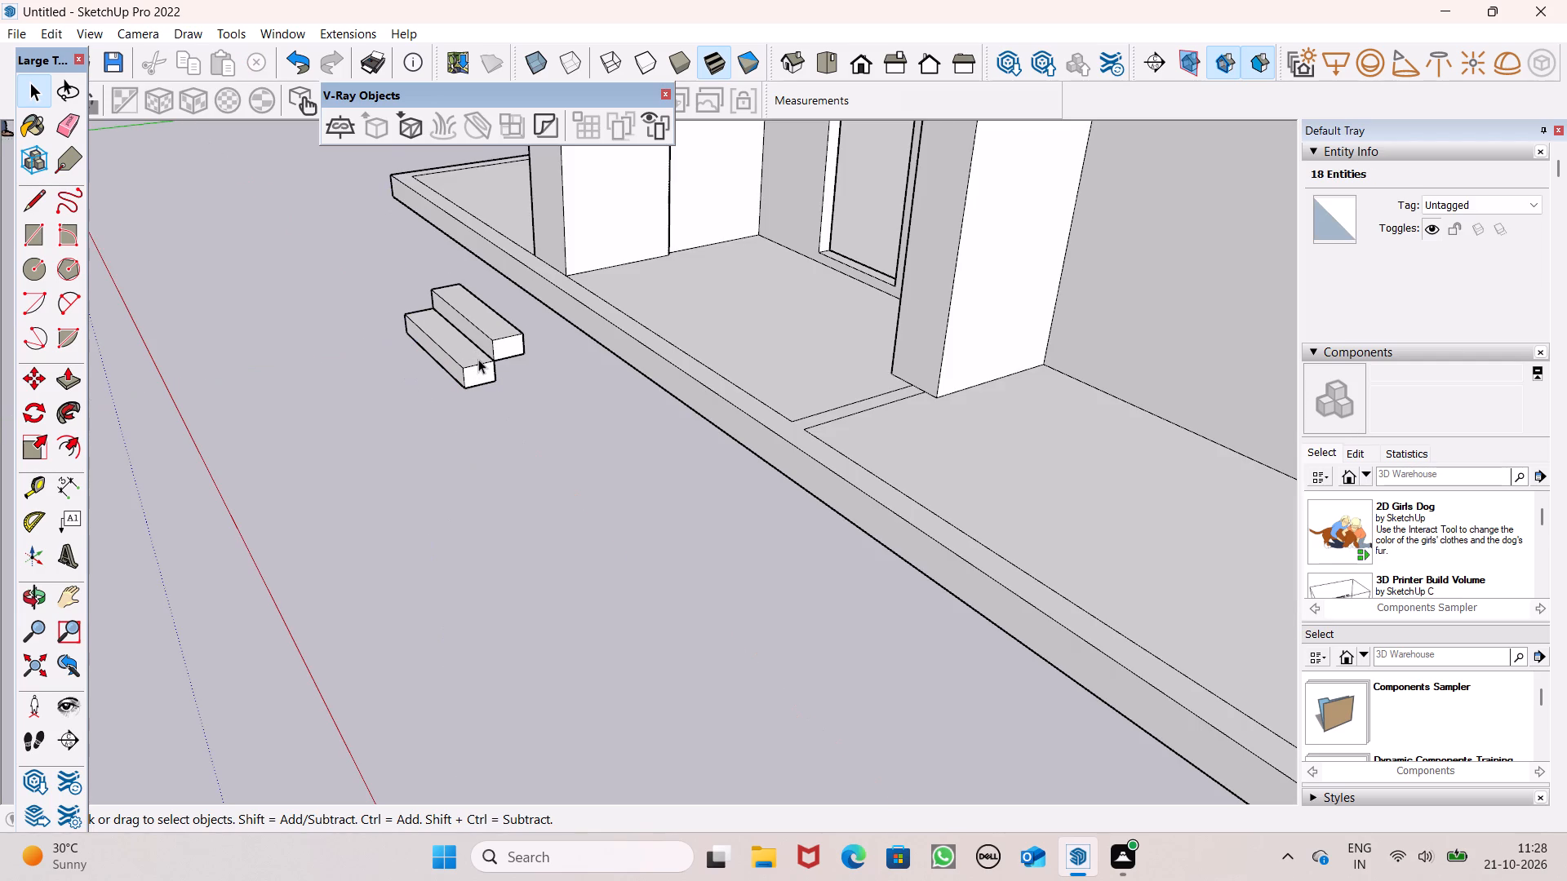
pyautogui.keyDown('ctrl'); pyautogui.click(475, 361); pyautogui.keyUp('ctrl')
pyautogui.keyDown('ctrl'); pyautogui.doubleClick(479, 341); pyautogui.keyUp('ctrl')
pyautogui.keyDown('ctrl'); pyautogui.rightClick(482, 334); pyautogui.keyUp('ctrl')
pyautogui.click(426, 548)
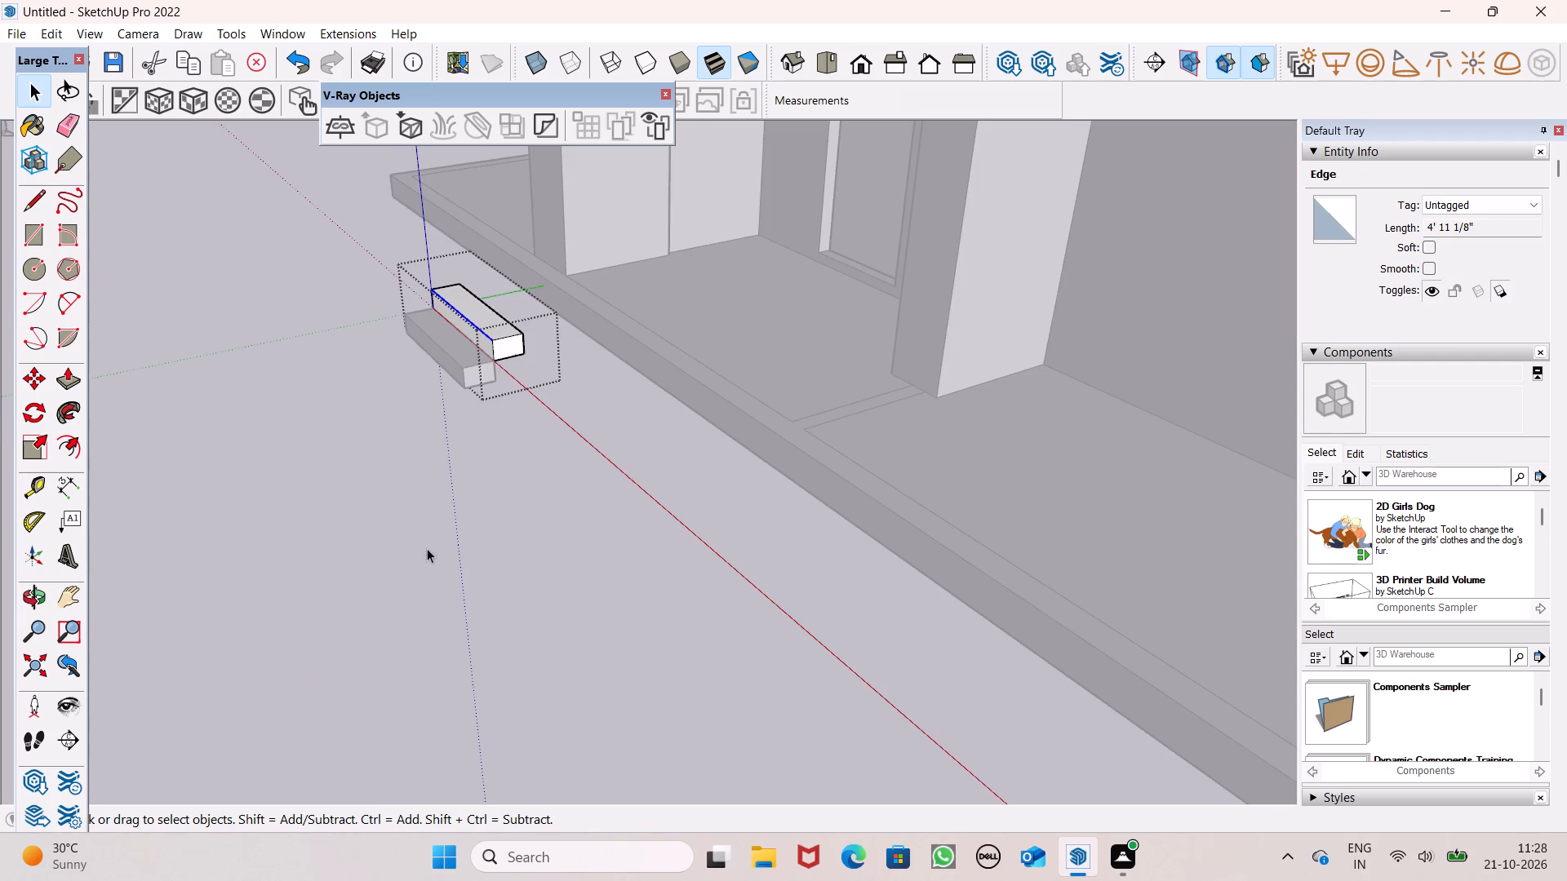
pyautogui.keyDown('ctrl'); pyautogui.click(471, 322); pyautogui.keyUp('ctrl')
pyautogui.keyDown('ctrl'); pyautogui.click(466, 361); pyautogui.keyUp('ctrl')
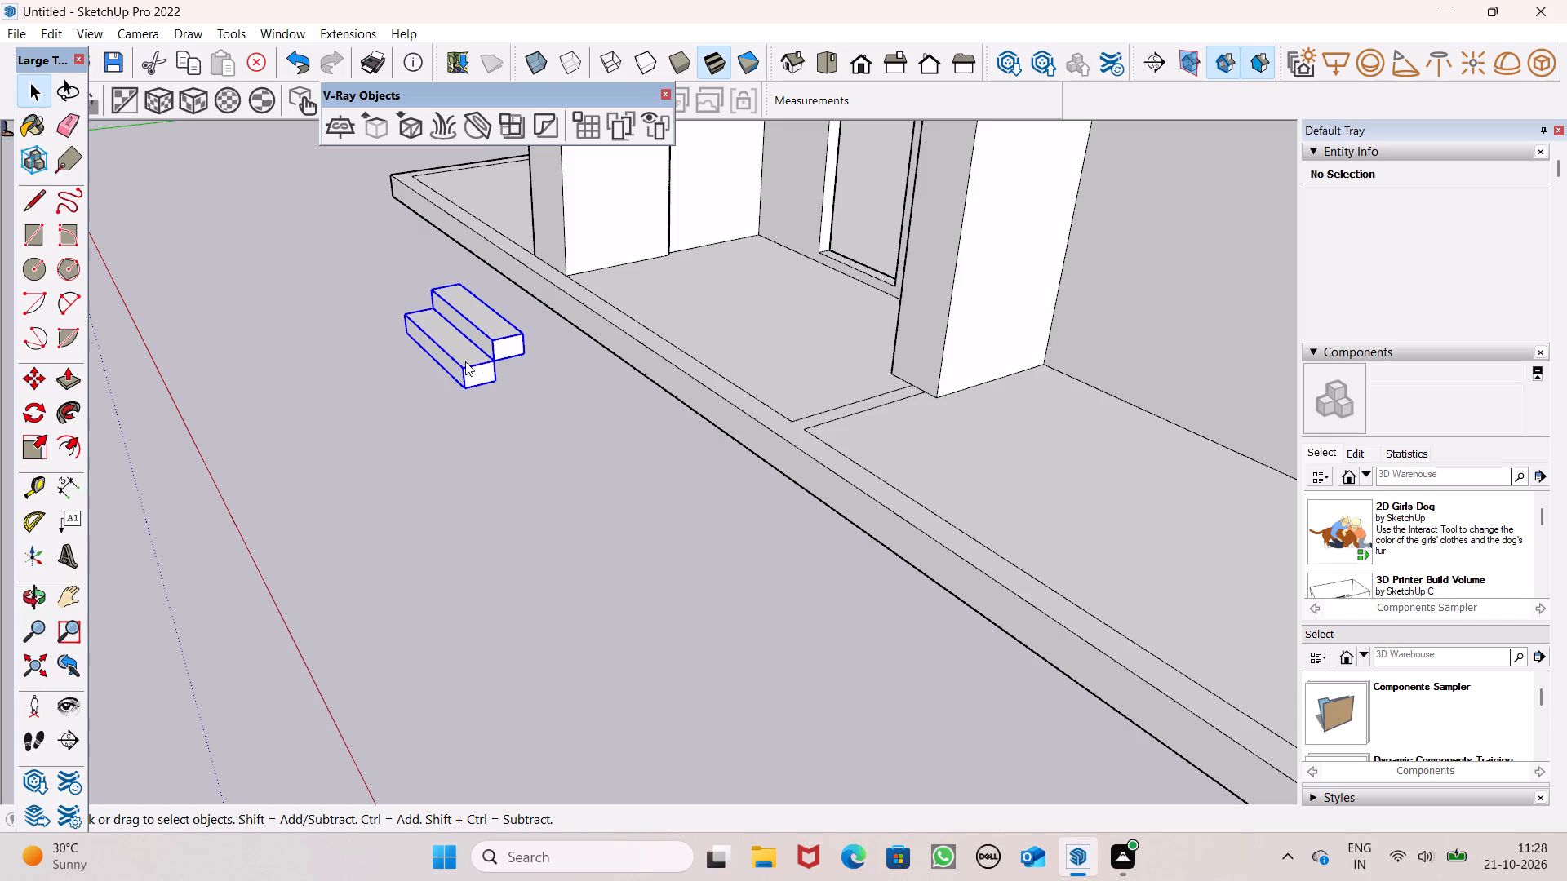
pyautogui.keyDown('ctrl'); pyautogui.rightClick(465, 361); pyautogui.keyUp('ctrl')
pyautogui.keyDown('ctrl'); pyautogui.click(519, 543); pyautogui.keyUp('ctrl')
# Move the two-step group by its lower rear corner against the base of the plinth's front face.
pyautogui.scroll(-2, 558, 426)
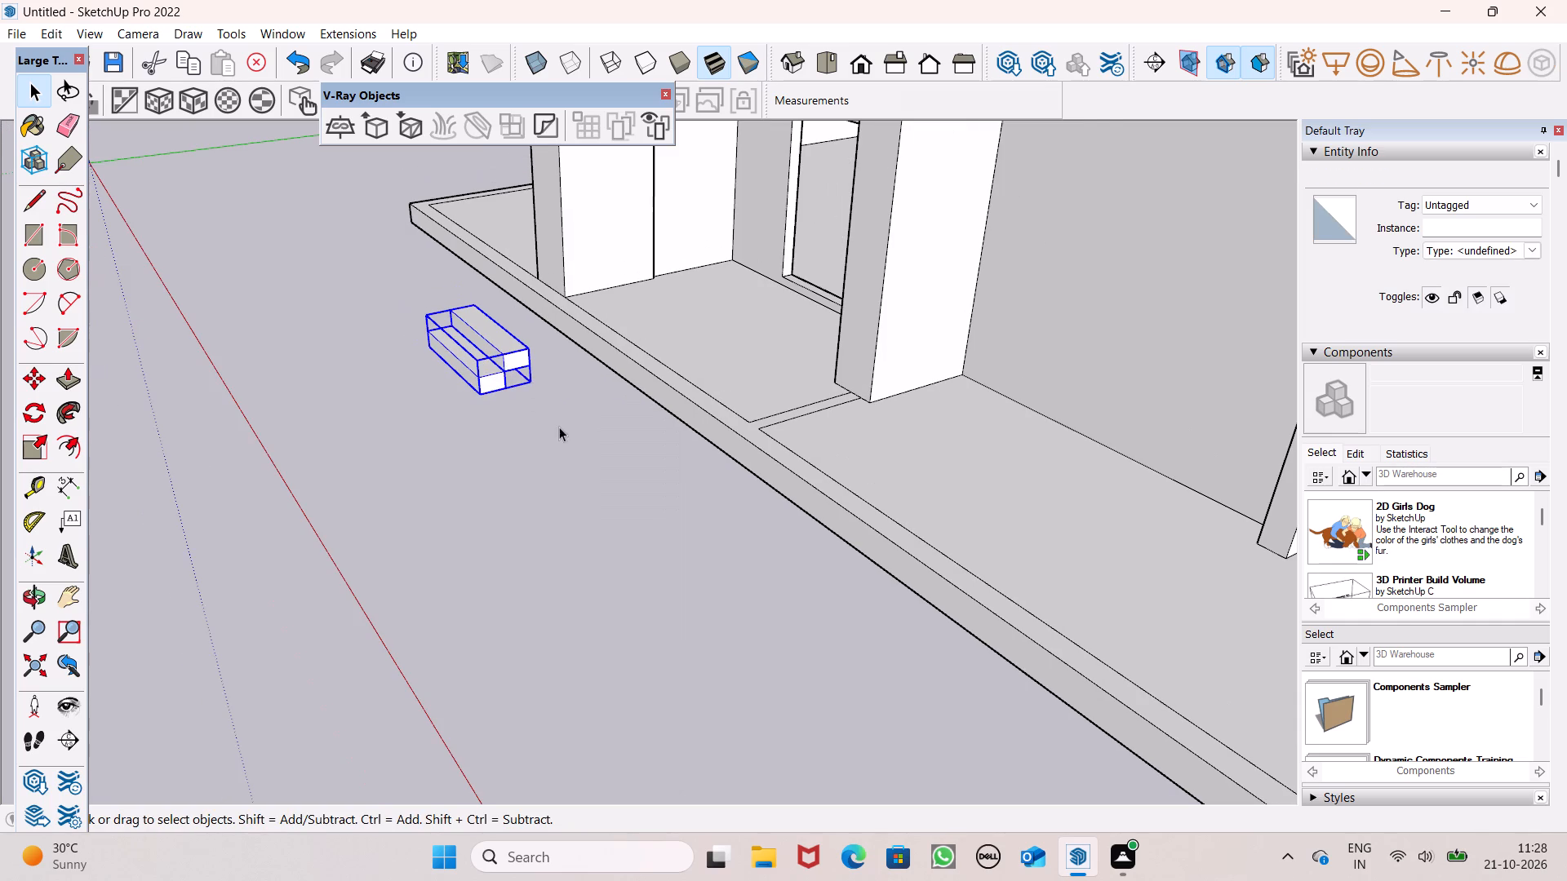
pyautogui.press('m')
pyautogui.press('Return')
pyautogui.scroll(2, 566, 428)
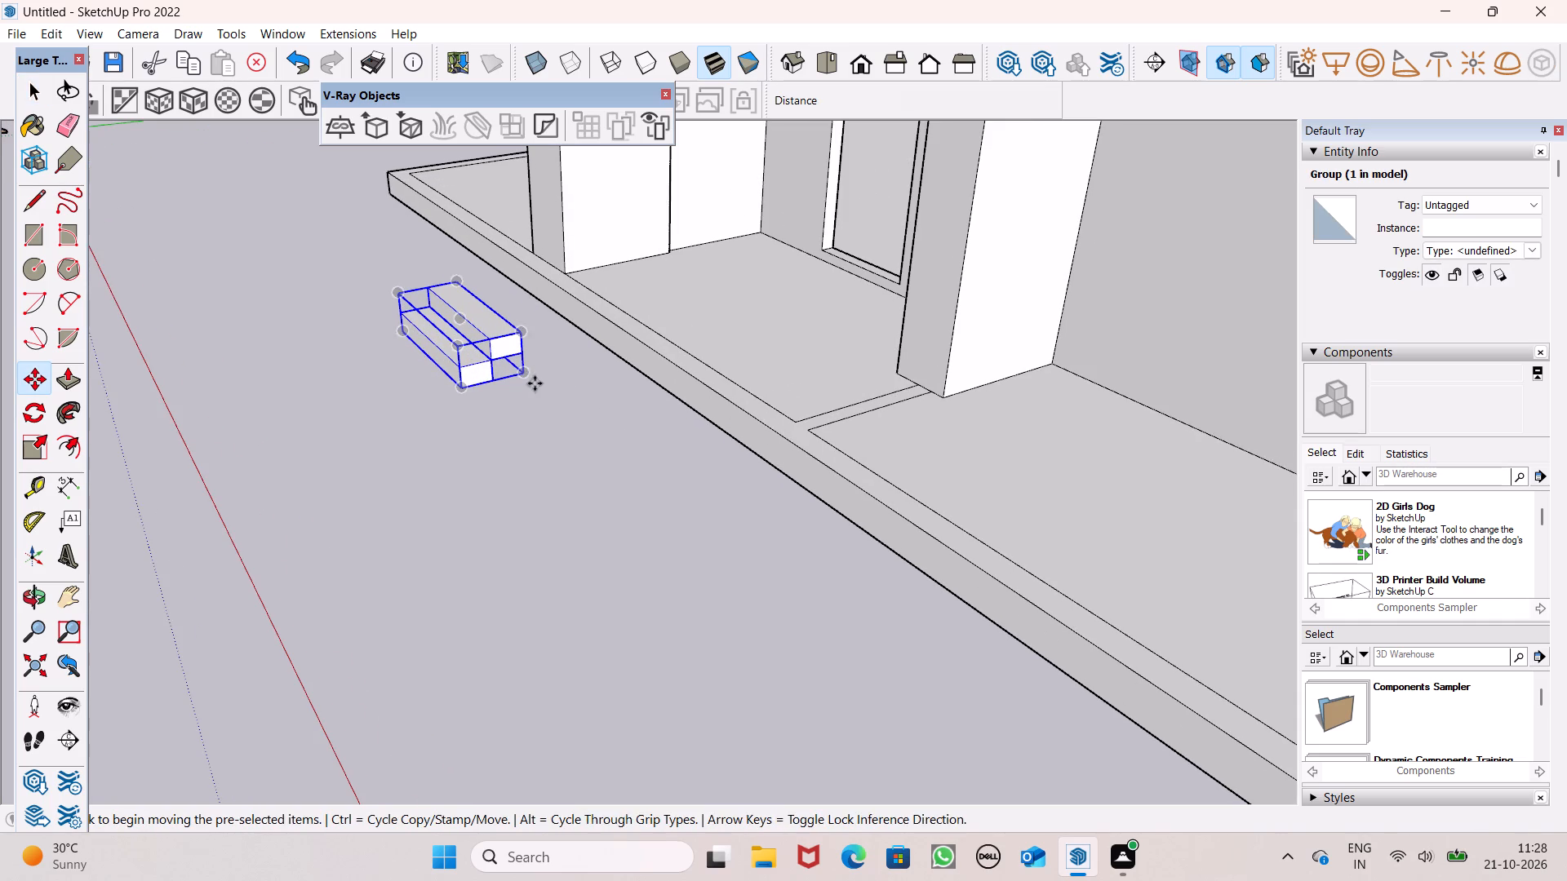
pyautogui.moveTo(525, 374); pyautogui.dragTo(606, 350)
# Scale the two-step group vertically to about 0.83 so its top sits near the plinth's height.
pyautogui.moveTo(580, 387); pyautogui.dragTo(631, 486, button='middle')
pyautogui.scroll(1, 668, 350)
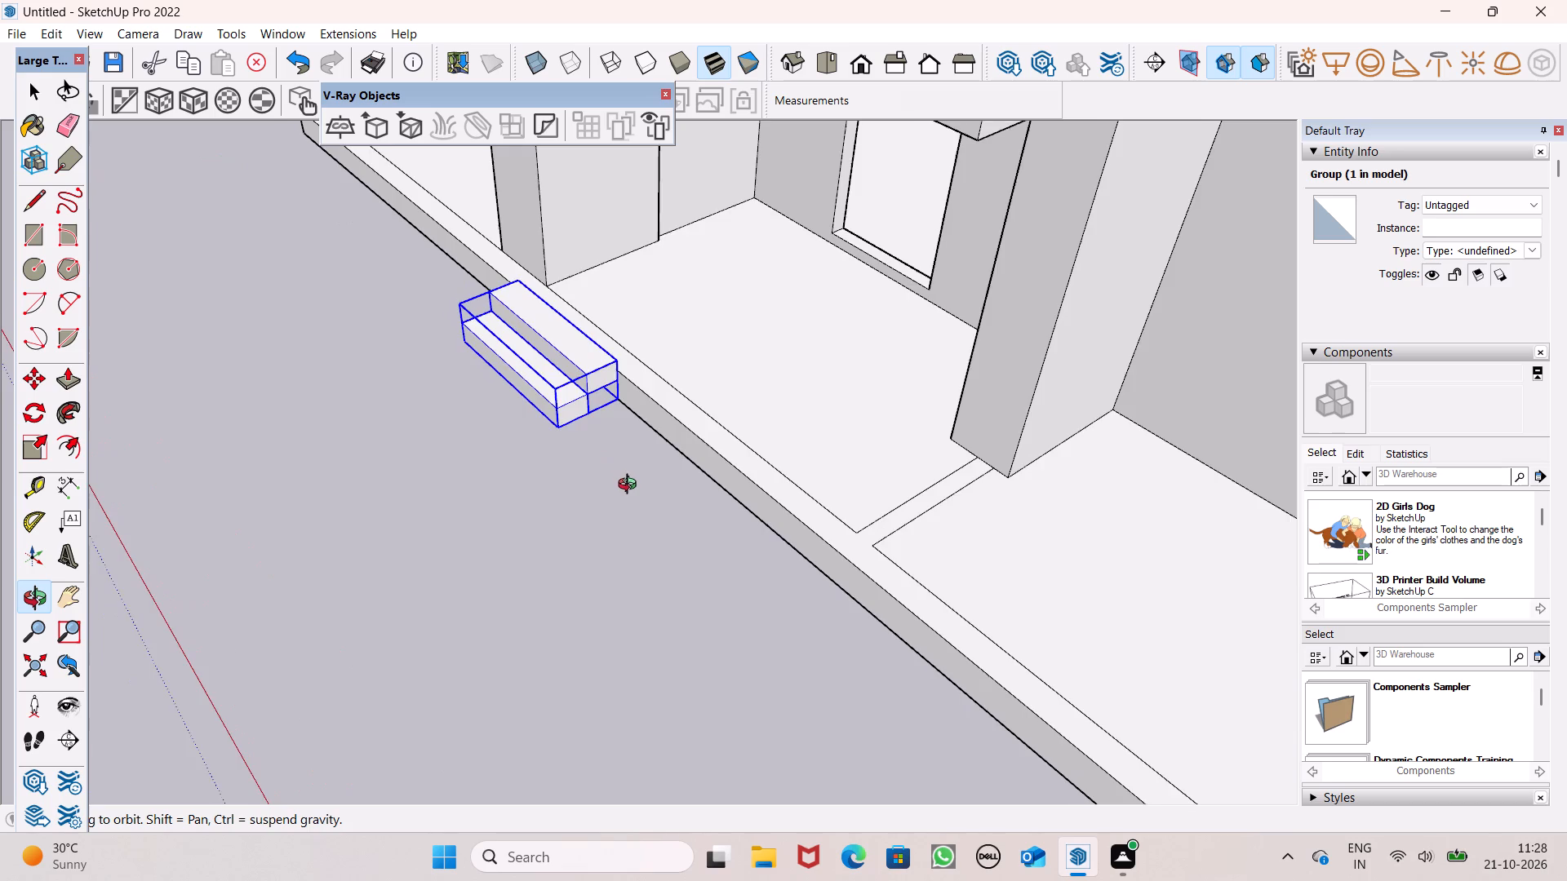
pyautogui.moveTo(631, 486); pyautogui.dragTo(540, 406, button='middle')
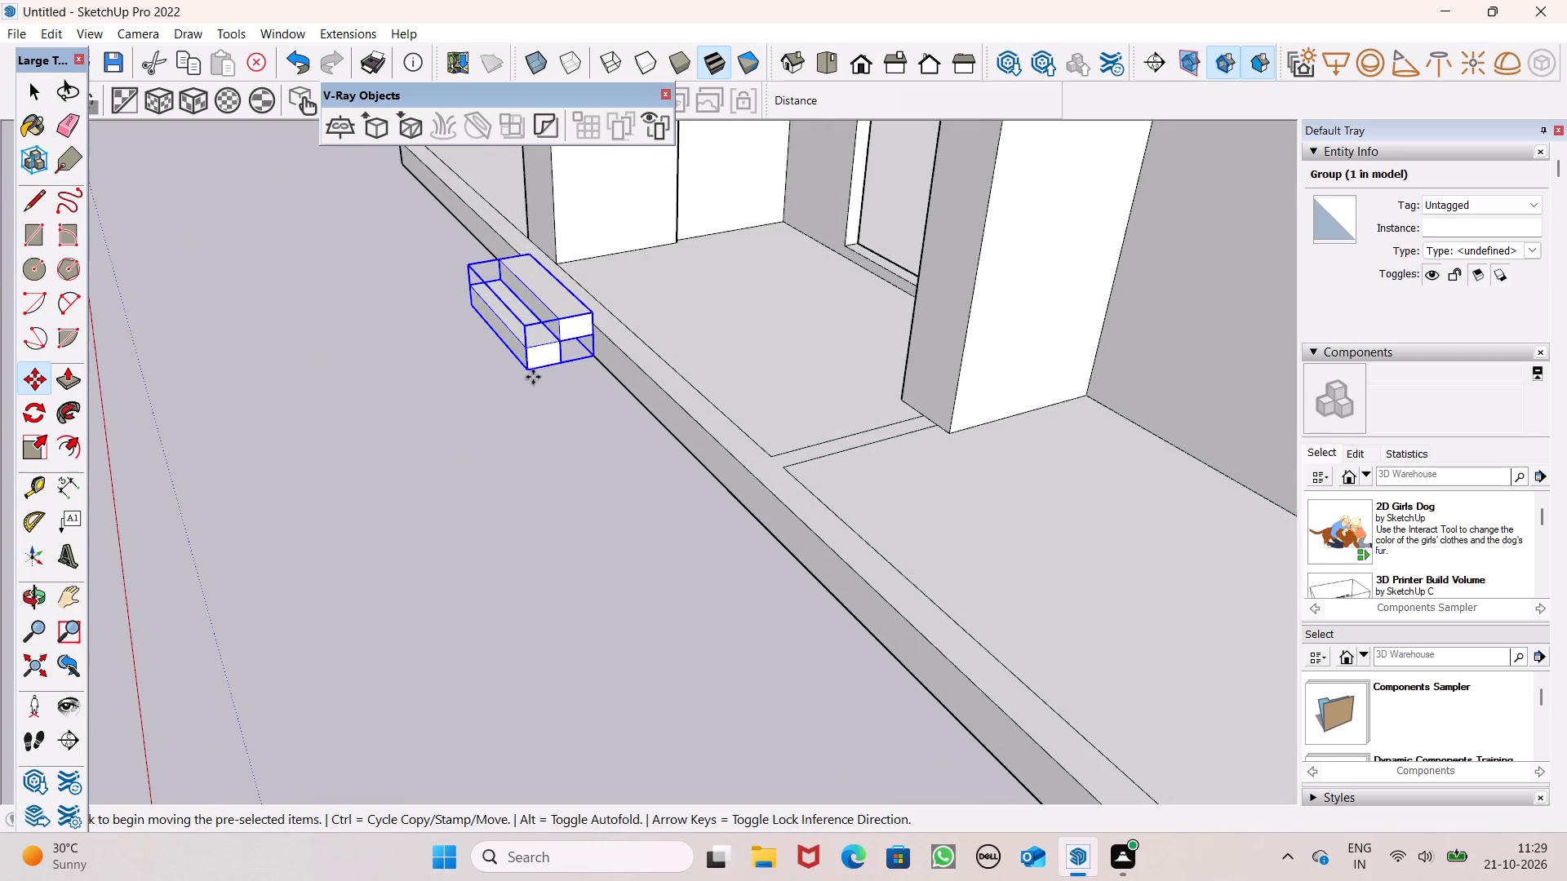
pyautogui.click(29, 454)
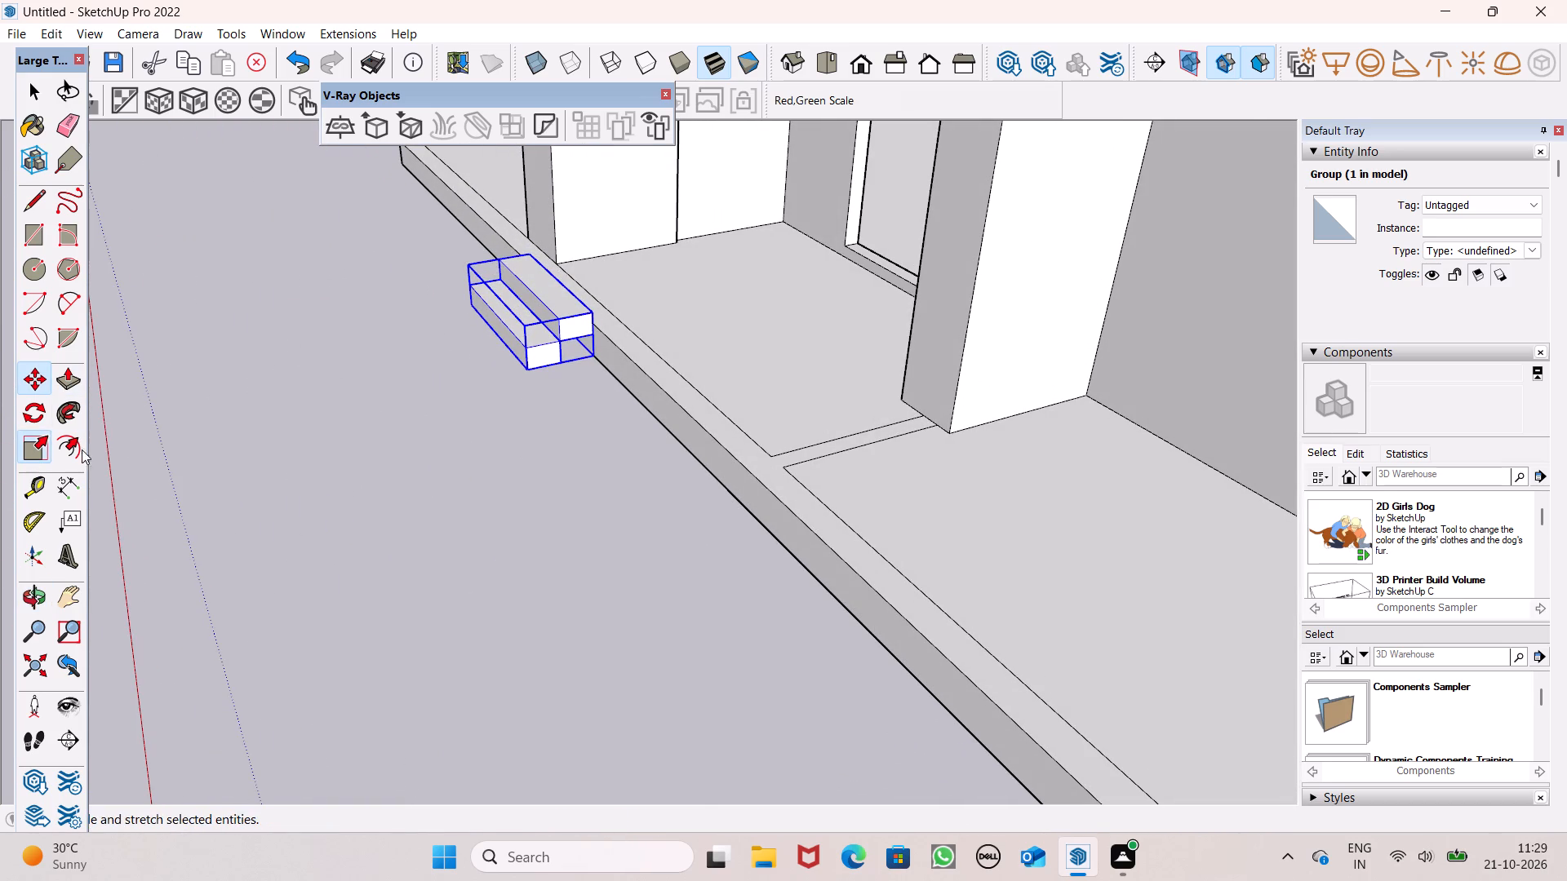
pyautogui.scroll(5, 433, 337)
pyautogui.moveTo(593, 257); pyautogui.dragTo(593, 270)
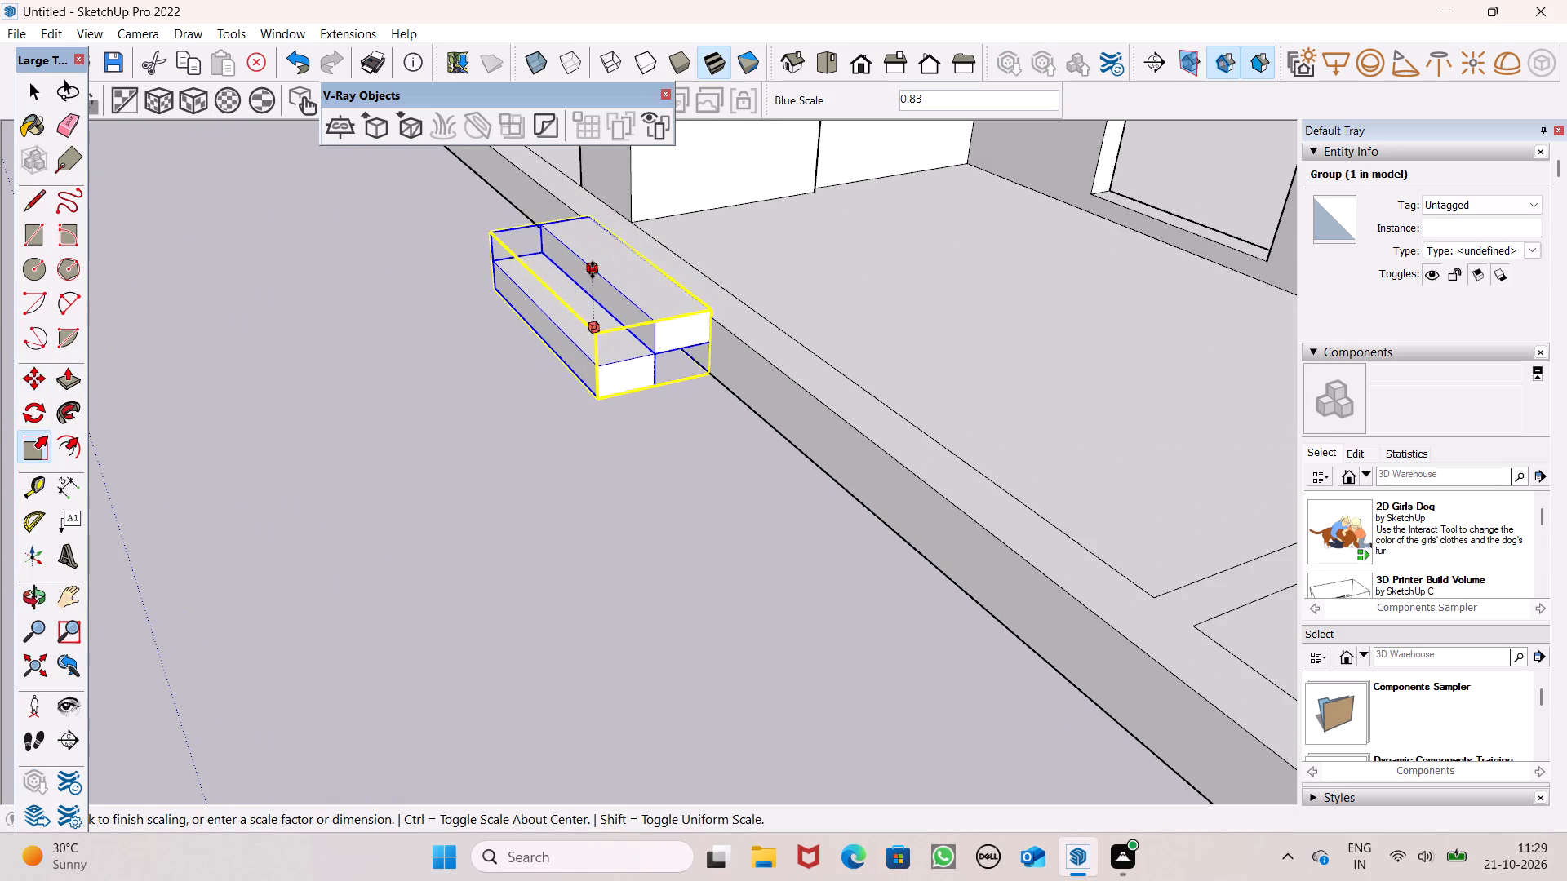
pyautogui.moveTo(593, 270); pyautogui.dragTo(593, 272)
pyautogui.moveTo(633, 344); pyautogui.dragTo(499, 339, button='middle')
pyautogui.press('space')
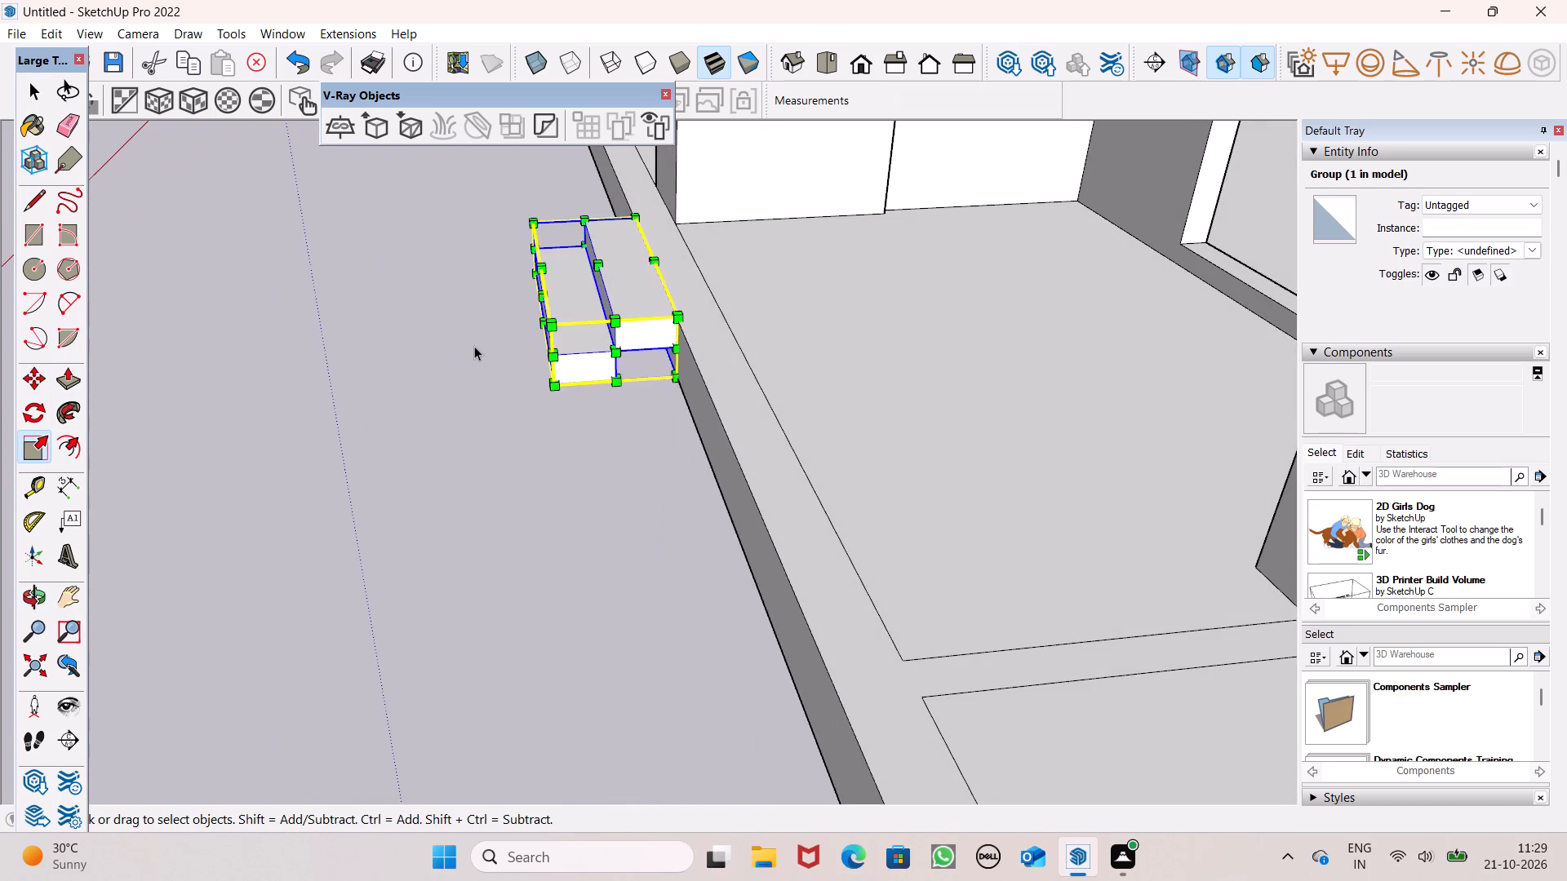
pyautogui.click(474, 346)
# Explode the scaled two-step group at the plinth into separate blocks.
pyautogui.scroll(-2, 484, 339)
pyautogui.moveTo(467, 395); pyautogui.dragTo(770, 379, button='middle')
pyautogui.click(530, 382)
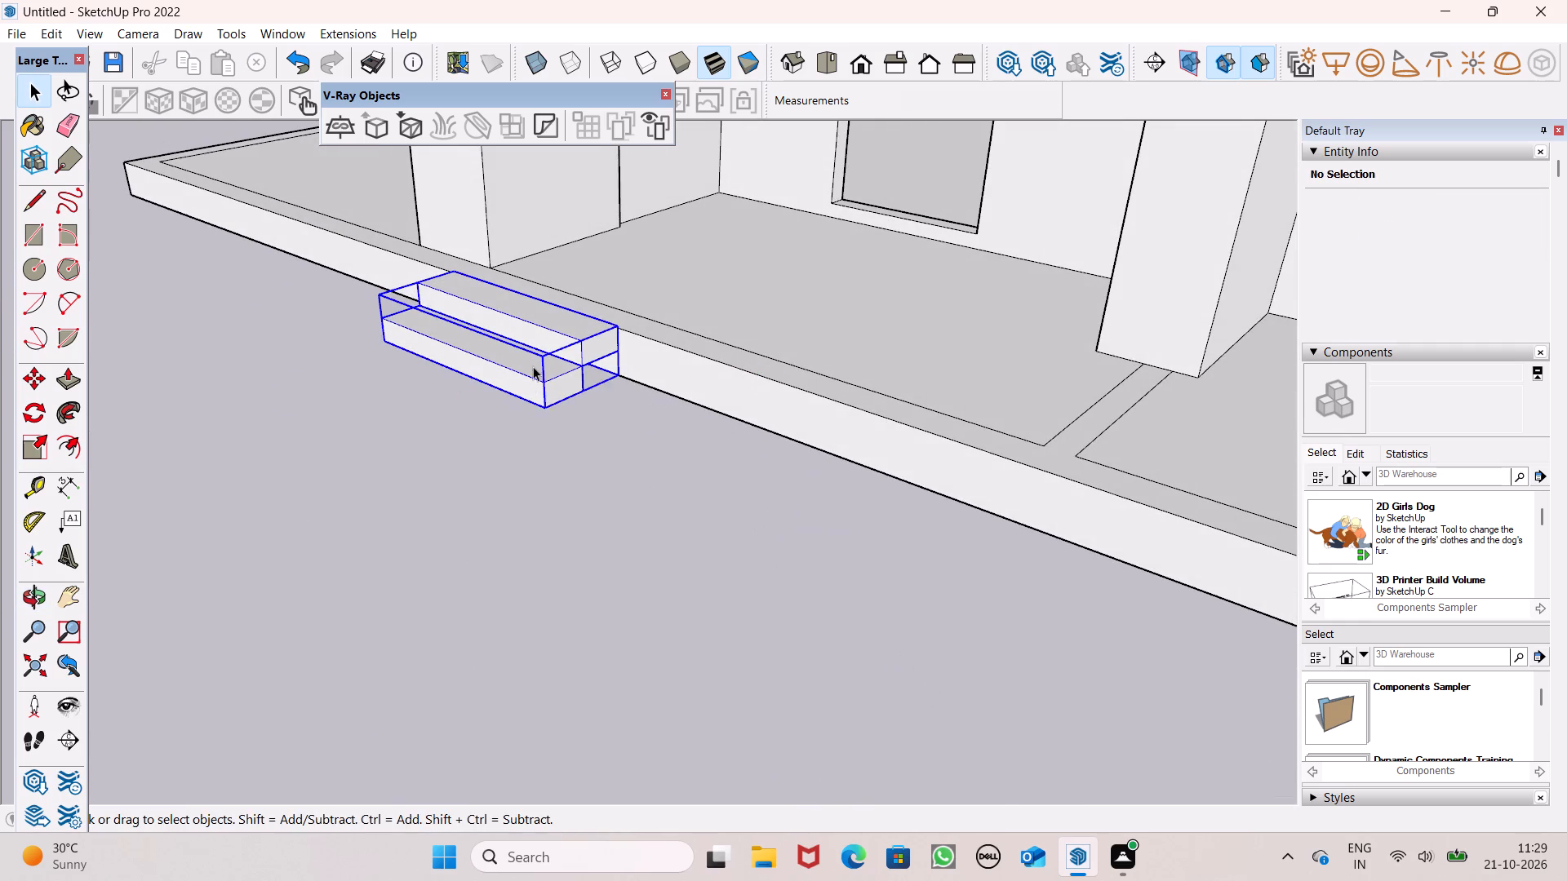
pyautogui.rightClick(533, 366)
pyautogui.click(616, 486)
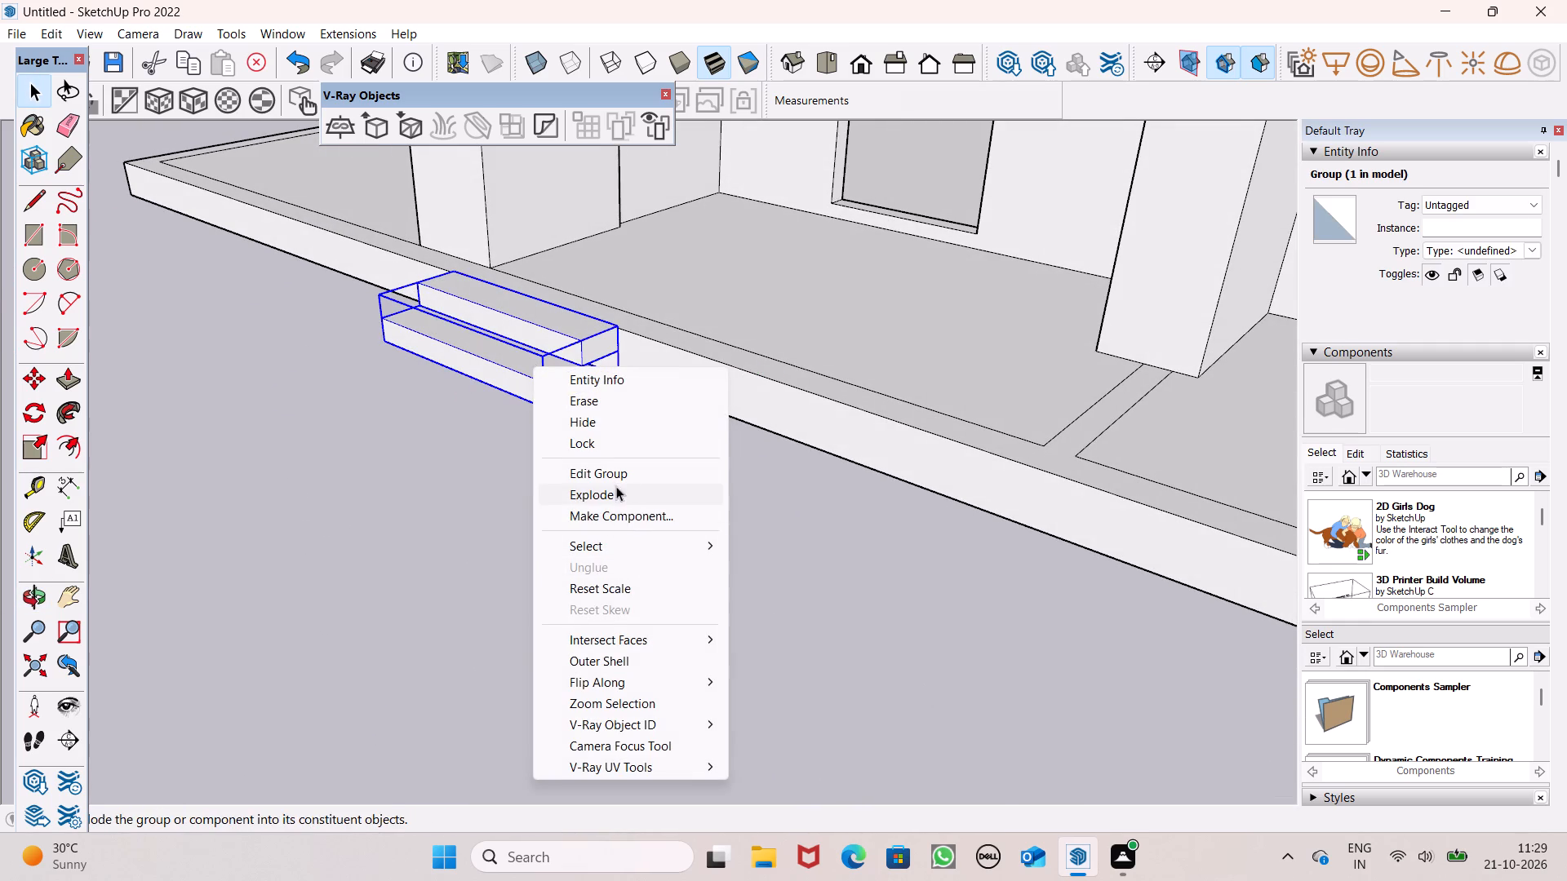
# Explode the lower and upper step block groups into loose geometry.
pyautogui.click(556, 379)
pyautogui.rightClick(556, 379)
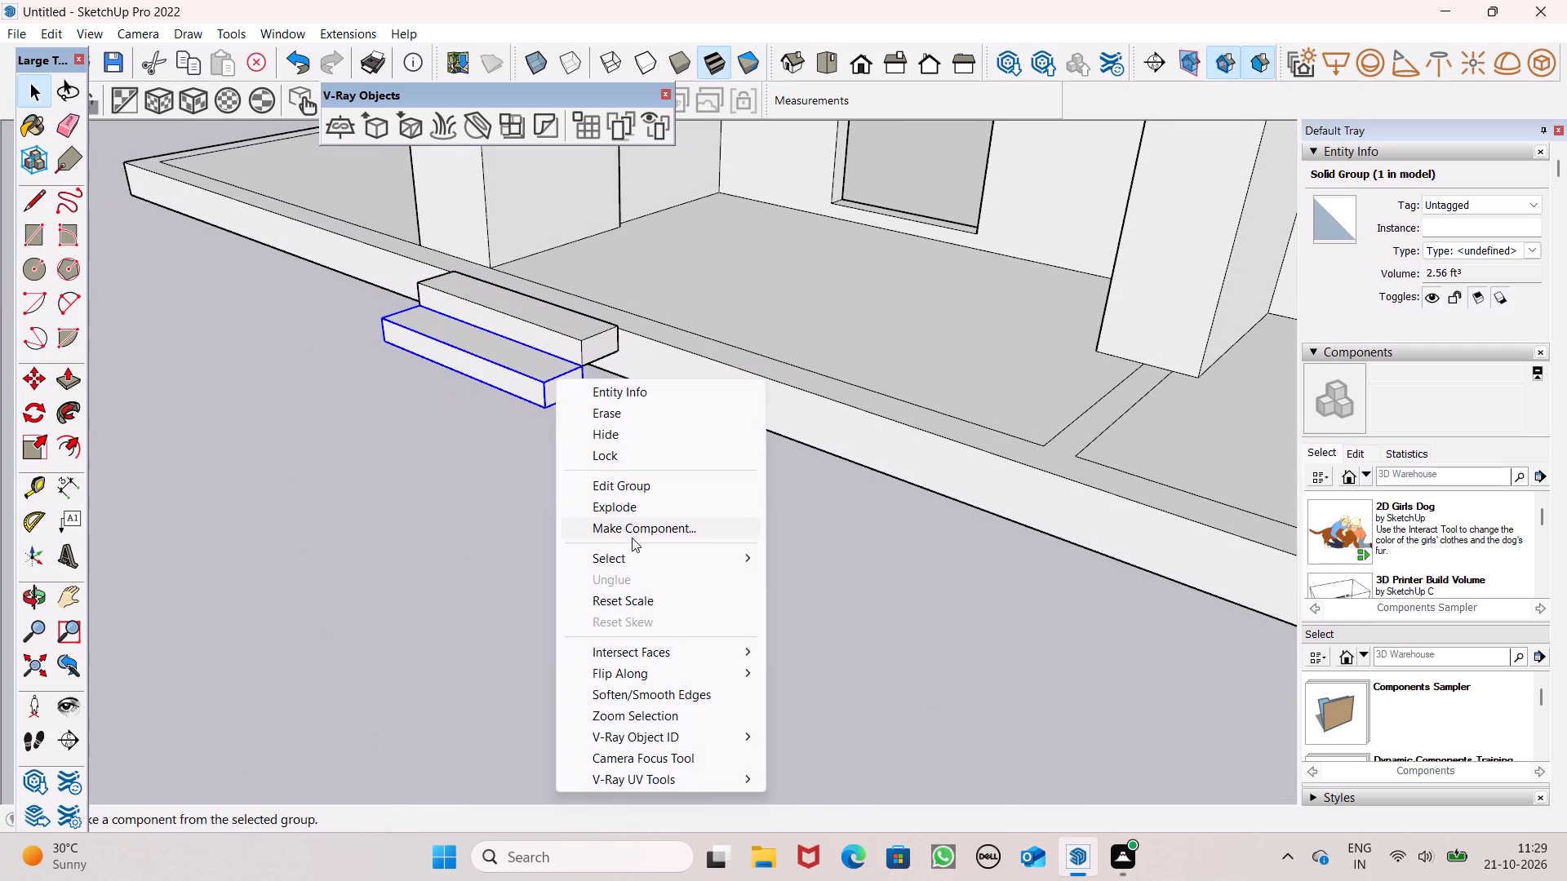
pyautogui.click(639, 507)
pyautogui.moveTo(637, 490); pyautogui.dragTo(633, 473)
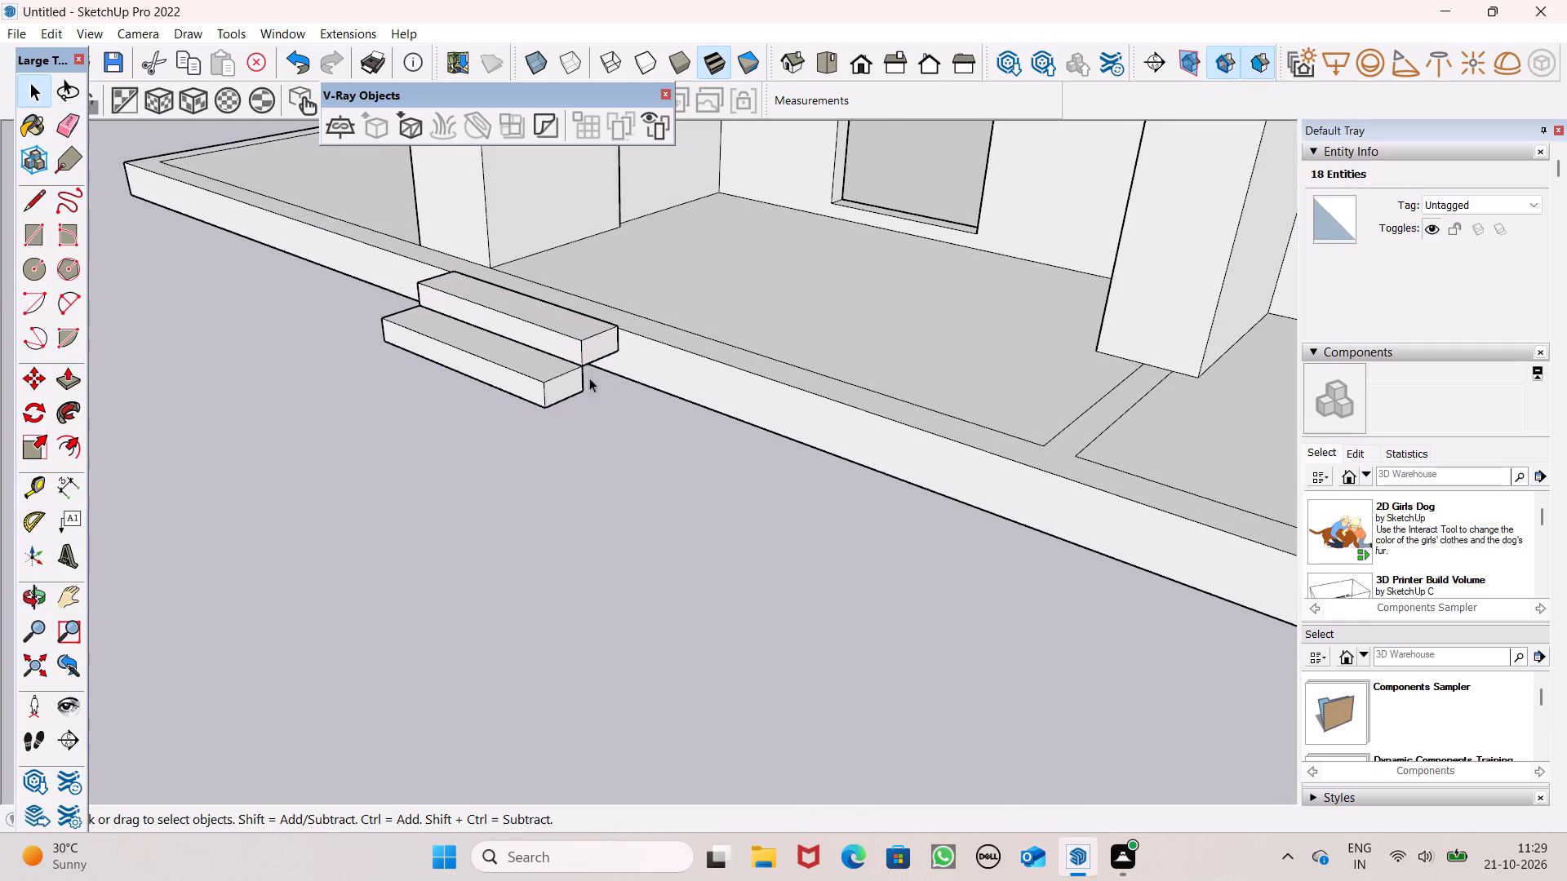
pyautogui.click(574, 332)
pyautogui.click(538, 383)
pyautogui.click(566, 336)
pyautogui.rightClick(566, 336)
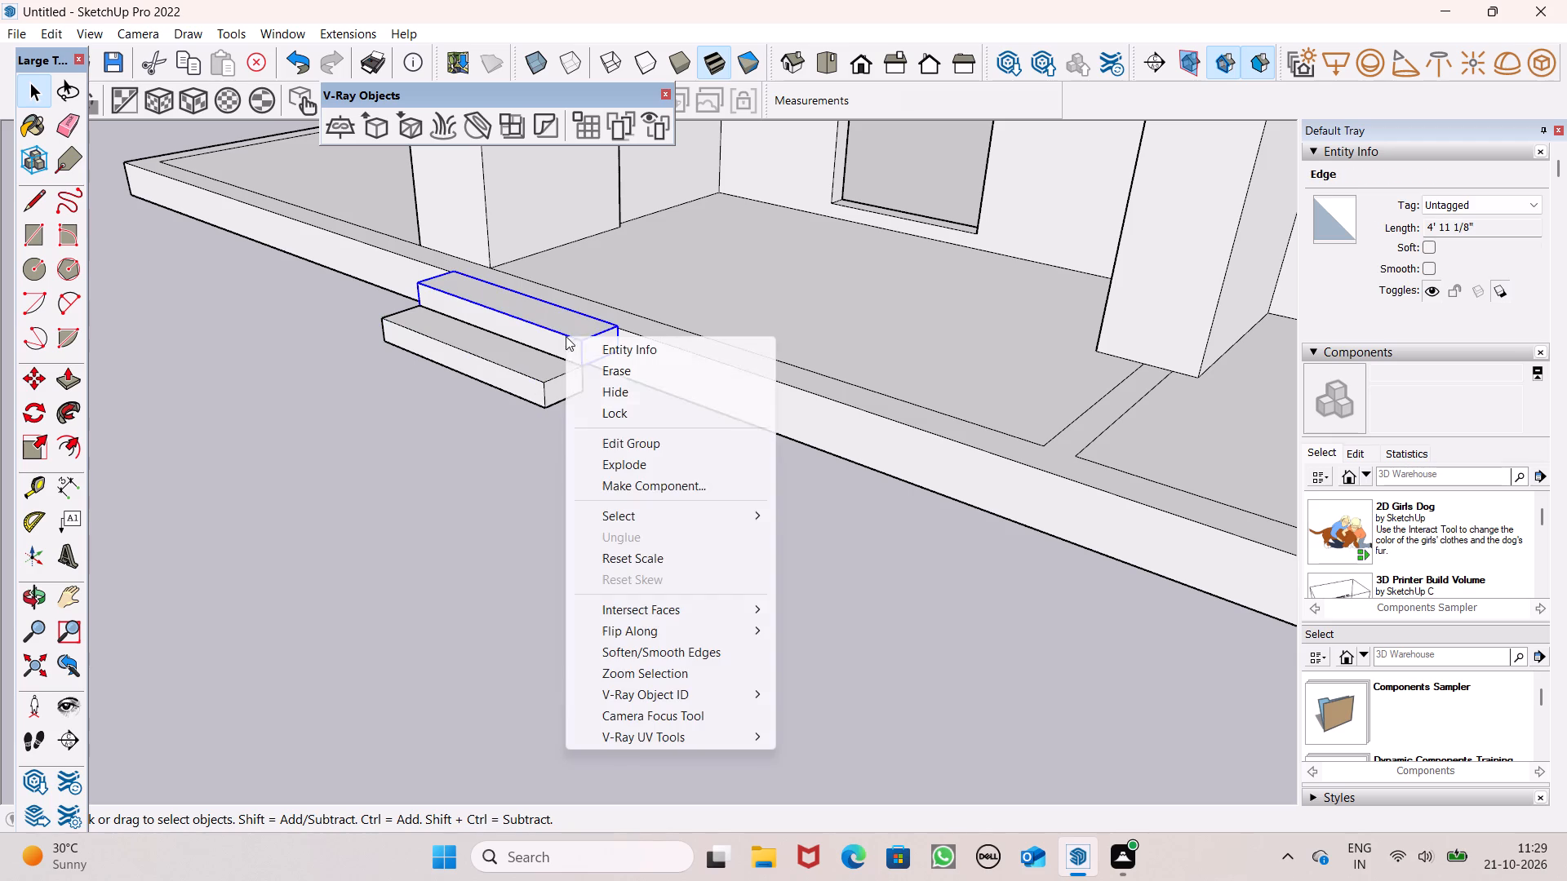
pyautogui.click(631, 467)
pyautogui.click(578, 527)
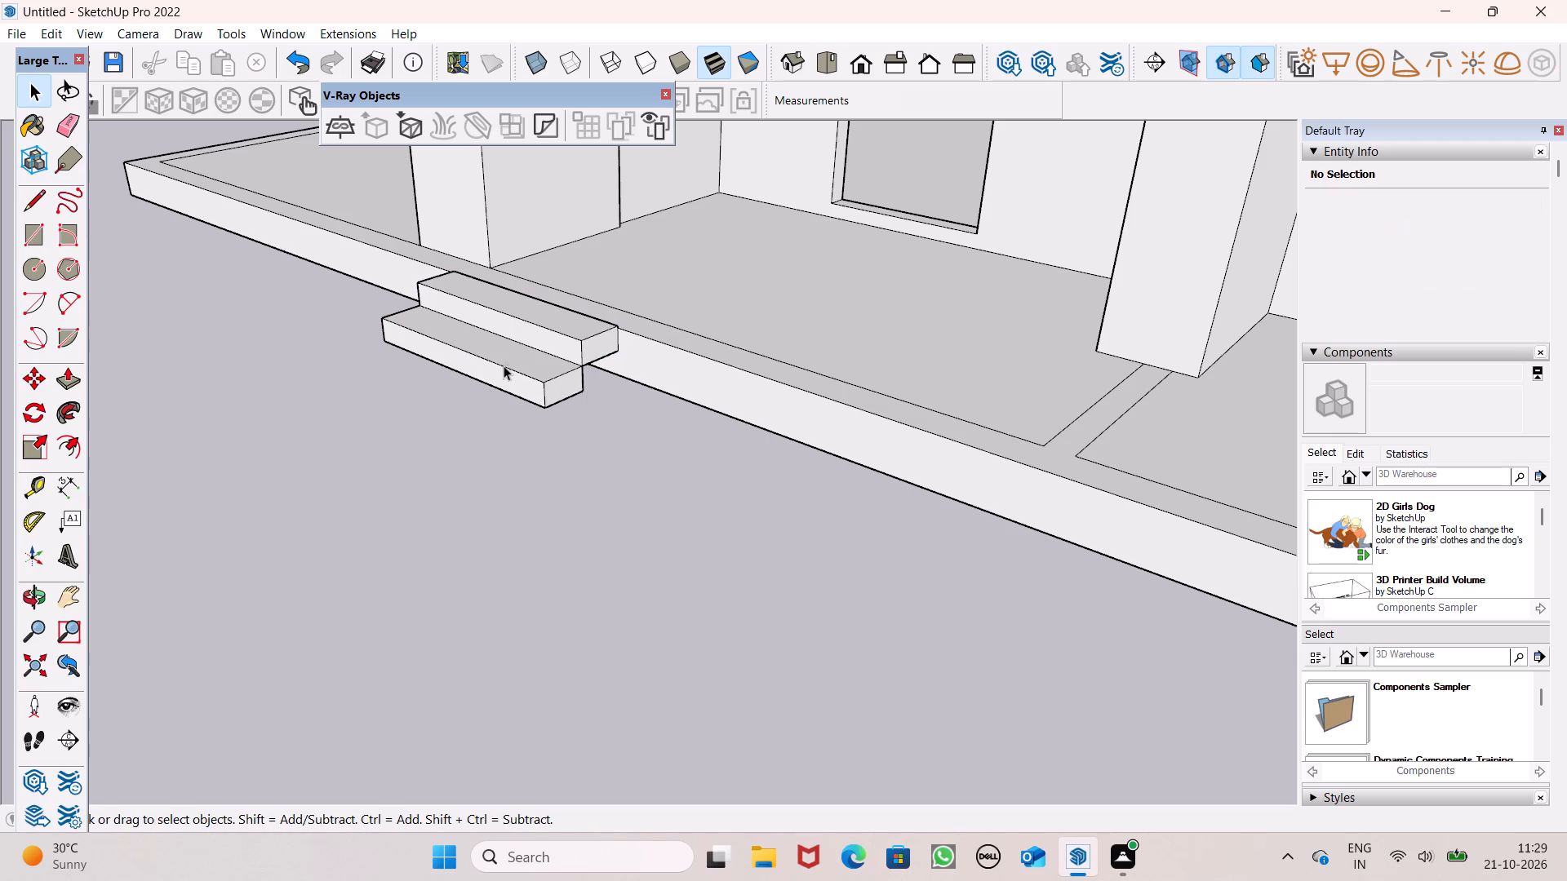
pyautogui.click(534, 333)
pyautogui.click(516, 358)
pyautogui.click(538, 477)
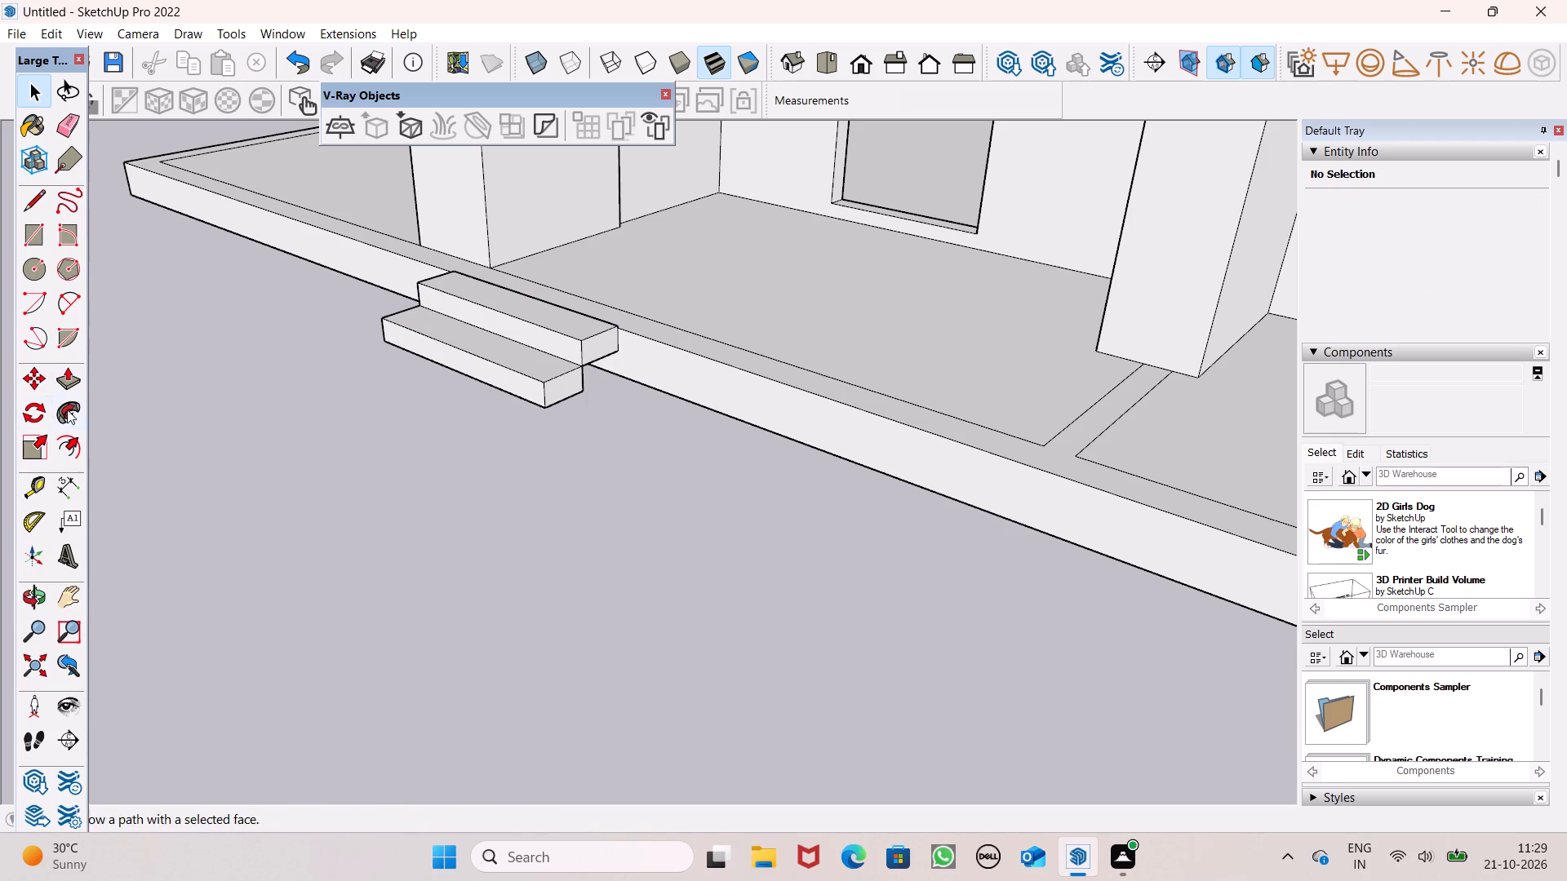
# Push/Pull the upper step's end face outward about 8' 8 1/2" to lengthen the step along the plinth.
pyautogui.click(69, 371)
pyautogui.moveTo(309, 459); pyautogui.dragTo(162, 387, button='middle')
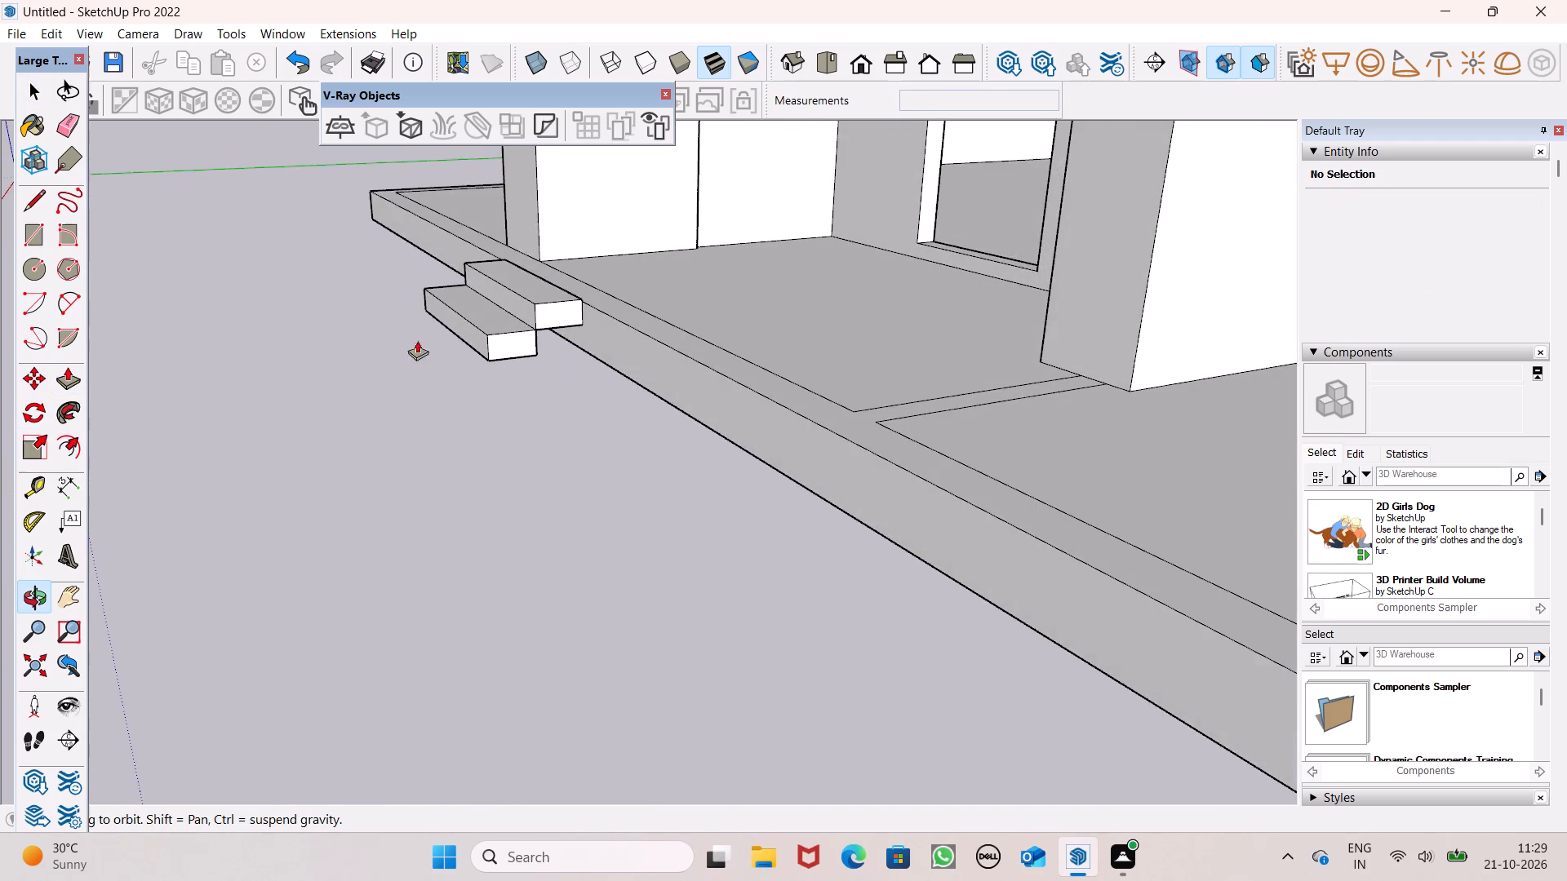
pyautogui.moveTo(553, 315); pyautogui.dragTo(843, 424)
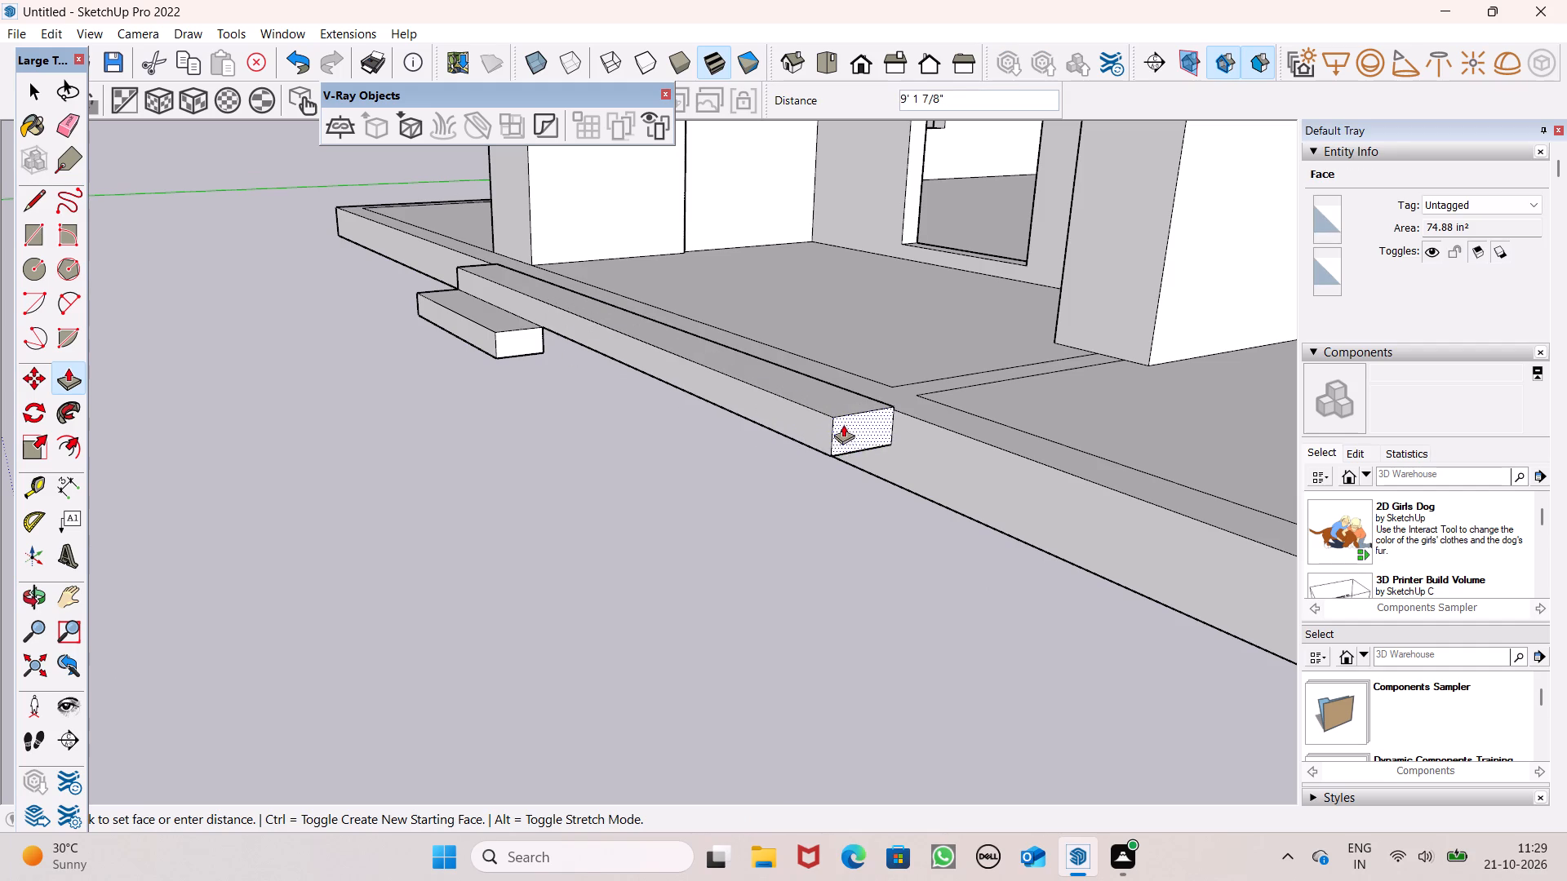
pyautogui.moveTo(843, 424); pyautogui.dragTo(830, 413)
pyautogui.scroll(-3, 839, 404)
pyautogui.moveTo(793, 496); pyautogui.dragTo(949, 622, button='middle')
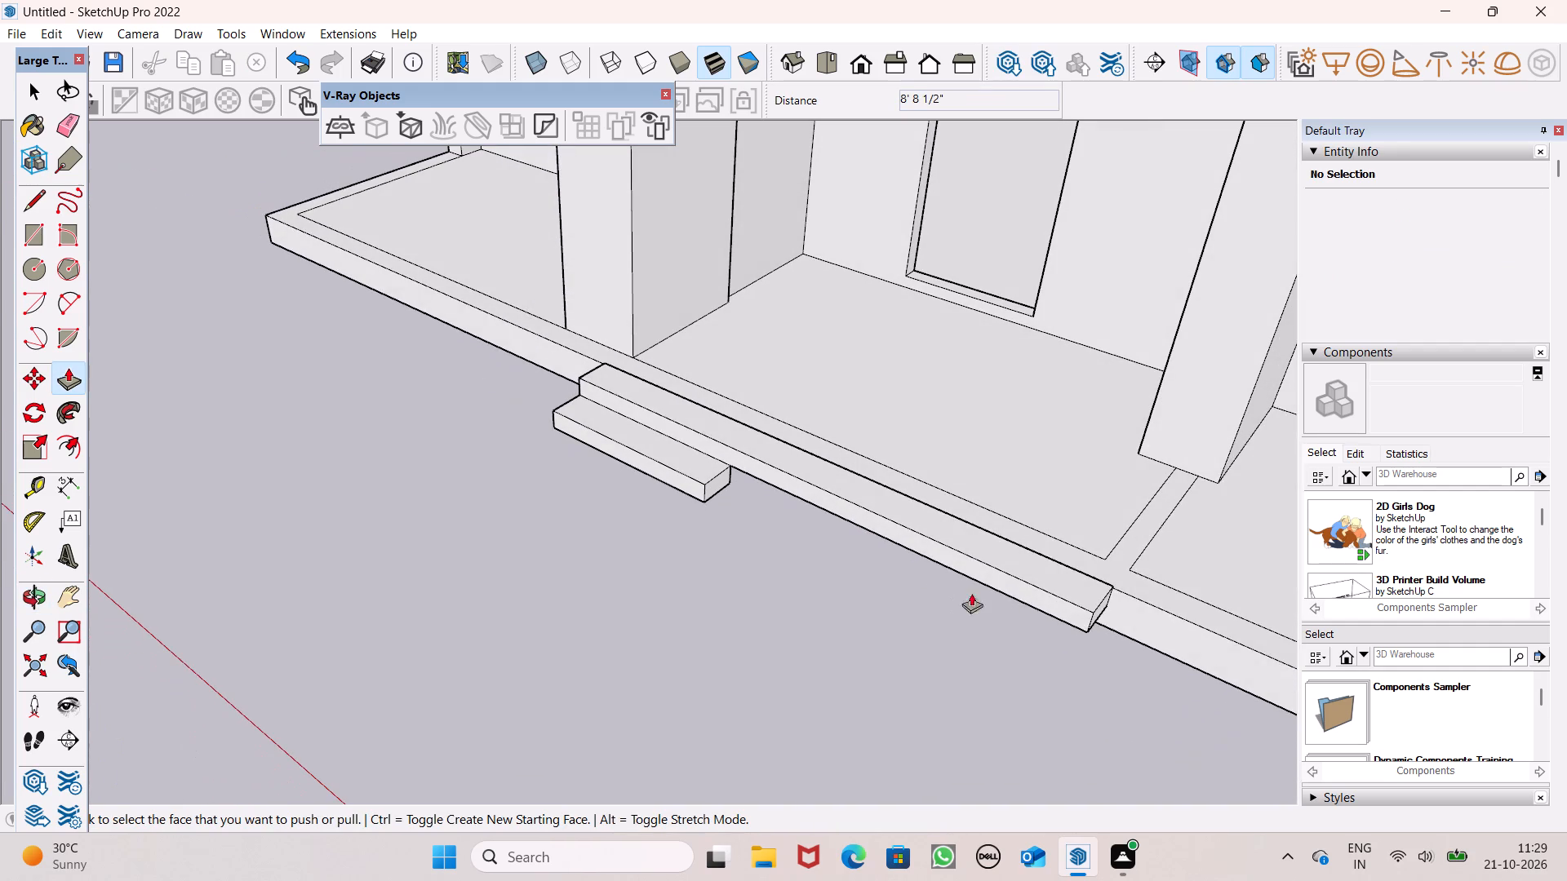
# Push the upper step's end face back in slightly to shorten the lengthened step.
pyautogui.moveTo(1094, 613); pyautogui.dragTo(1068, 603)
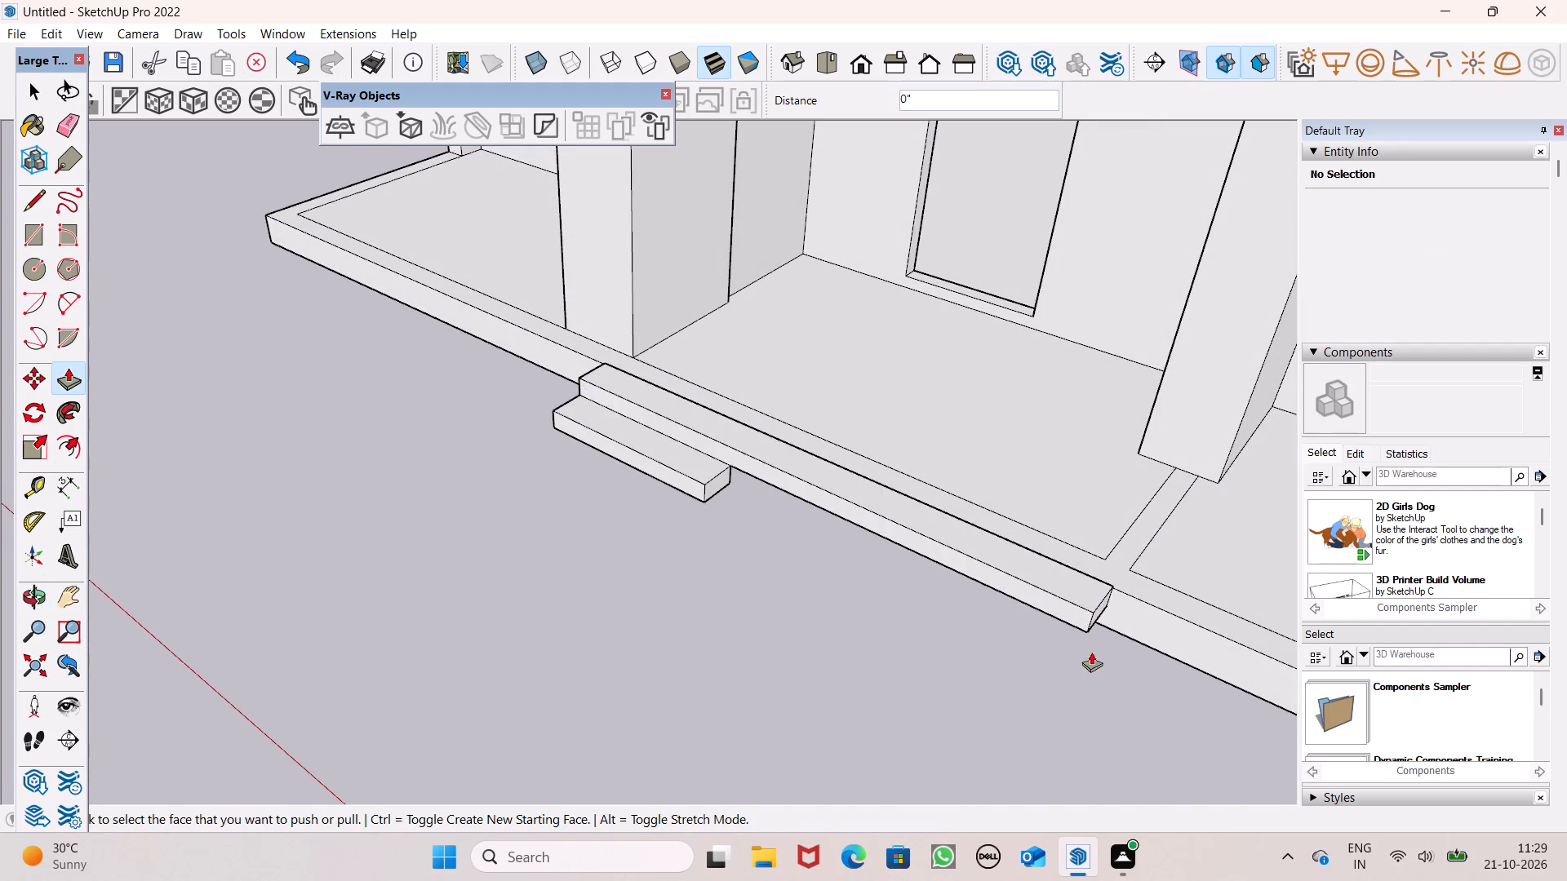
pyautogui.moveTo(1082, 653); pyautogui.dragTo(908, 586, button='middle')
pyautogui.moveTo(952, 643); pyautogui.dragTo(934, 618)
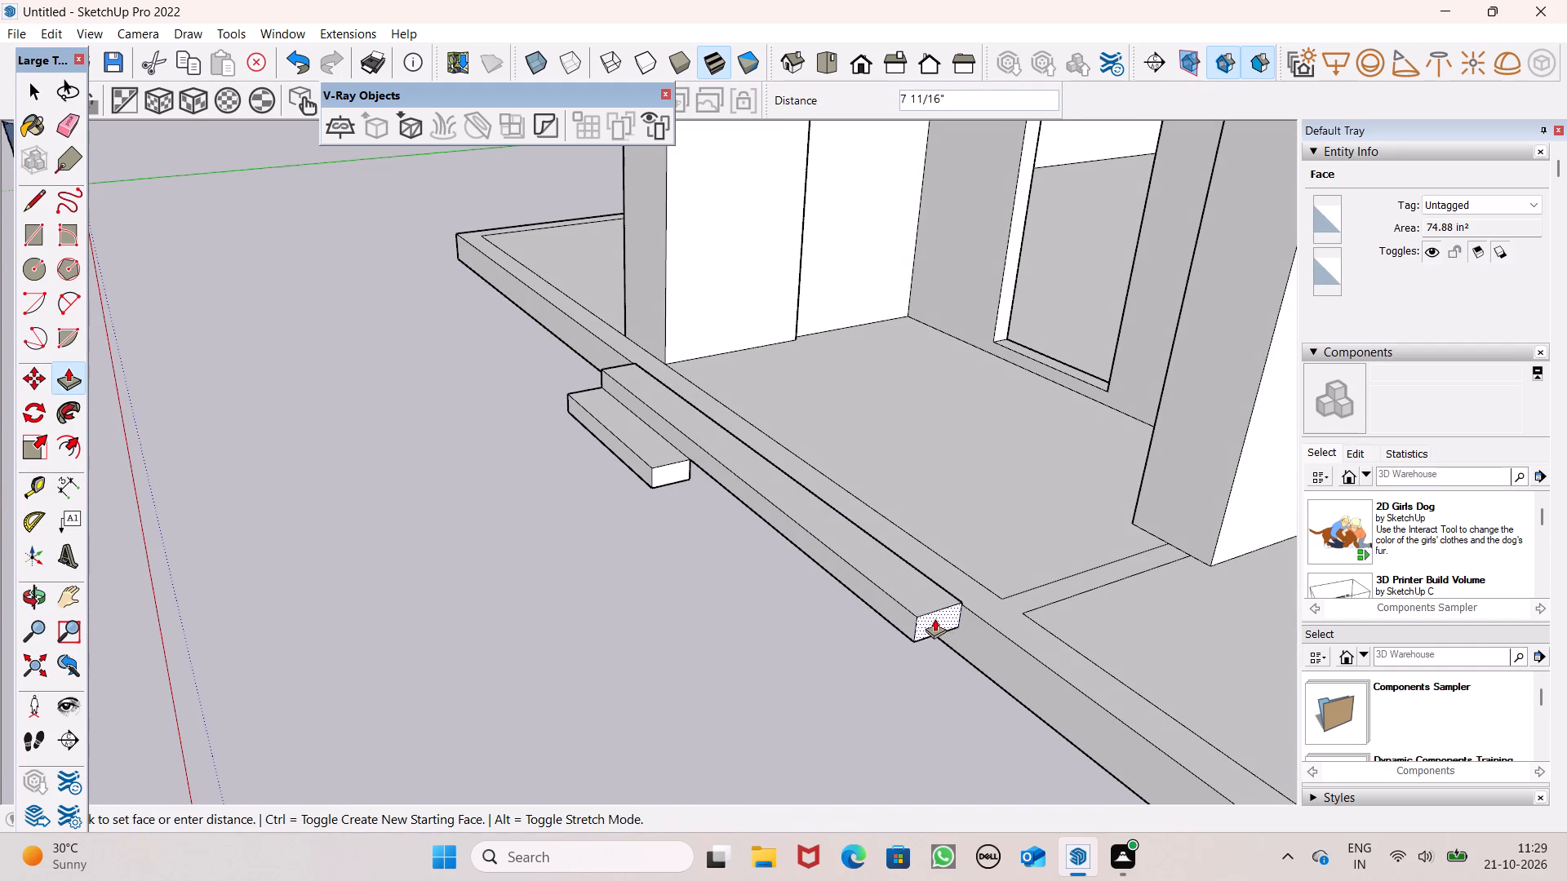
pyautogui.moveTo(934, 618); pyautogui.dragTo(943, 626)
pyautogui.doubleClick(943, 626)
pyautogui.scroll(-3, 823, 494)
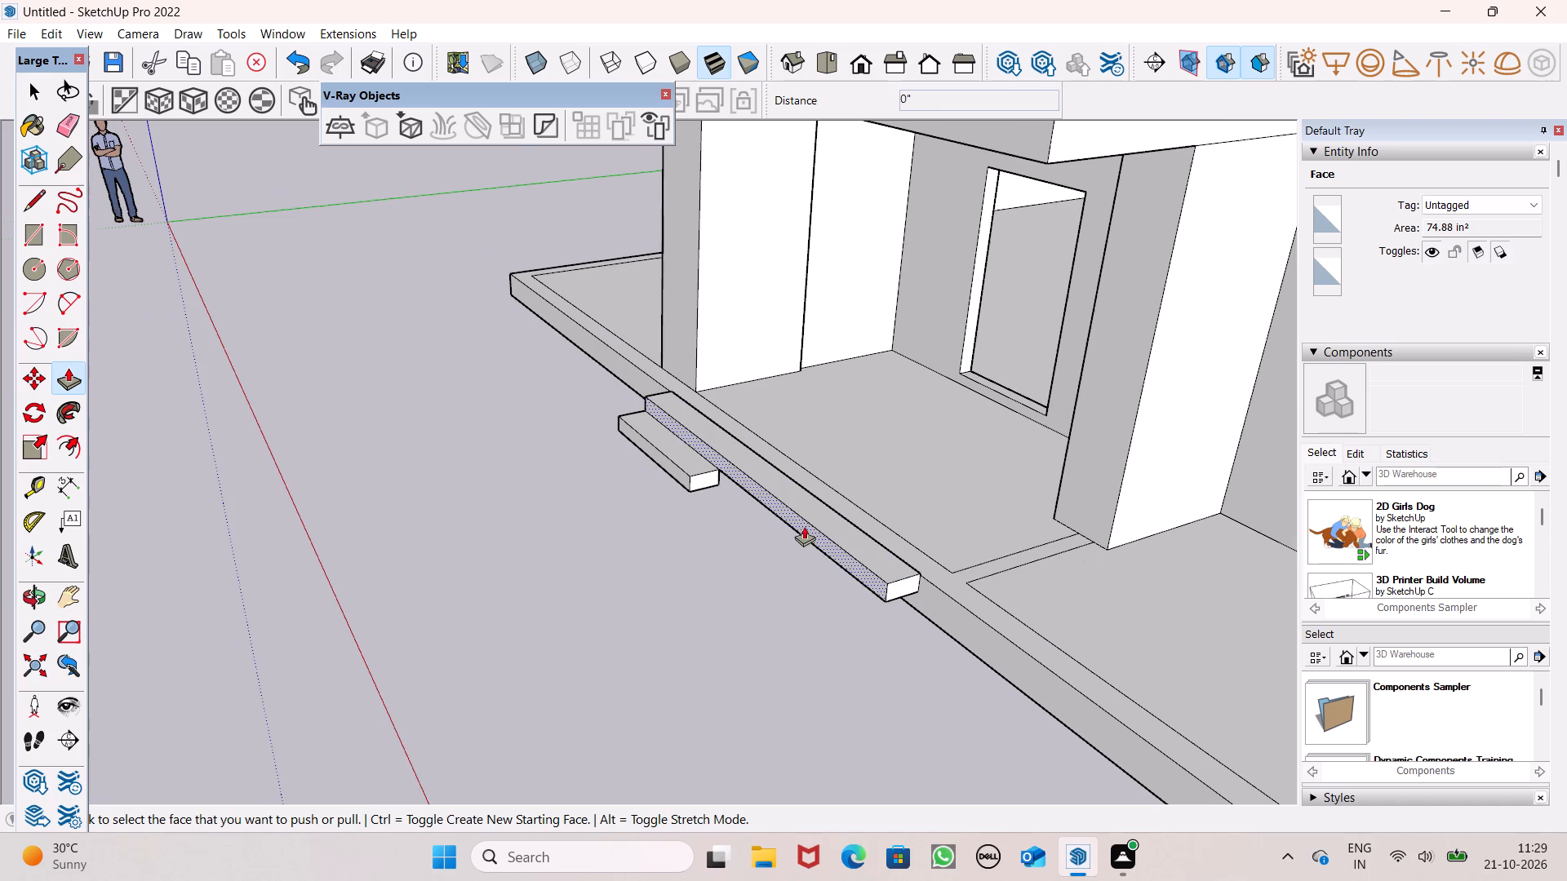
# Push/Pull the lower step's end face outward 7' 11 3/4" to align with the upper step's end.
pyautogui.moveTo(694, 483); pyautogui.dragTo(912, 593)
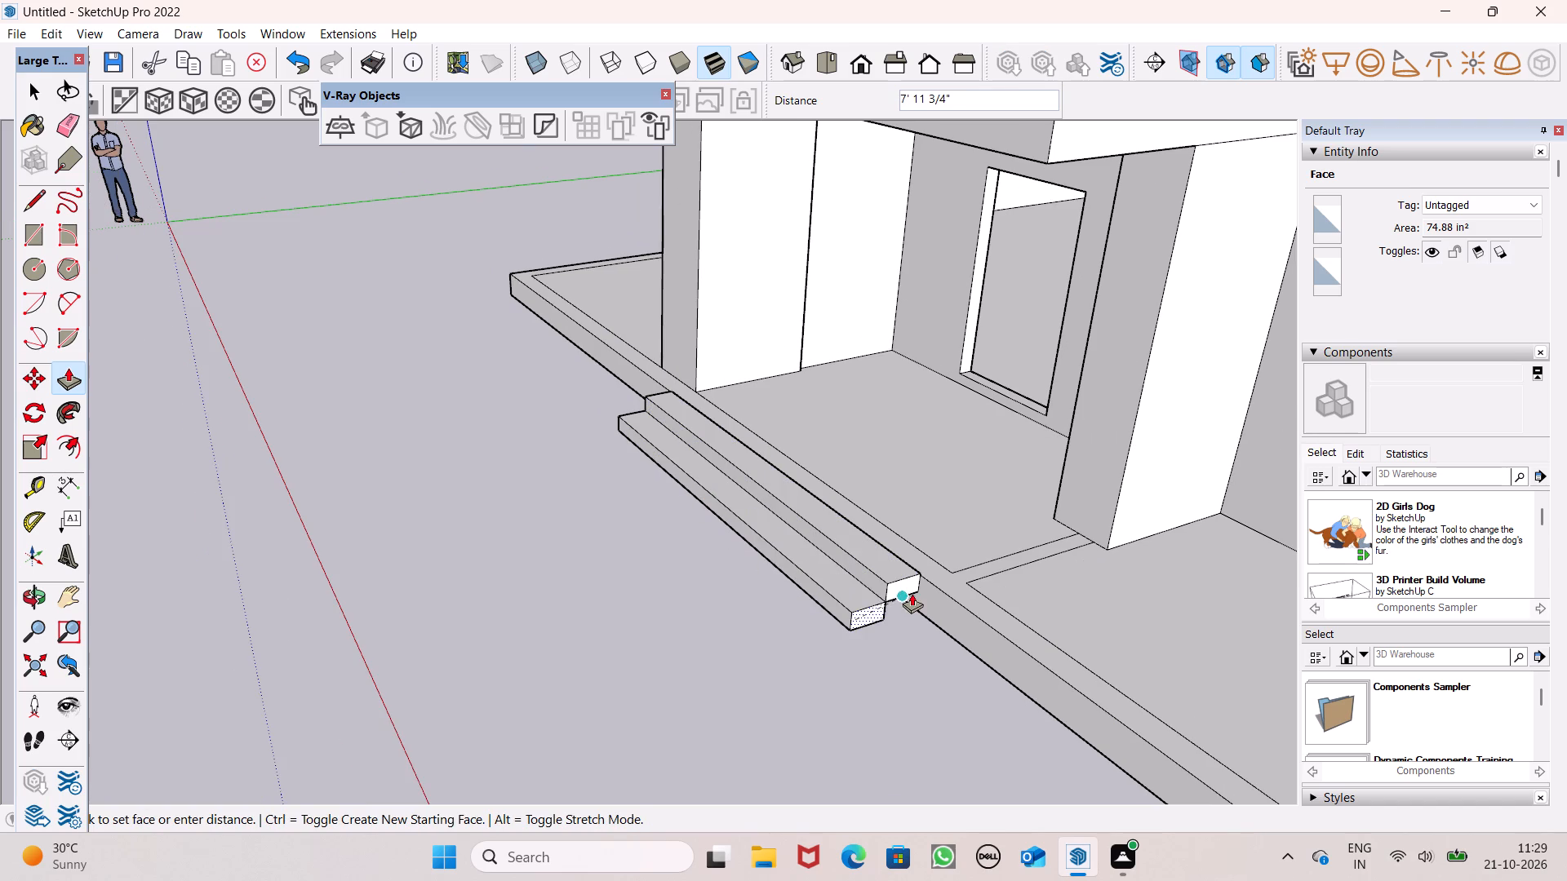
pyautogui.moveTo(912, 593); pyautogui.dragTo(895, 593)
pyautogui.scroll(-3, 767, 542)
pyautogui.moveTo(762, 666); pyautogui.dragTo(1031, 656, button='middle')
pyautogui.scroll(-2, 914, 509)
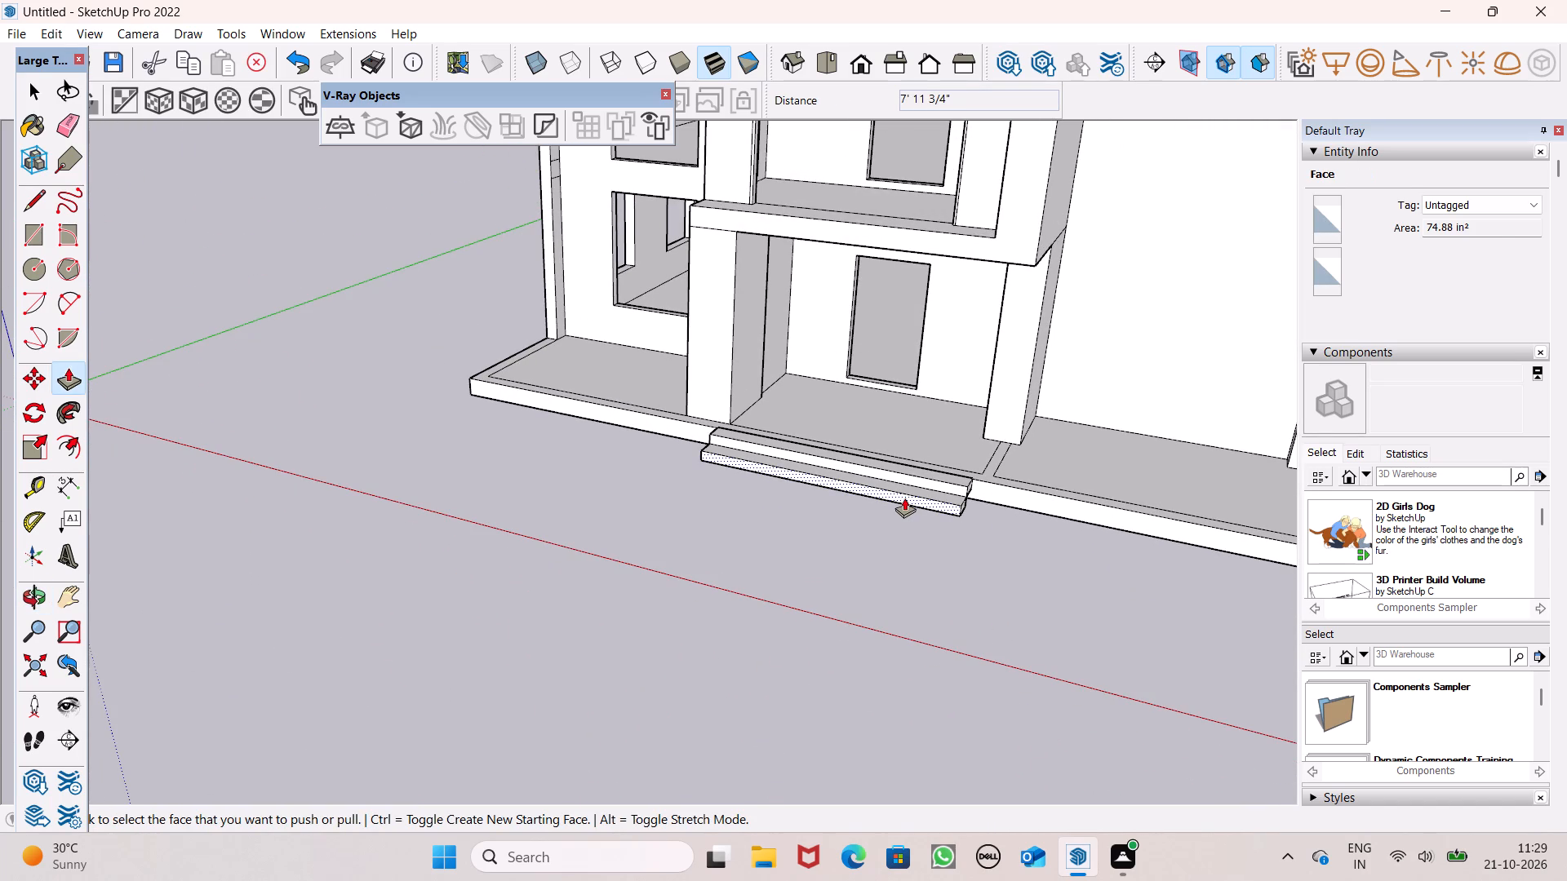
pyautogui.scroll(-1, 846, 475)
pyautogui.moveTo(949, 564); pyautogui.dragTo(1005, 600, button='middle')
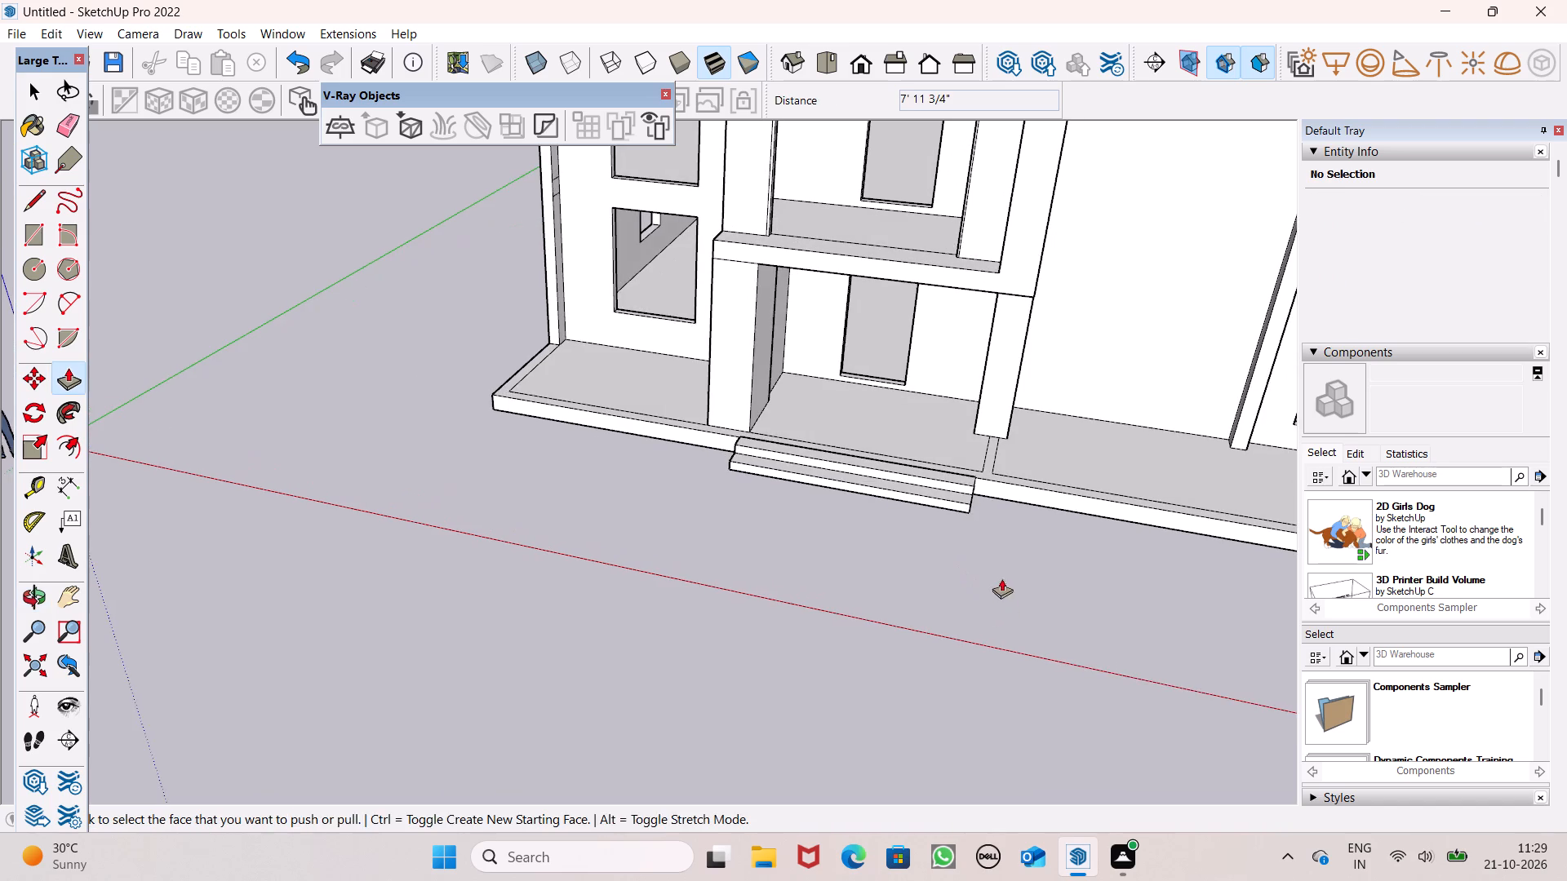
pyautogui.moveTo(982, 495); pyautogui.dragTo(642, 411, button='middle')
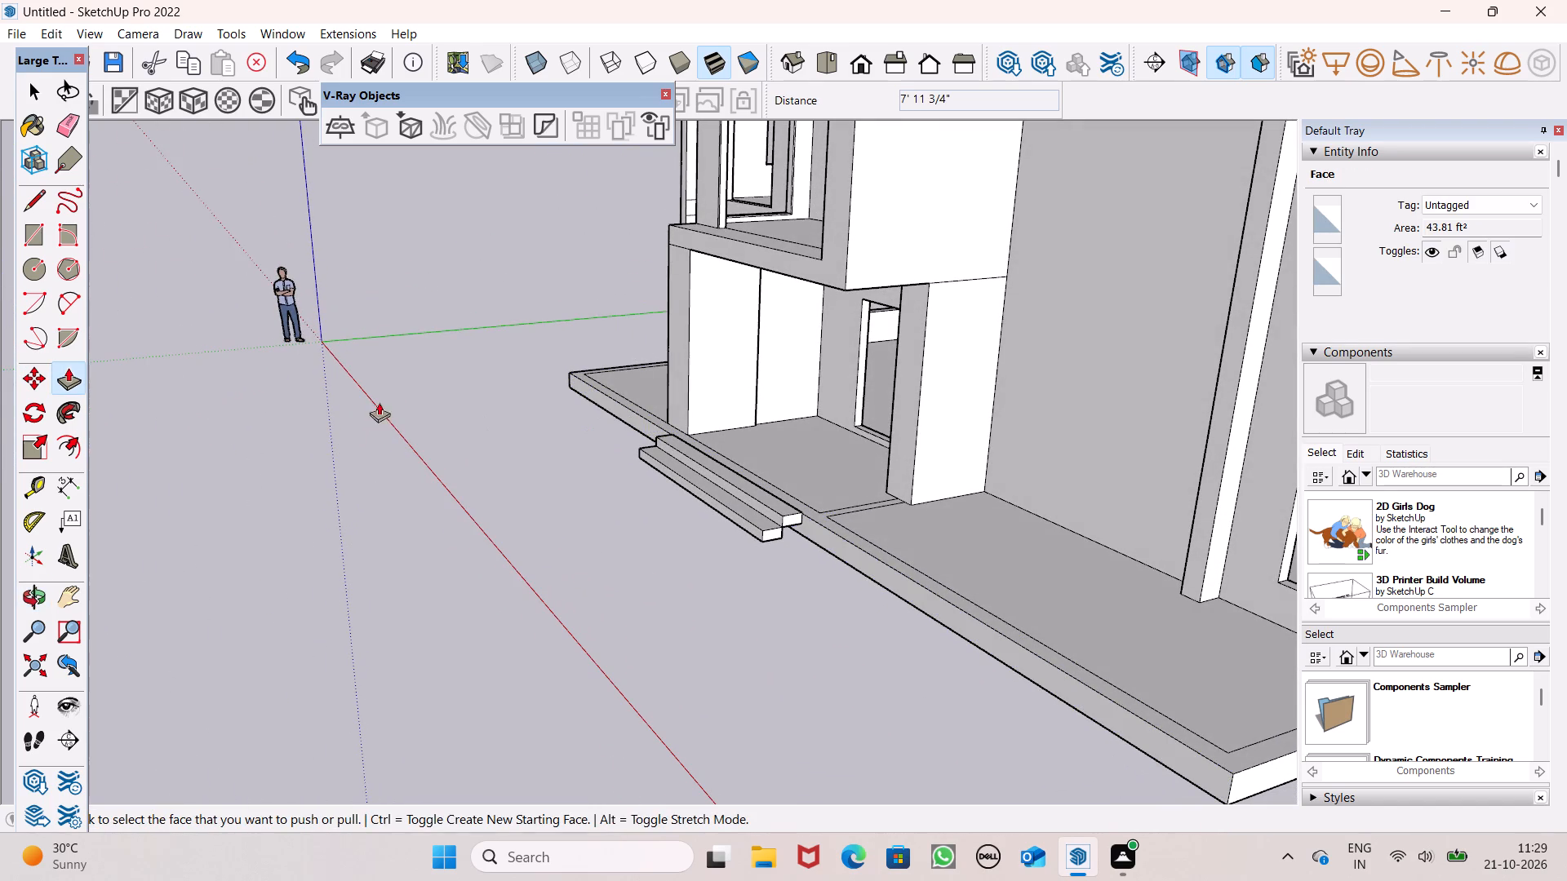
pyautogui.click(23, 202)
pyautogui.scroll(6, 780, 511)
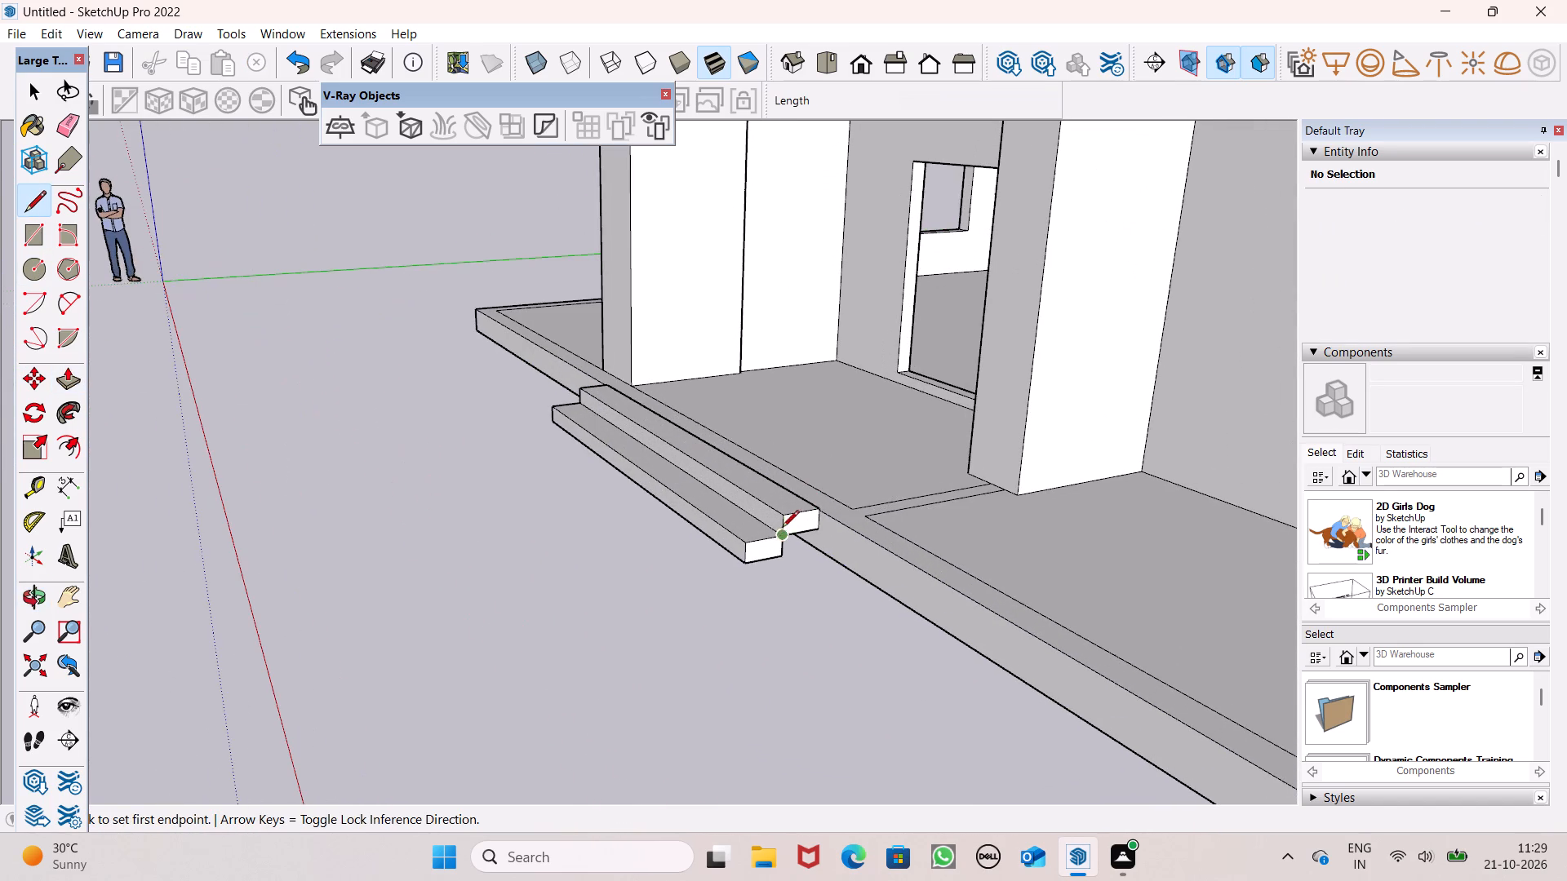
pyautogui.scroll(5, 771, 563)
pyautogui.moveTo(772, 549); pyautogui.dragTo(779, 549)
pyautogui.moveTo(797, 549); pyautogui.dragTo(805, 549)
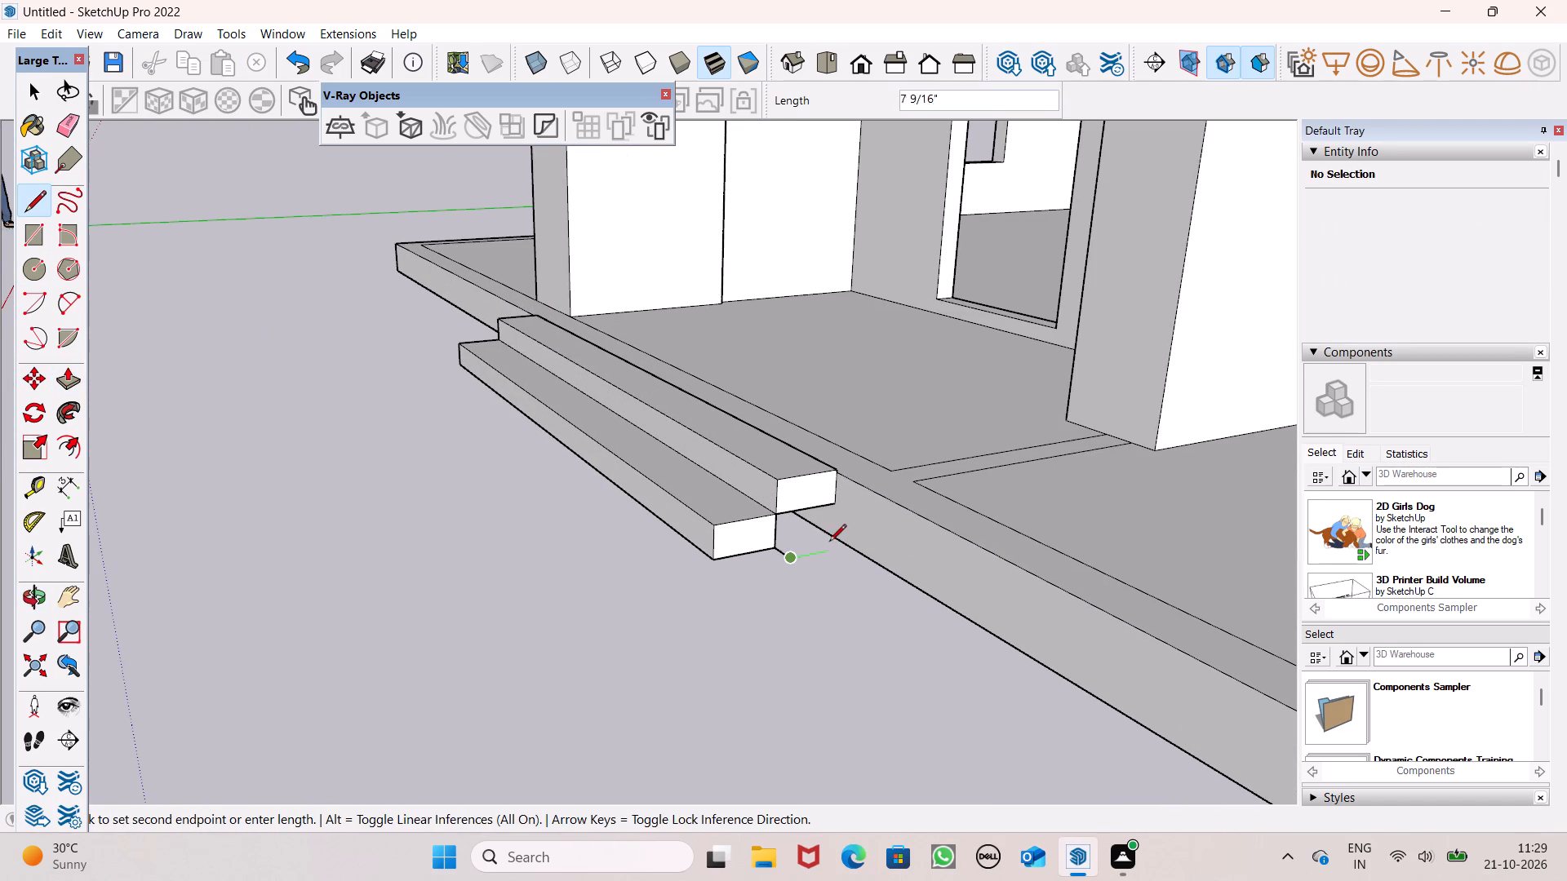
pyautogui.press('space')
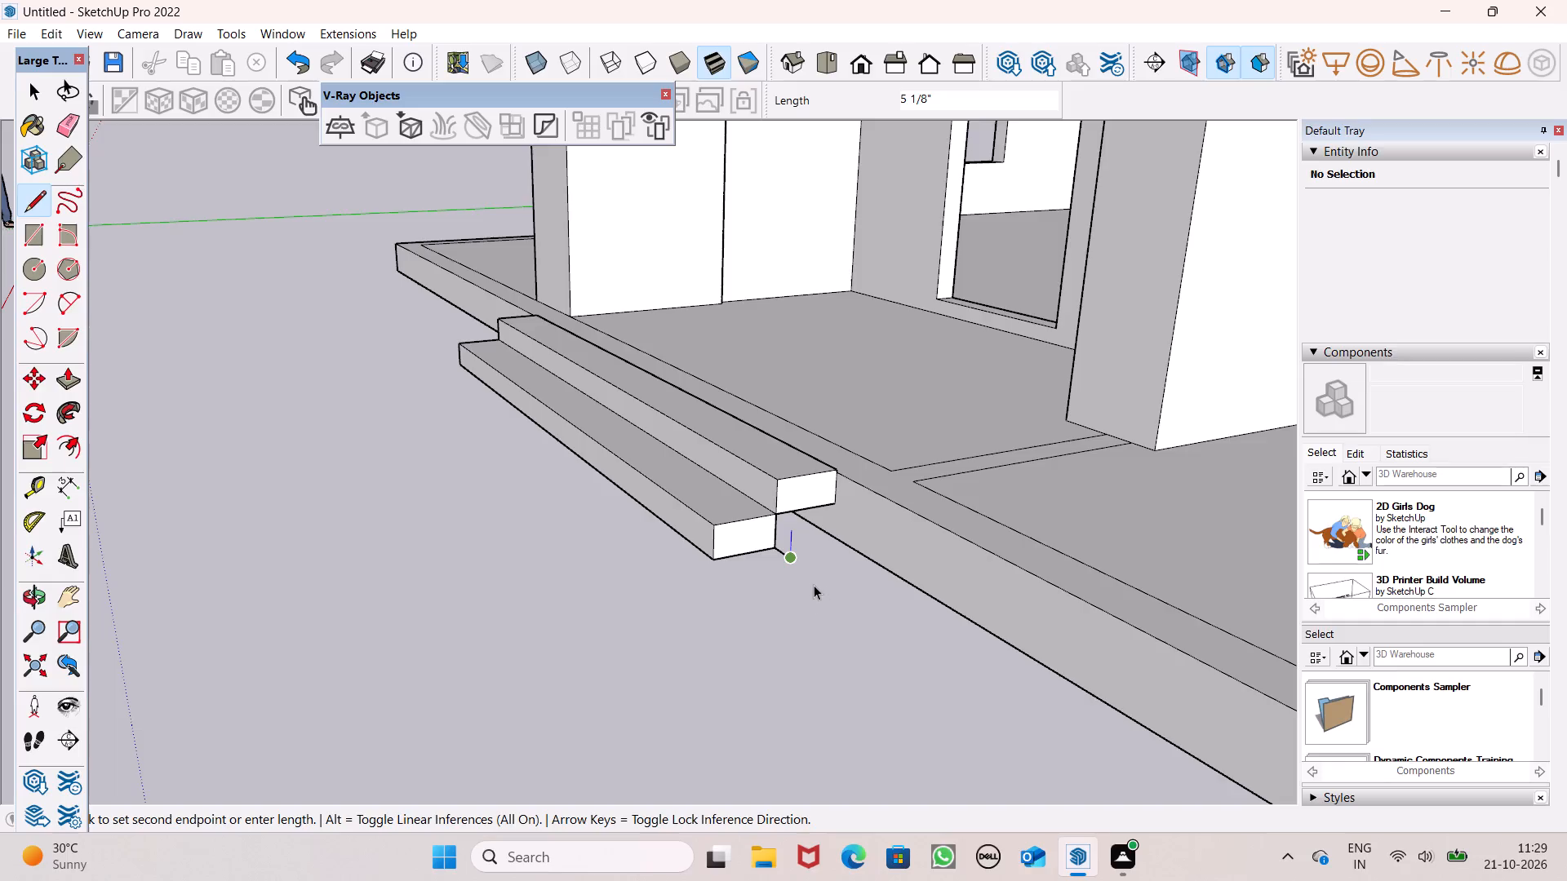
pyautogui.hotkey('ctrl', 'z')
# Close the end opening beneath the upper step with a 1' base line to the plinth and a vertical line about 1' 4" high.
pyautogui.keyDown('ctrl'); pyautogui.scroll(1, 805, 584); pyautogui.keyUp('ctrl')
pyautogui.keyDown('ctrl'); pyautogui.moveTo(805, 585); pyautogui.dragTo(636, 544, button='middle'); pyautogui.keyUp('ctrl')
pyautogui.scroll(5, 563, 515)
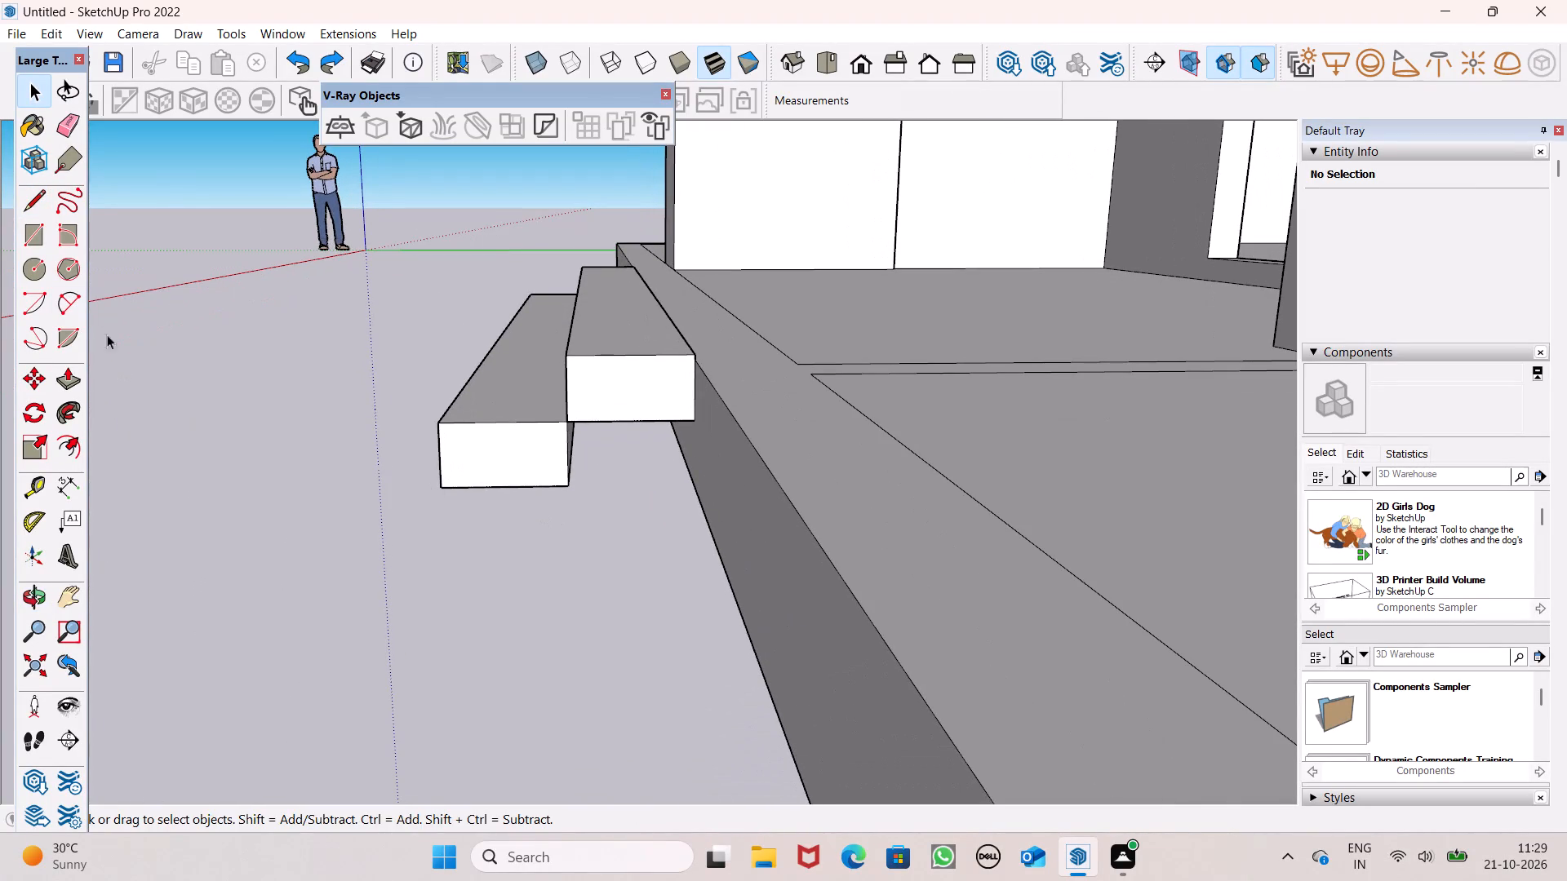
pyautogui.click(30, 201)
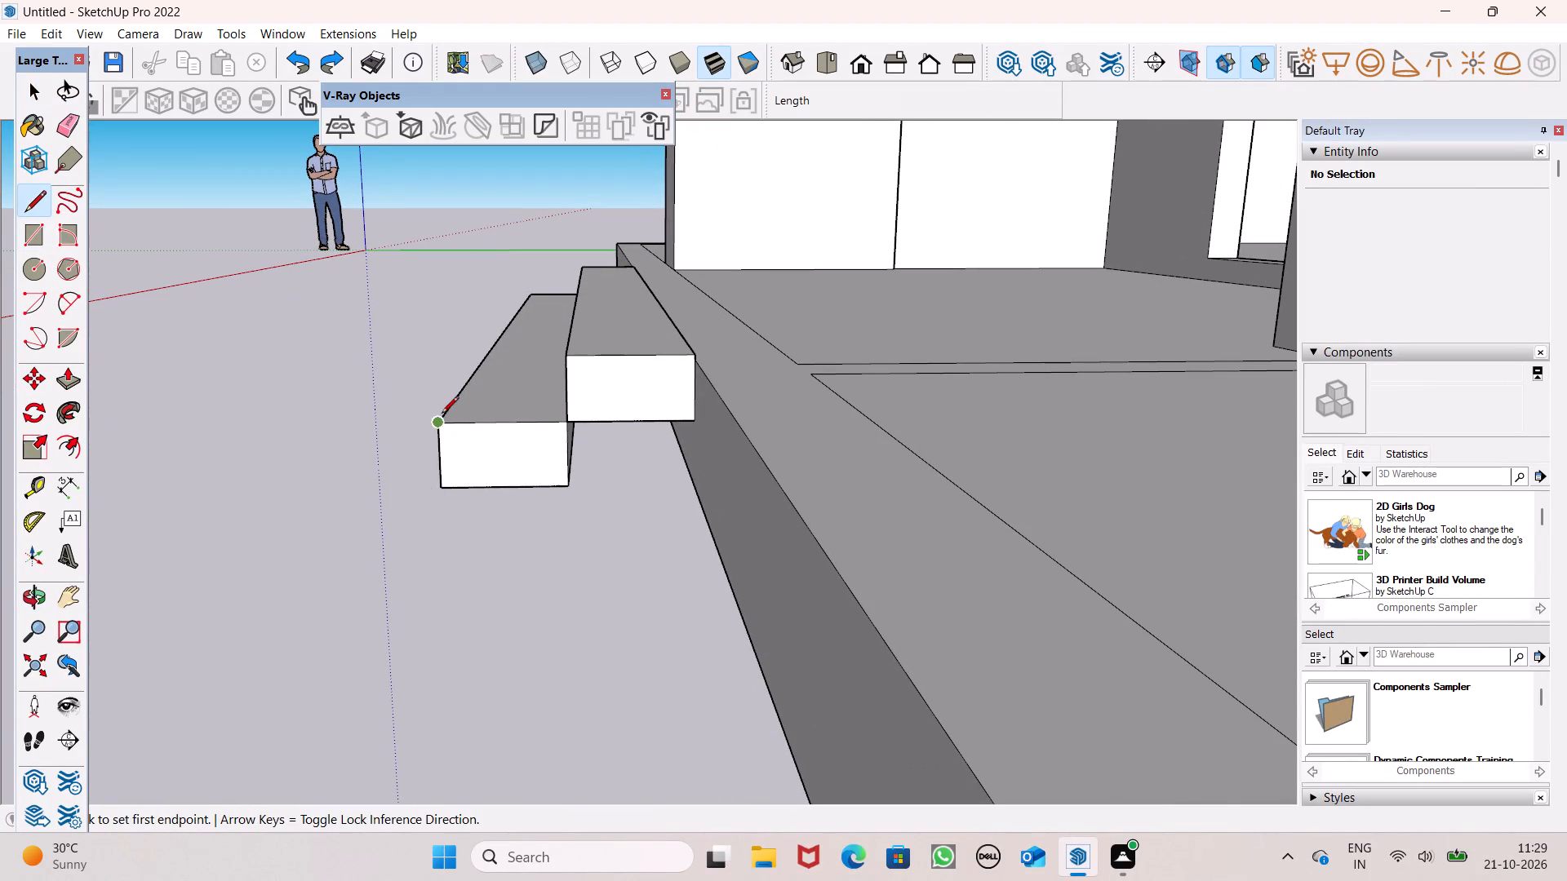
pyautogui.moveTo(562, 485); pyautogui.dragTo(584, 485)
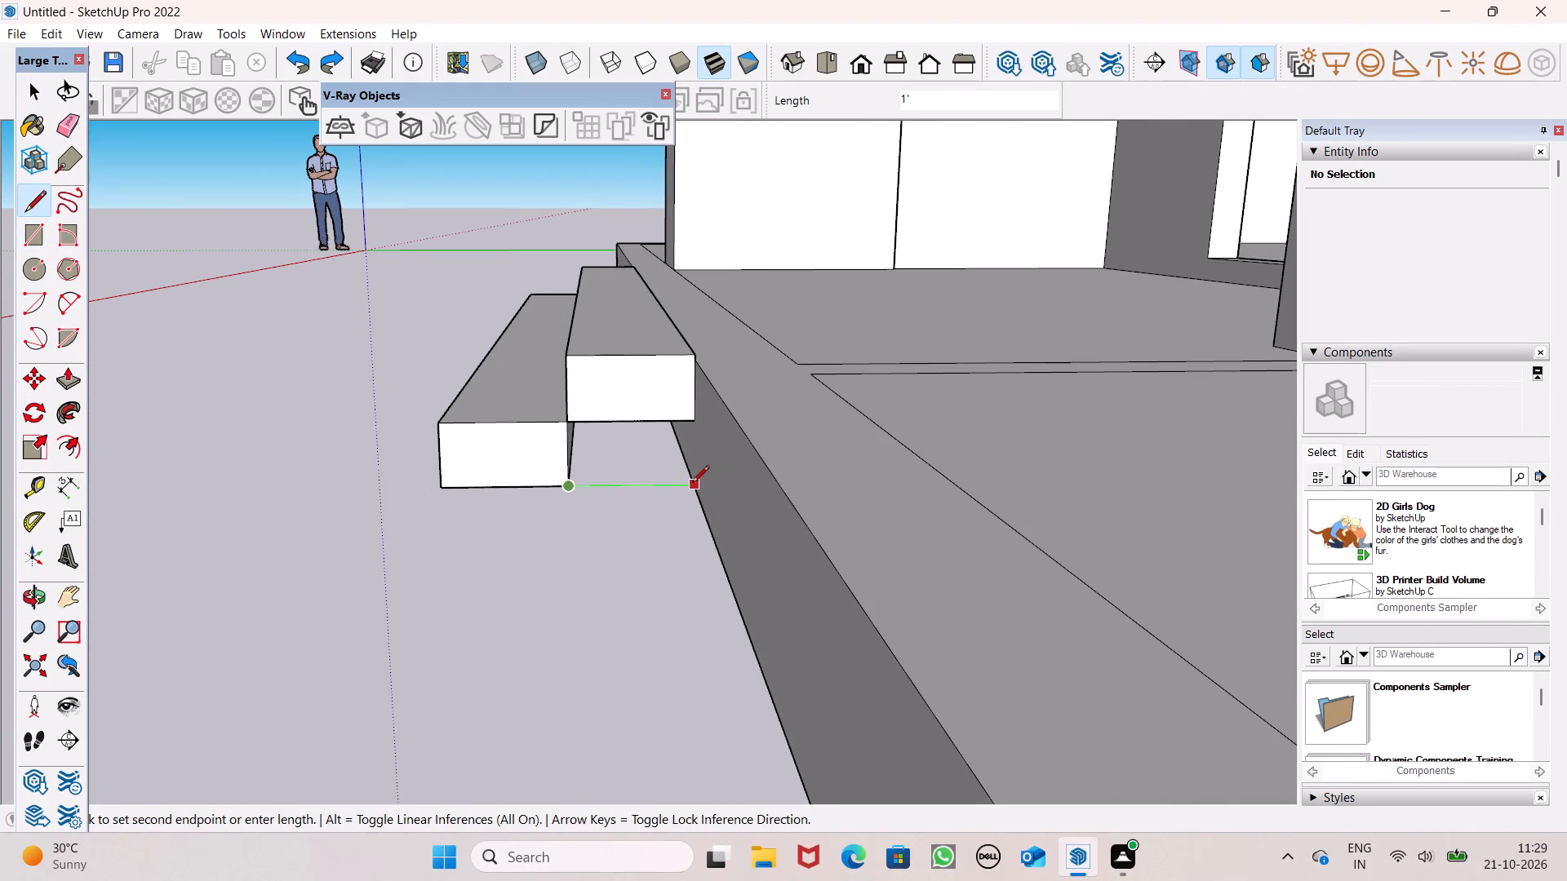
pyautogui.click(696, 479)
pyautogui.moveTo(698, 476); pyautogui.dragTo(700, 468)
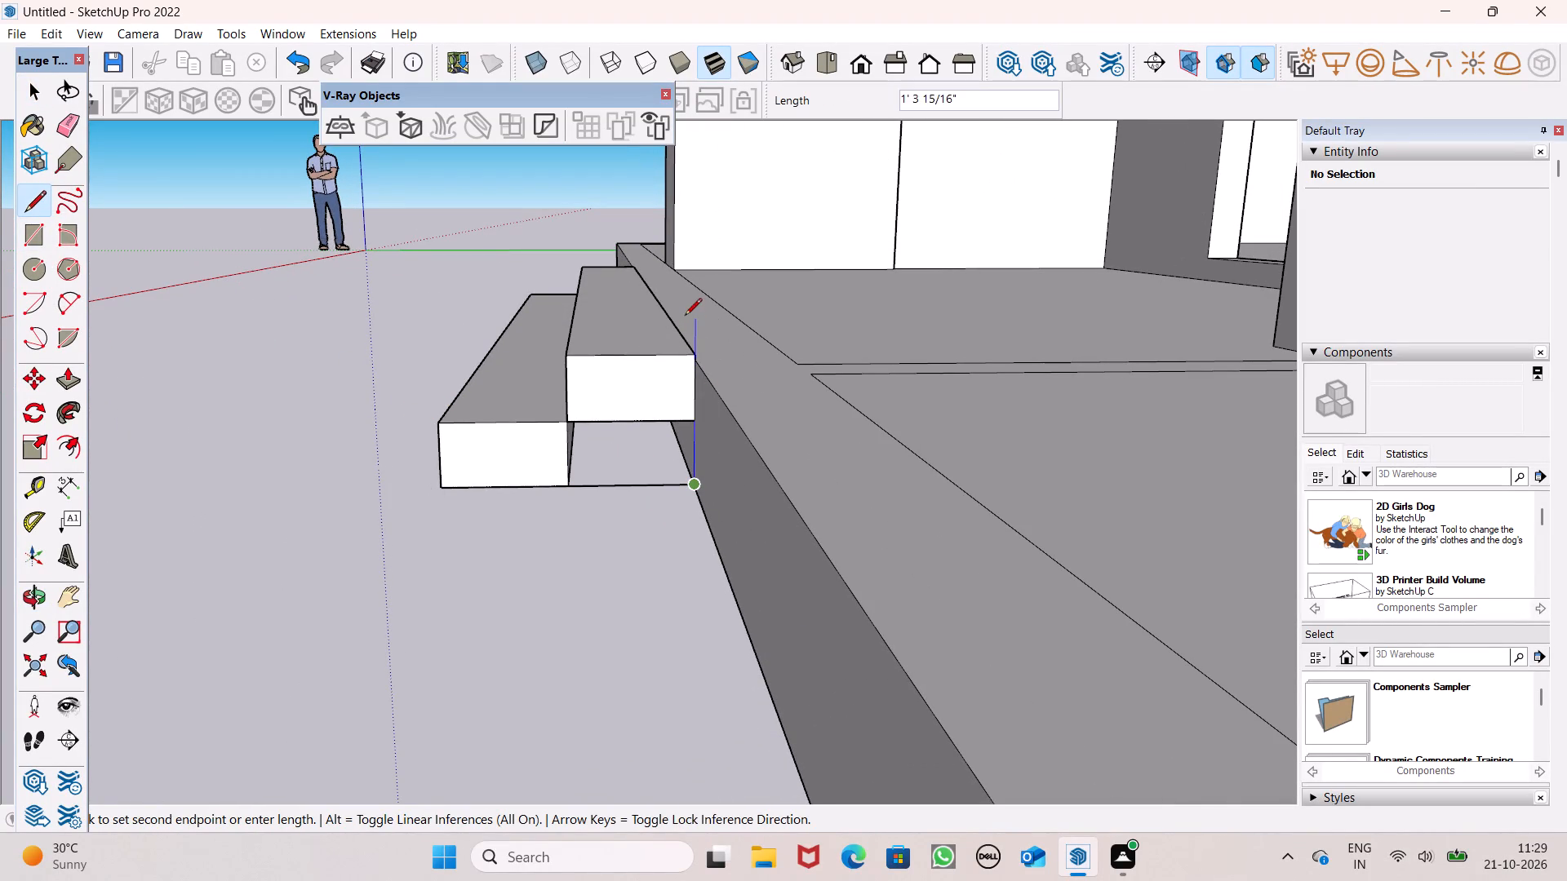
pyautogui.click(689, 306)
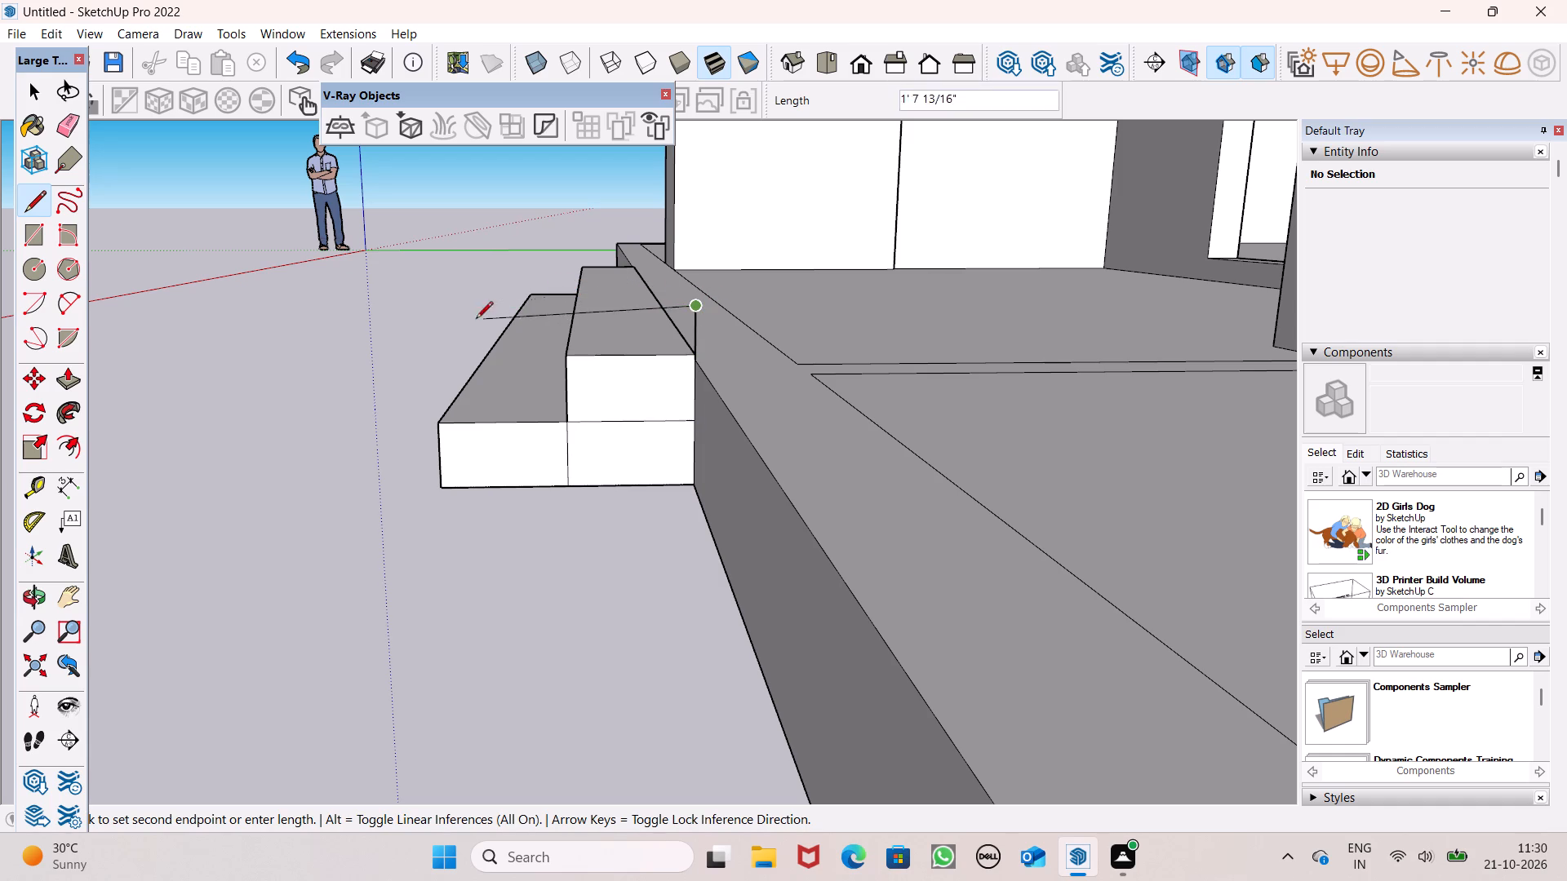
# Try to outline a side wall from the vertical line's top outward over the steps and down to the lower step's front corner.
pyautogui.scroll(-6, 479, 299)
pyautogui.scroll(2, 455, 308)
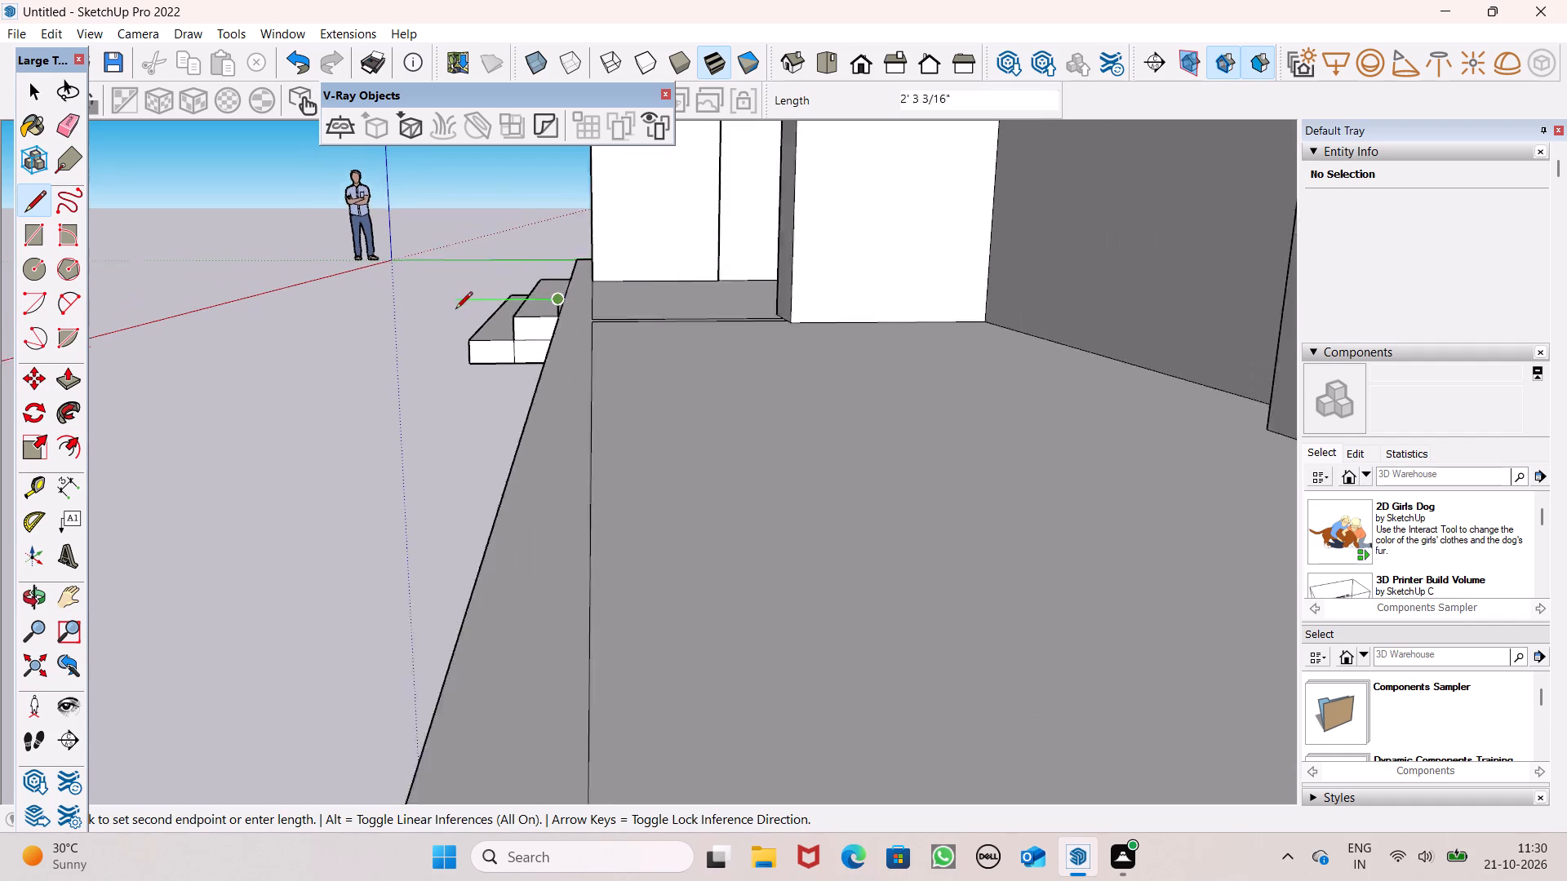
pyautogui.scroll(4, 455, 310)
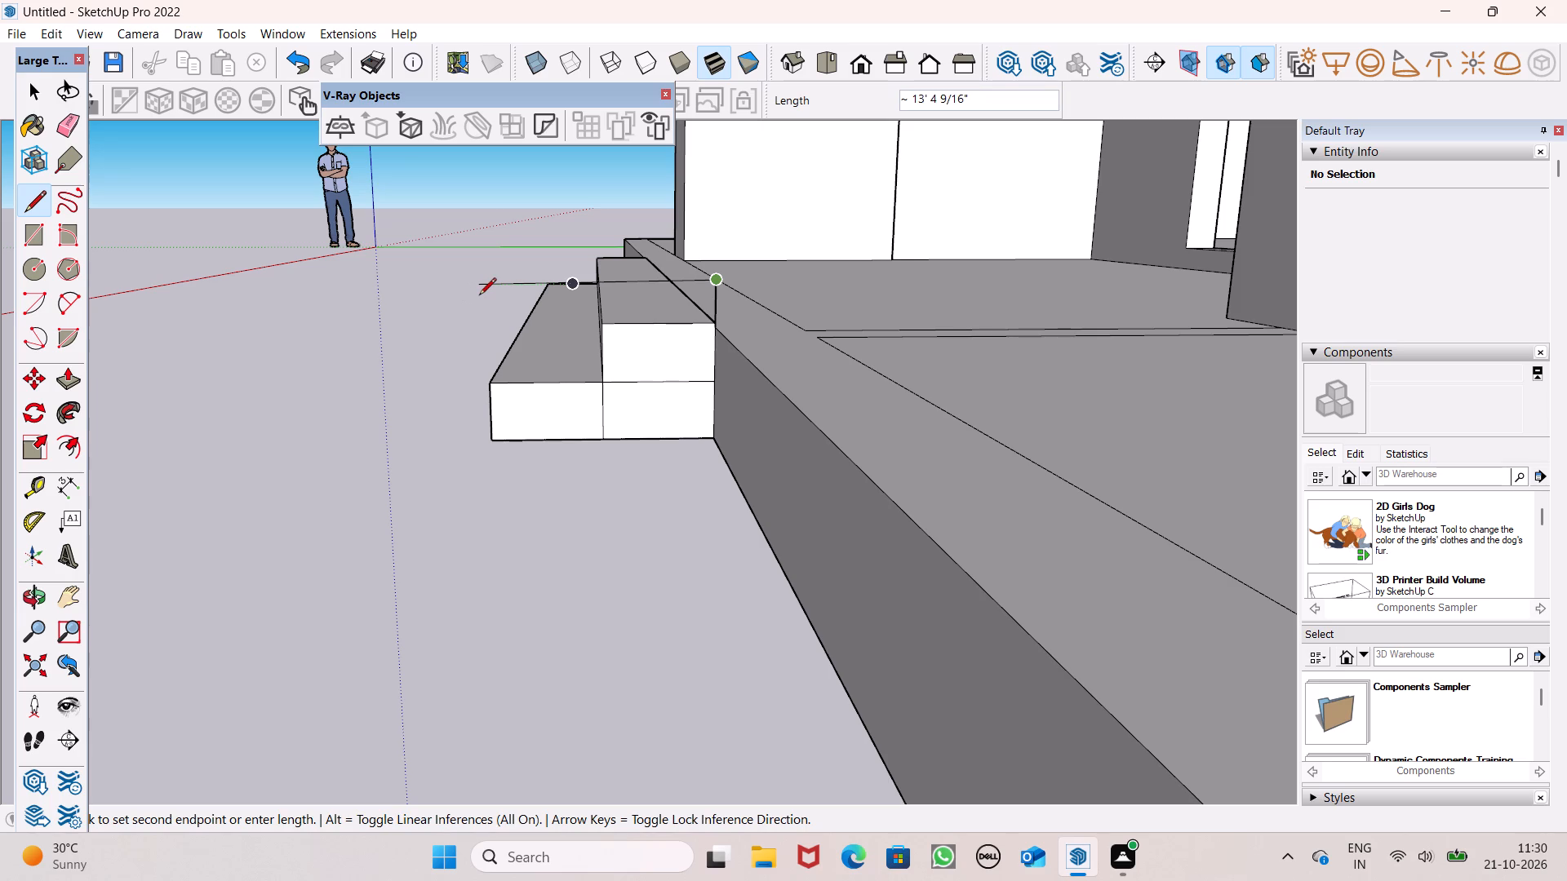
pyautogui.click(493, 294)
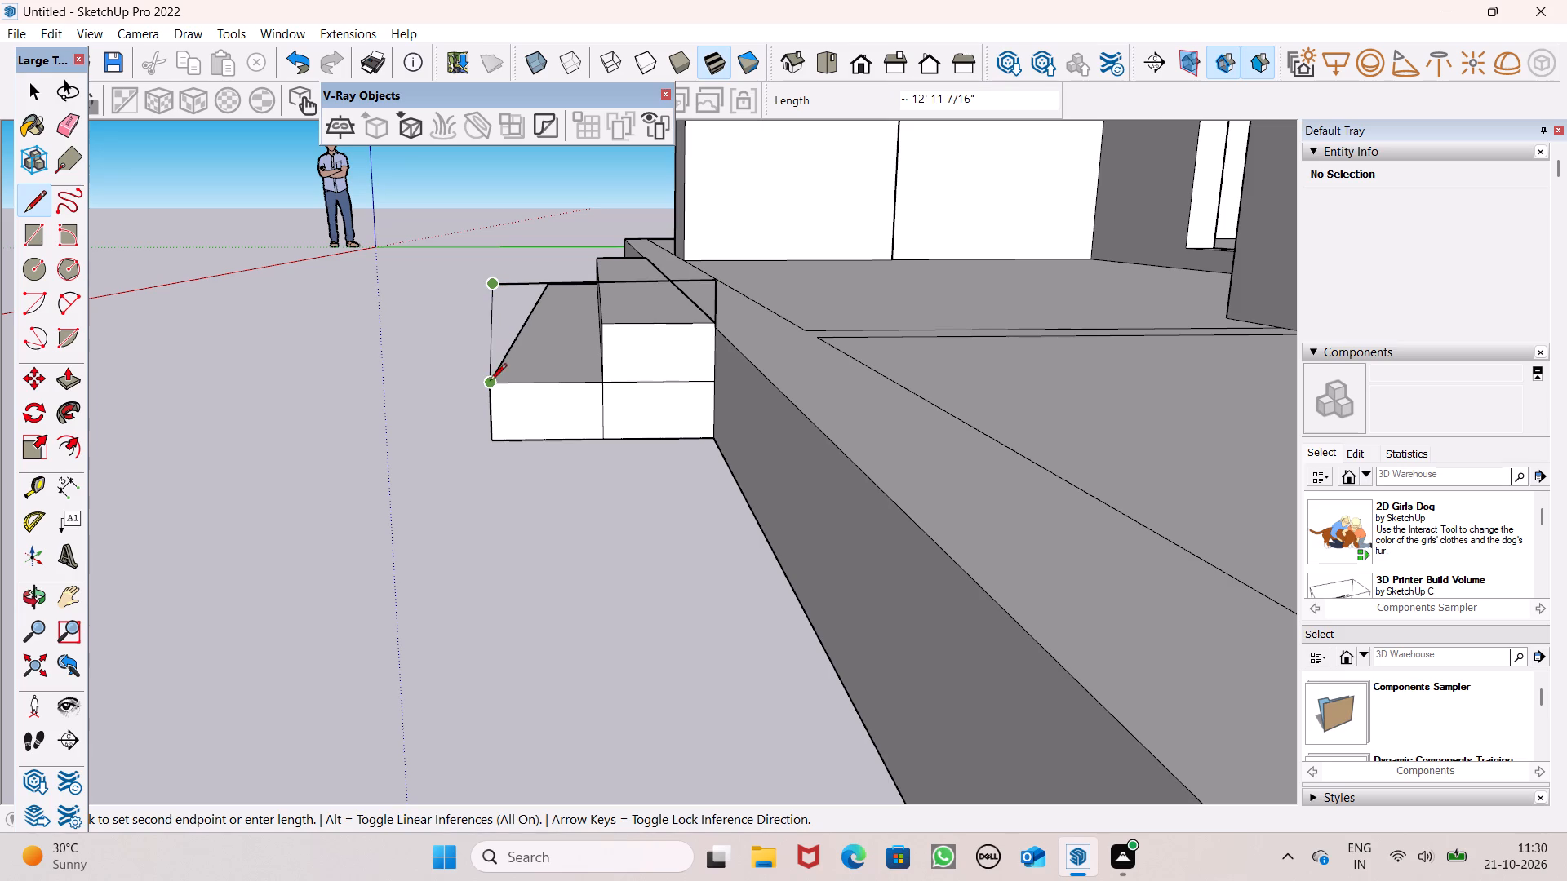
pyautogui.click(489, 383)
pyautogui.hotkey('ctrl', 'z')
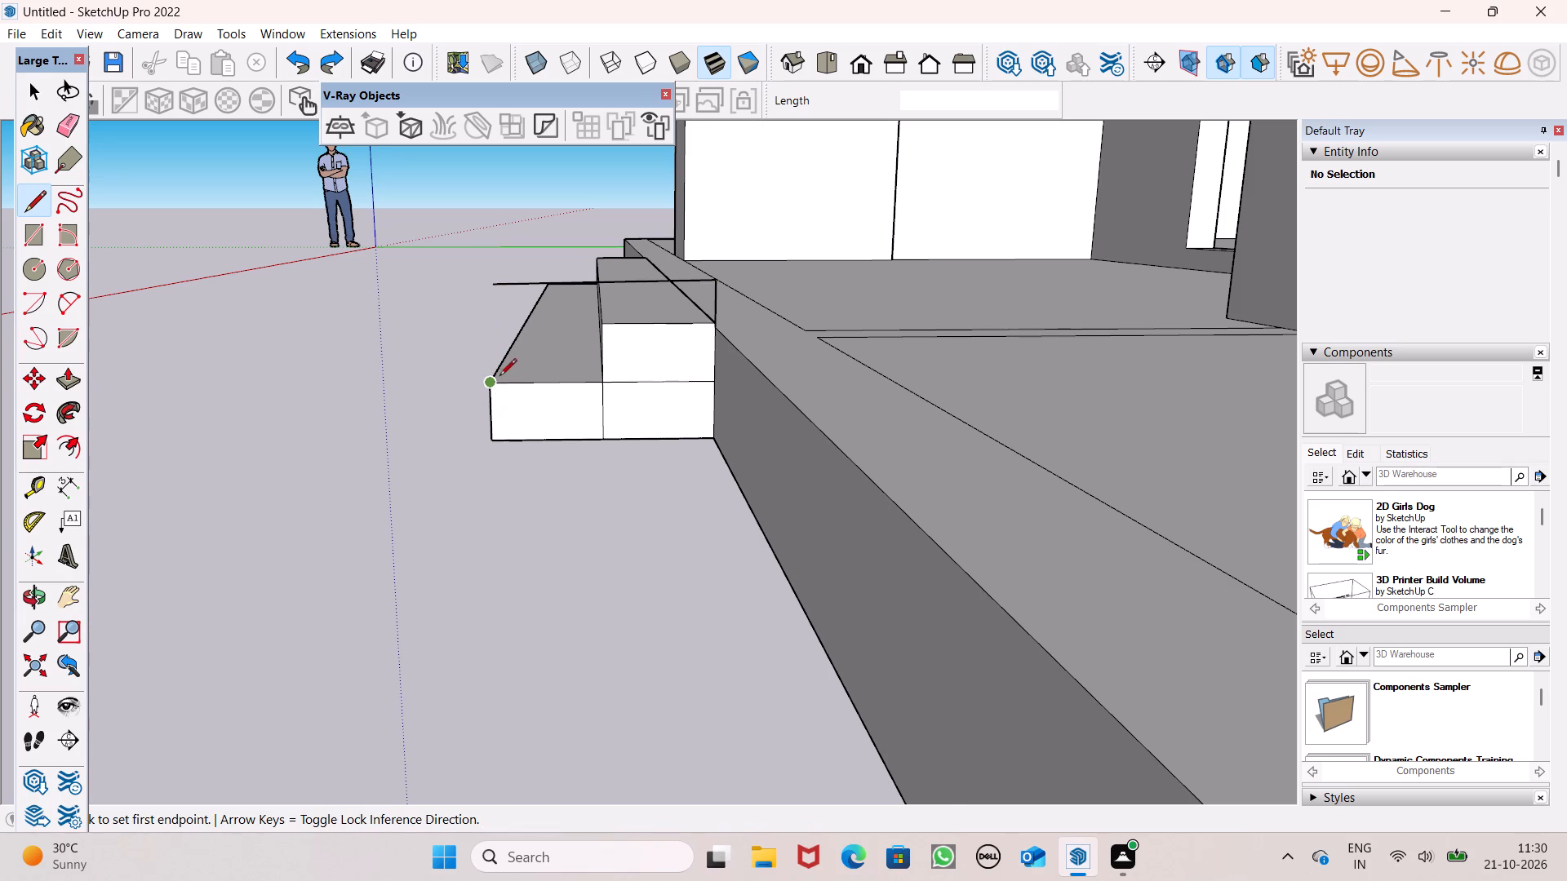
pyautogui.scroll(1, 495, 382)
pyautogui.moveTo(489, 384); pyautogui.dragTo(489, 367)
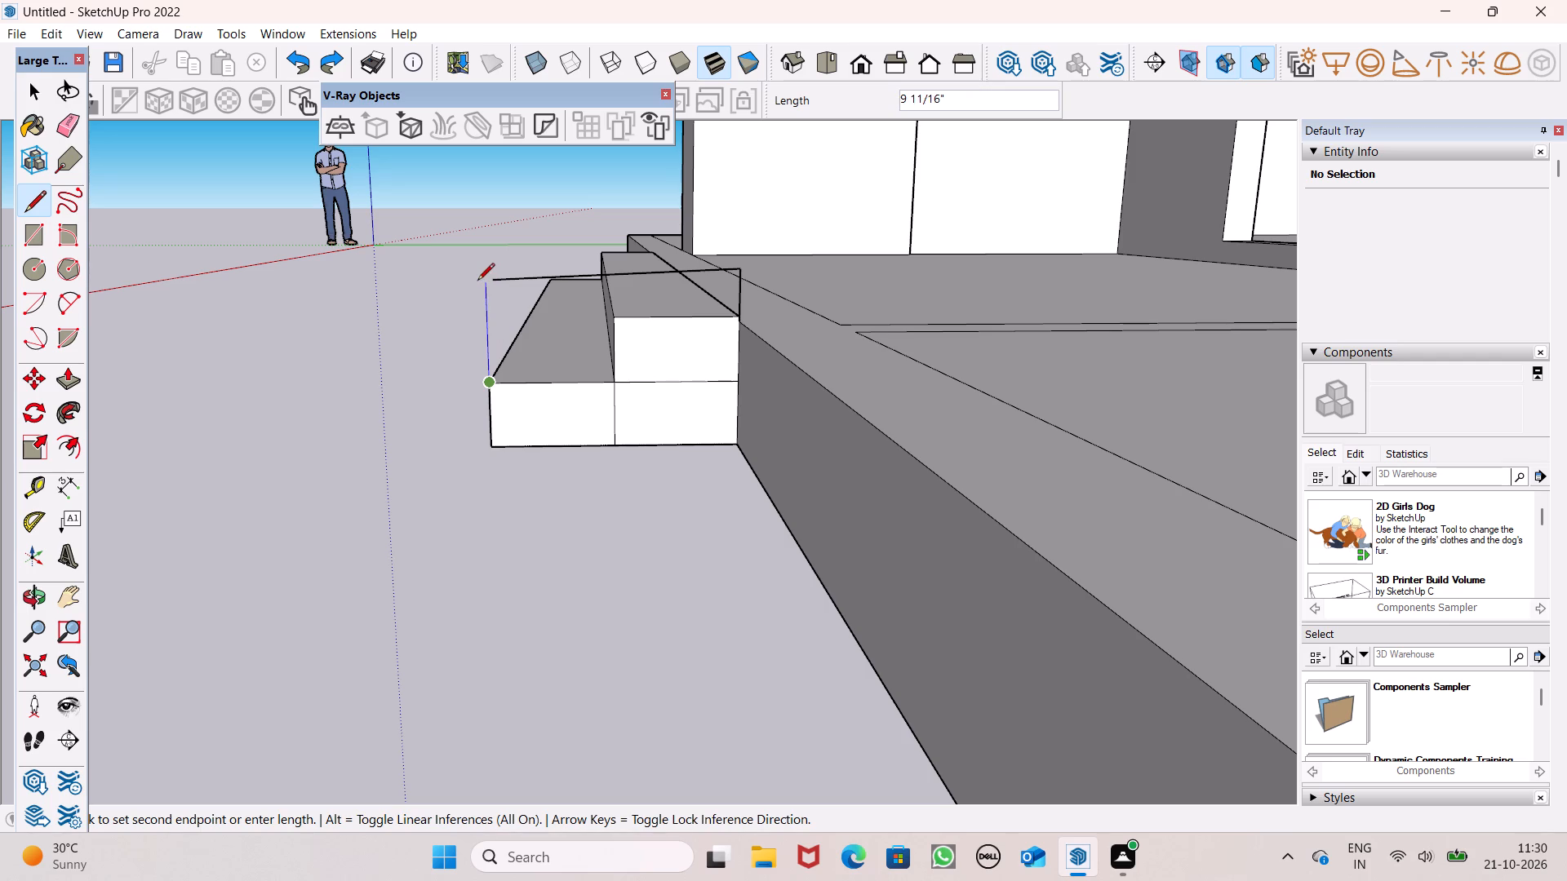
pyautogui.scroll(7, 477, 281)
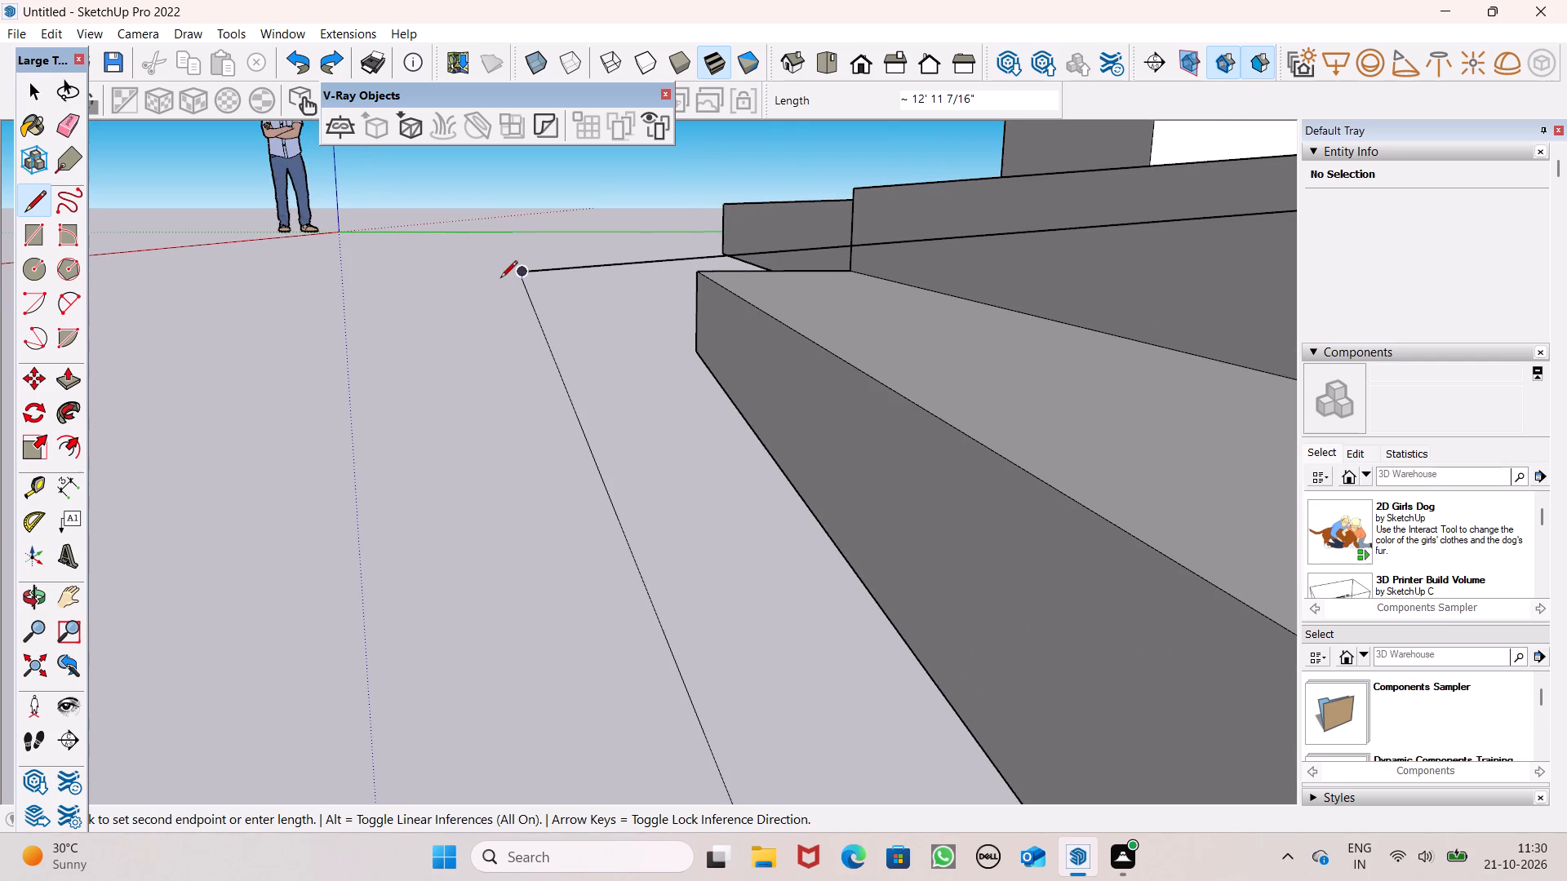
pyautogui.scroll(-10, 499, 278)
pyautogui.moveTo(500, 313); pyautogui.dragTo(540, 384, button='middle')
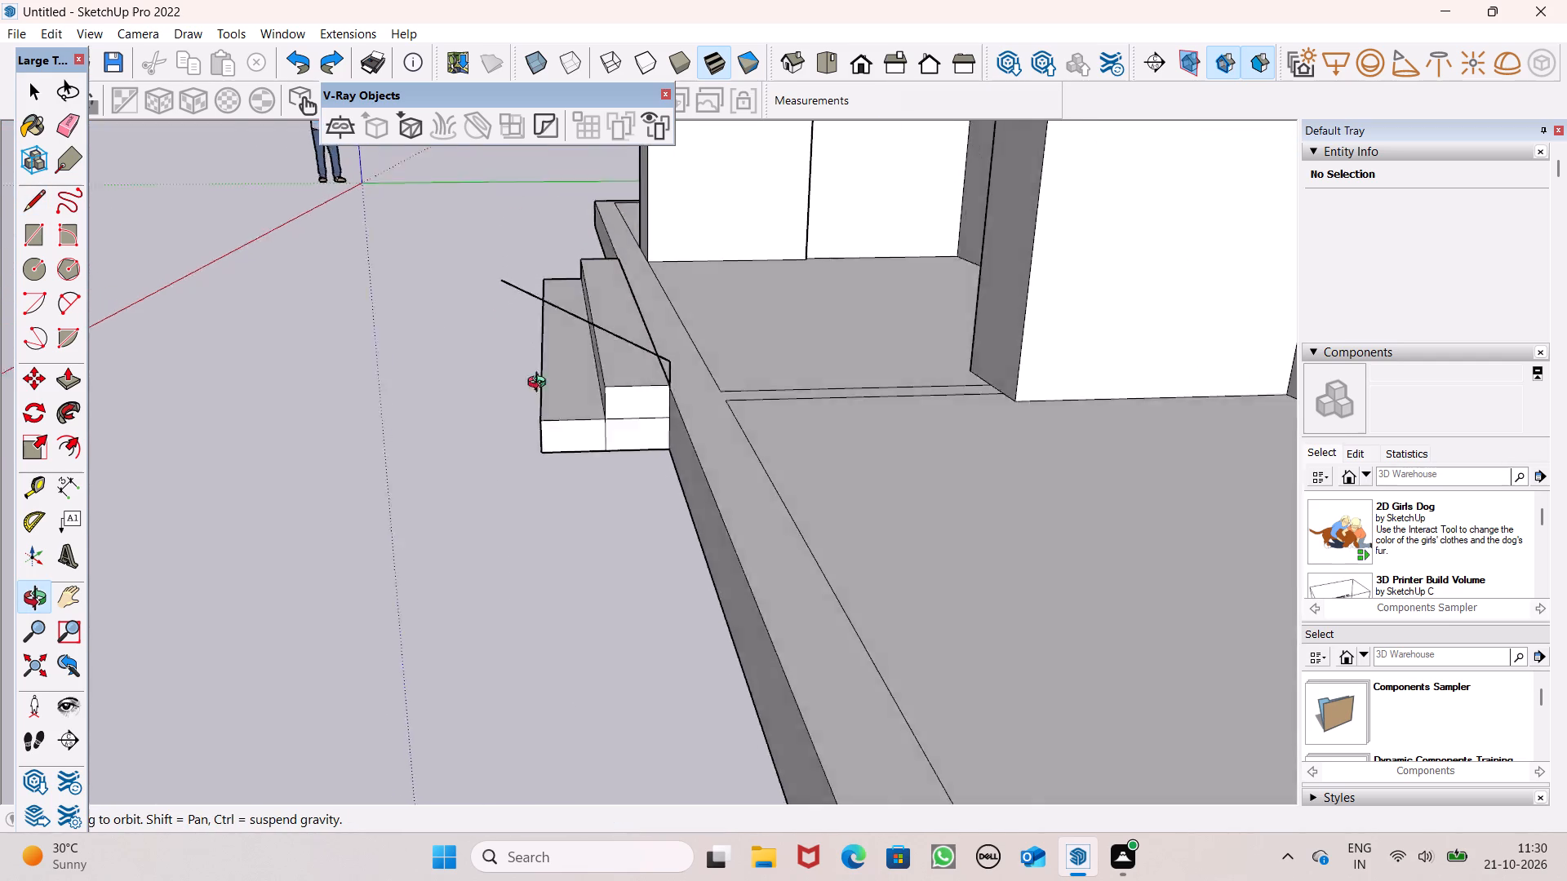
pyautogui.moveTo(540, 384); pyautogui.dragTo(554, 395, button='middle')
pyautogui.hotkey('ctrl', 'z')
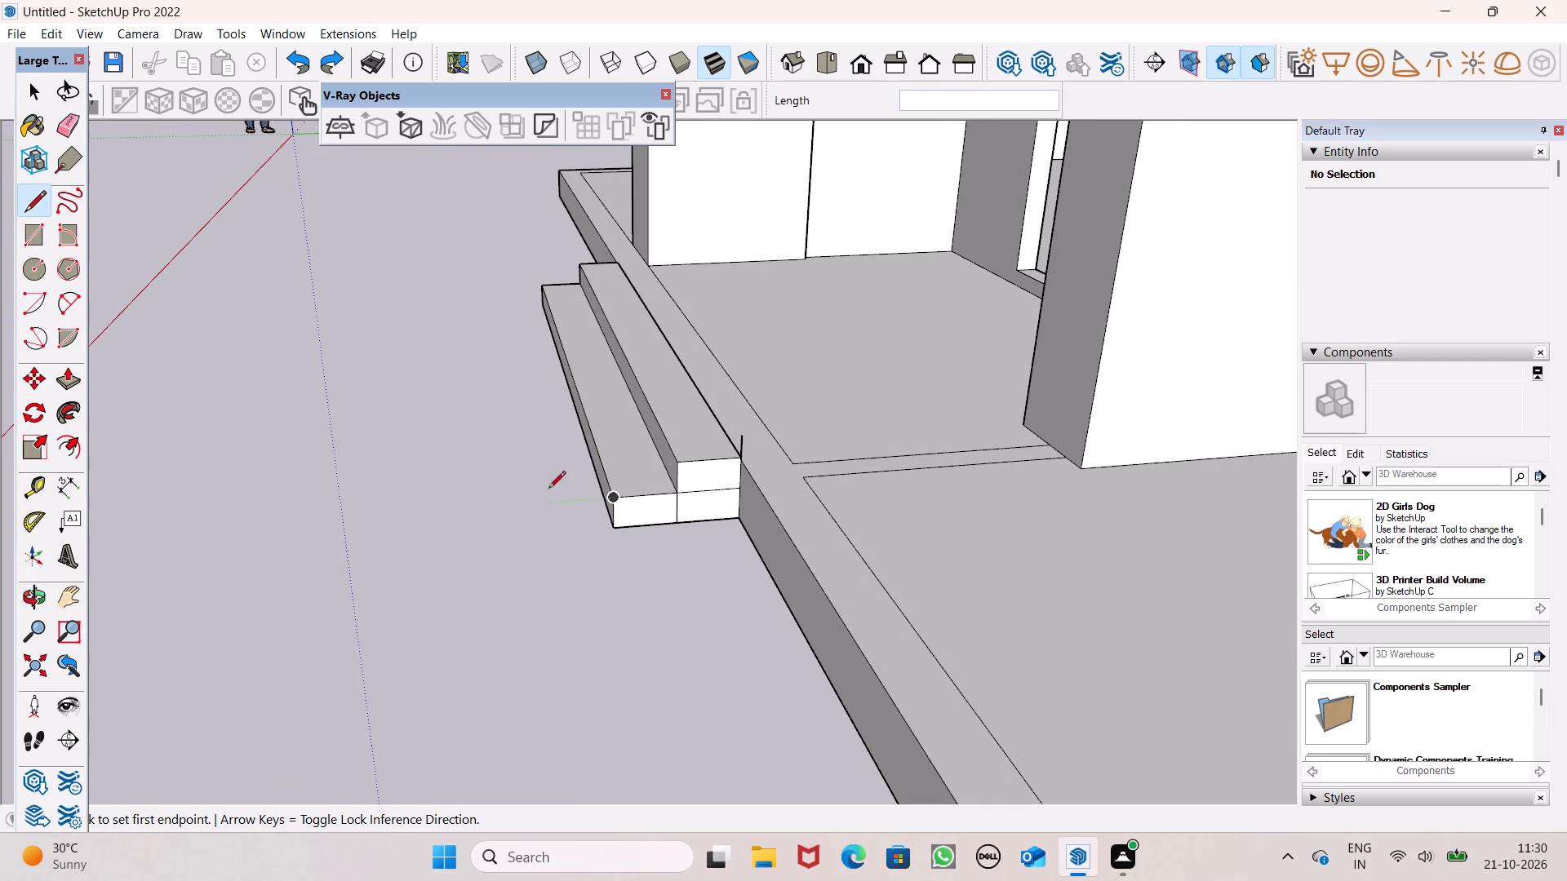
# Erase the leftover vertical line stub rising above the upper step's rear corner.
pyautogui.moveTo(548, 490); pyautogui.dragTo(557, 466, button='middle')
pyautogui.scroll(1, 556, 467)
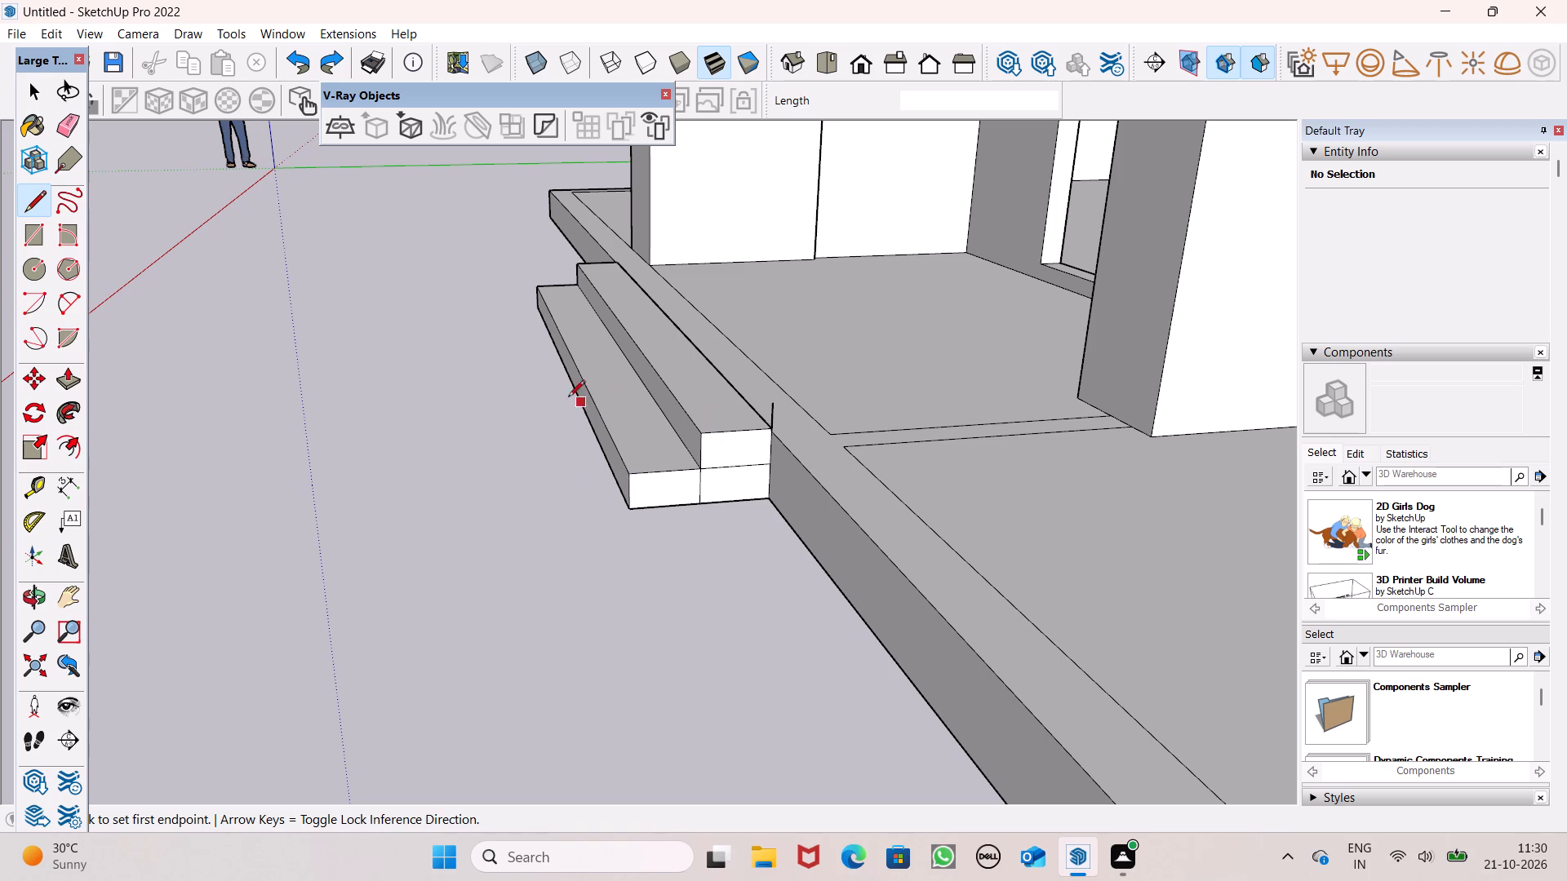
pyautogui.press('space')
pyautogui.press('space')
pyautogui.scroll(-1, 522, 387)
pyautogui.click(63, 127)
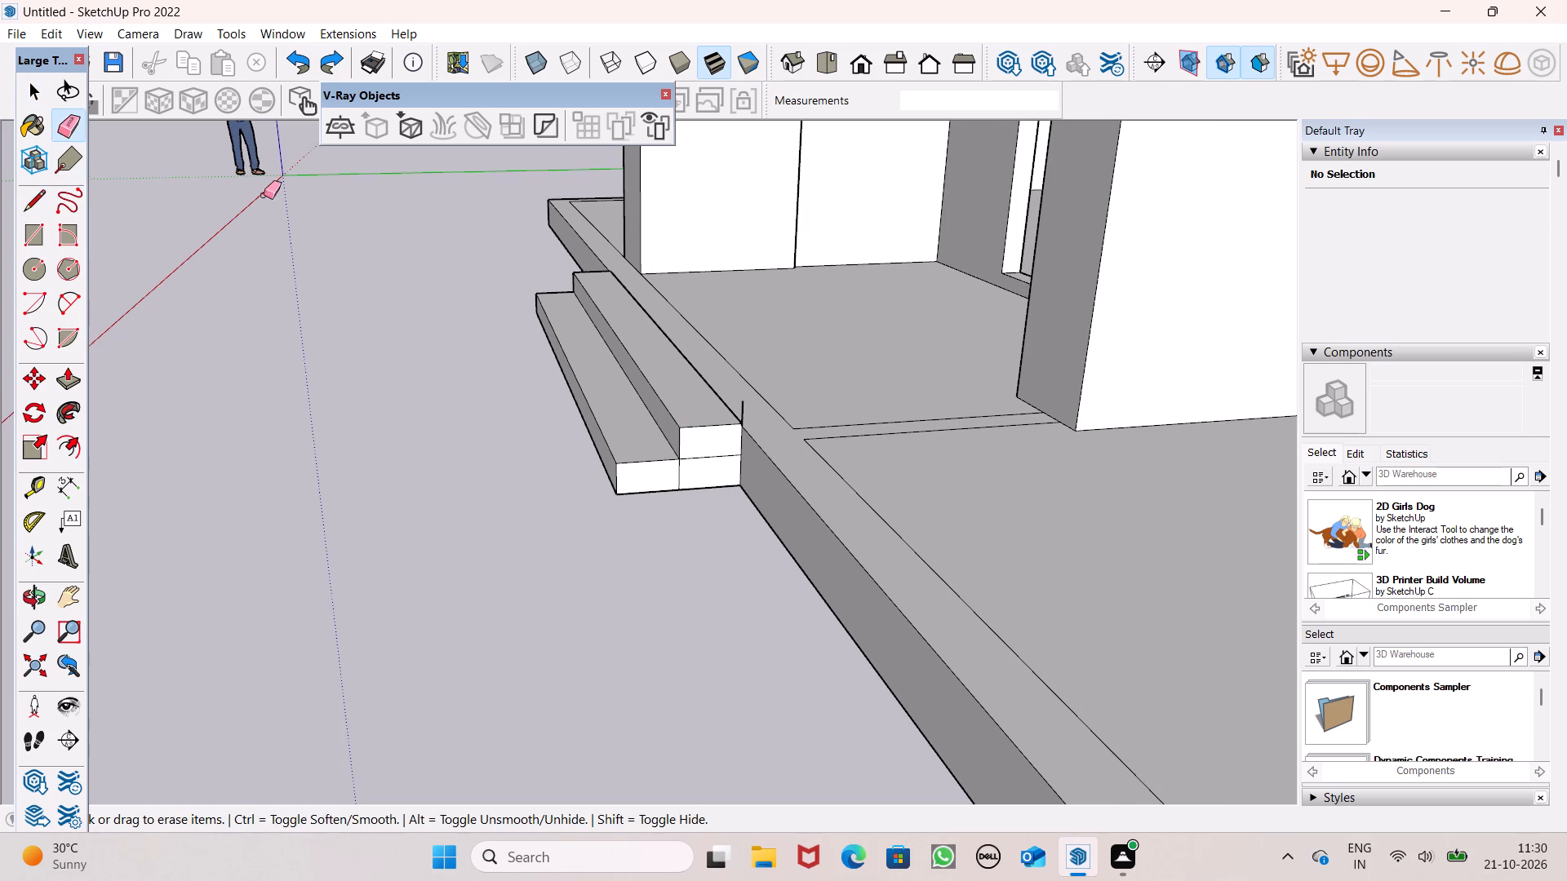
pyautogui.click(744, 402)
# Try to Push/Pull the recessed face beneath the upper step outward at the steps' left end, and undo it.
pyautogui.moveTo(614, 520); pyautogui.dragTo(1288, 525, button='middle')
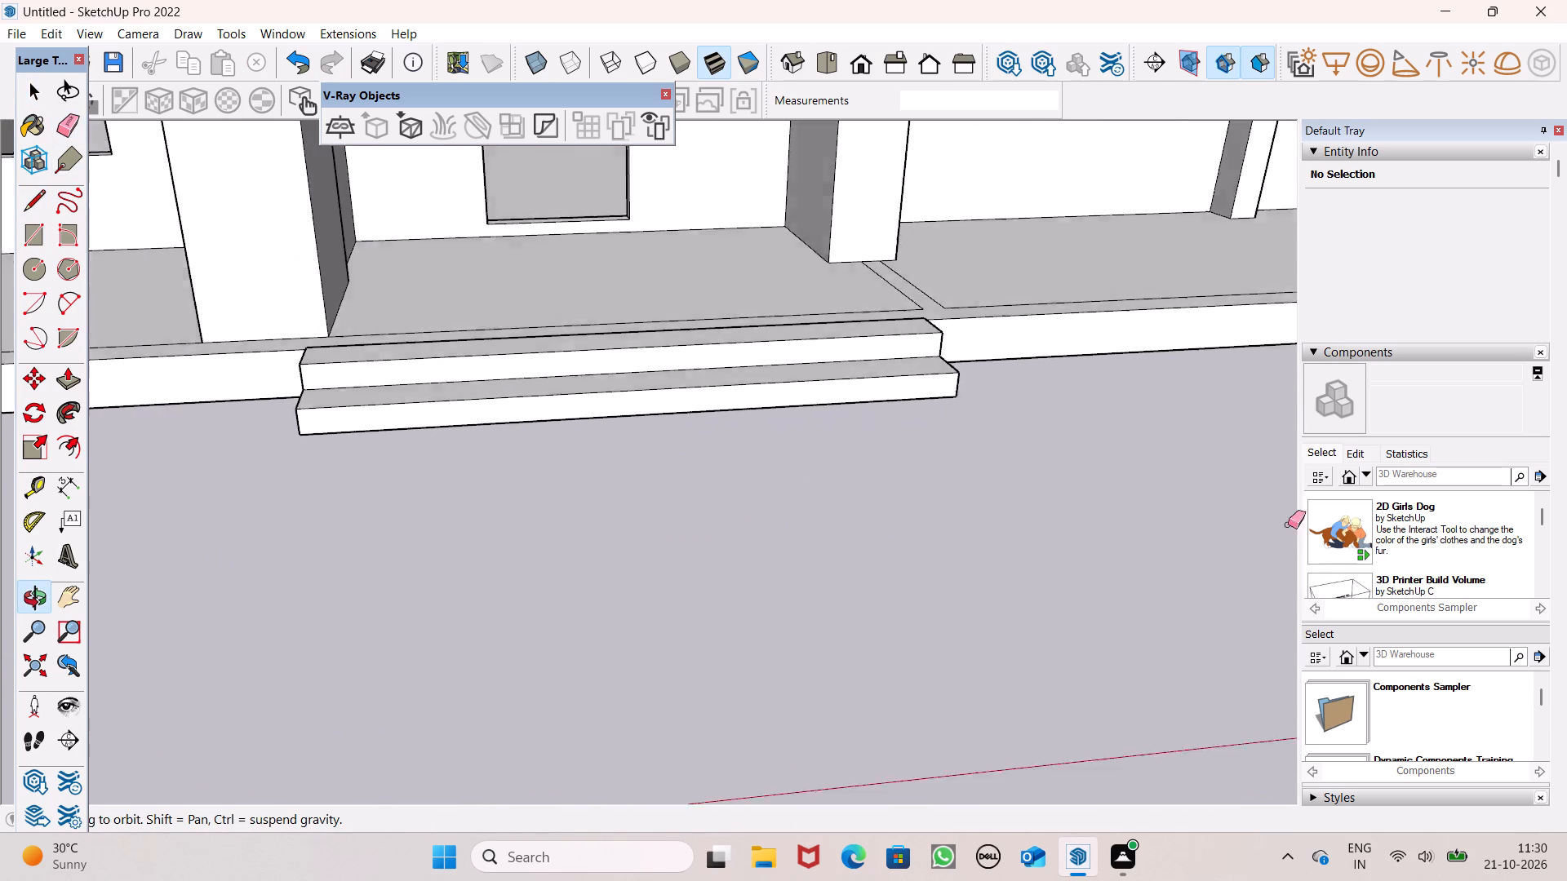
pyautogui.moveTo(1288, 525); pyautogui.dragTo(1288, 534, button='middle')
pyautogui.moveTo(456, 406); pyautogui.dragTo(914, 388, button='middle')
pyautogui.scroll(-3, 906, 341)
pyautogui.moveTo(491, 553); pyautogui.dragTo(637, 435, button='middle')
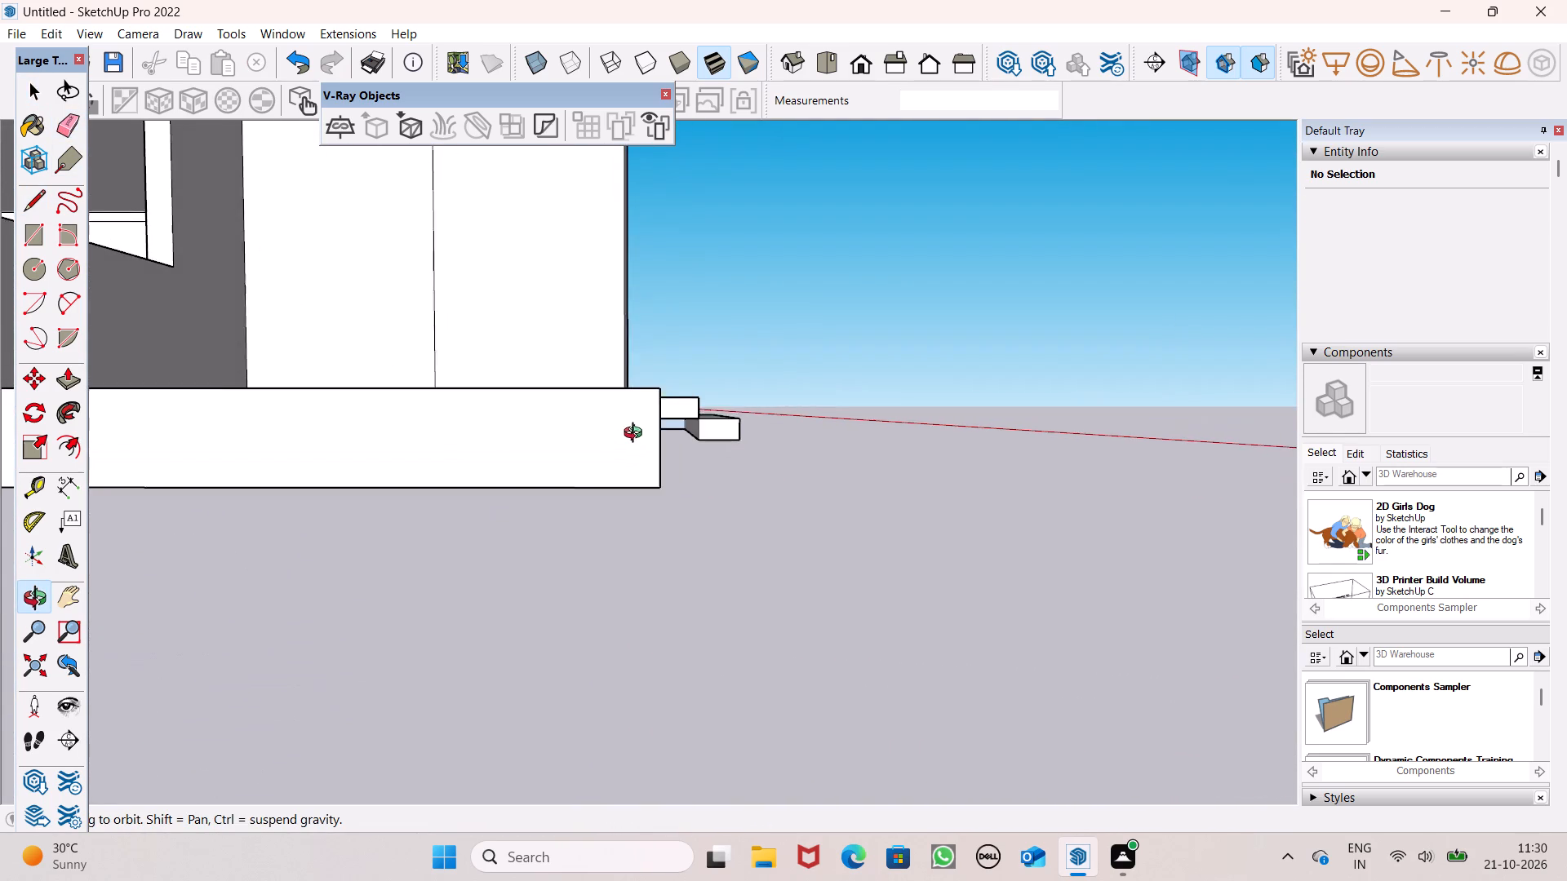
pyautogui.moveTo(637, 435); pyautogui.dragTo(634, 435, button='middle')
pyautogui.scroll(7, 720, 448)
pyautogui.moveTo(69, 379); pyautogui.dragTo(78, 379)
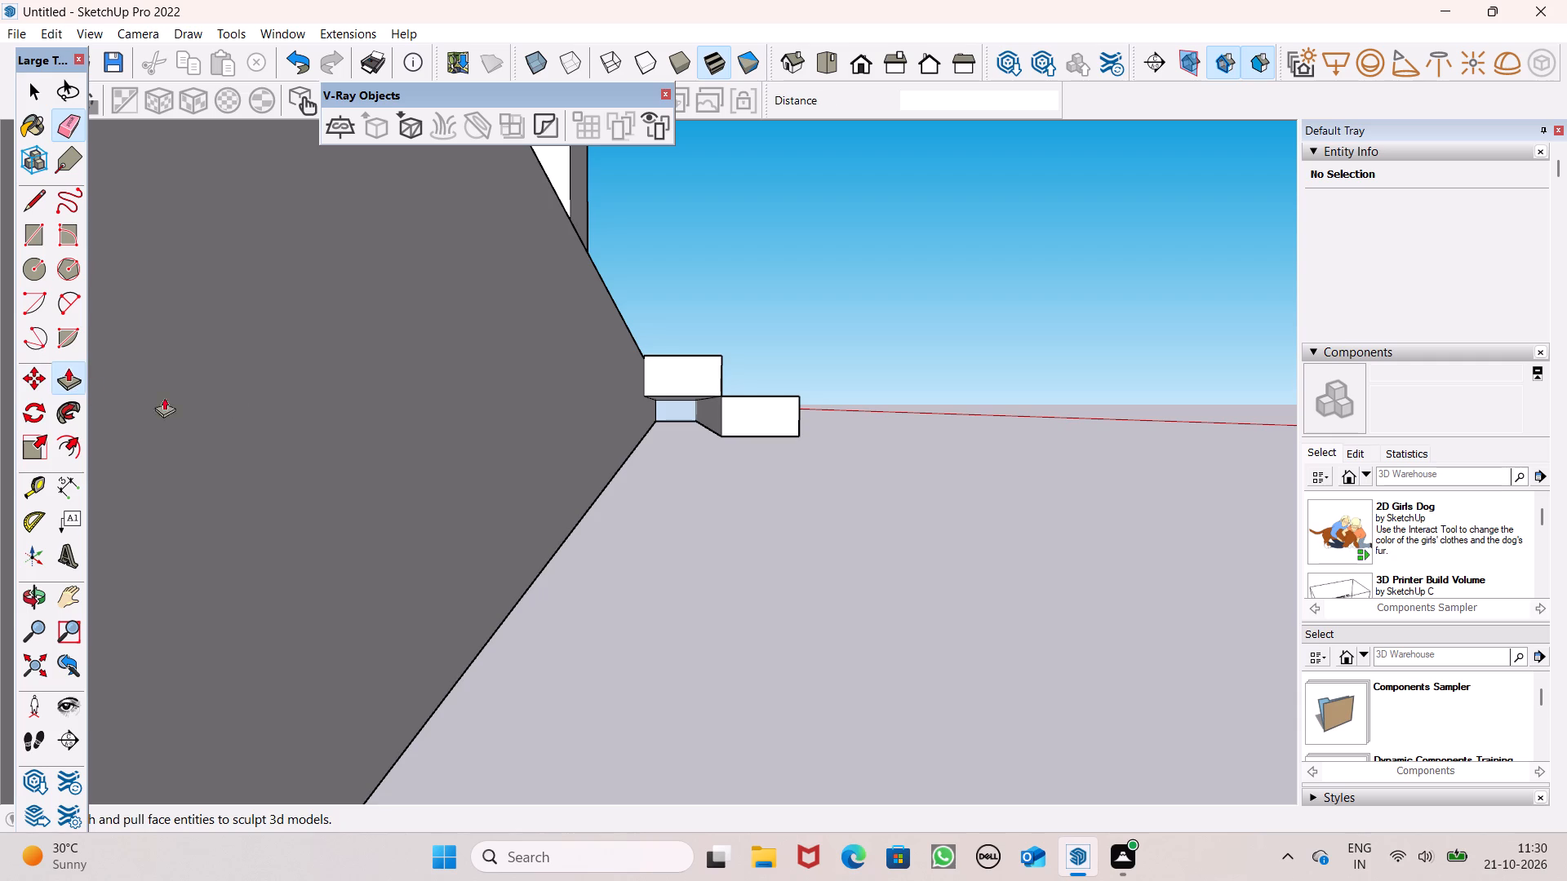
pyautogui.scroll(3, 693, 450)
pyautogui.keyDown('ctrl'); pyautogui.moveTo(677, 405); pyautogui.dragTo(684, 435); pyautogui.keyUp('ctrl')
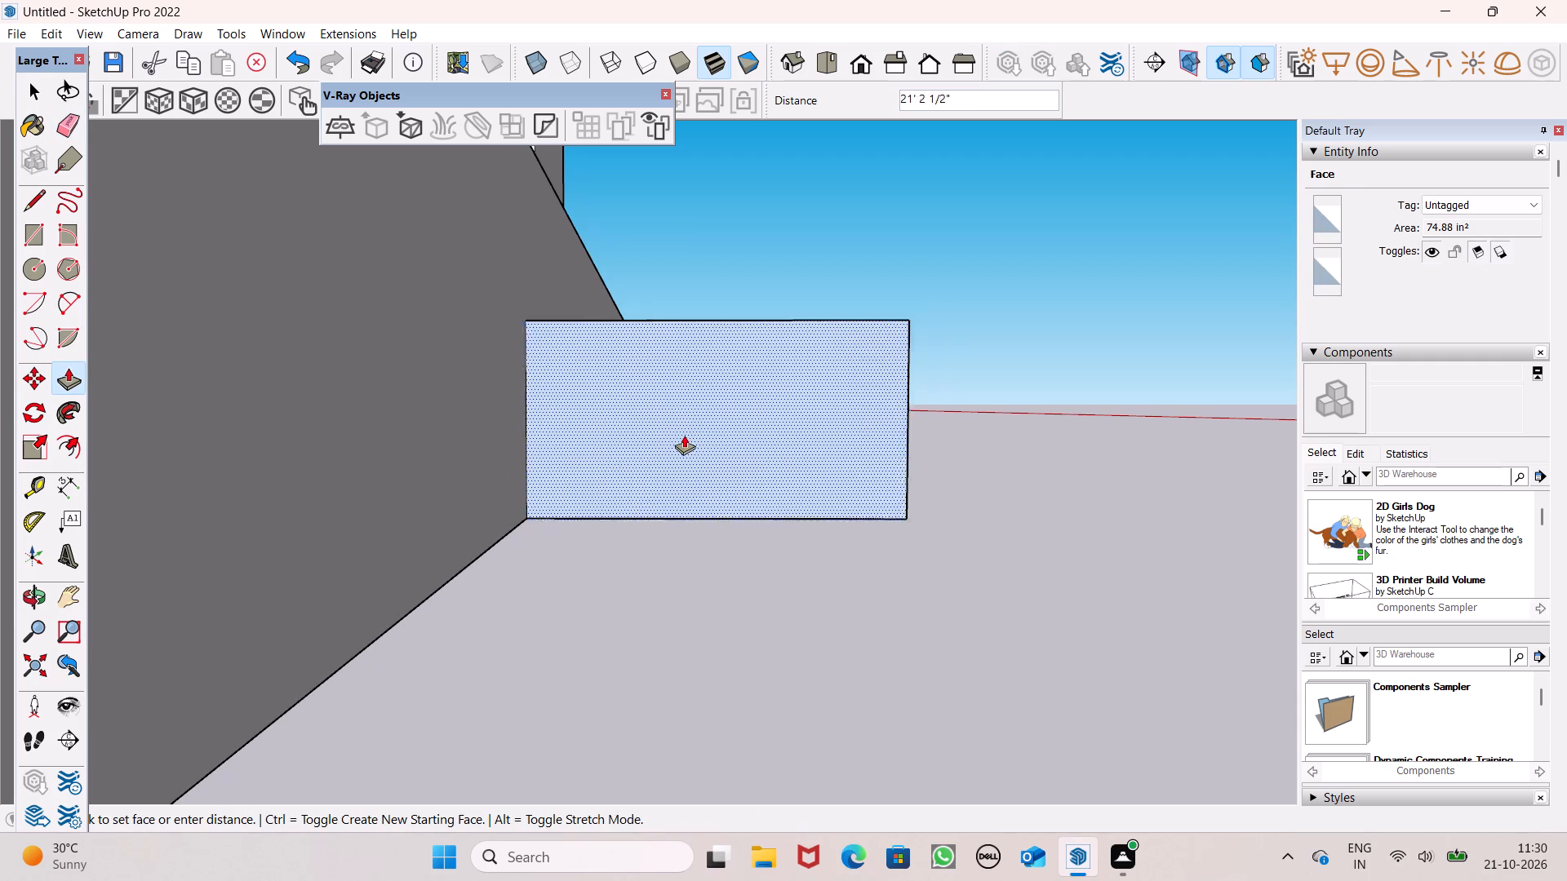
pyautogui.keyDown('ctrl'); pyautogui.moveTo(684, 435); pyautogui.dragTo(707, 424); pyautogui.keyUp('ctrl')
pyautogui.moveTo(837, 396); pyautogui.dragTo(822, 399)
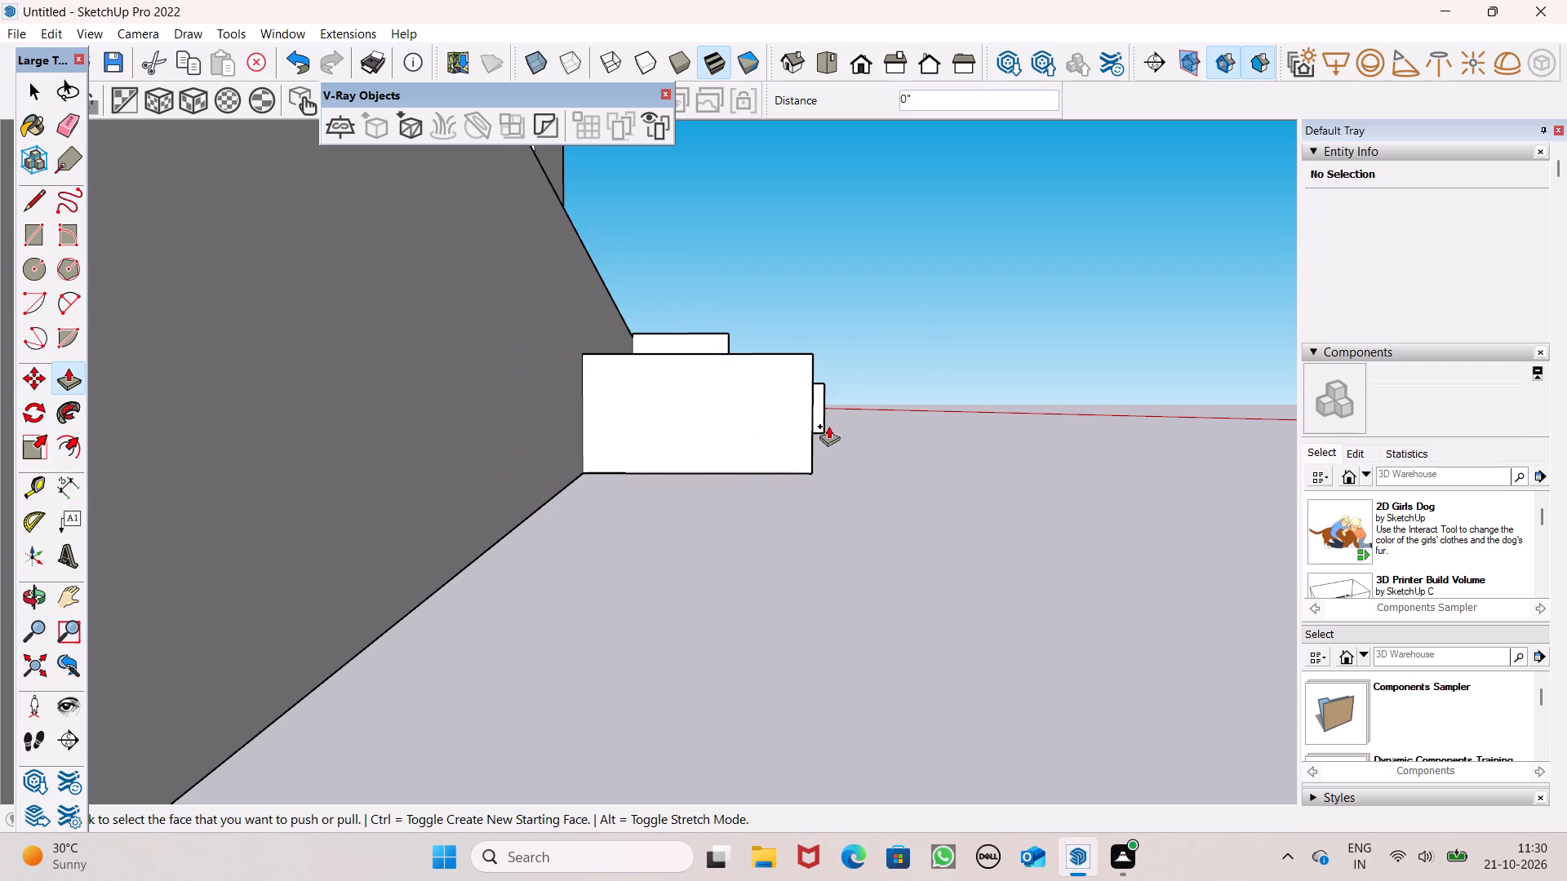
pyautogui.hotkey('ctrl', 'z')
# Push/Pull the recessed face beneath the upper step outward, flush with the end faces at the steps' left end.
pyautogui.keyDown('ctrl'); pyautogui.moveTo(813, 520); pyautogui.dragTo(802, 539, button='middle'); pyautogui.keyUp('ctrl')
pyautogui.scroll(2, 650, 467)
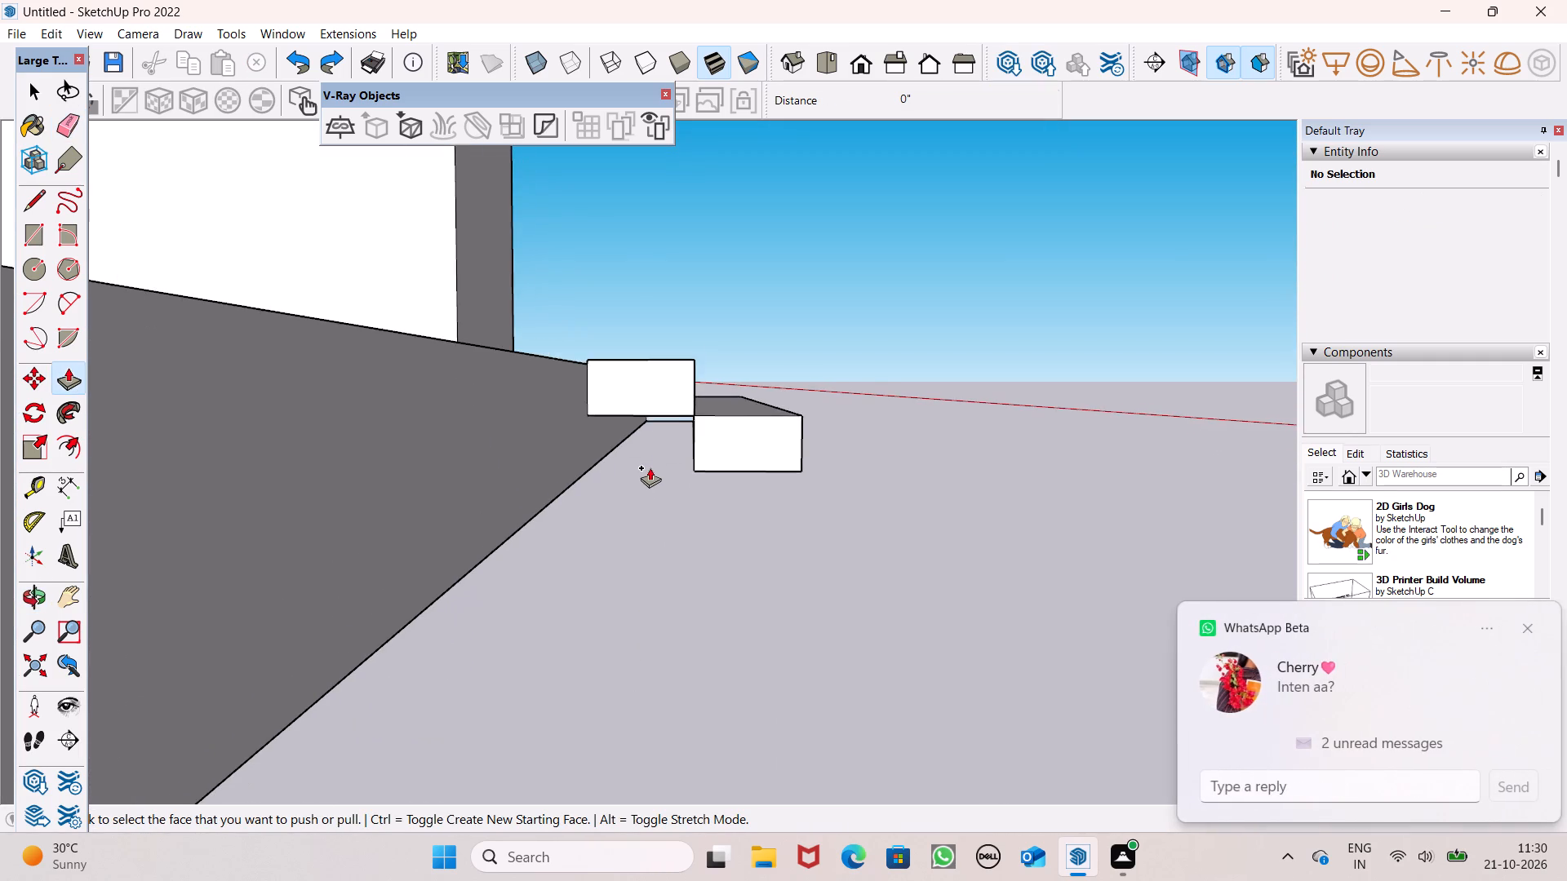
pyautogui.moveTo(674, 414); pyautogui.dragTo(701, 454)
pyautogui.scroll(-3, 762, 411)
pyautogui.press('space')
# Erase the seam lines on the steps' left end face so the two treads share one side face.
pyautogui.click(66, 146)
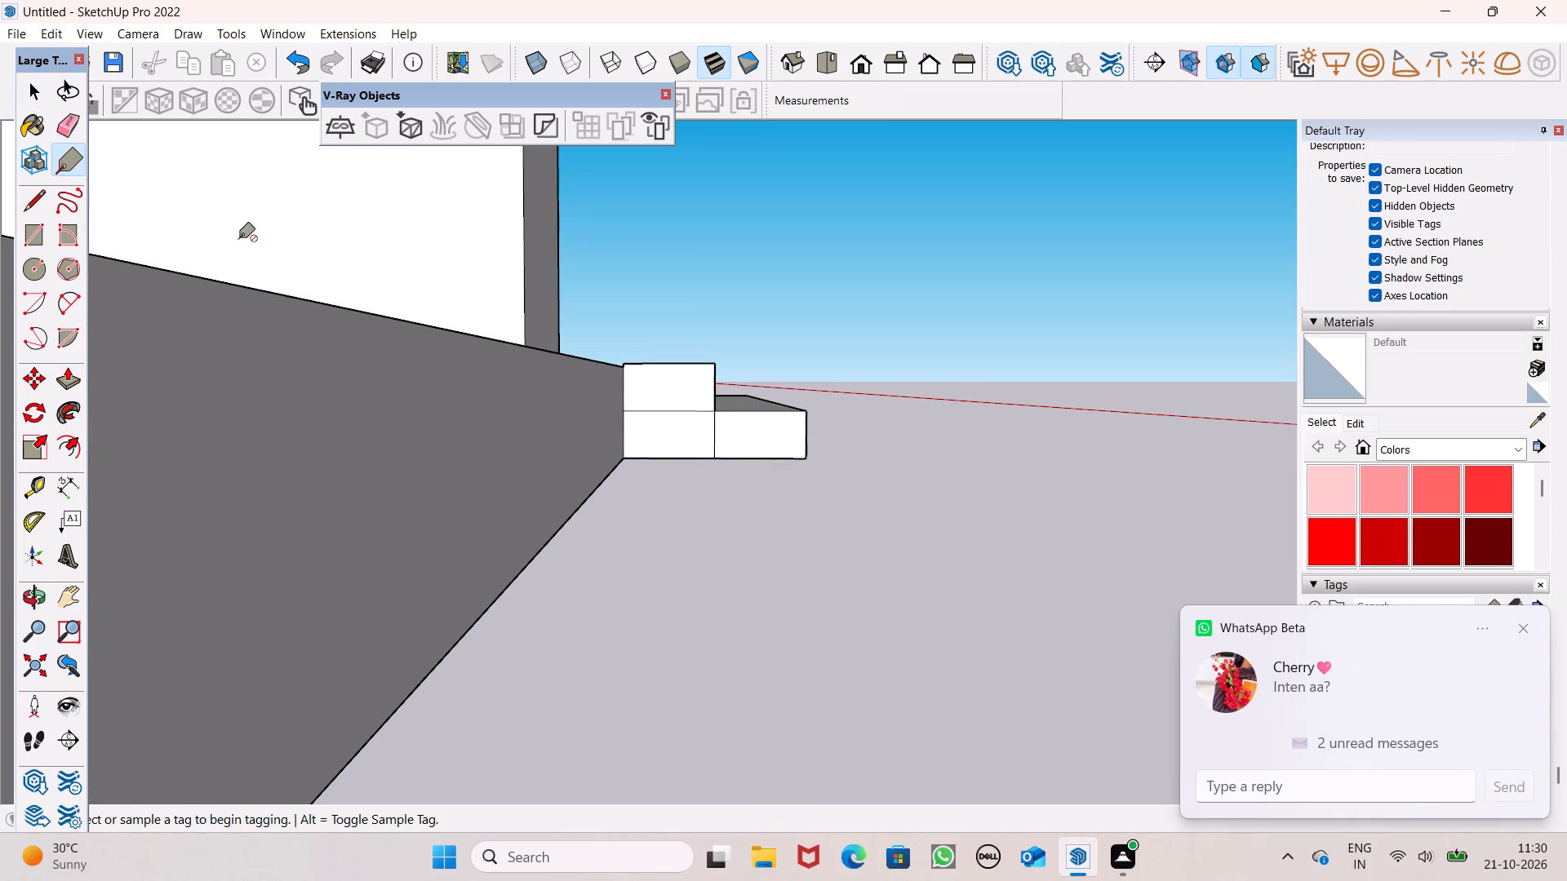
pyautogui.click(73, 126)
pyautogui.scroll(2, 832, 392)
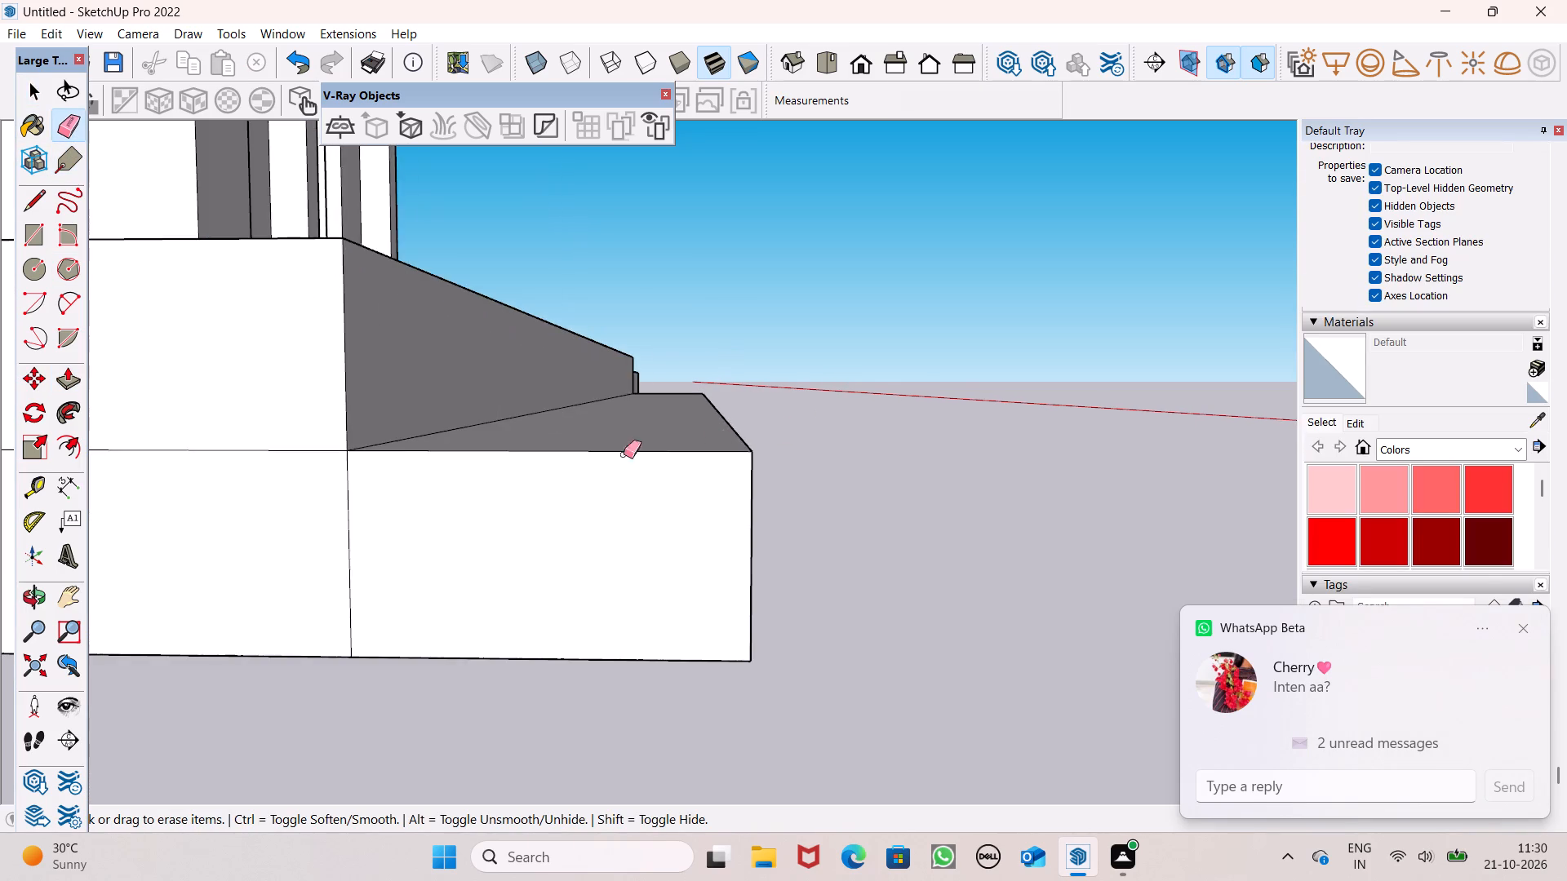
pyautogui.scroll(-6, 756, 414)
pyautogui.moveTo(684, 419); pyautogui.dragTo(703, 427)
pyautogui.scroll(-4, 764, 384)
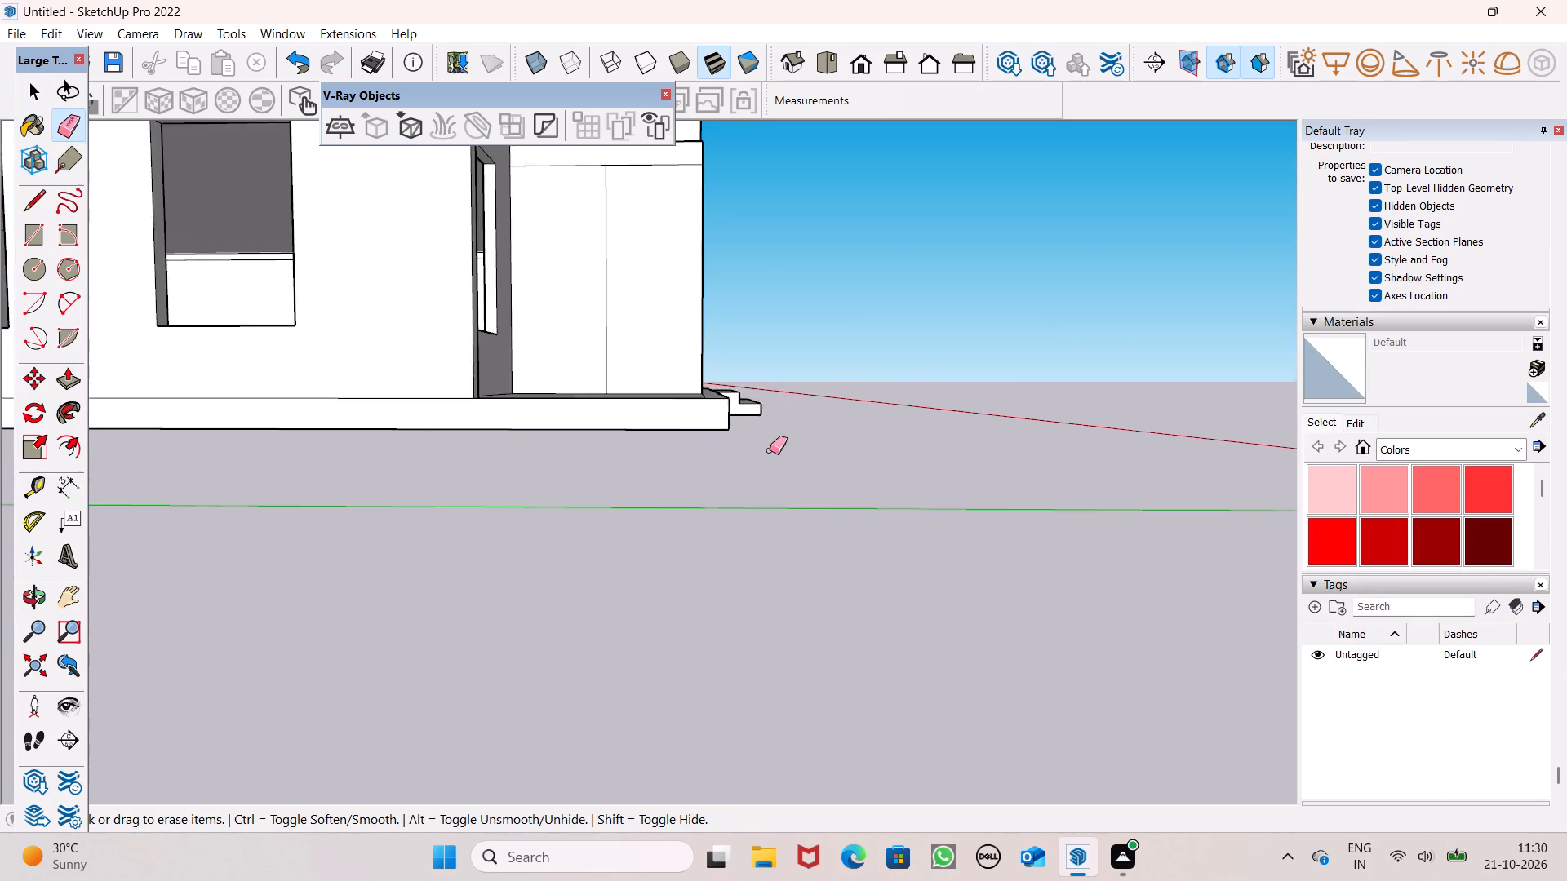
# Erase the vertical and horizontal seam lines on the steps' right end face, keeping the step outline intact.
pyautogui.moveTo(754, 467); pyautogui.dragTo(96, 655, button='middle')
pyautogui.moveTo(601, 549); pyautogui.dragTo(348, 548, button='middle')
pyautogui.scroll(6, 635, 454)
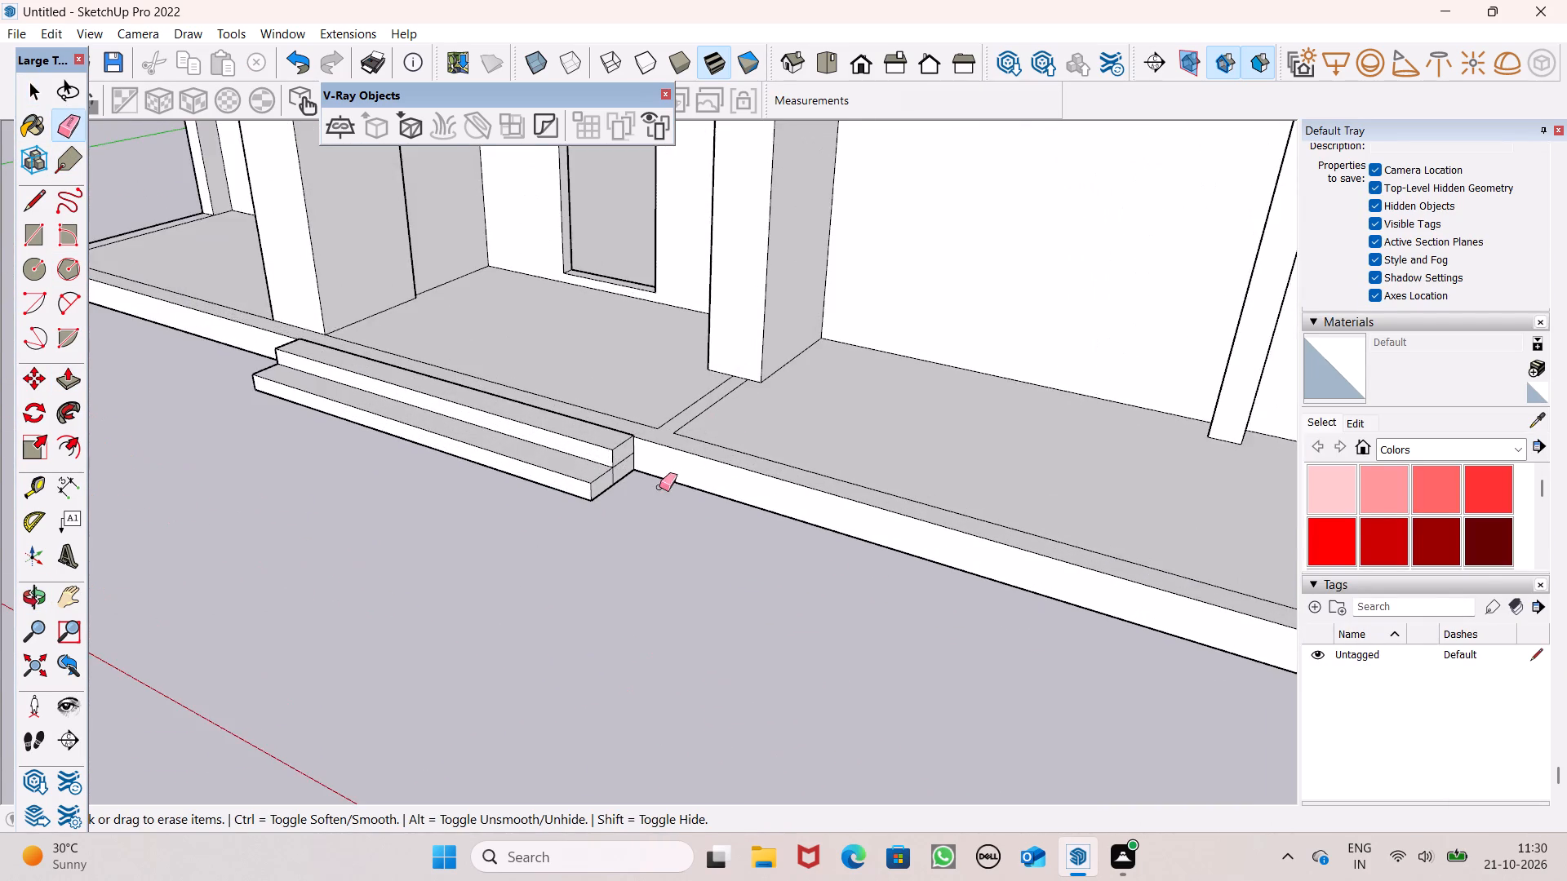
pyautogui.scroll(6, 641, 471)
pyautogui.moveTo(610, 462); pyautogui.dragTo(593, 485)
pyautogui.moveTo(591, 484); pyautogui.dragTo(593, 458)
pyautogui.click(595, 454)
pyautogui.click(599, 447)
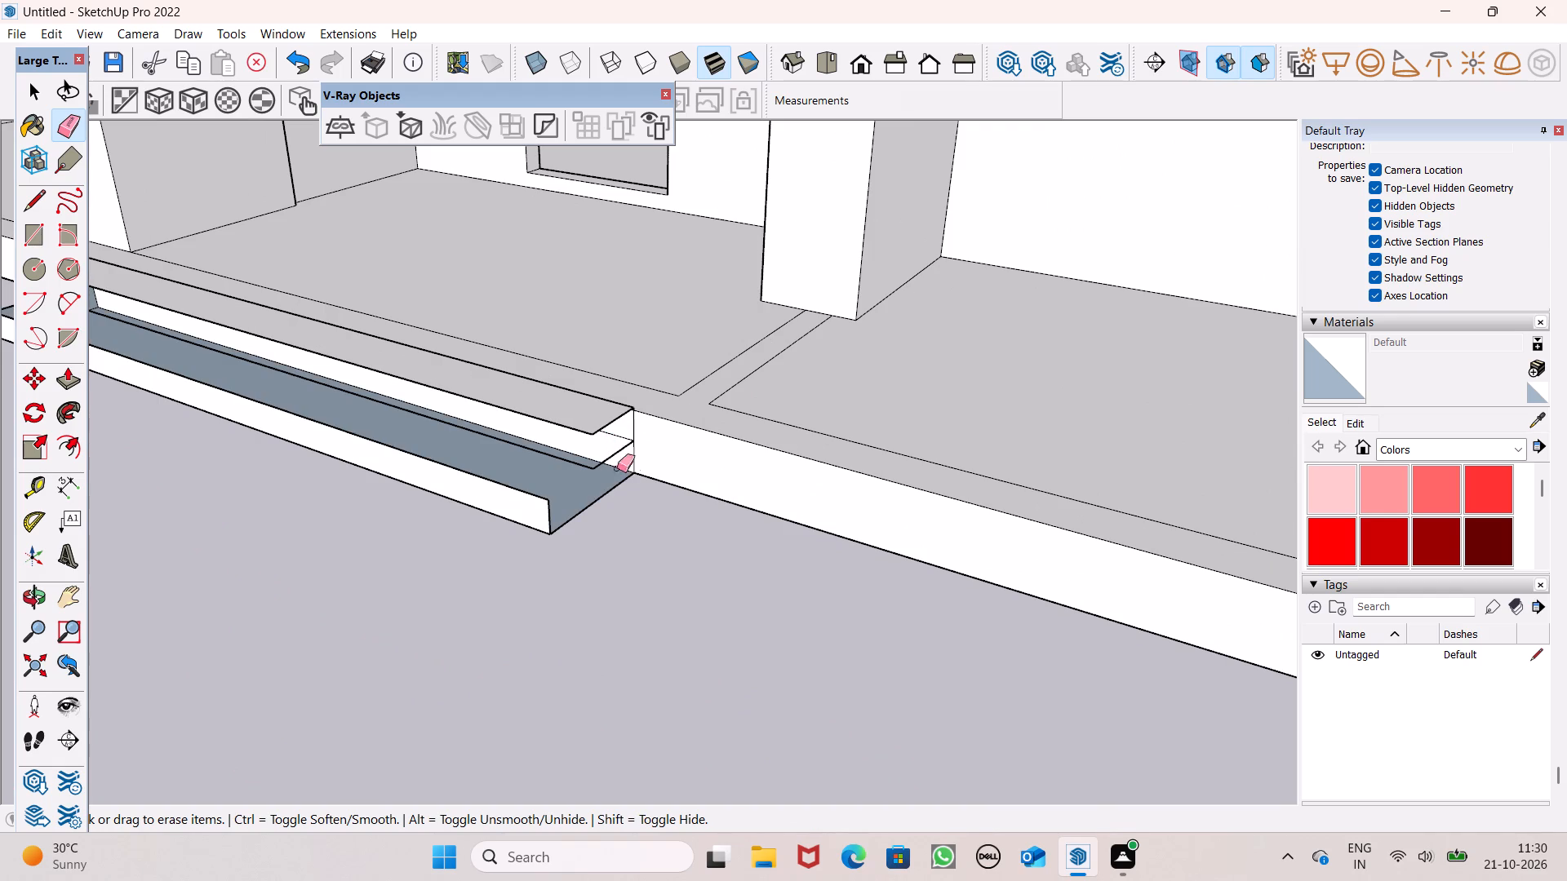
pyautogui.hotkey('ctrl', 'z')
pyautogui.click(605, 452)
pyautogui.moveTo(605, 460); pyautogui.dragTo(605, 464)
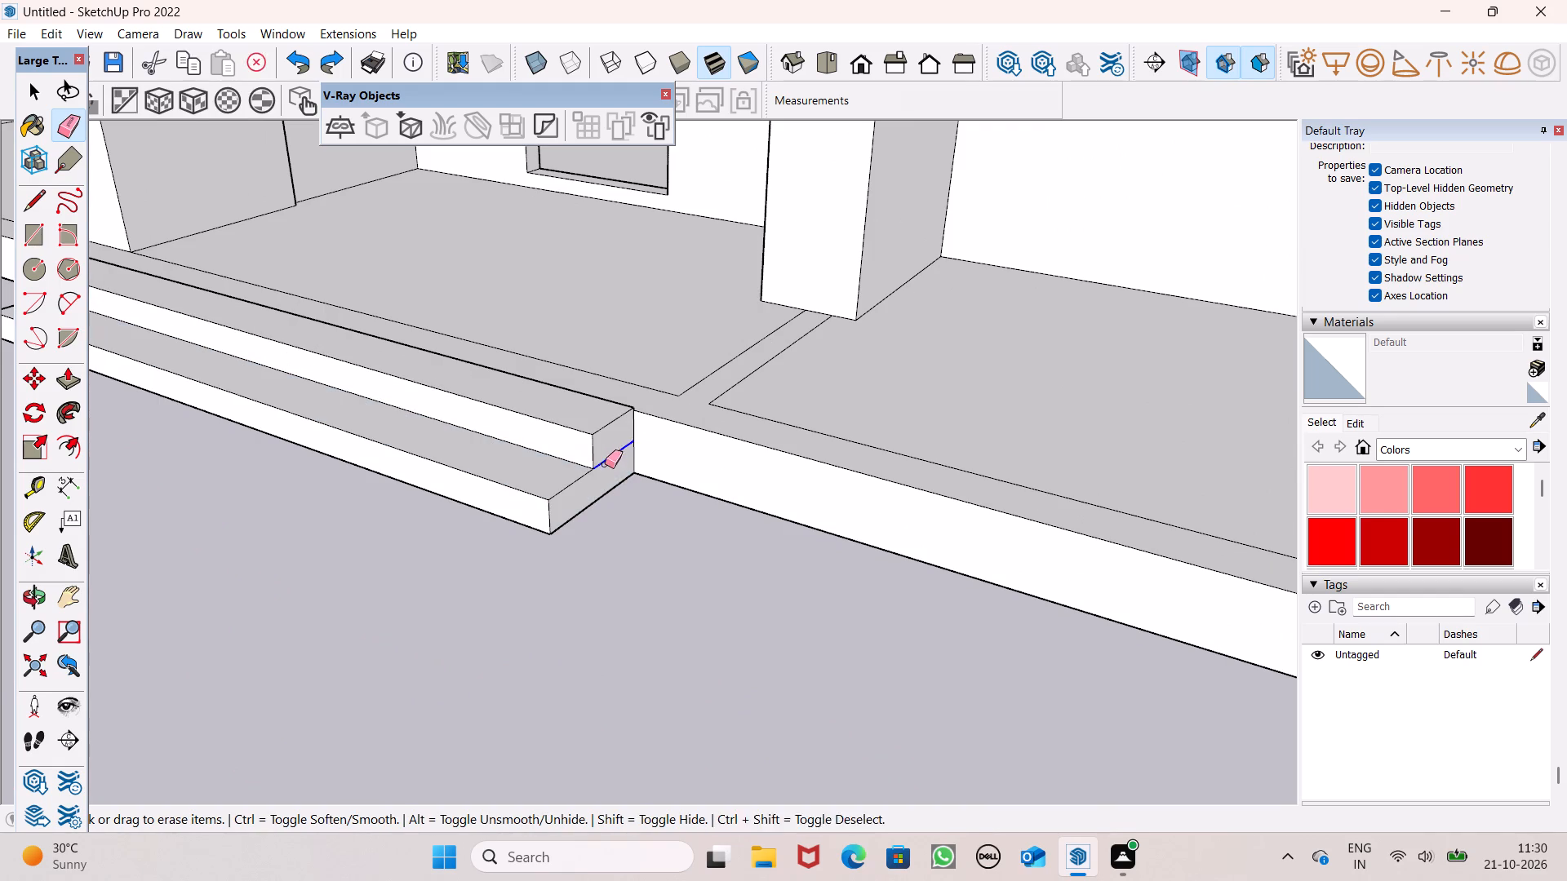
pyautogui.moveTo(605, 464); pyautogui.dragTo(606, 469)
pyautogui.press('space')
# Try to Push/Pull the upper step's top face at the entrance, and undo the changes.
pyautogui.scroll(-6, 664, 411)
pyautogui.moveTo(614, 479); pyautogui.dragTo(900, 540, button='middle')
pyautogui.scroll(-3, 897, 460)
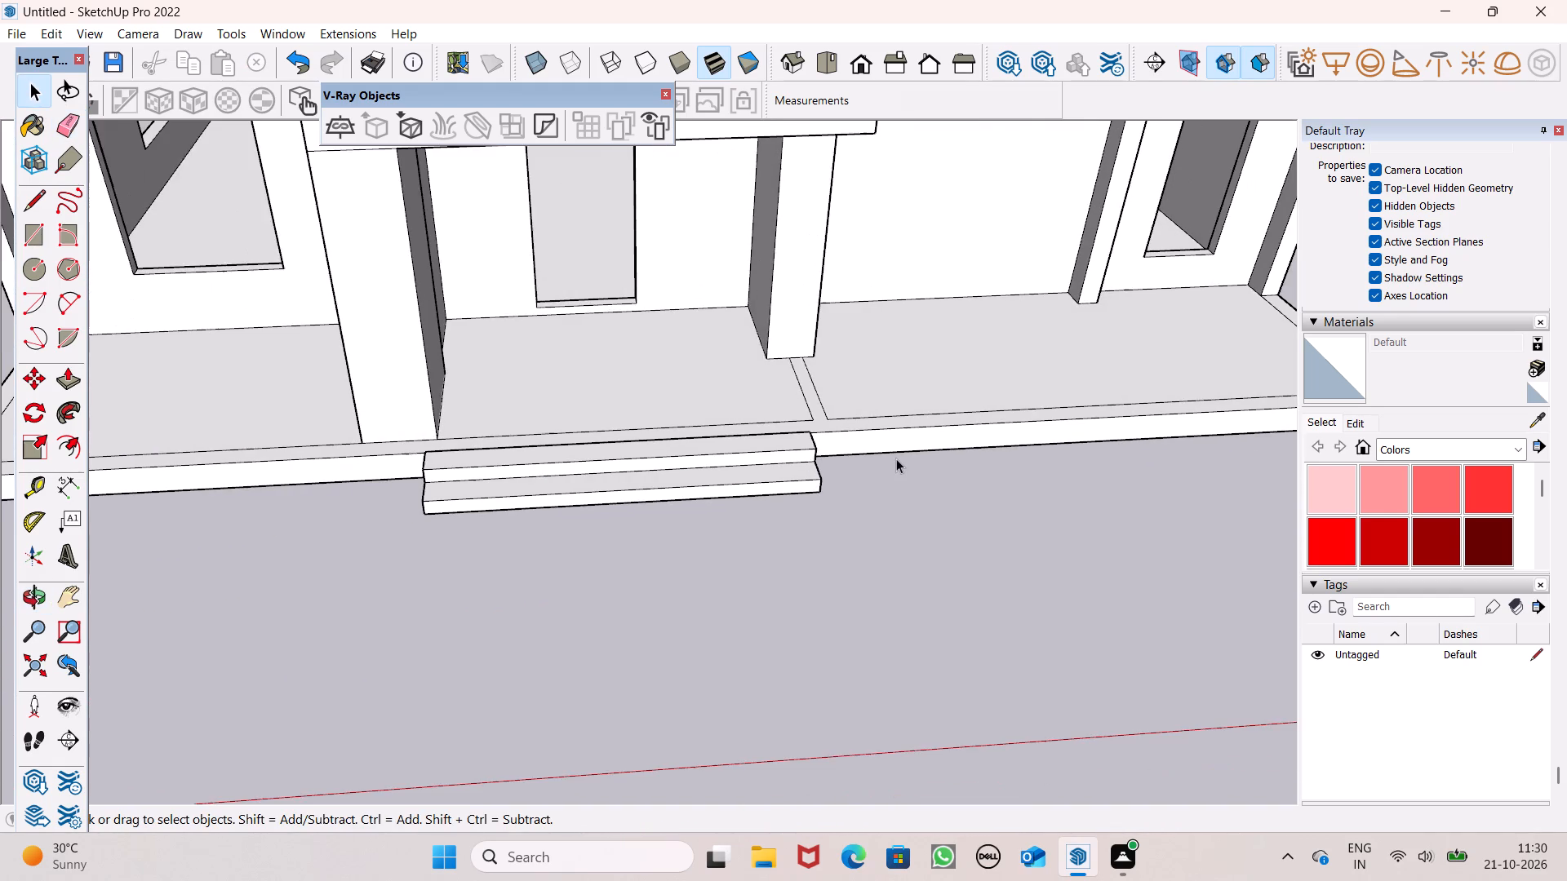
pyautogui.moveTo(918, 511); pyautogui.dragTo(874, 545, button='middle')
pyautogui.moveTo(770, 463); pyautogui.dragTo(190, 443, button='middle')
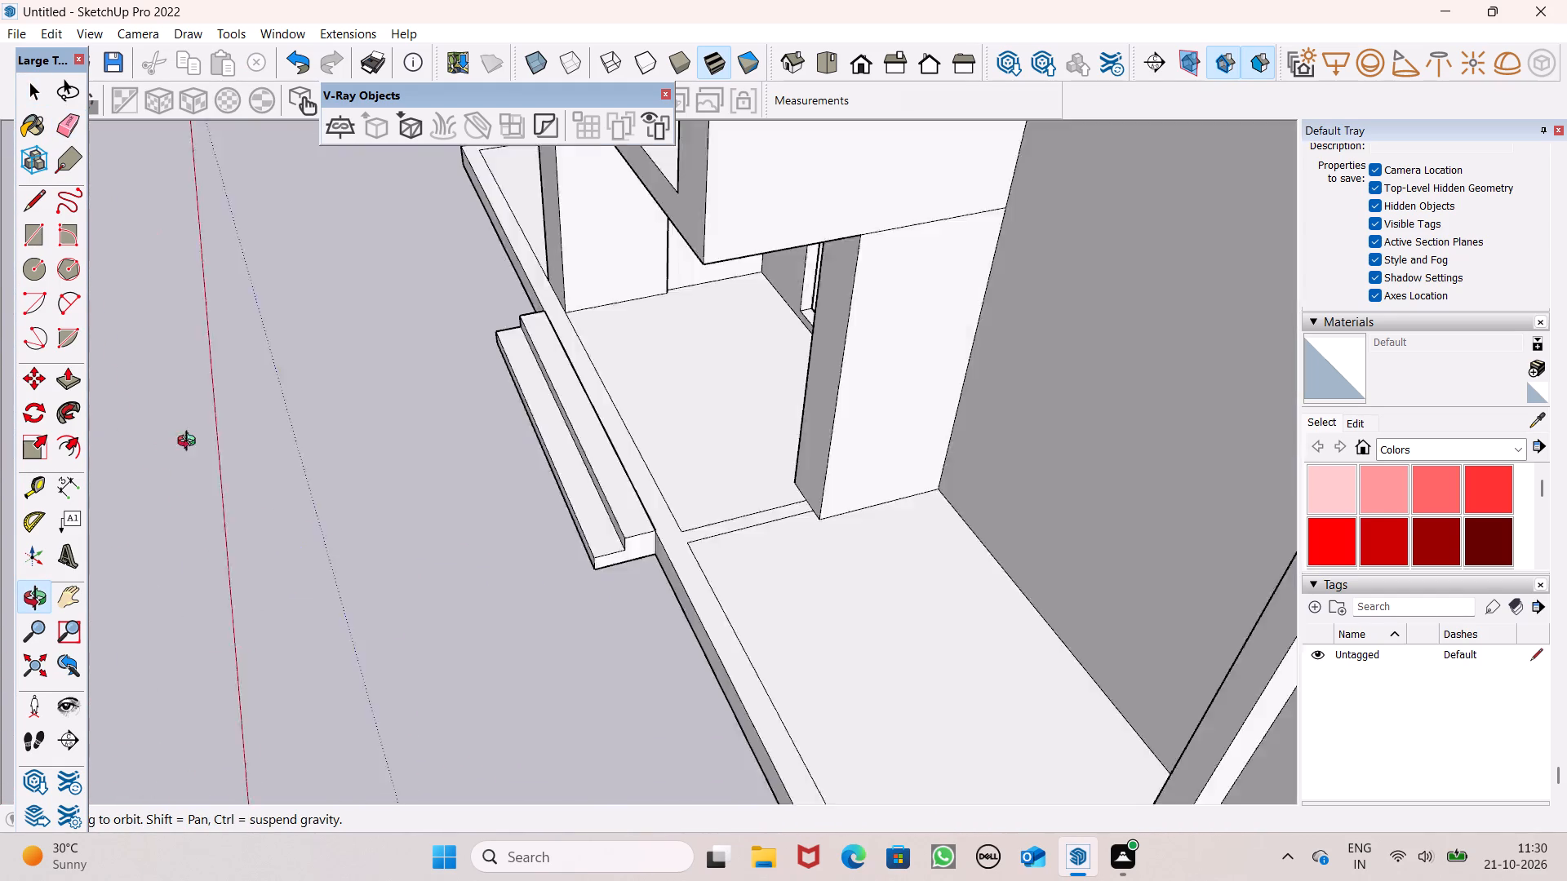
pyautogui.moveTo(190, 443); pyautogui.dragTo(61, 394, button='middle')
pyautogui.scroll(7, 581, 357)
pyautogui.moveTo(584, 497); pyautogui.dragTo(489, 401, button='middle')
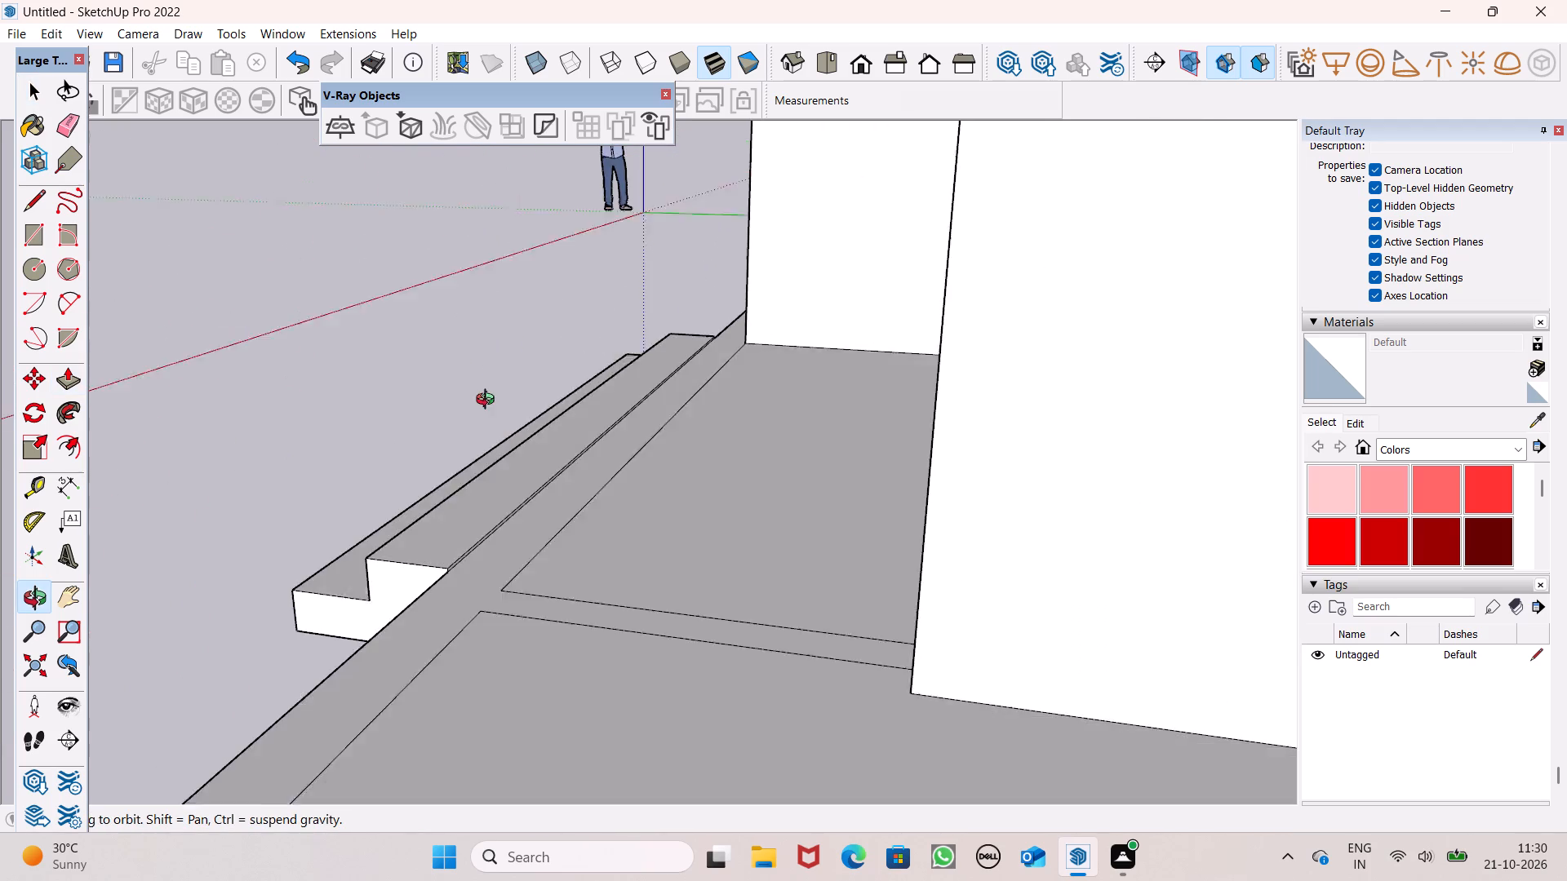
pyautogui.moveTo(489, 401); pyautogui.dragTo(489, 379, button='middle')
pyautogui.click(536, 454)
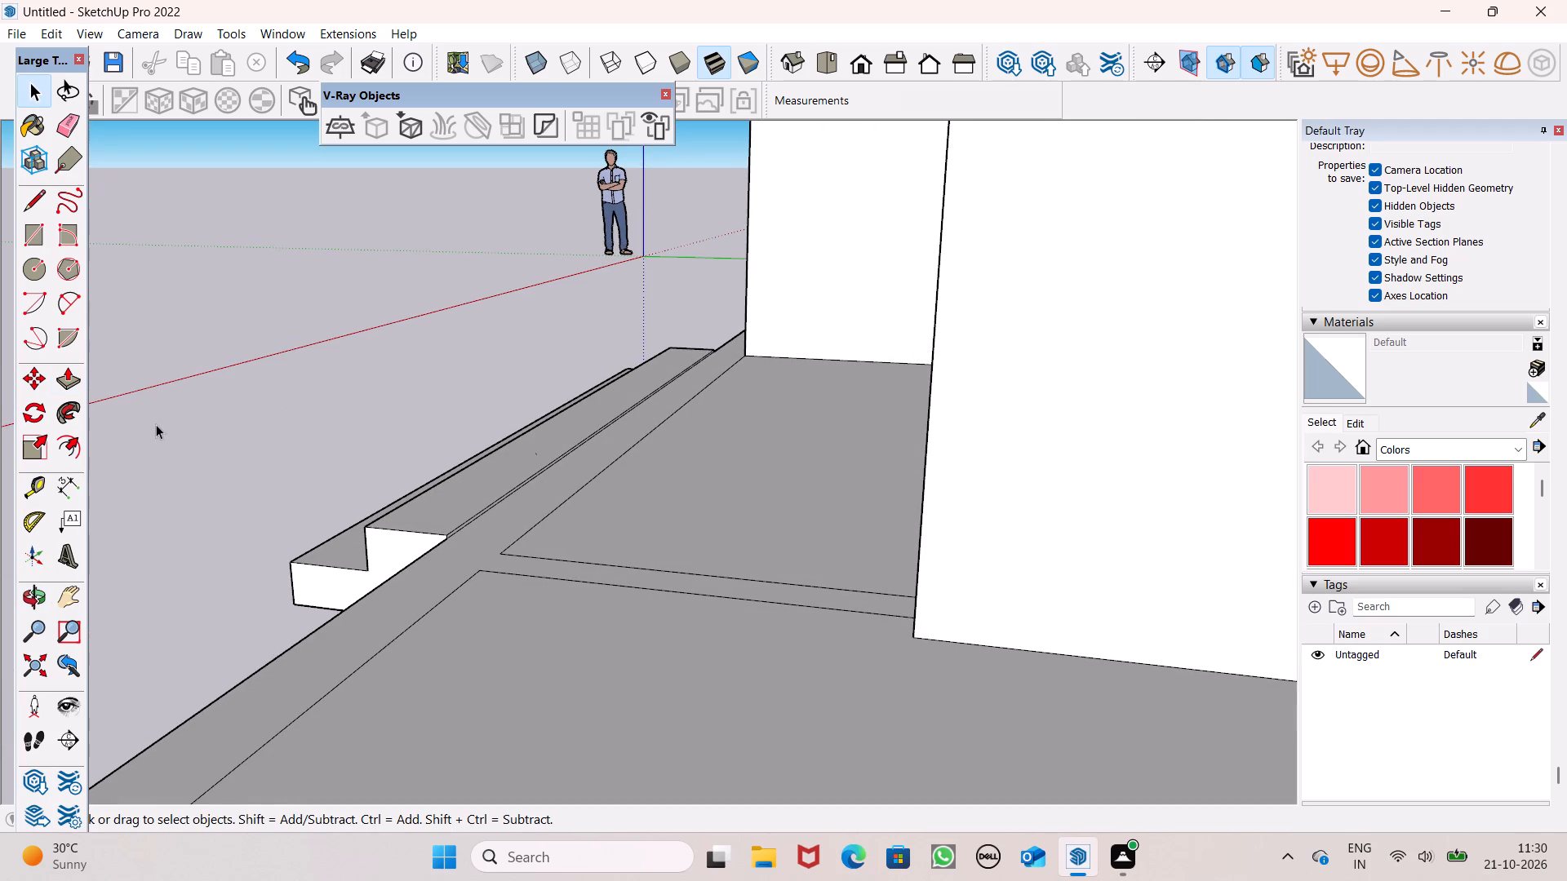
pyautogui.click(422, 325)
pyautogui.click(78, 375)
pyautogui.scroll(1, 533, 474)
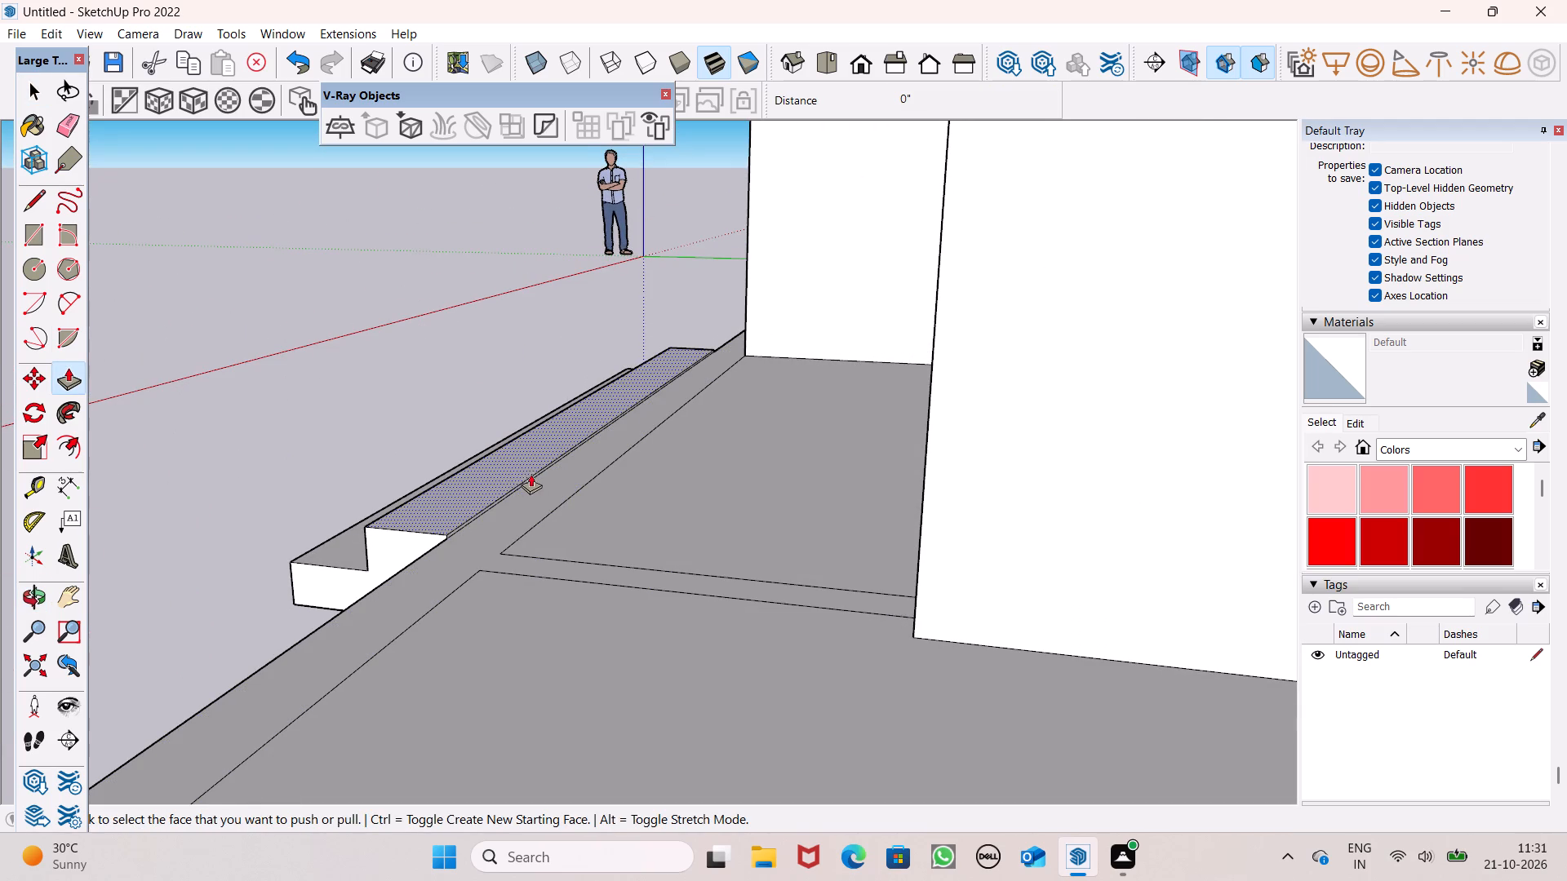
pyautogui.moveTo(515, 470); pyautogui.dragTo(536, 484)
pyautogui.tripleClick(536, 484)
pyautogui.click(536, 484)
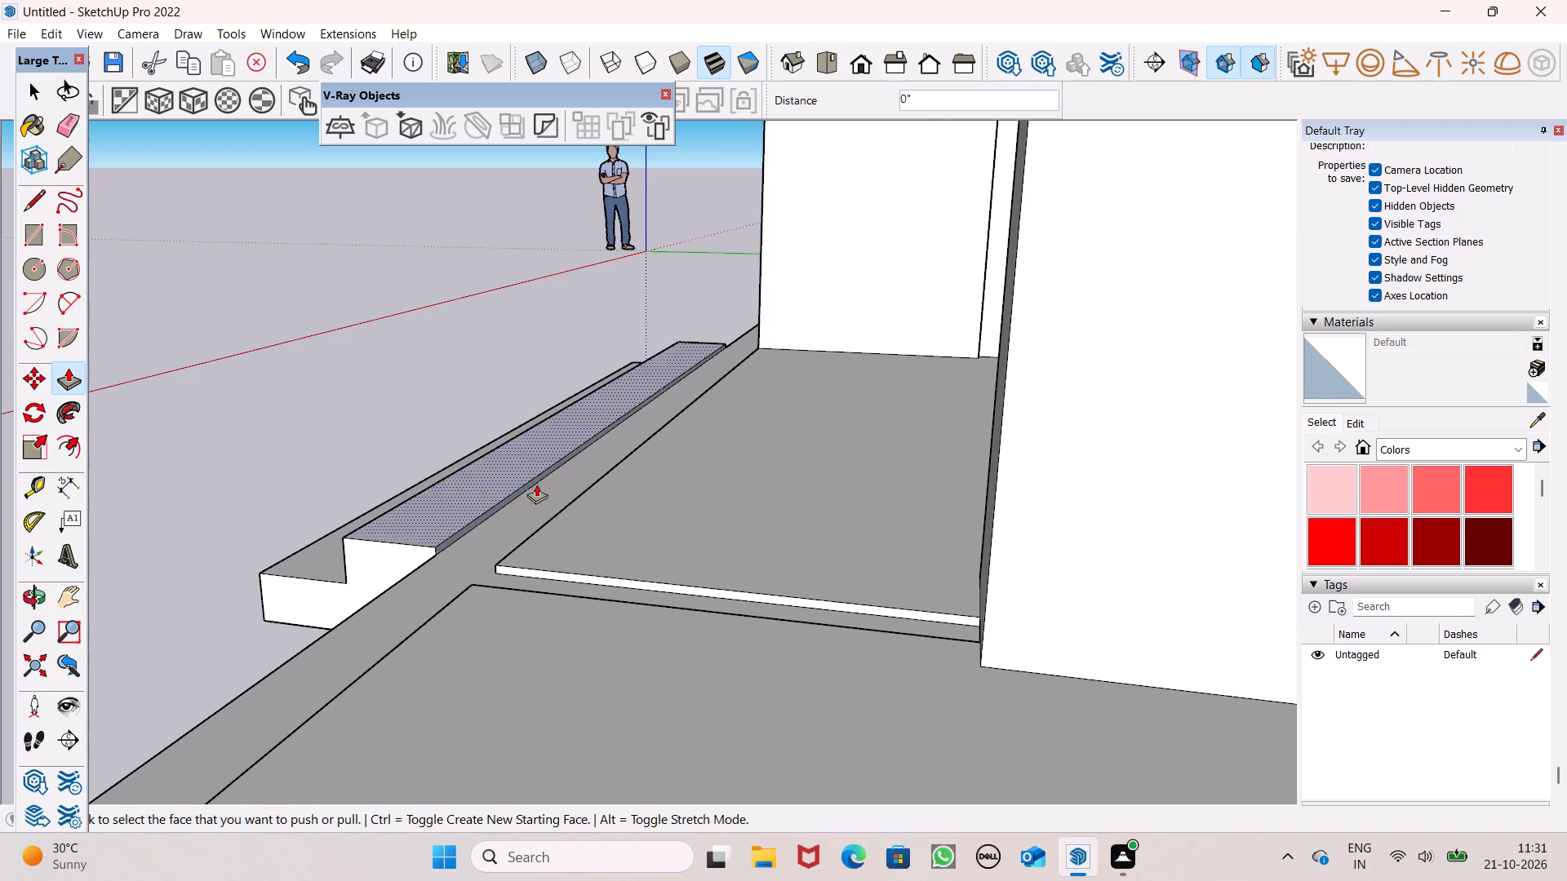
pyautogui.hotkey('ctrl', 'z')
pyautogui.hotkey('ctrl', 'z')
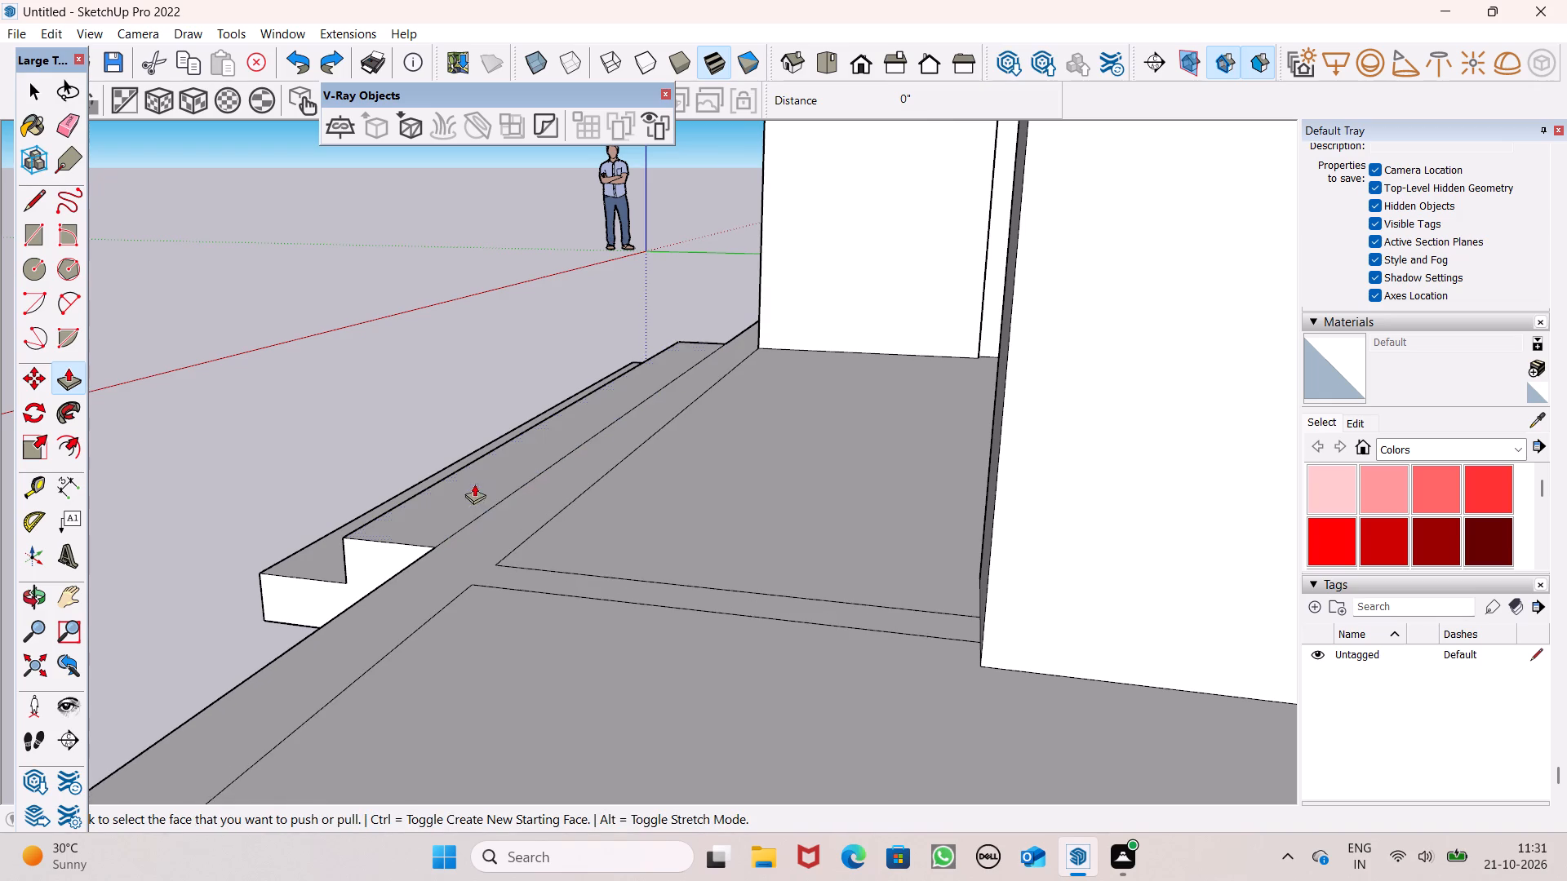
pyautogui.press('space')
# Push/Pull the front face of the ground-floor pillar at the steps' left end outward 8 7/16".
pyautogui.scroll(-3, 539, 293)
pyautogui.moveTo(522, 466); pyautogui.dragTo(693, 455, button='middle')
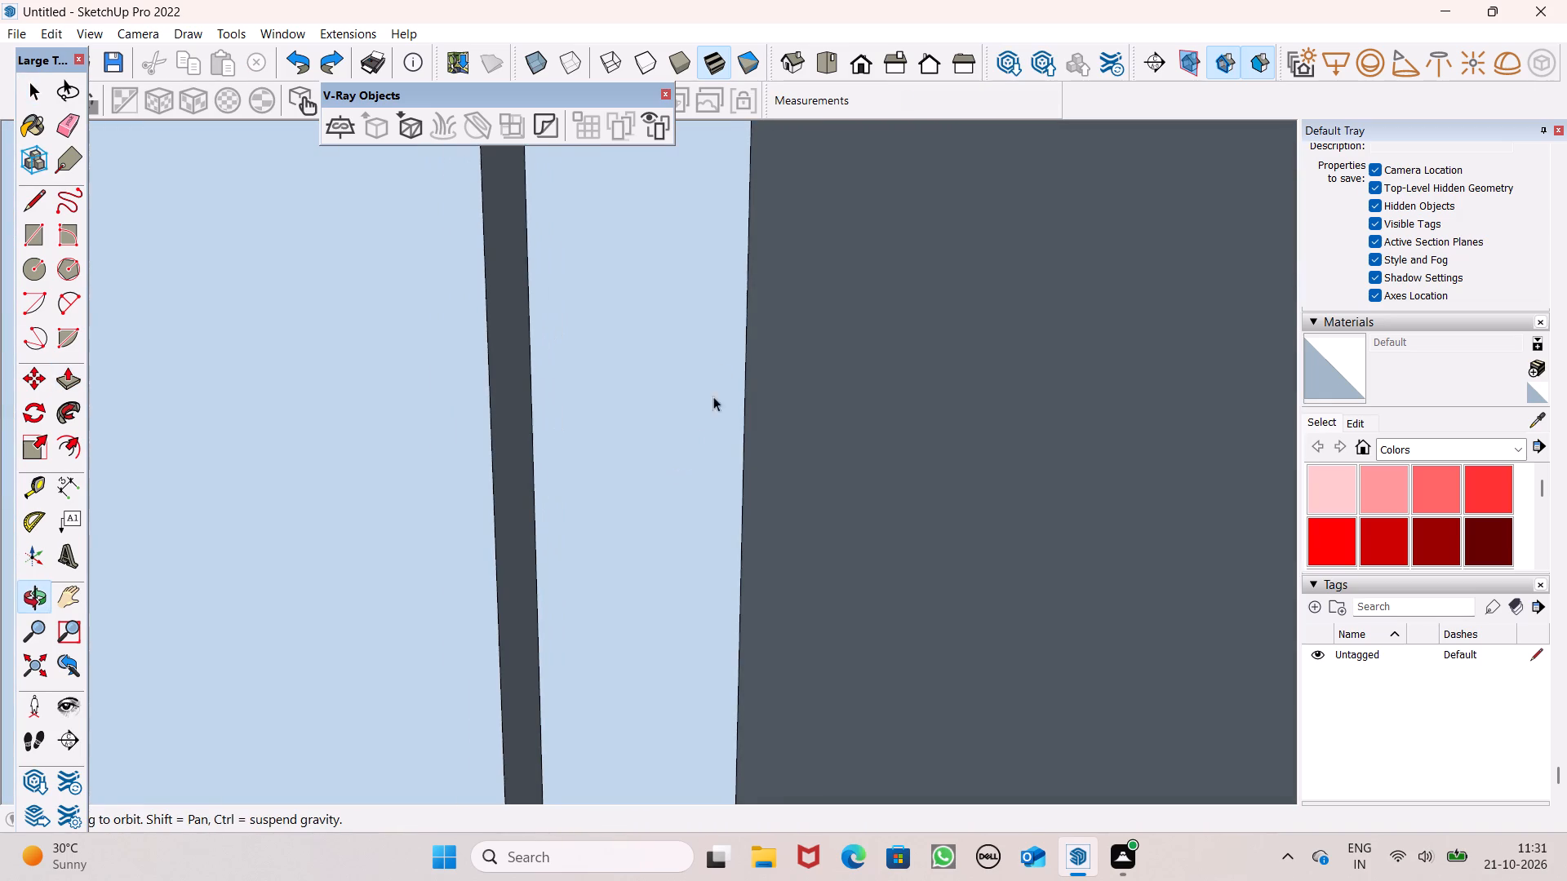
pyautogui.click(850, 65)
pyautogui.scroll(-5, 865, 290)
pyautogui.moveTo(804, 484); pyautogui.dragTo(709, 639, button='middle')
pyautogui.scroll(-5, 509, 489)
pyautogui.scroll(-3, 486, 558)
pyautogui.moveTo(778, 695); pyautogui.dragTo(757, 728, button='middle')
pyautogui.scroll(3, 741, 573)
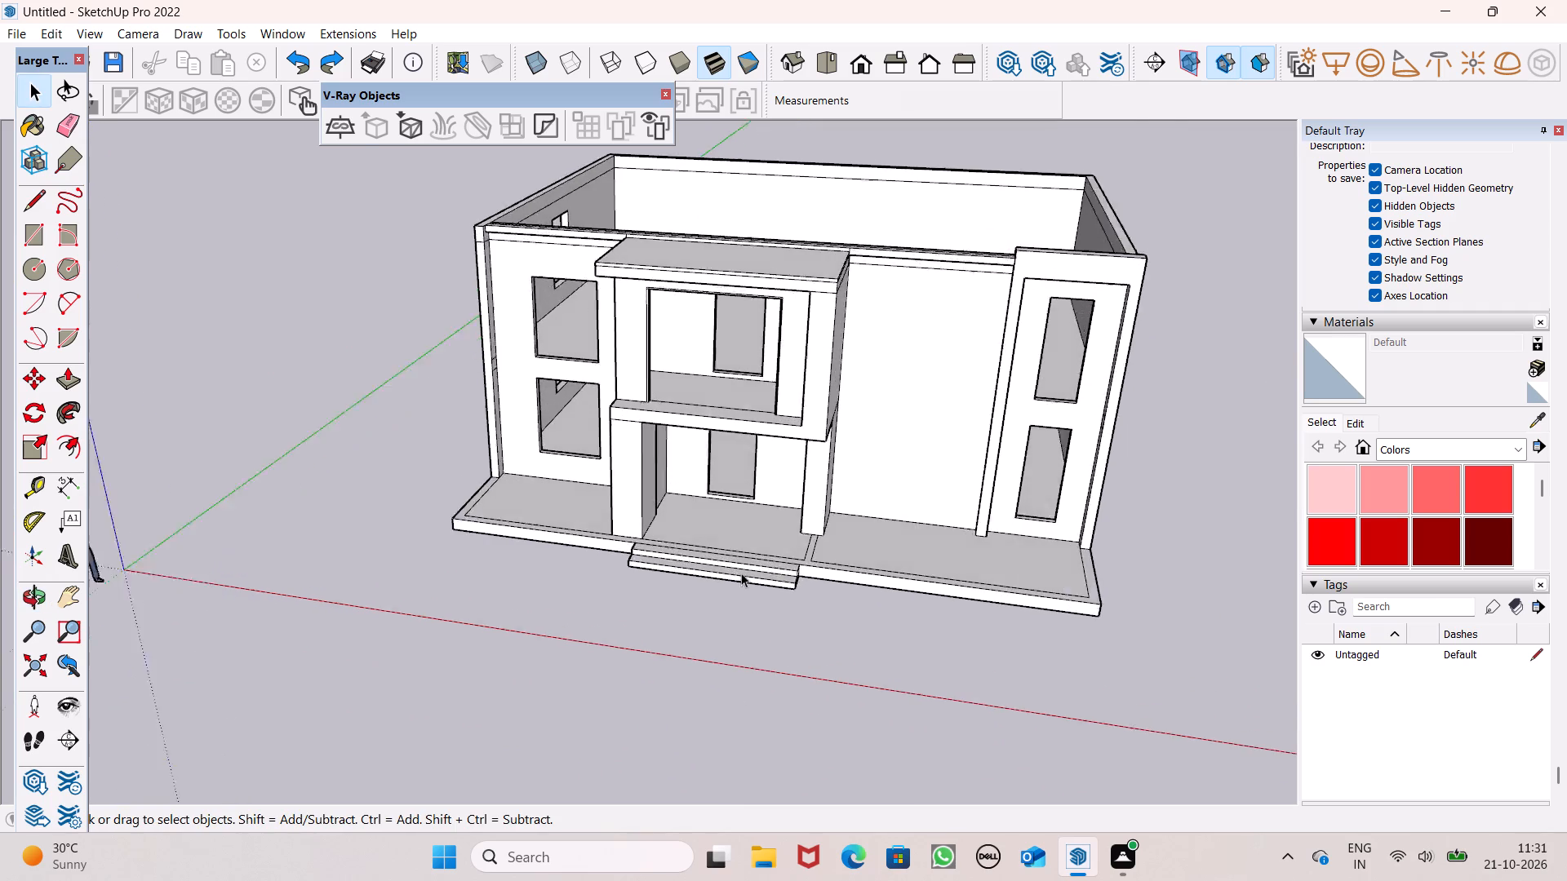
pyautogui.scroll(5, 741, 573)
pyautogui.scroll(-2, 815, 538)
pyautogui.moveTo(809, 548); pyautogui.dragTo(810, 675, button='middle')
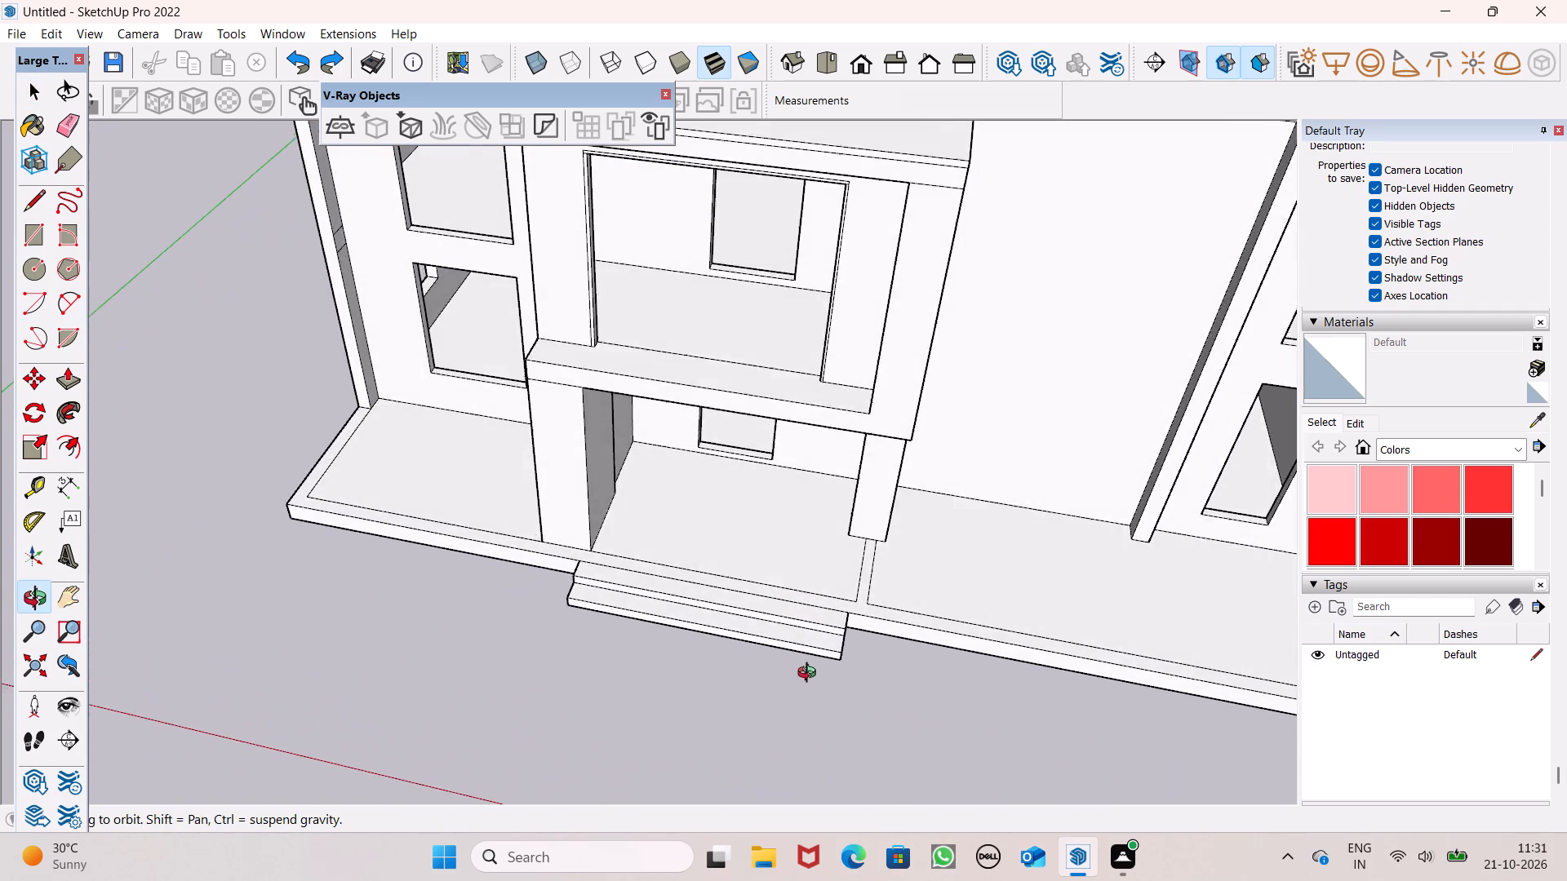
pyautogui.moveTo(810, 675); pyautogui.dragTo(806, 688, button='middle')
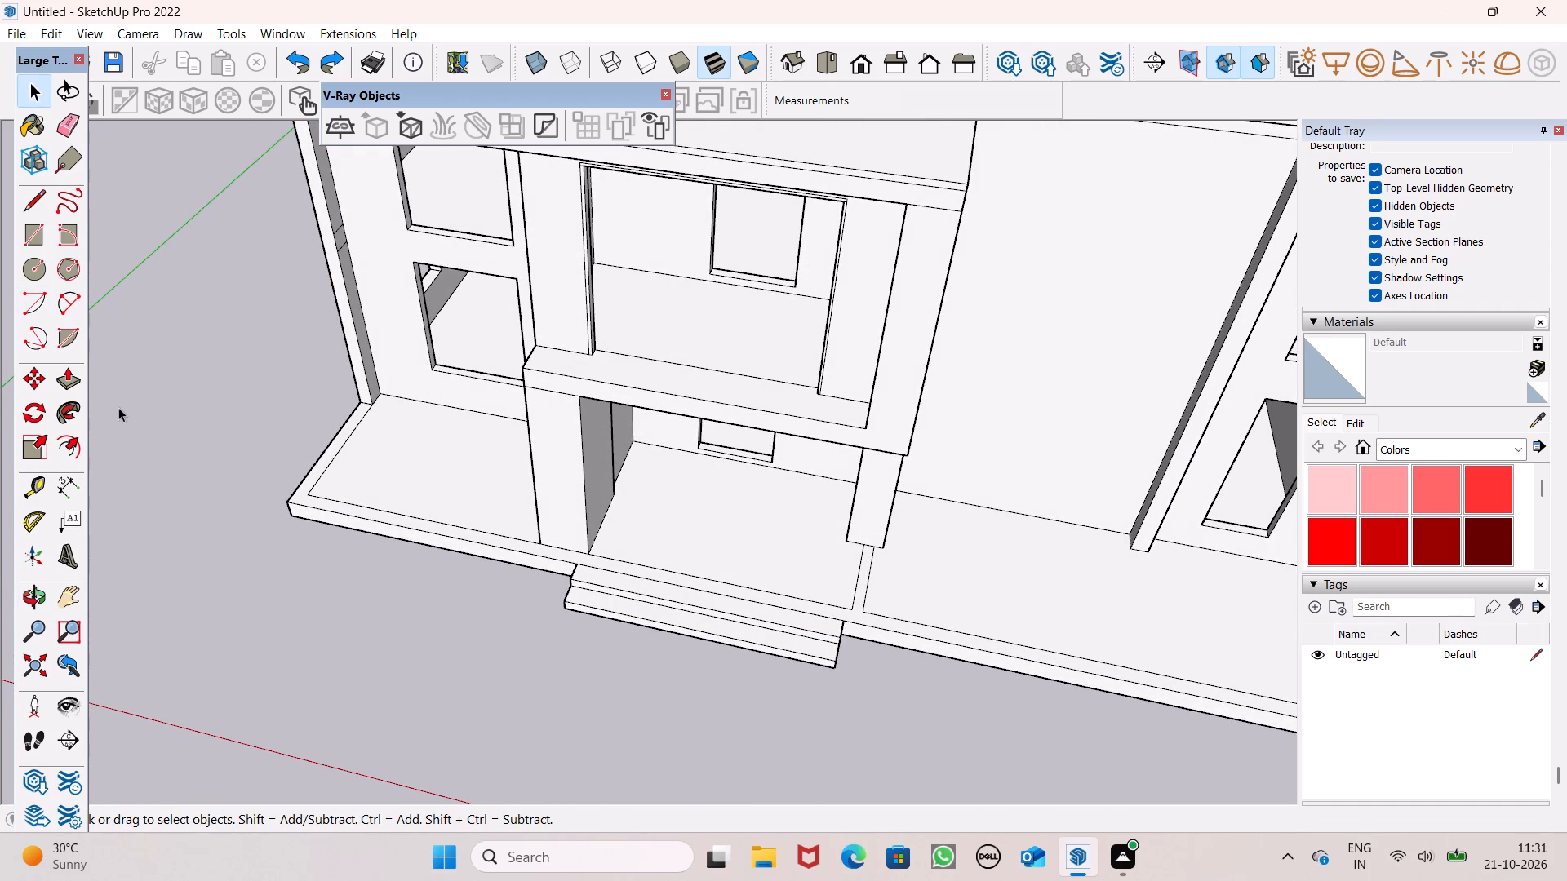
pyautogui.click(66, 374)
pyautogui.moveTo(554, 489); pyautogui.dragTo(557, 498)
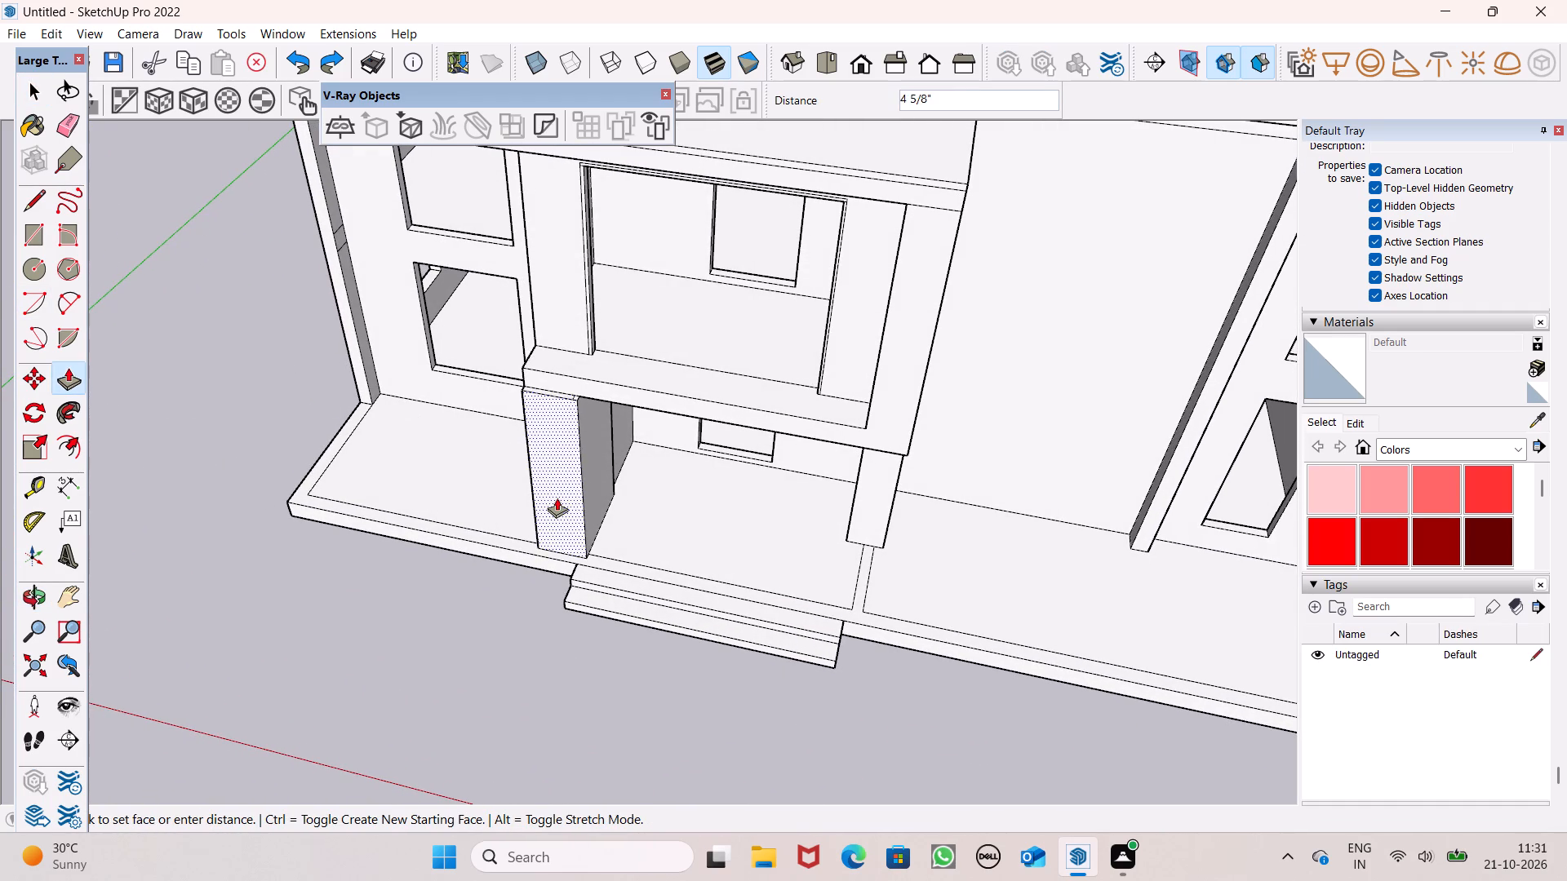
pyautogui.moveTo(557, 498); pyautogui.dragTo(557, 502)
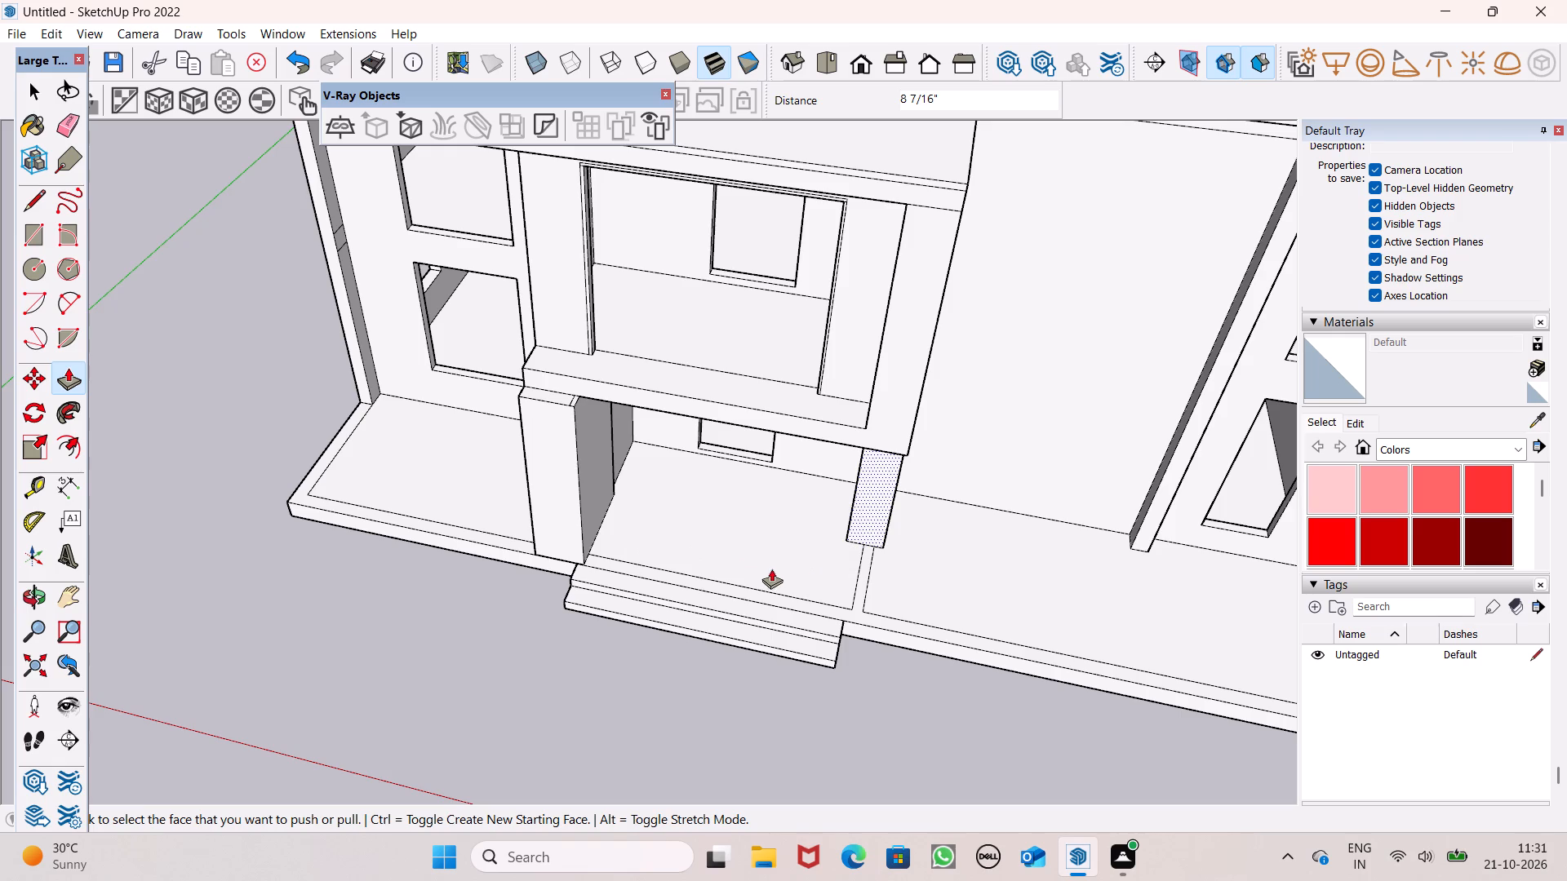
# Push/Pull the same pillar's front face a further 4 7/16" outward, beyond the plinth's front edge.
pyautogui.scroll(4, 734, 561)
pyautogui.scroll(-3, 739, 457)
pyautogui.moveTo(608, 585); pyautogui.dragTo(765, 357, button='middle')
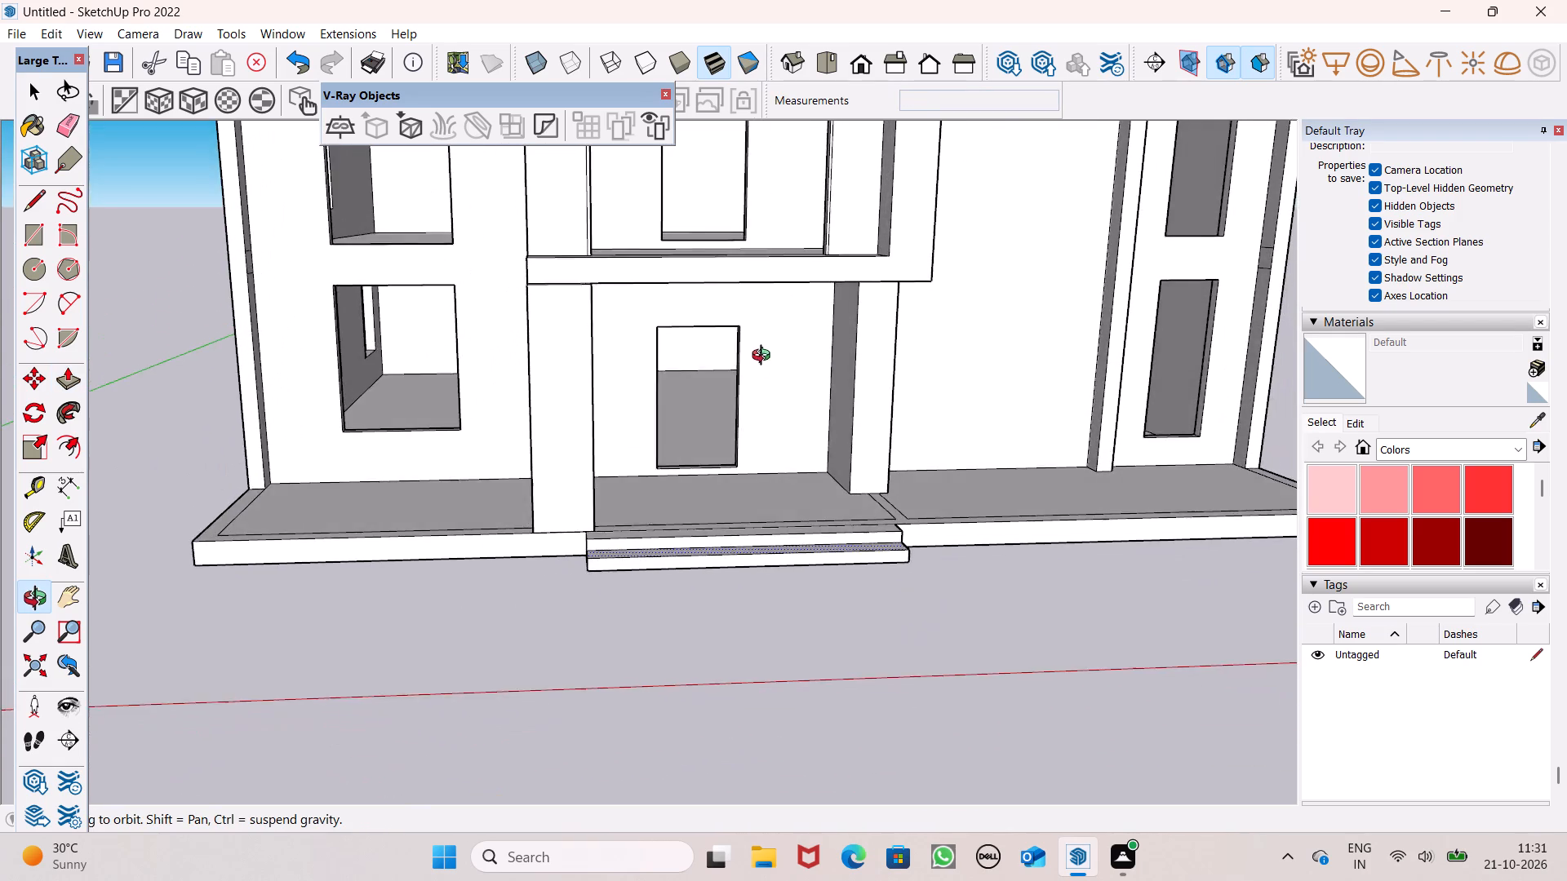
pyautogui.moveTo(765, 357); pyautogui.dragTo(587, 430, button='middle')
pyautogui.scroll(5, 582, 489)
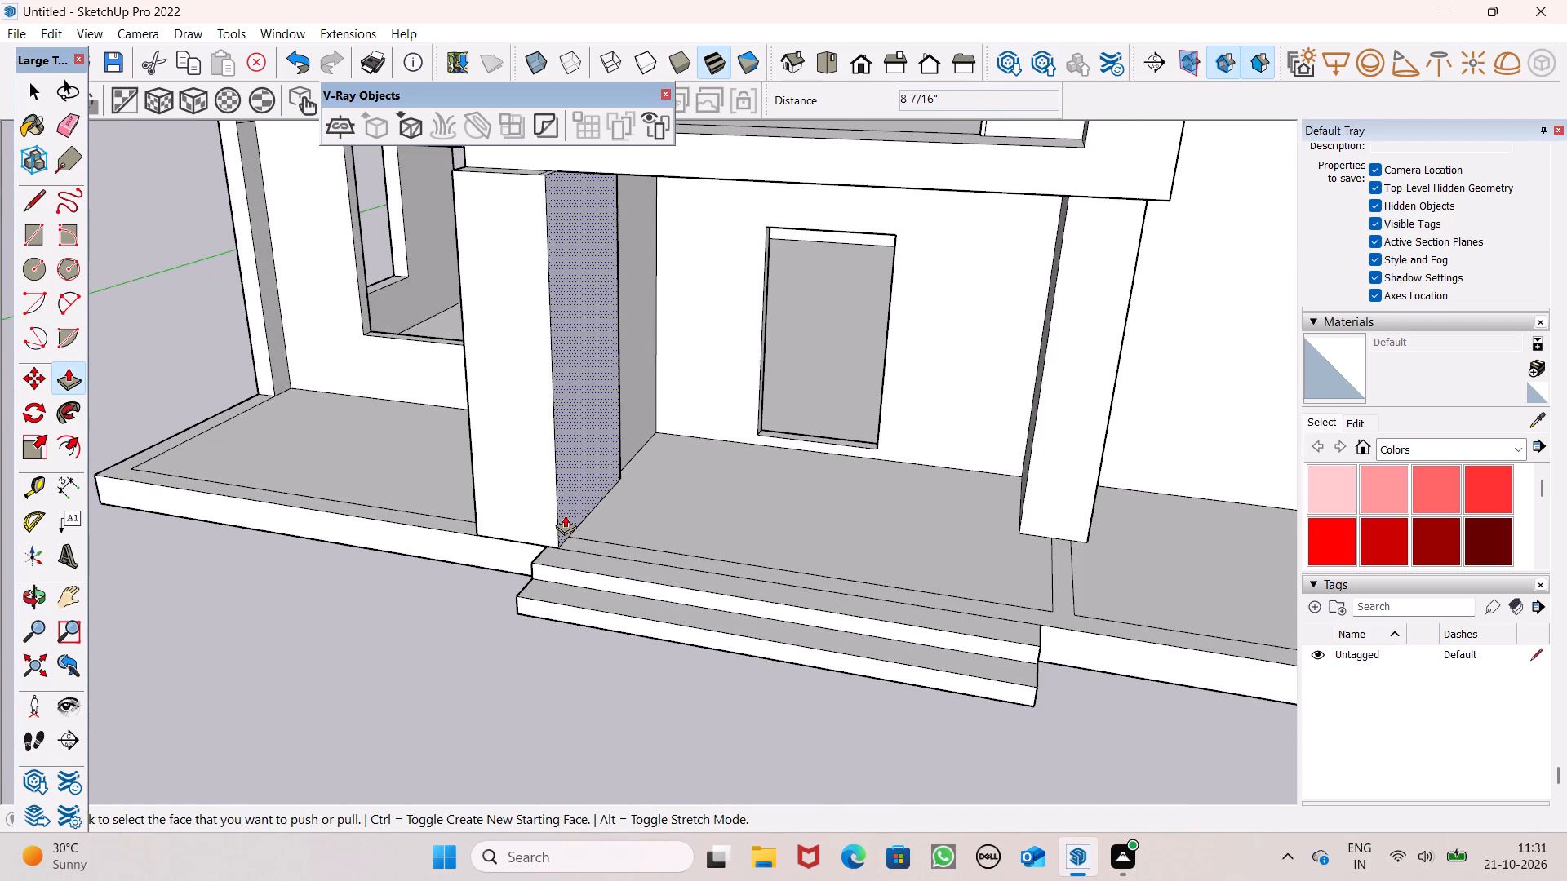
pyautogui.moveTo(565, 515); pyautogui.dragTo(551, 509)
pyautogui.moveTo(547, 576); pyautogui.dragTo(714, 173, button='middle')
pyautogui.scroll(6, 552, 441)
pyautogui.moveTo(557, 429); pyautogui.dragTo(650, 502, button='middle')
pyautogui.moveTo(665, 467); pyautogui.dragTo(735, 480)
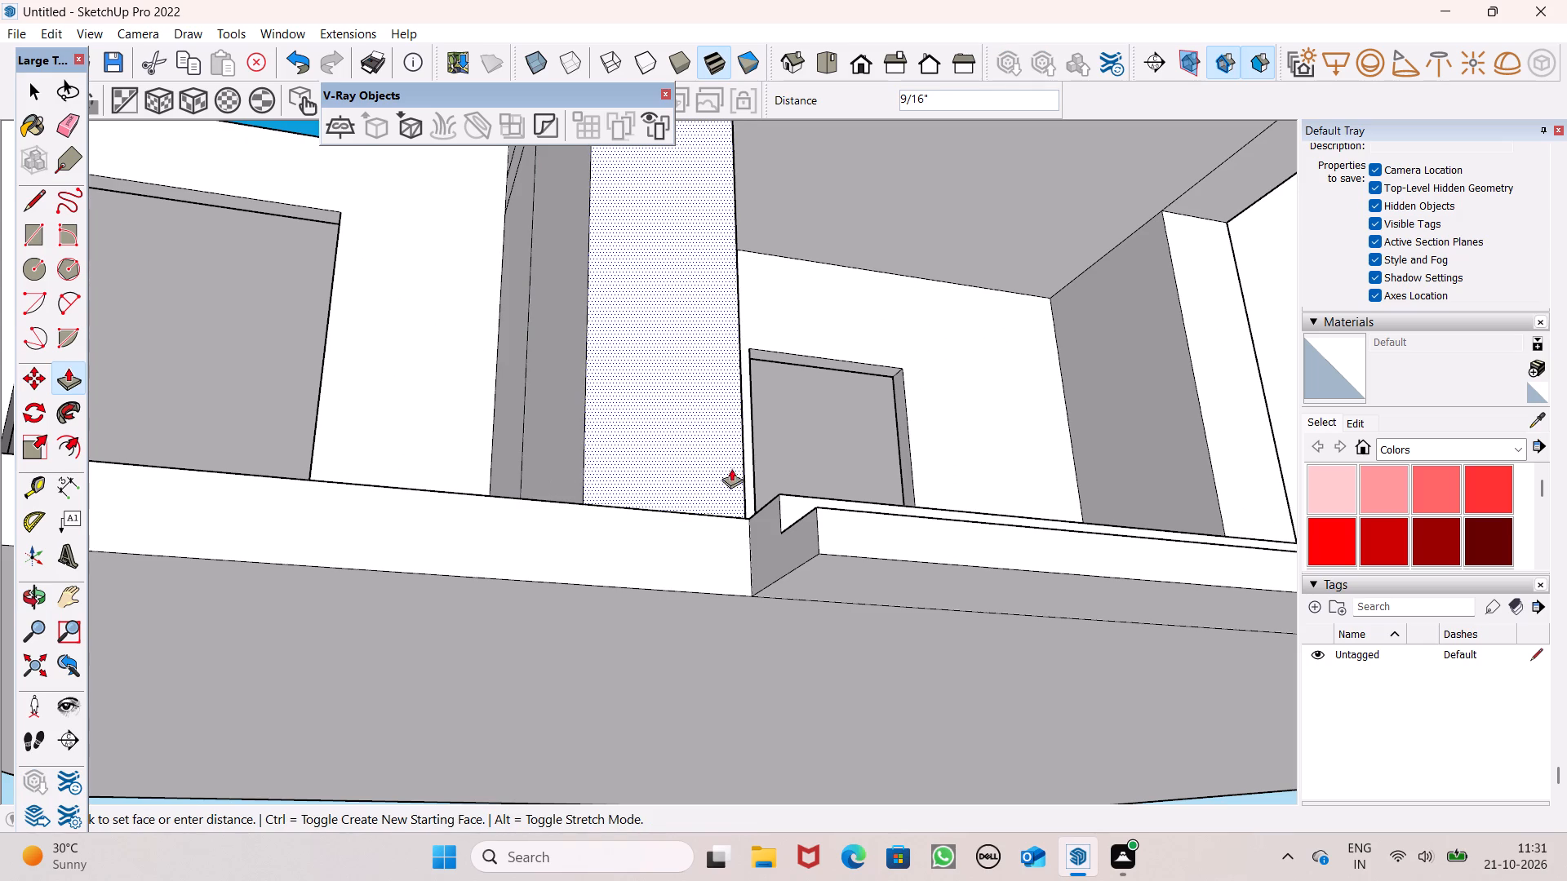
pyautogui.moveTo(729, 467); pyautogui.dragTo(758, 478)
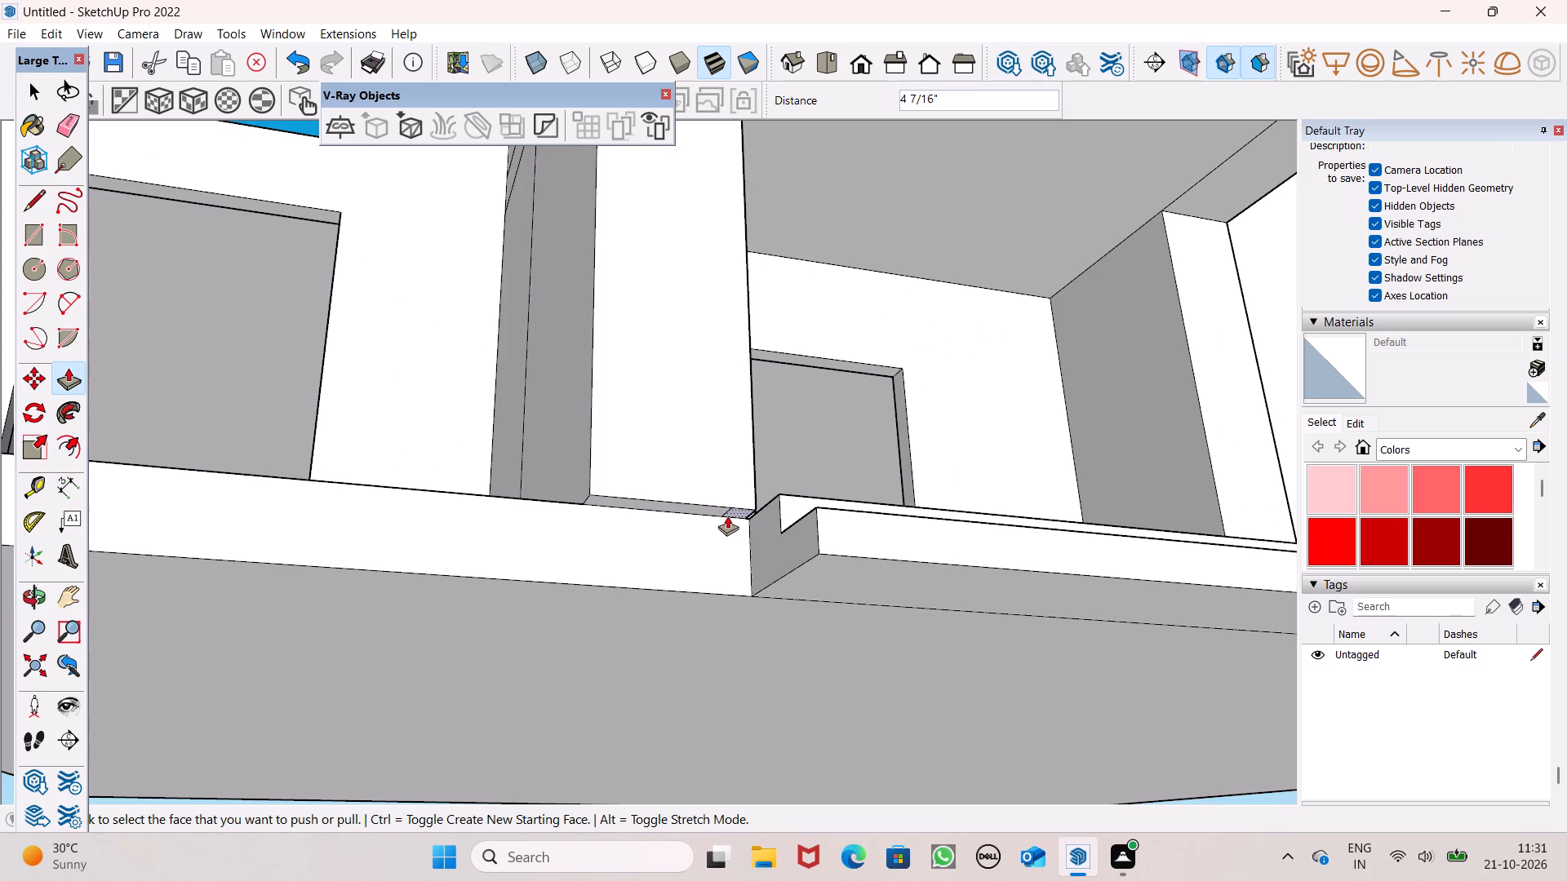
# Erase the short line crossing the overhanging underside of the pillar near the steps.
pyautogui.click(62, 125)
pyautogui.scroll(7, 539, 507)
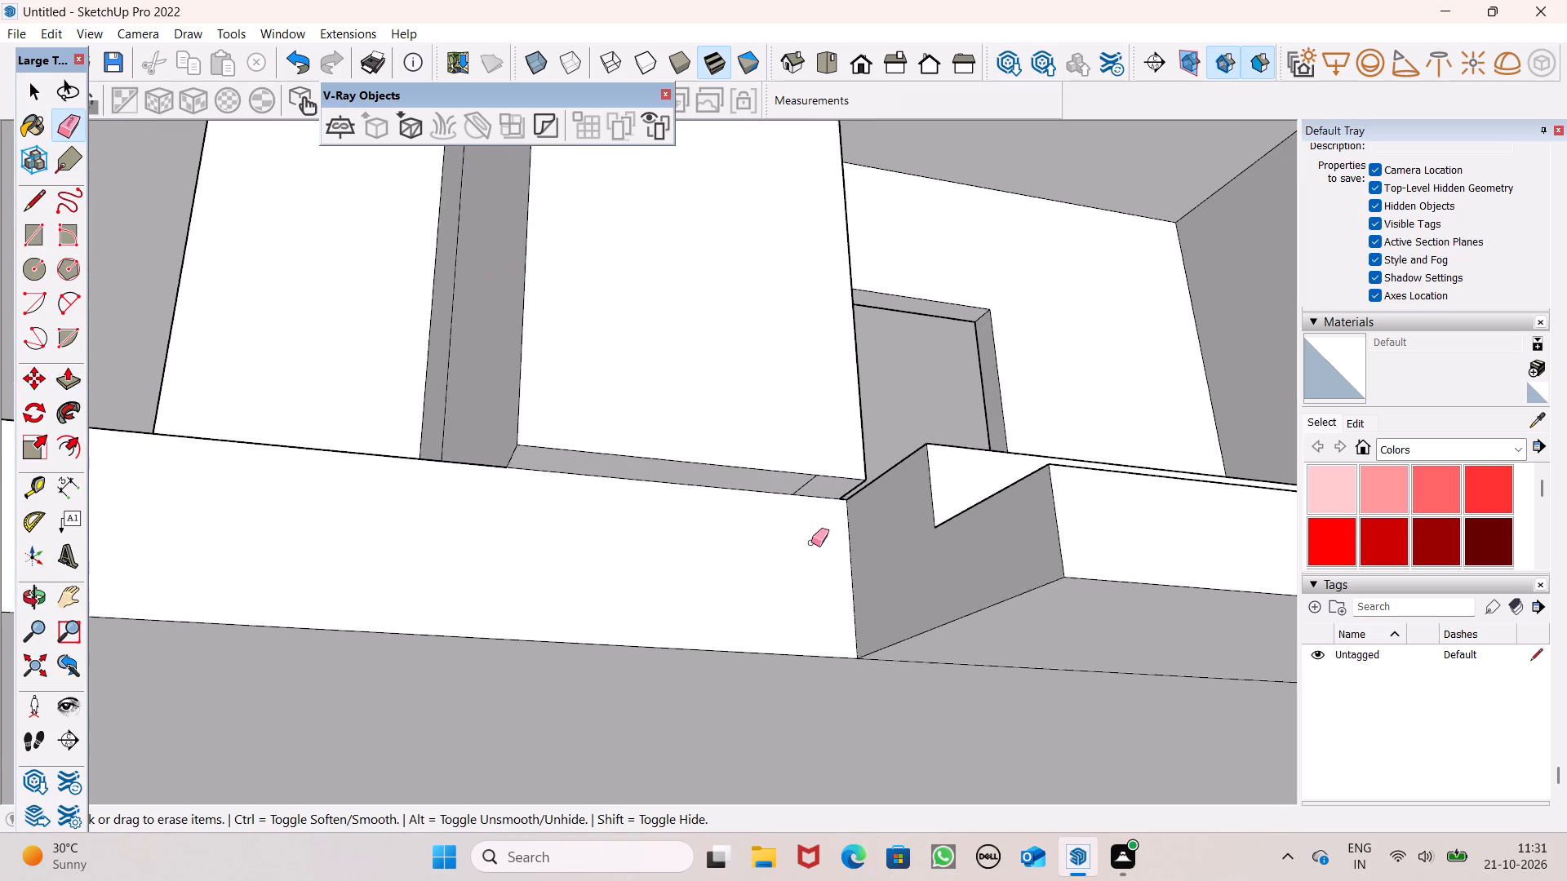
pyautogui.scroll(5, 830, 500)
pyautogui.middleClick(830, 500)
pyautogui.moveTo(803, 472); pyautogui.dragTo(770, 466)
pyautogui.scroll(-10, 818, 309)
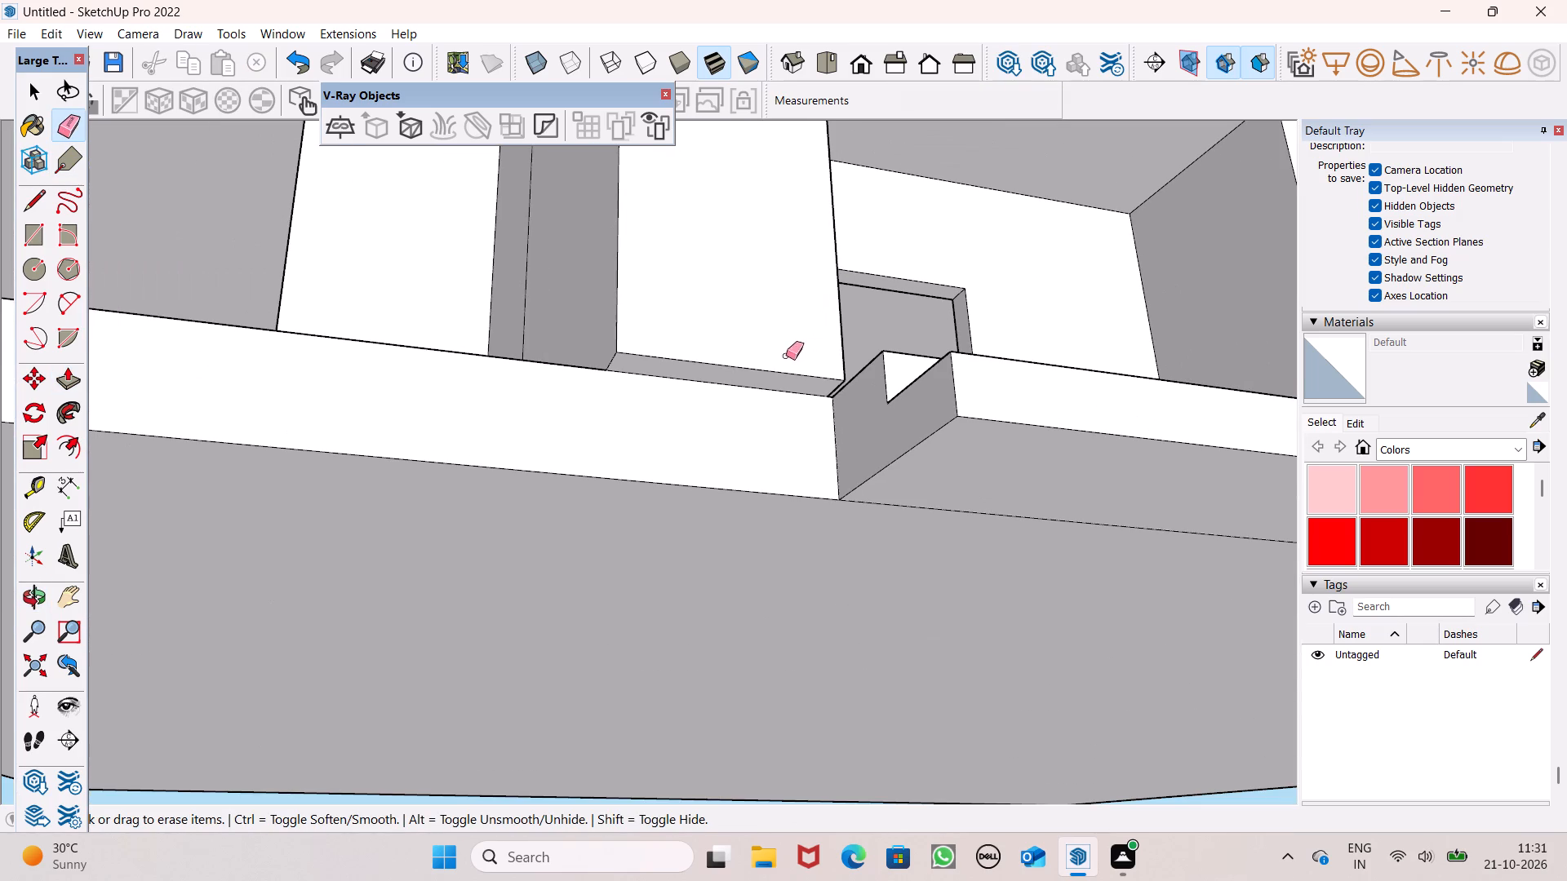
# Push/Pull the pillar's overhanging underside down 1' to the base of the plinth.
pyautogui.click(58, 388)
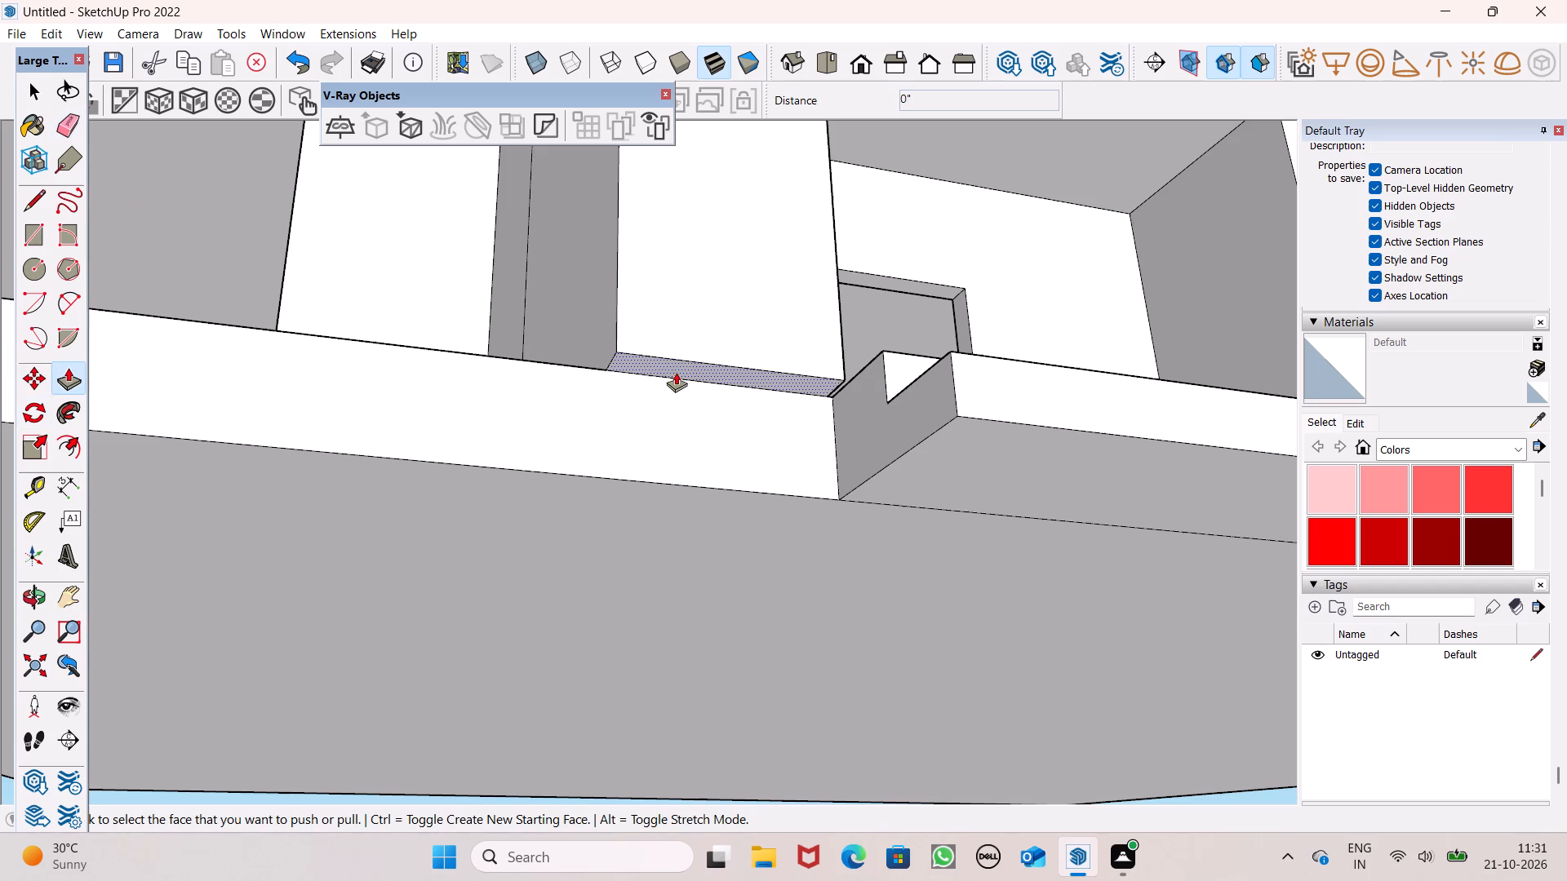
pyautogui.moveTo(682, 364); pyautogui.dragTo(894, 483)
pyautogui.scroll(-5, 877, 434)
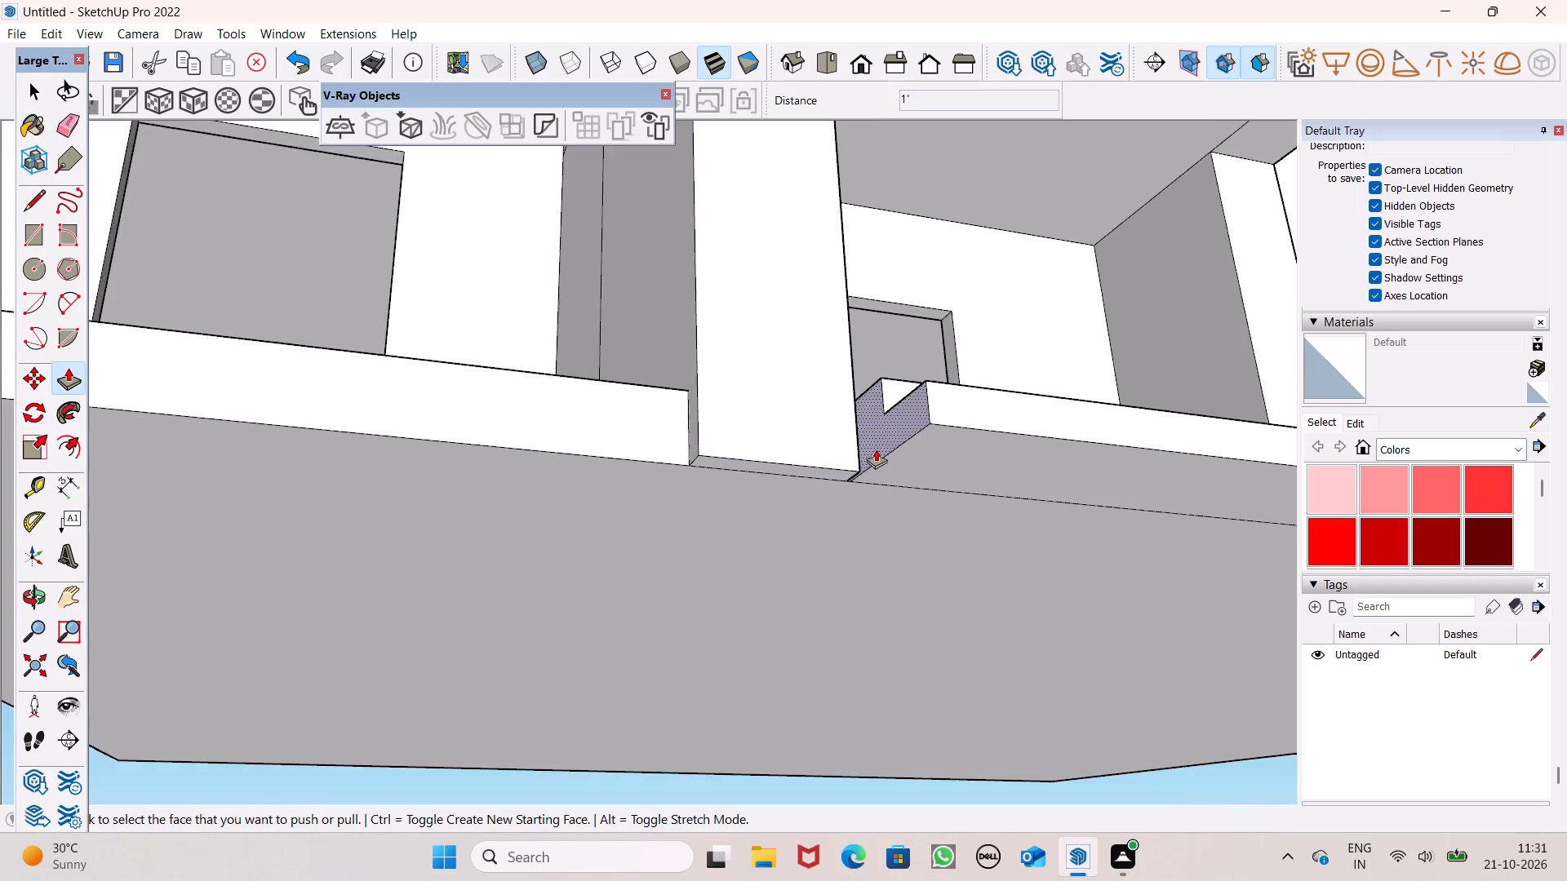
pyautogui.moveTo(843, 508); pyautogui.dragTo(681, 693, button='middle')
pyautogui.scroll(7, 628, 708)
pyautogui.moveTo(664, 675); pyautogui.dragTo(619, 748, button='middle')
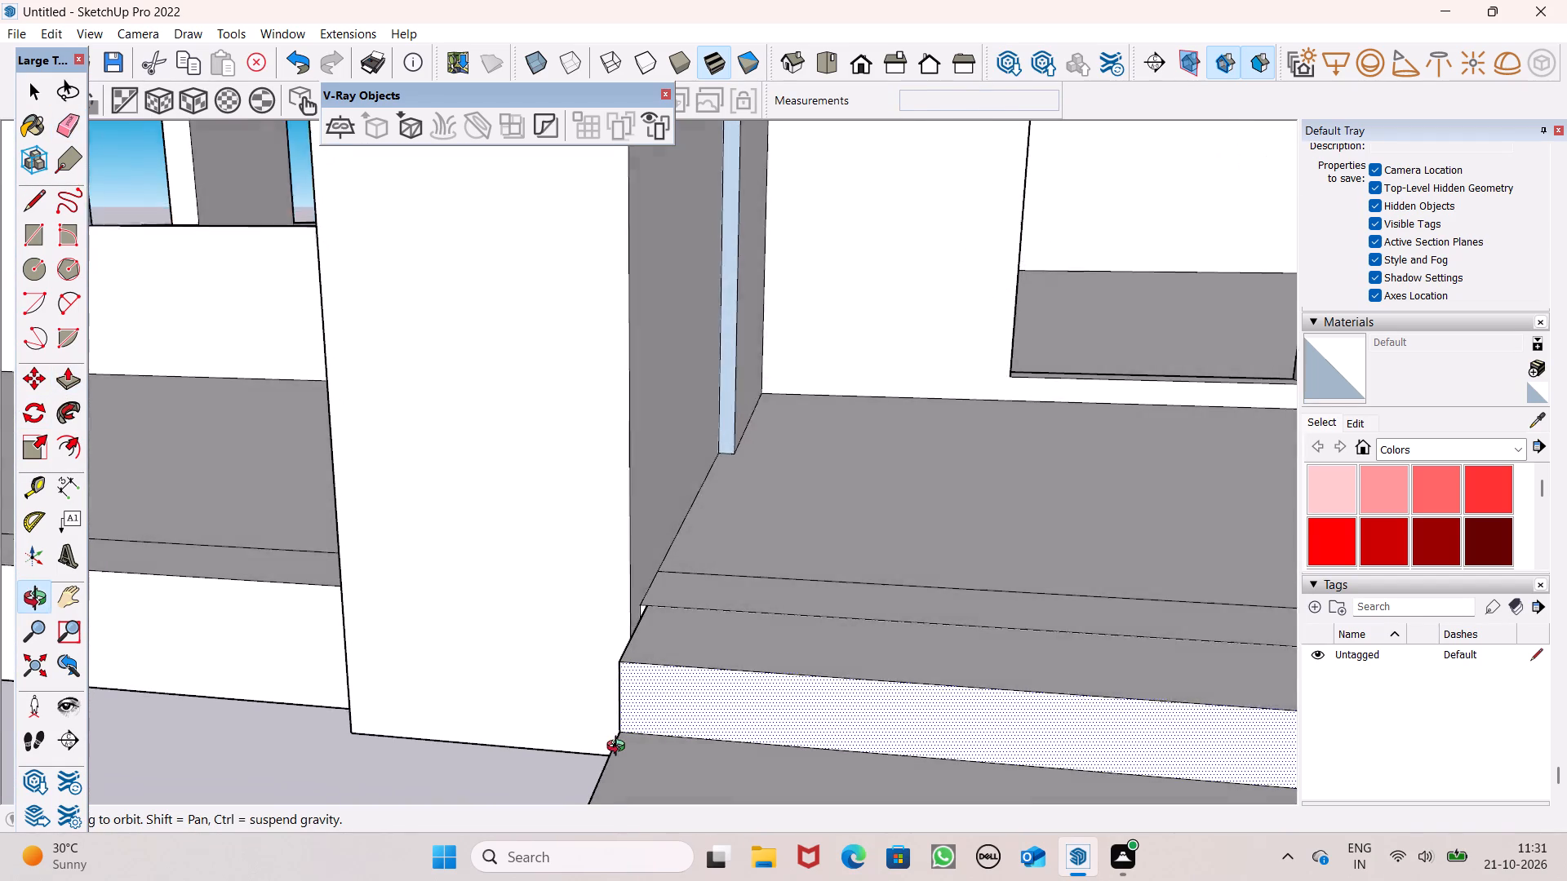
# Push/Pull the pillar's side face facing the steps outward, ending with a 3/16" pull, to close the narrow gap at the steps' end.
pyautogui.moveTo(619, 748); pyautogui.dragTo(615, 768, button='middle')
pyautogui.scroll(6, 619, 722)
pyautogui.moveTo(629, 557); pyautogui.dragTo(636, 562)
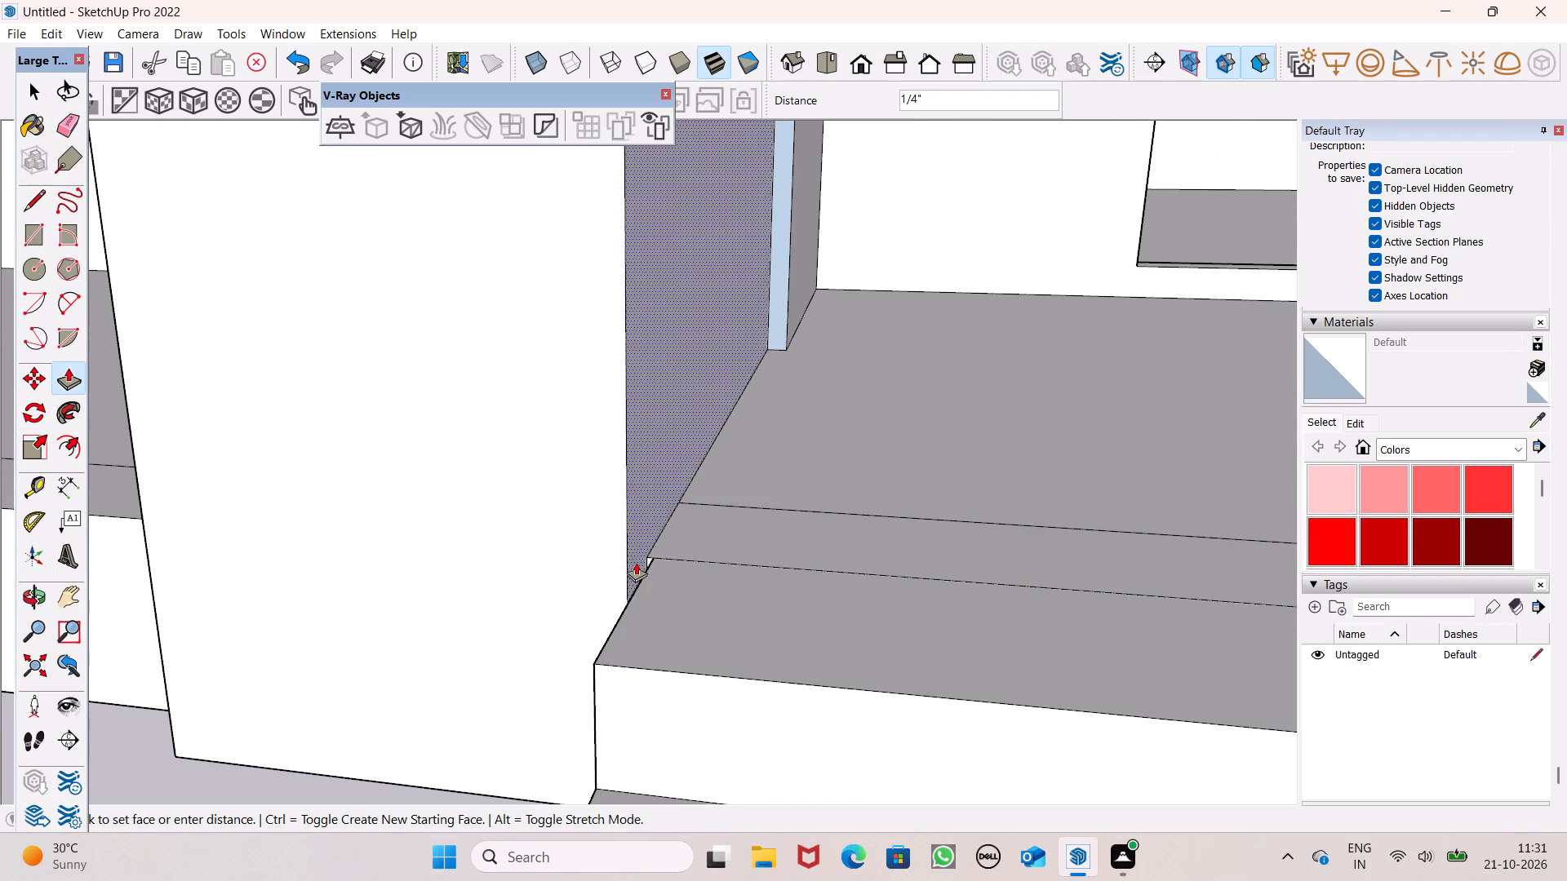
pyautogui.moveTo(636, 562); pyautogui.dragTo(637, 564)
pyautogui.moveTo(639, 556); pyautogui.dragTo(646, 563)
pyautogui.scroll(-6, 578, 495)
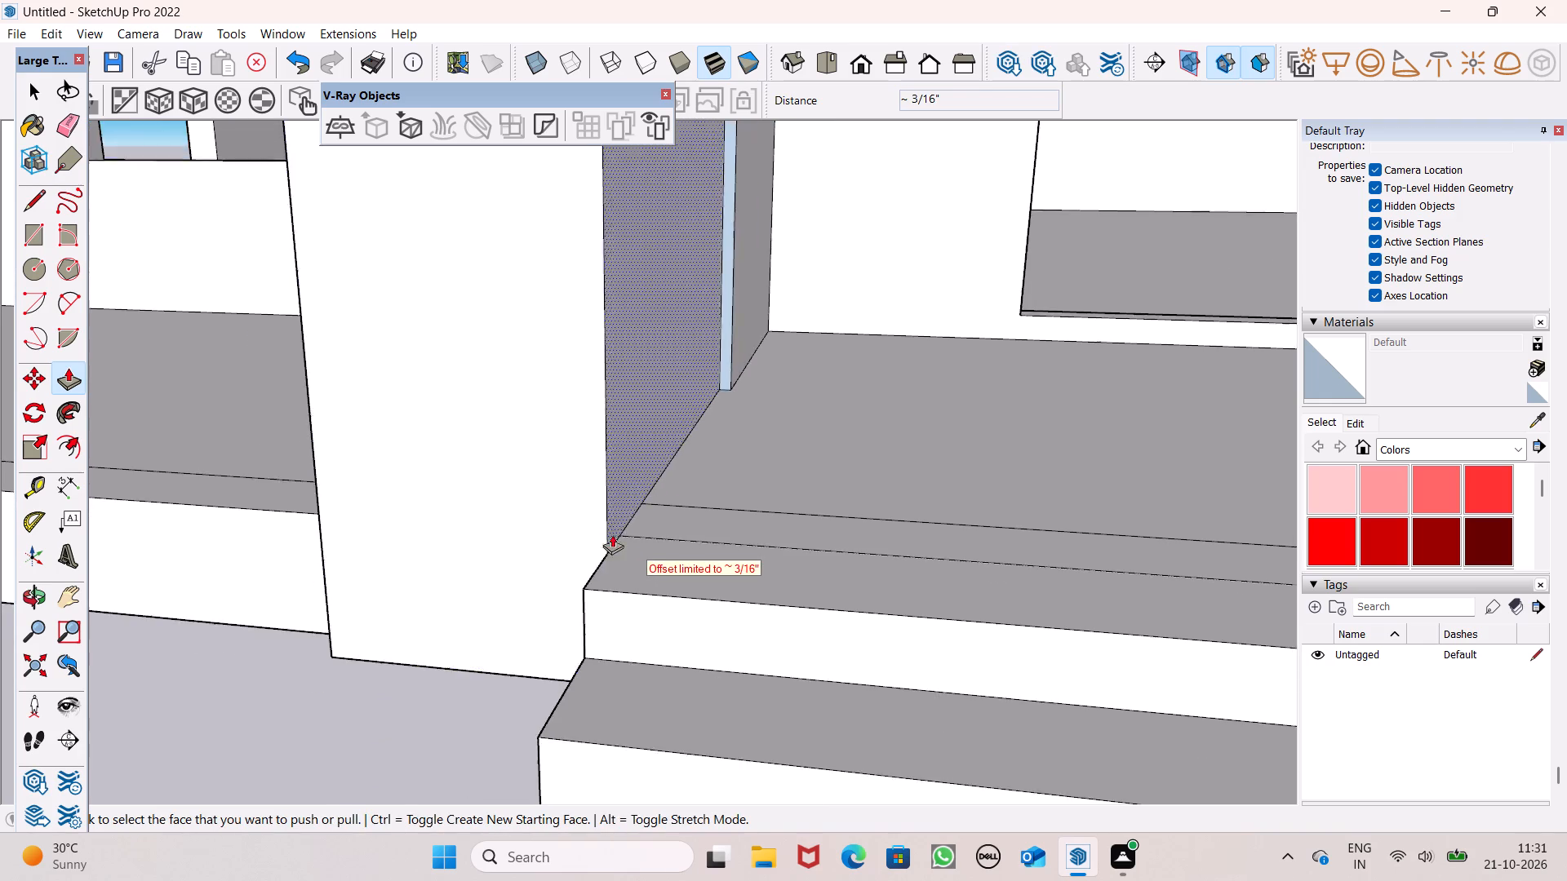
# Push/Pull the porch side wall face behind the pillar by 1 9/16" to line up with the pillar's side.
pyautogui.moveTo(611, 541); pyautogui.dragTo(461, 581, button='middle')
pyautogui.moveTo(869, 321); pyautogui.dragTo(823, 349)
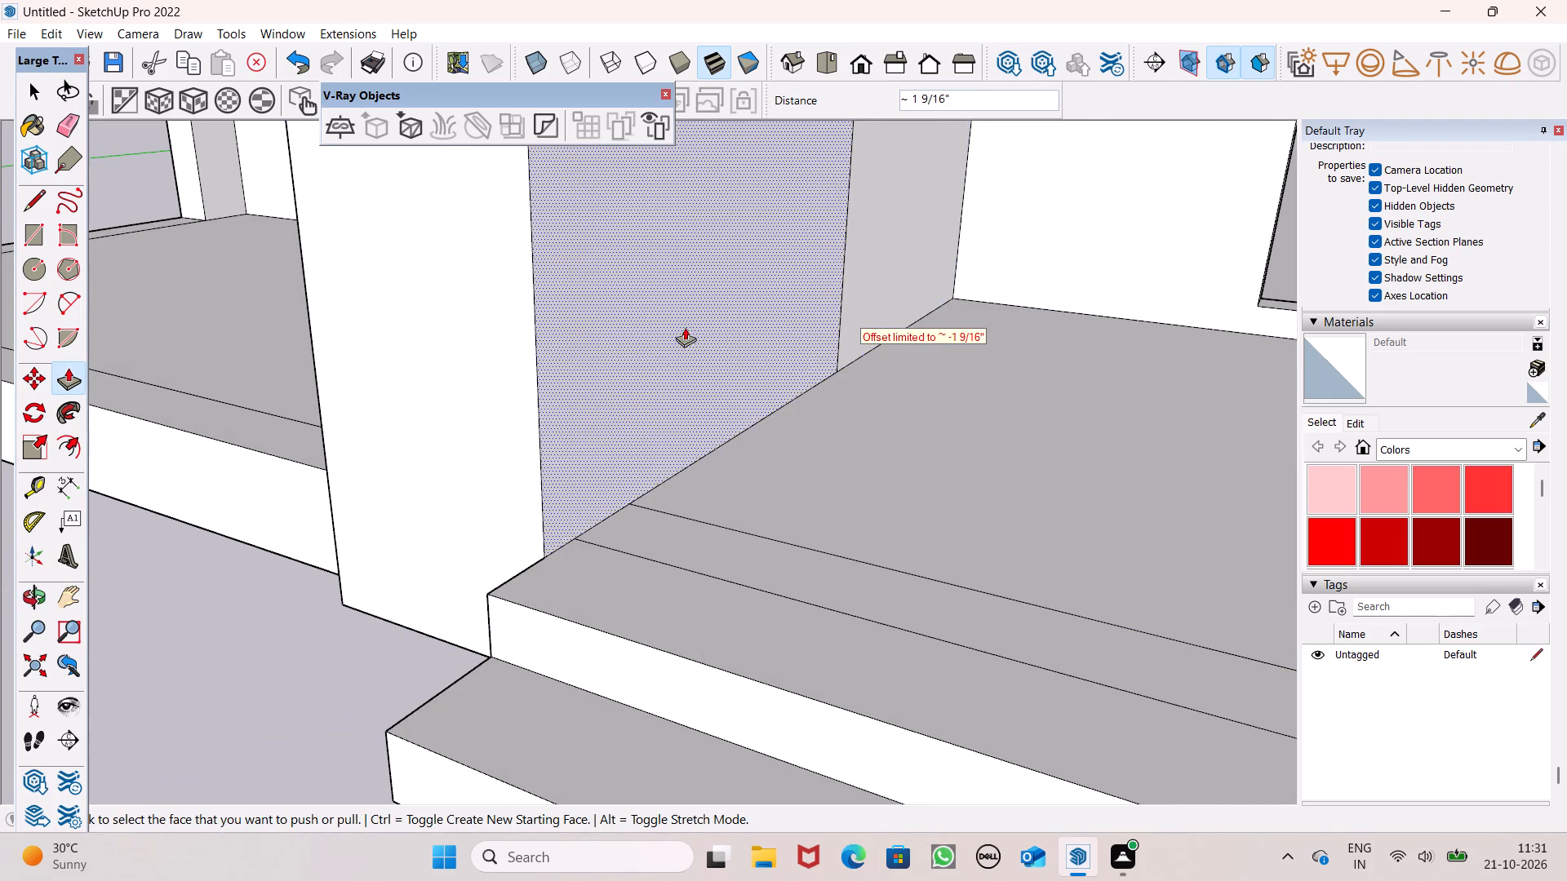
# Examine the entrance steps, the extended pillars and the whole front of the house from several angles.
pyautogui.scroll(-19, 669, 356)
pyautogui.moveTo(647, 502); pyautogui.dragTo(786, 486, button='middle')
pyautogui.moveTo(915, 501); pyautogui.dragTo(847, 427, button='middle')
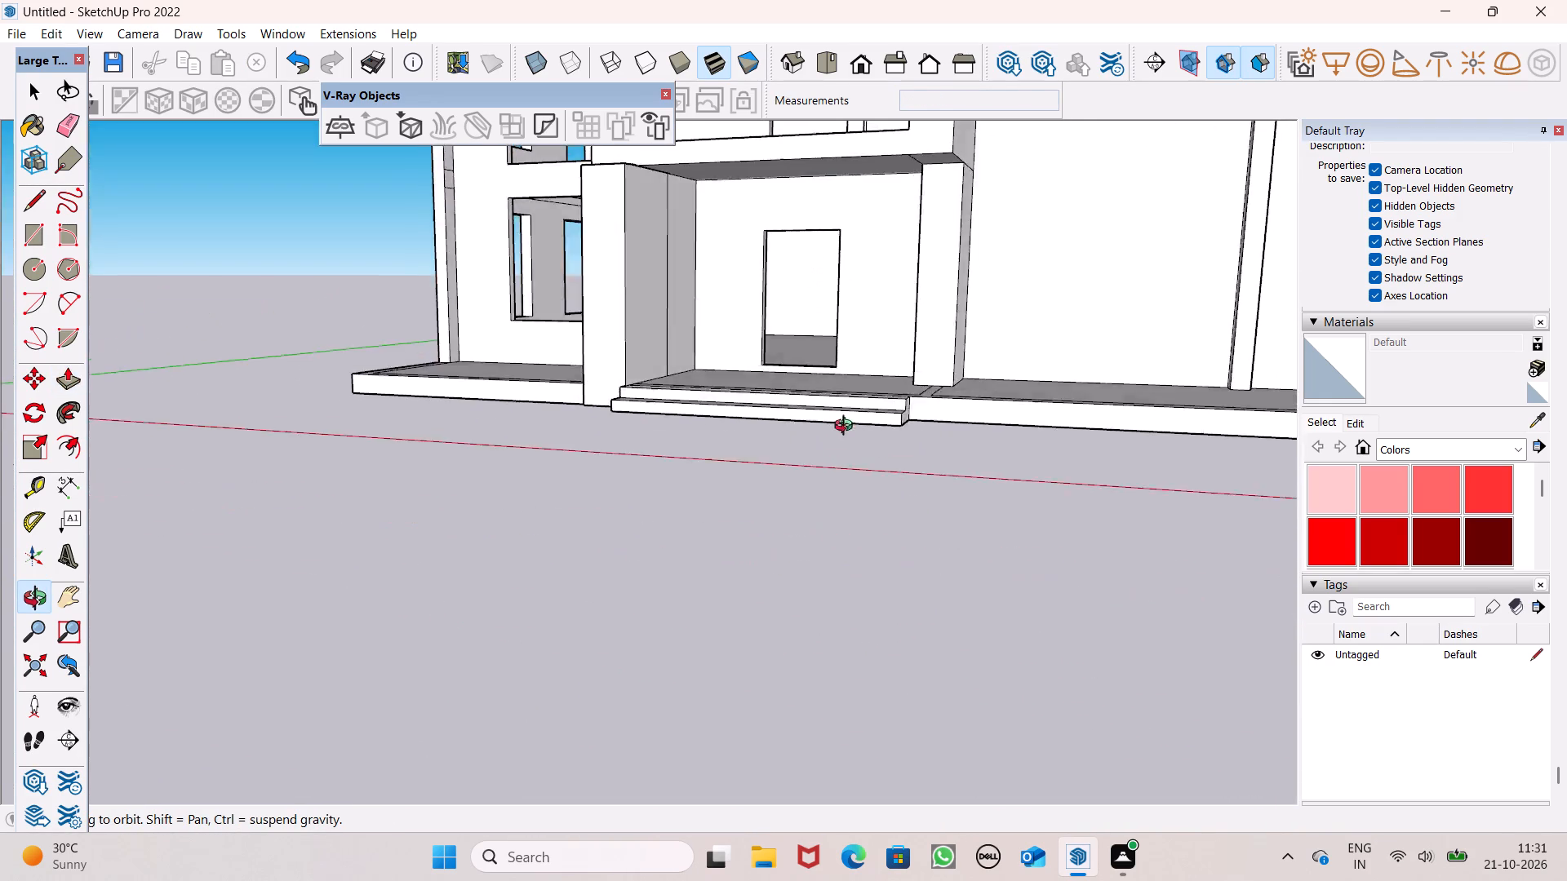
pyautogui.moveTo(847, 427); pyautogui.dragTo(763, 491, button='middle')
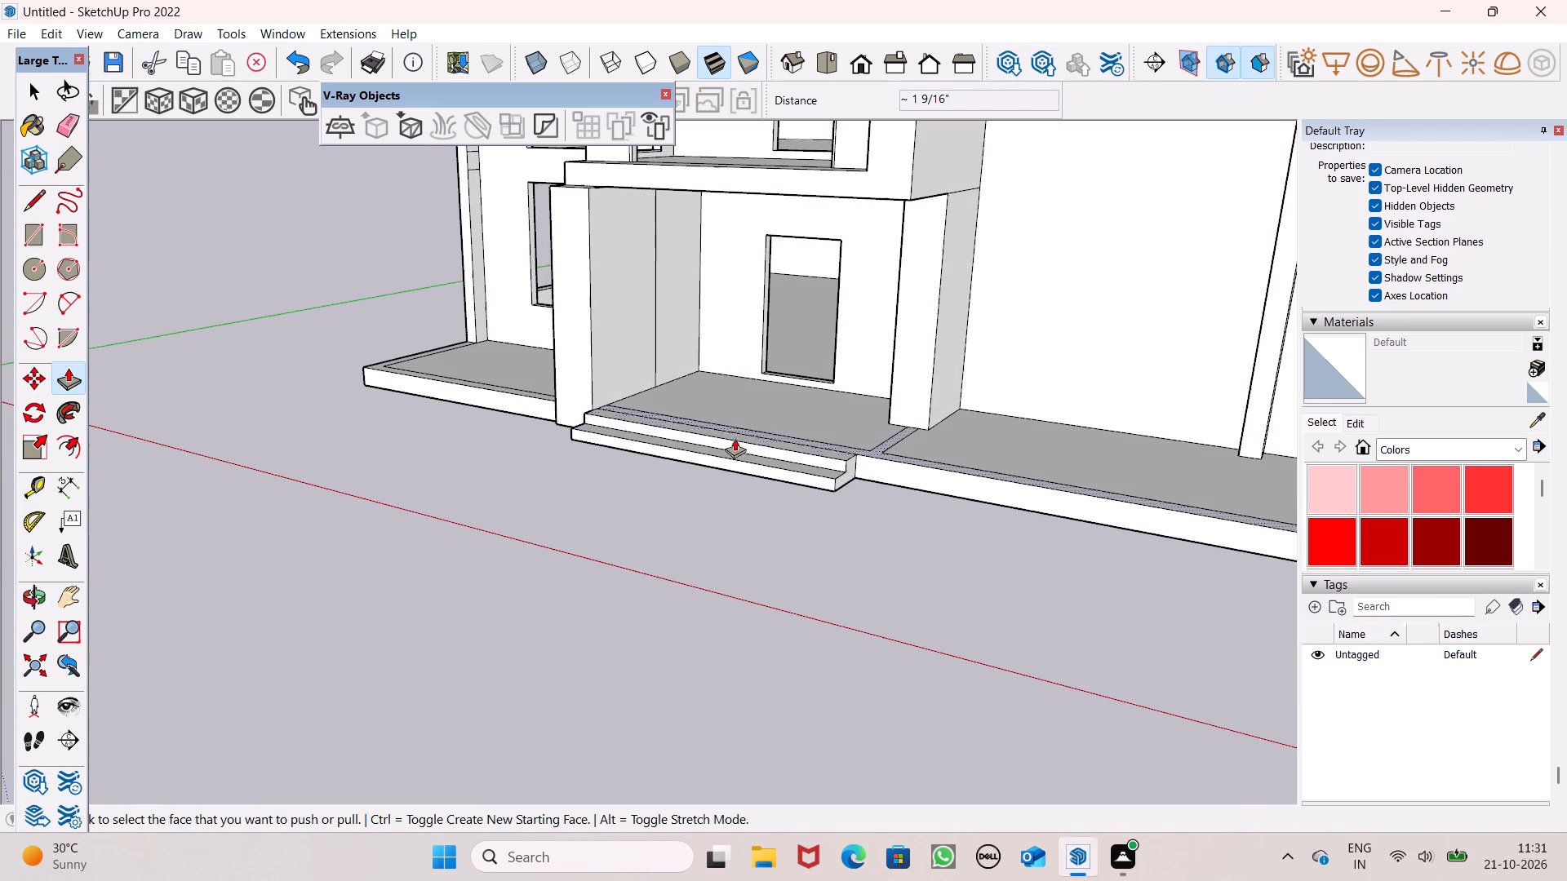
pyautogui.scroll(1, 806, 547)
pyautogui.moveTo(806, 547); pyautogui.dragTo(797, 622, button='middle')
pyautogui.moveTo(814, 613); pyautogui.dragTo(971, 558, button='middle')
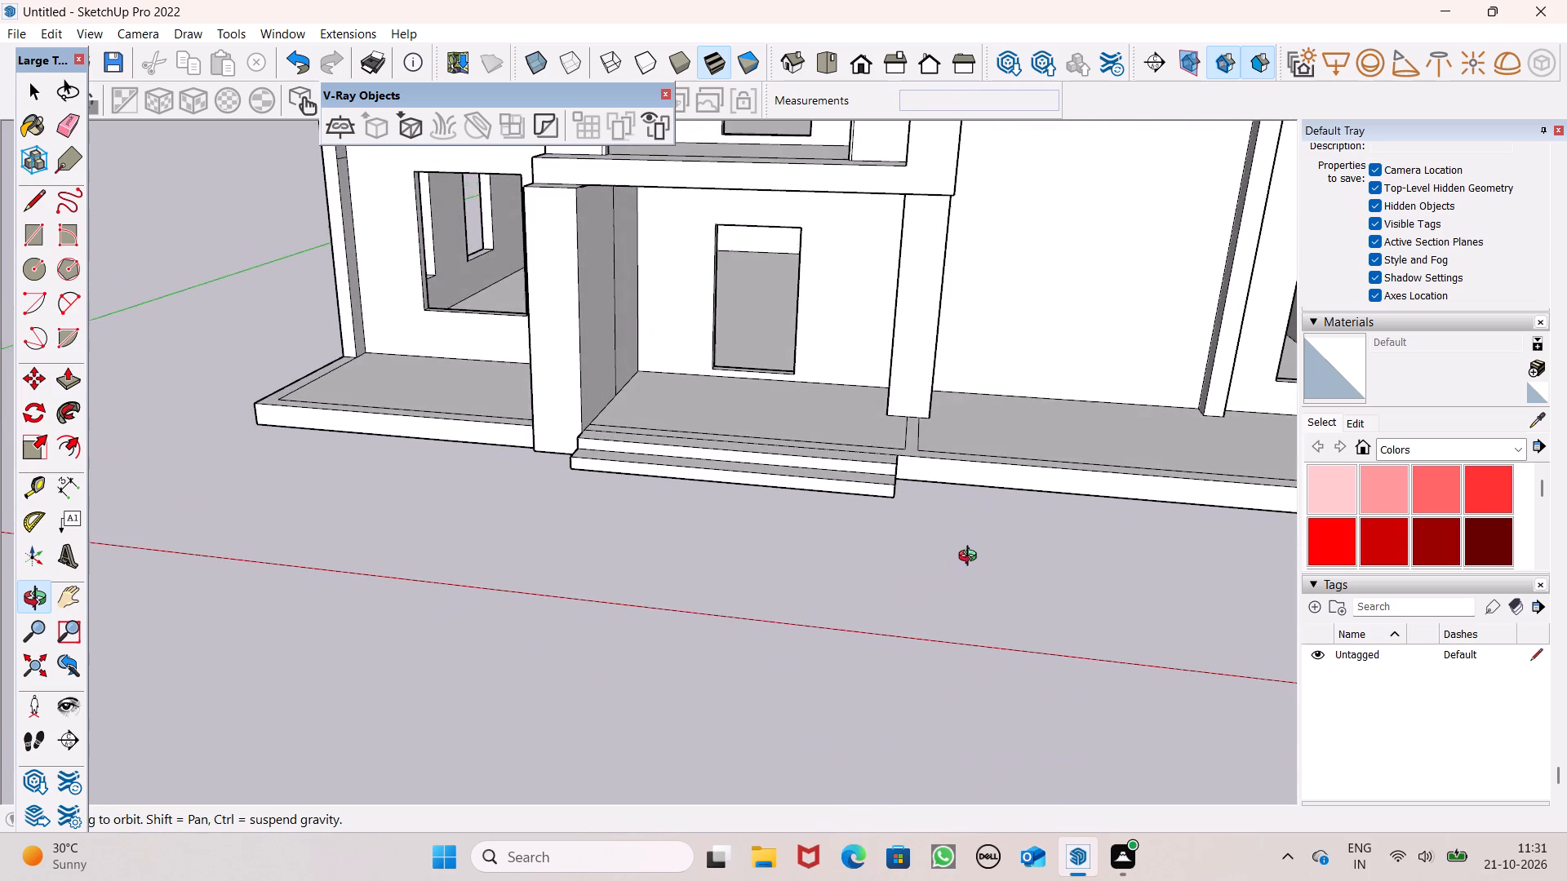
pyautogui.moveTo(971, 558); pyautogui.dragTo(961, 571, button='middle')
pyautogui.scroll(-5, 747, 502)
pyautogui.moveTo(837, 533); pyautogui.dragTo(720, 522, button='middle')
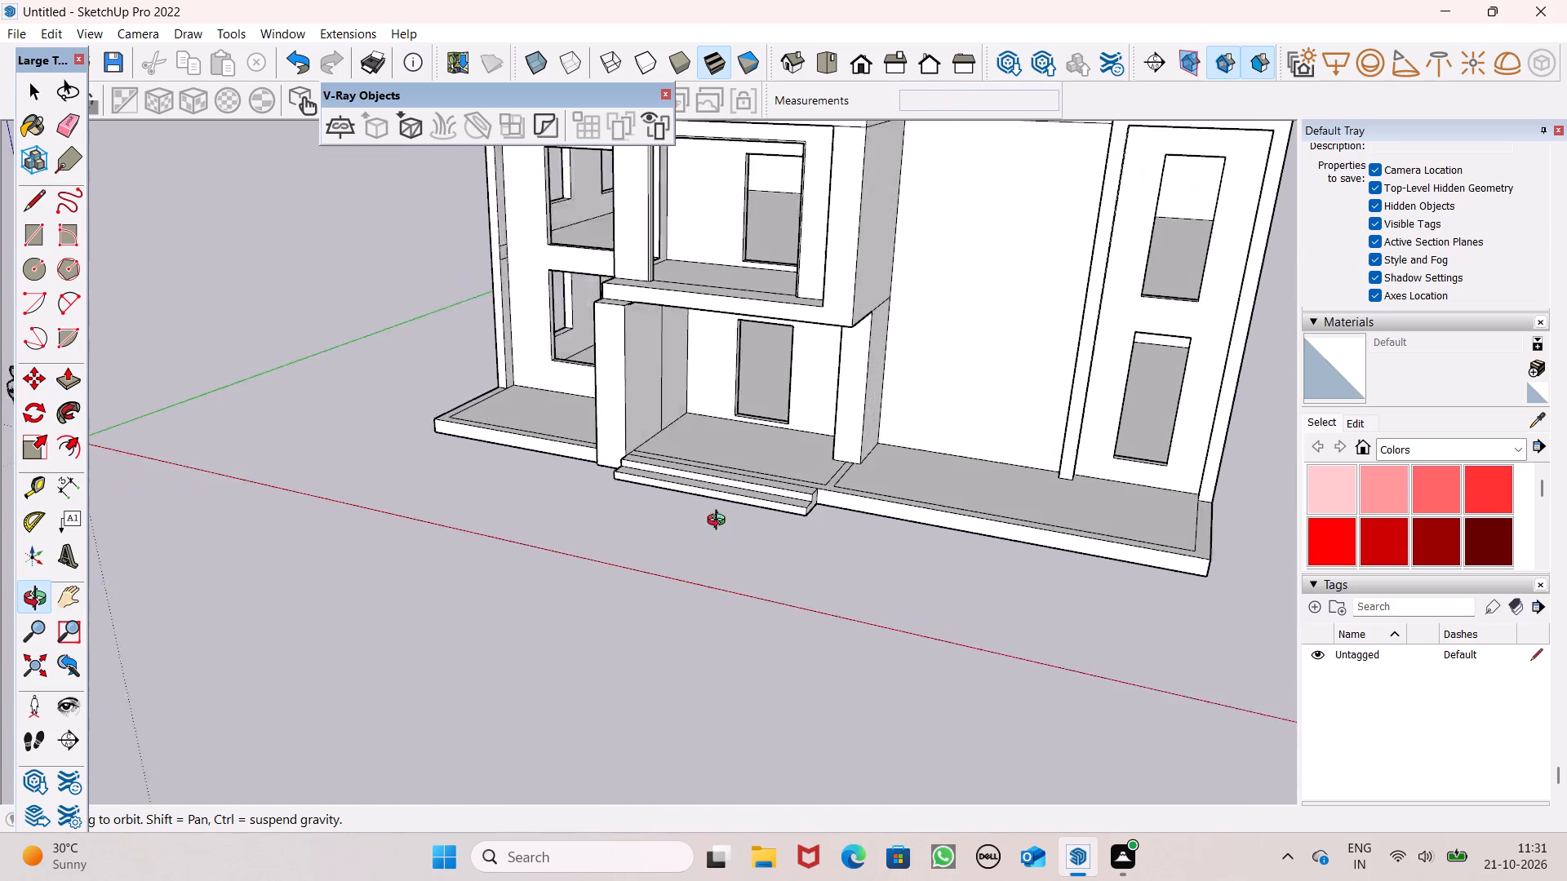
pyautogui.moveTo(720, 522); pyautogui.dragTo(1036, 578, button='middle')
pyautogui.scroll(-3, 744, 489)
pyautogui.moveTo(974, 505); pyautogui.dragTo(945, 507, button='middle')
pyautogui.scroll(-3, 627, 439)
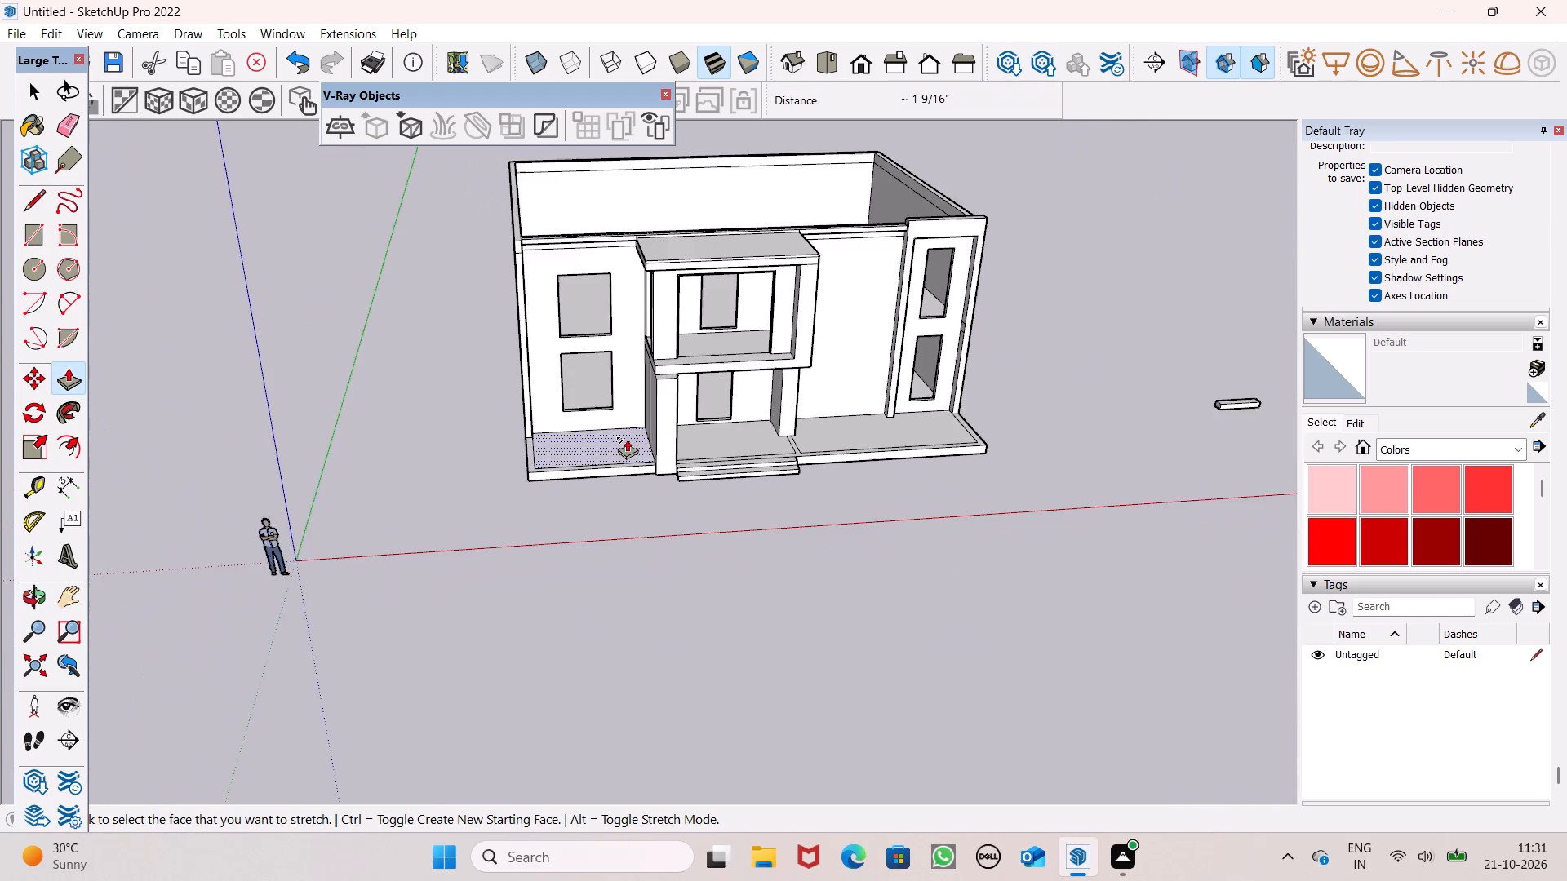
pyautogui.scroll(3, 912, 403)
pyautogui.scroll(-3, 835, 410)
pyautogui.moveTo(648, 459); pyautogui.dragTo(648, 413, button='middle')
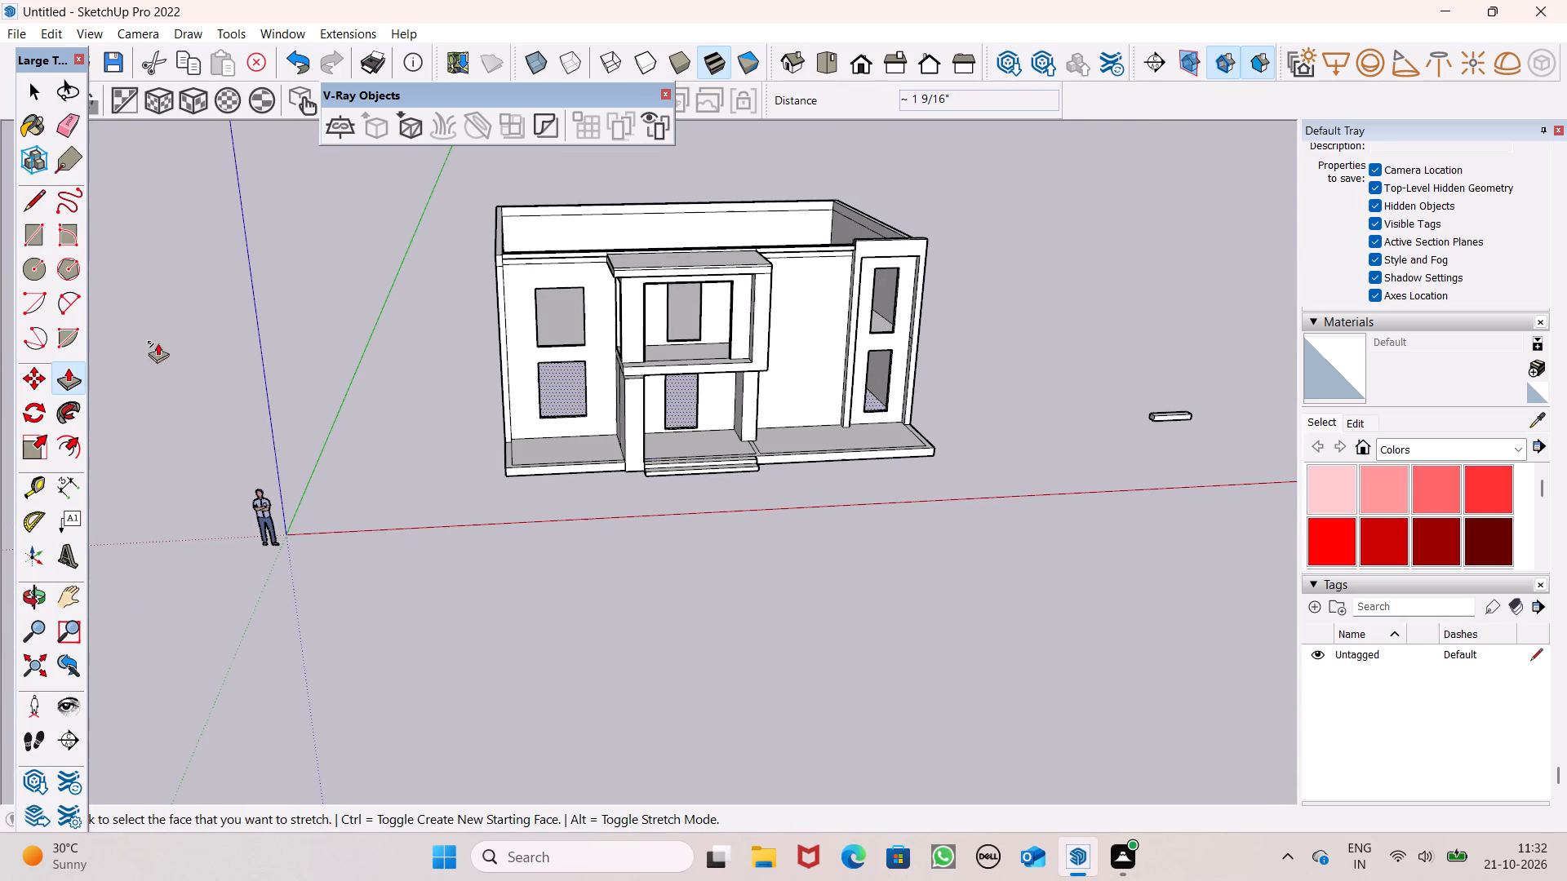
# Draw a free-standing vertical rectangle of 4' by 7' in the empty space beside the house for a door.
pyautogui.click(38, 230)
pyautogui.scroll(-2, 15, 278)
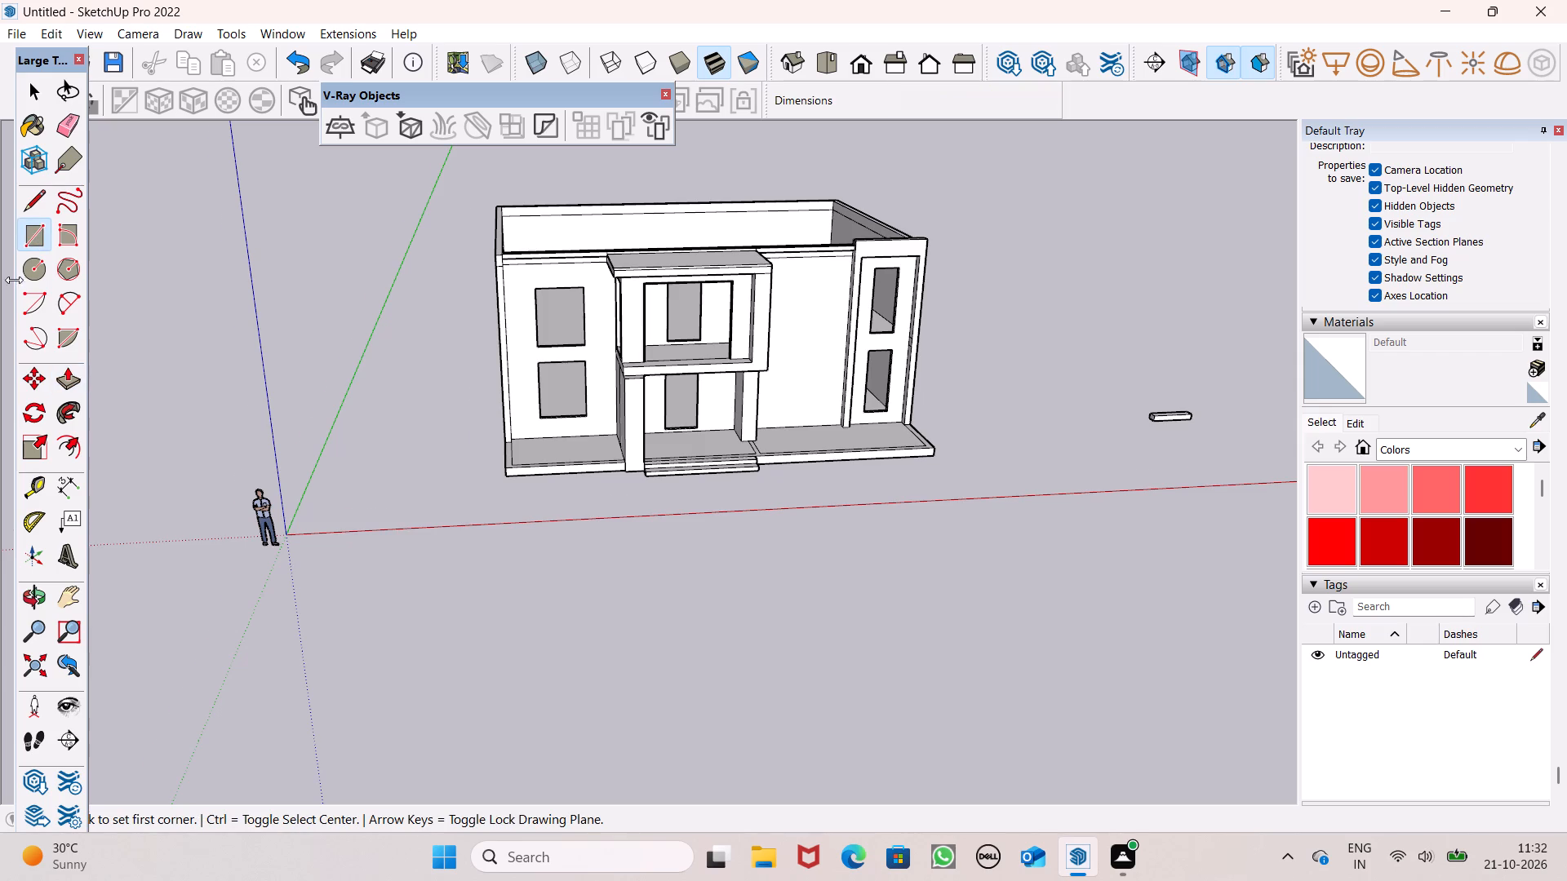
pyautogui.scroll(-3, 14, 280)
pyautogui.moveTo(1132, 479); pyautogui.dragTo(974, 410, button='middle')
pyautogui.scroll(3, 1011, 421)
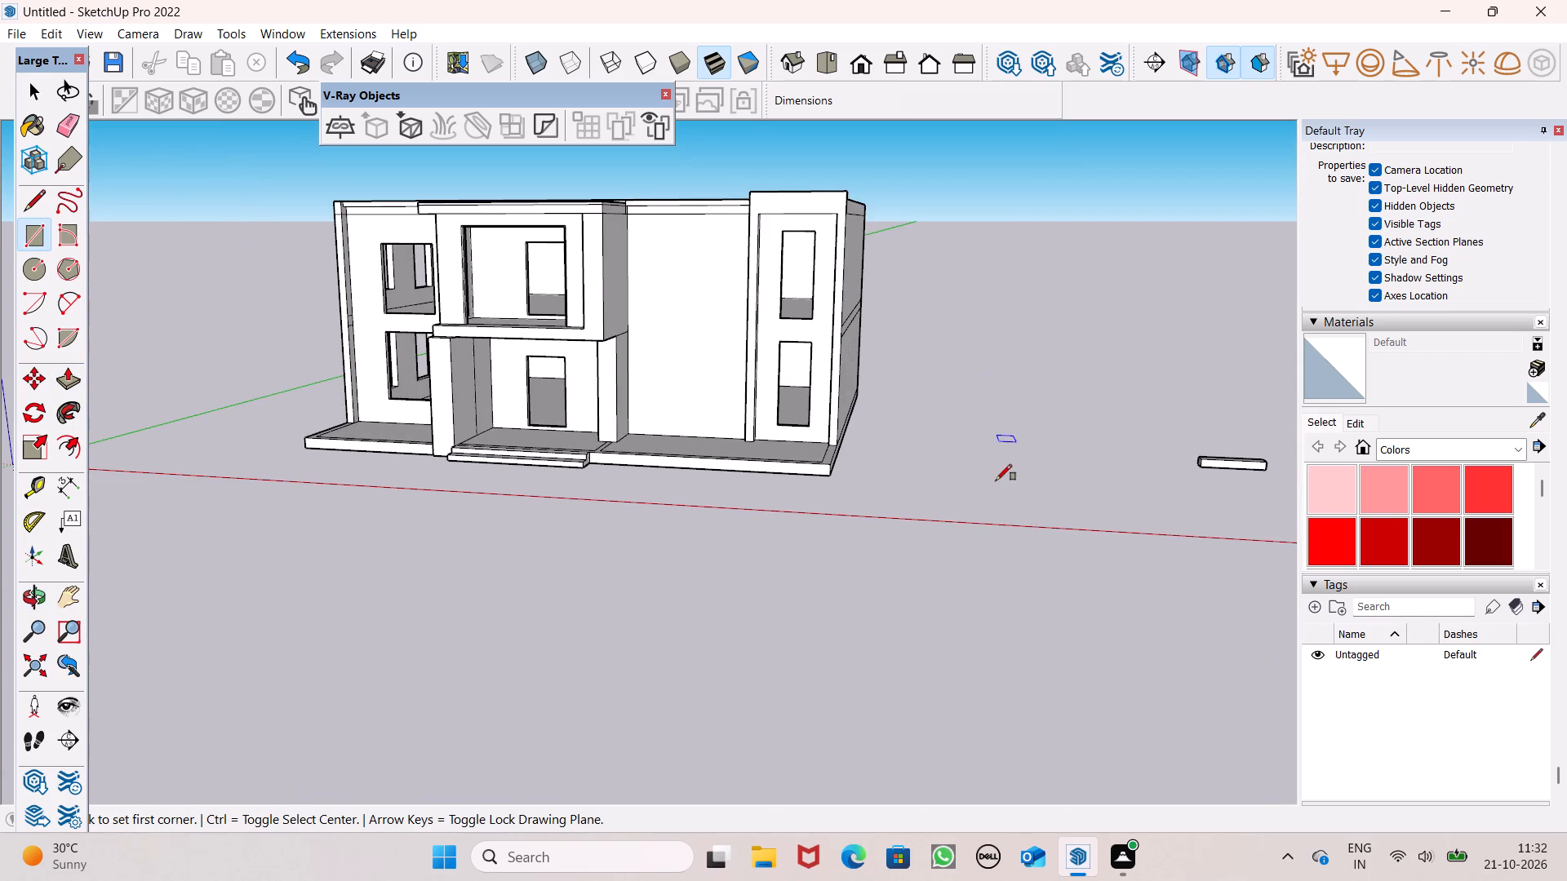
pyautogui.moveTo(996, 480); pyautogui.dragTo(1045, 378, button='middle')
pyautogui.click(983, 264)
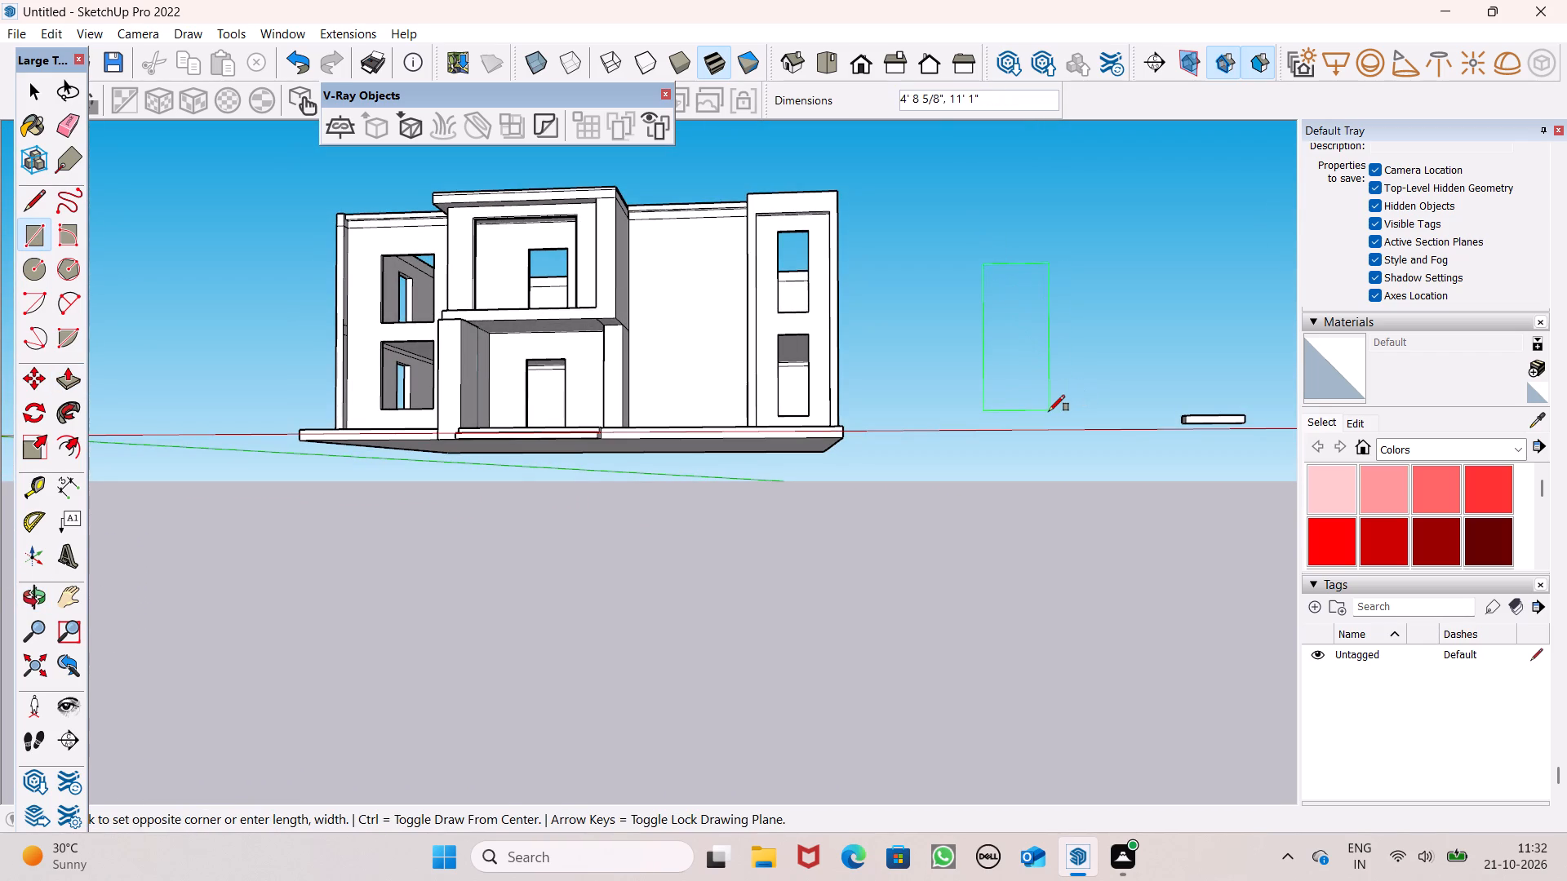
pyautogui.write("7',")
pyautogui.press('BackSpace')
pyautogui.press('BackSpace')
pyautogui.press('BackSpace')
pyautogui.write("4',7'")
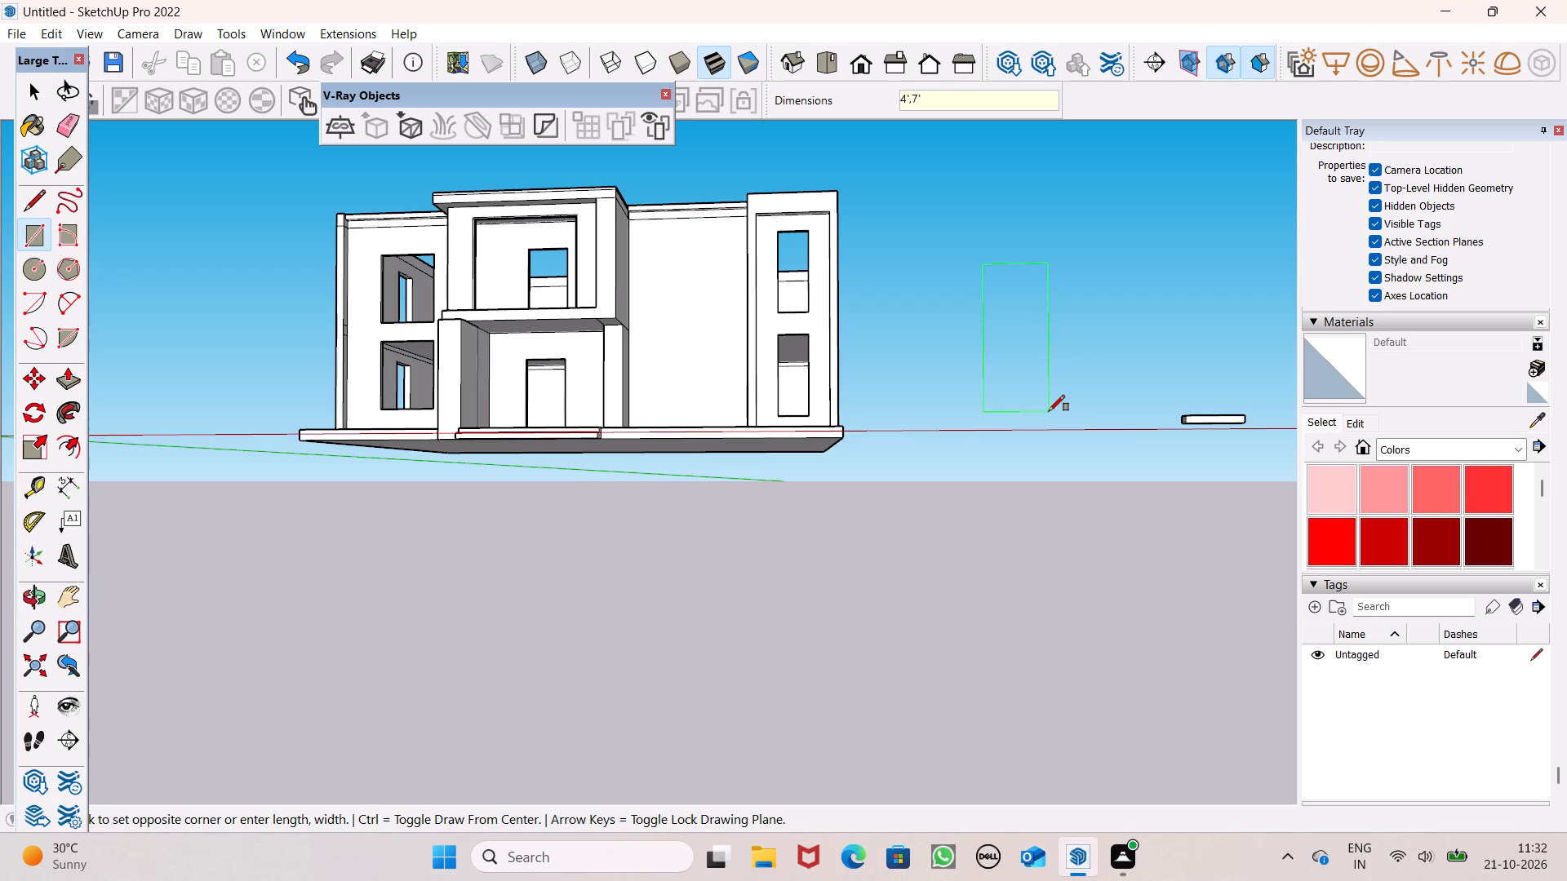
pyautogui.press('Return')
pyautogui.press('space')
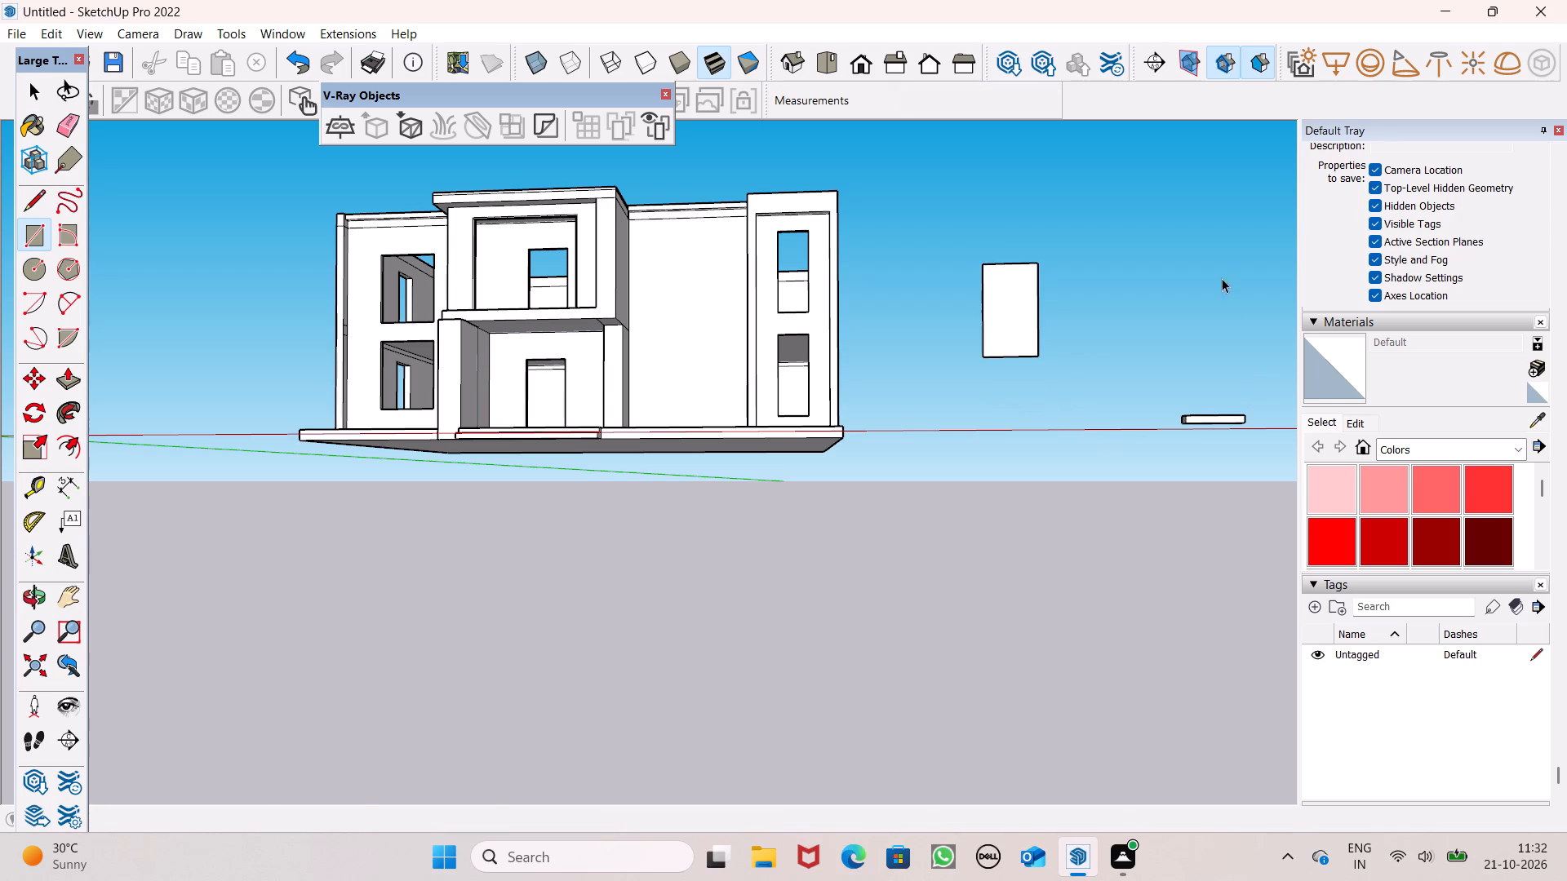
# Offset the 4' by 7' rectangle's outline inward to create a narrow border for the door frame.
pyautogui.moveTo(1047, 336); pyautogui.dragTo(1026, 402, button='middle')
pyautogui.scroll(9, 1026, 401)
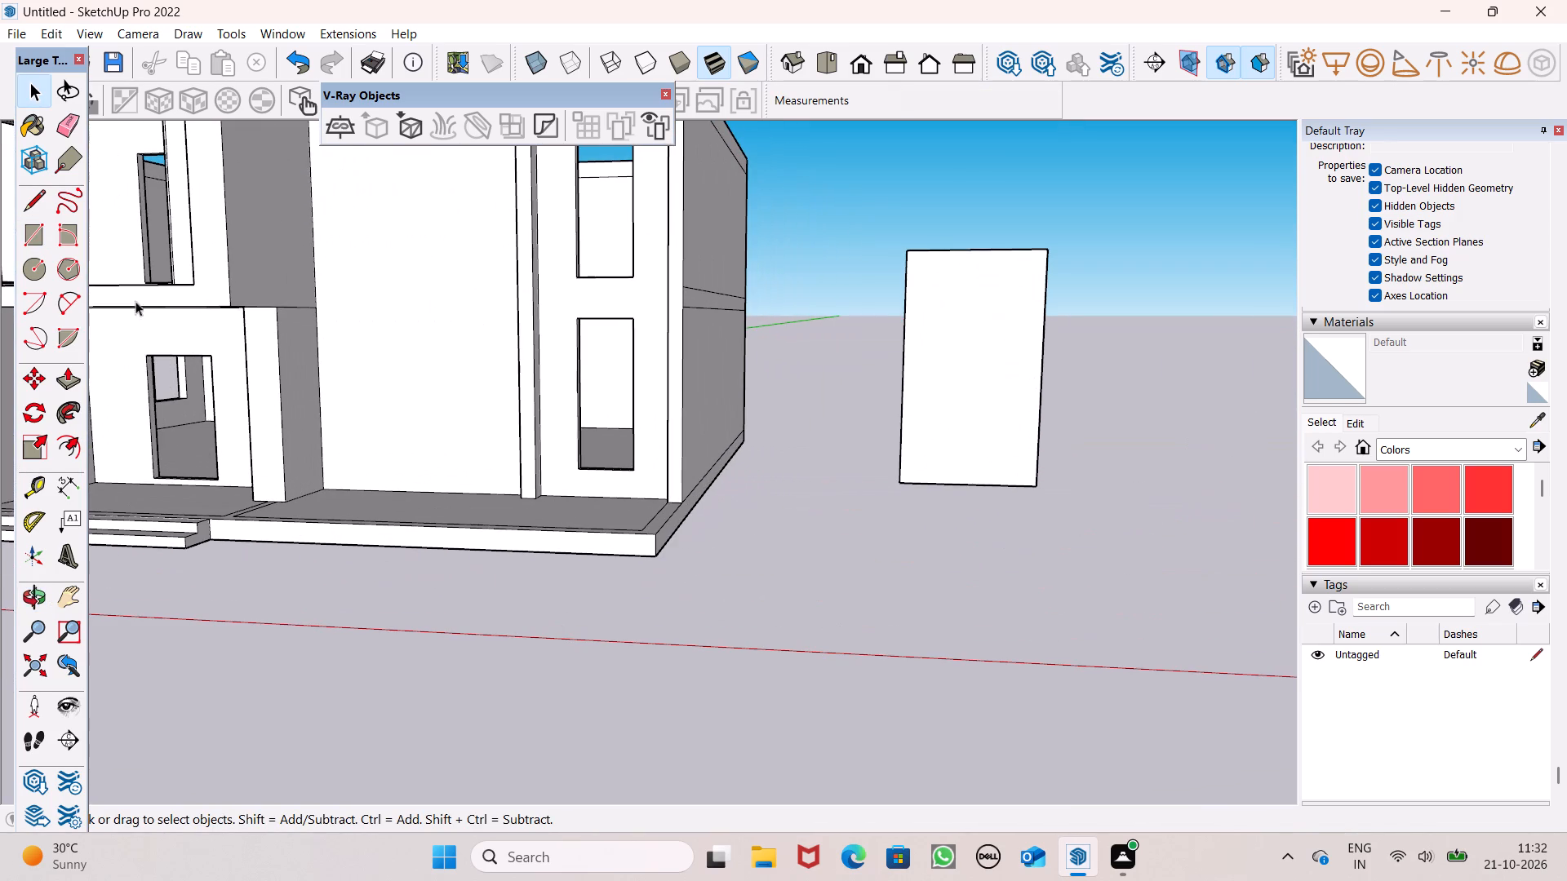
pyautogui.click(72, 453)
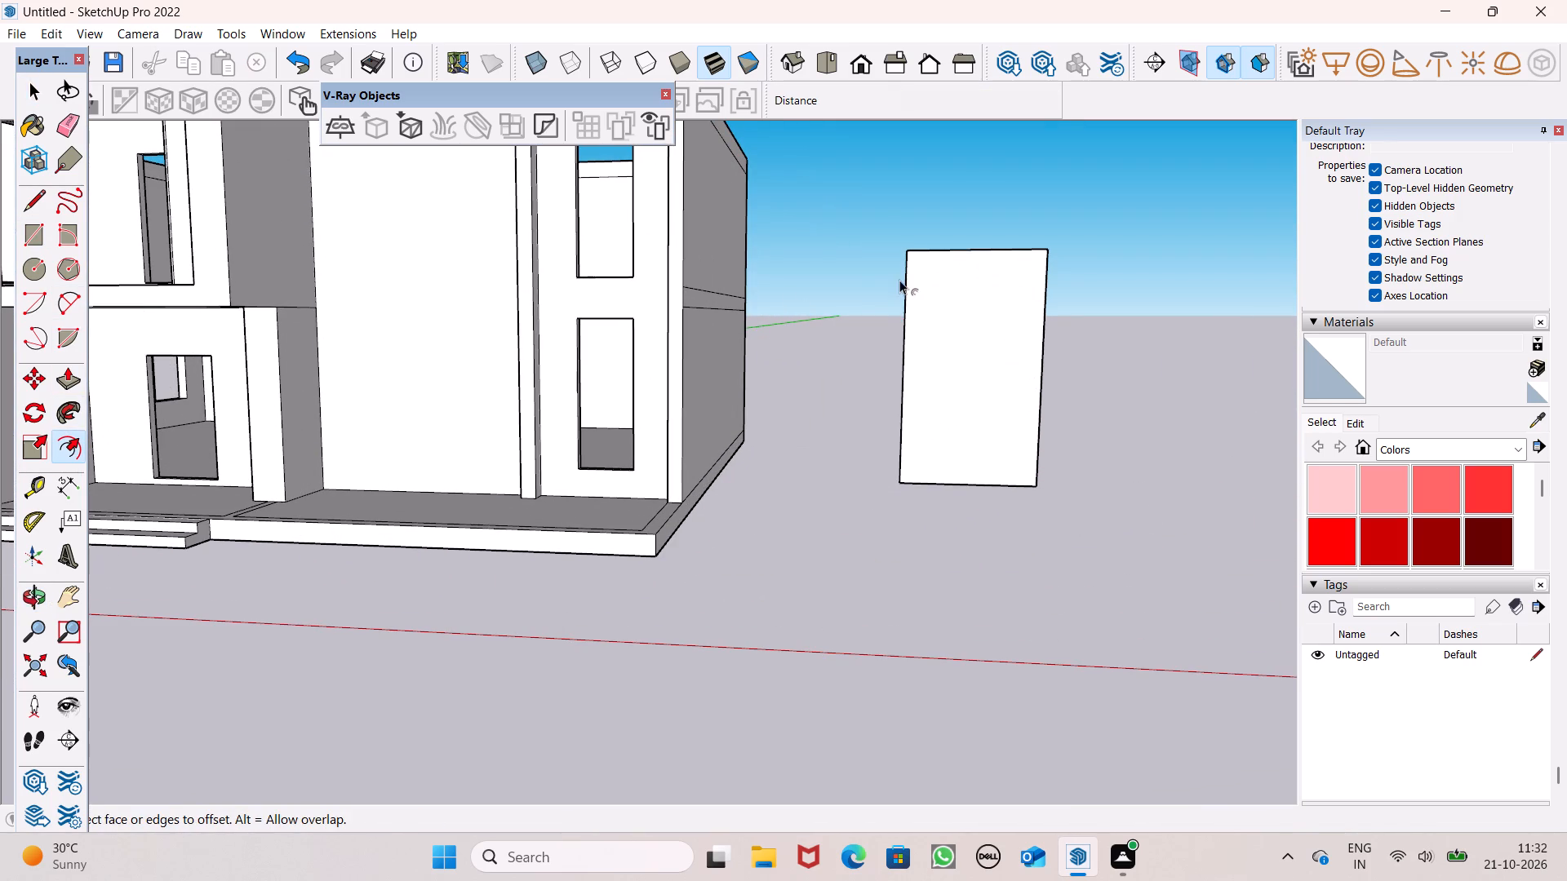
pyautogui.click(934, 259)
pyautogui.click(934, 263)
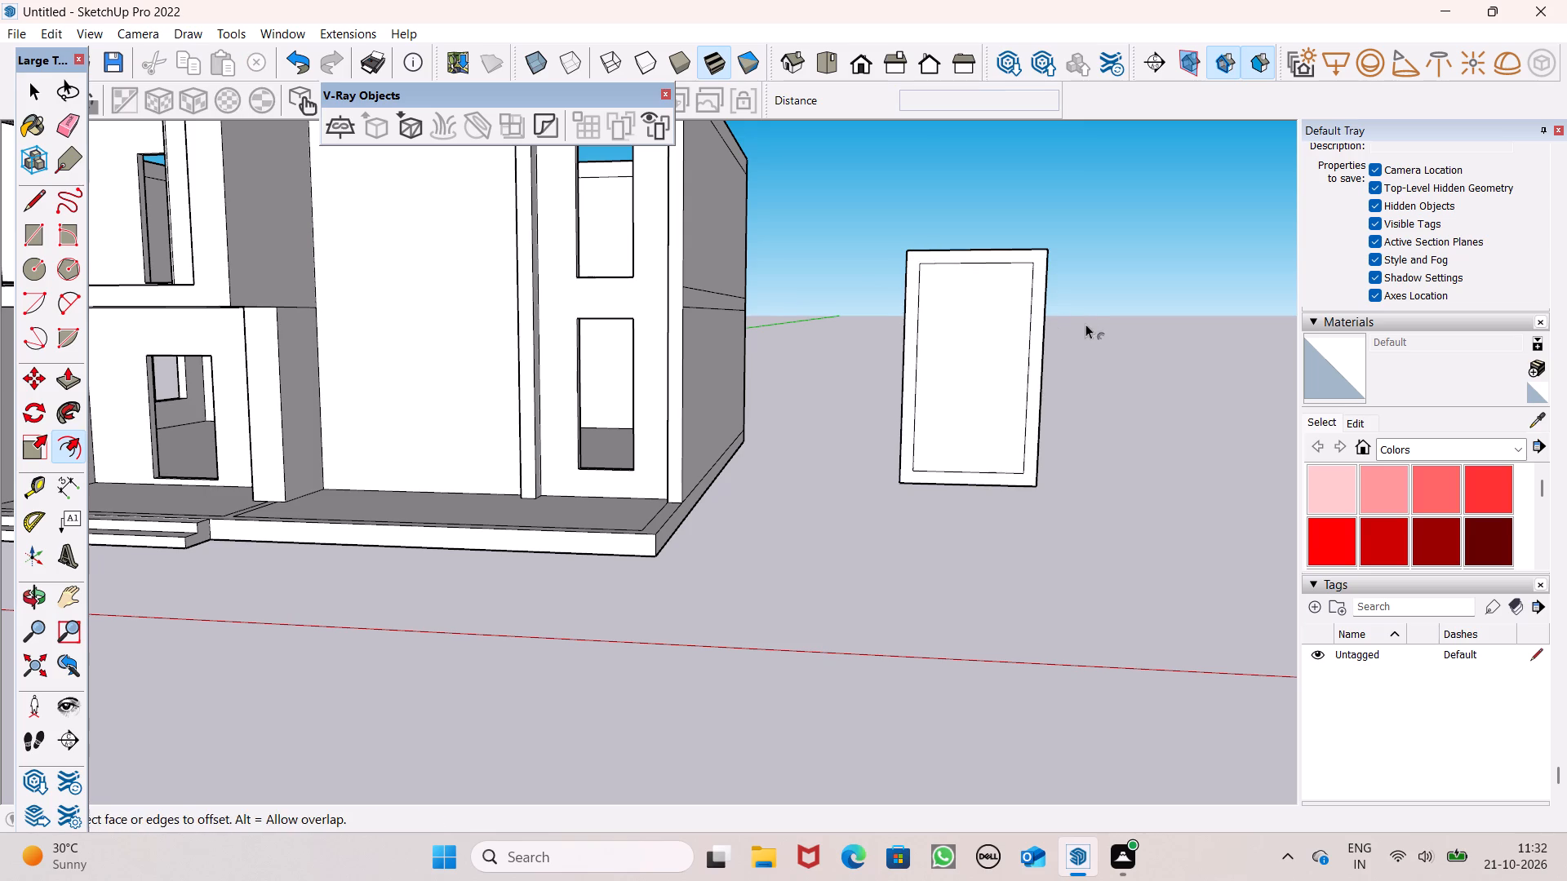
pyautogui.press('space')
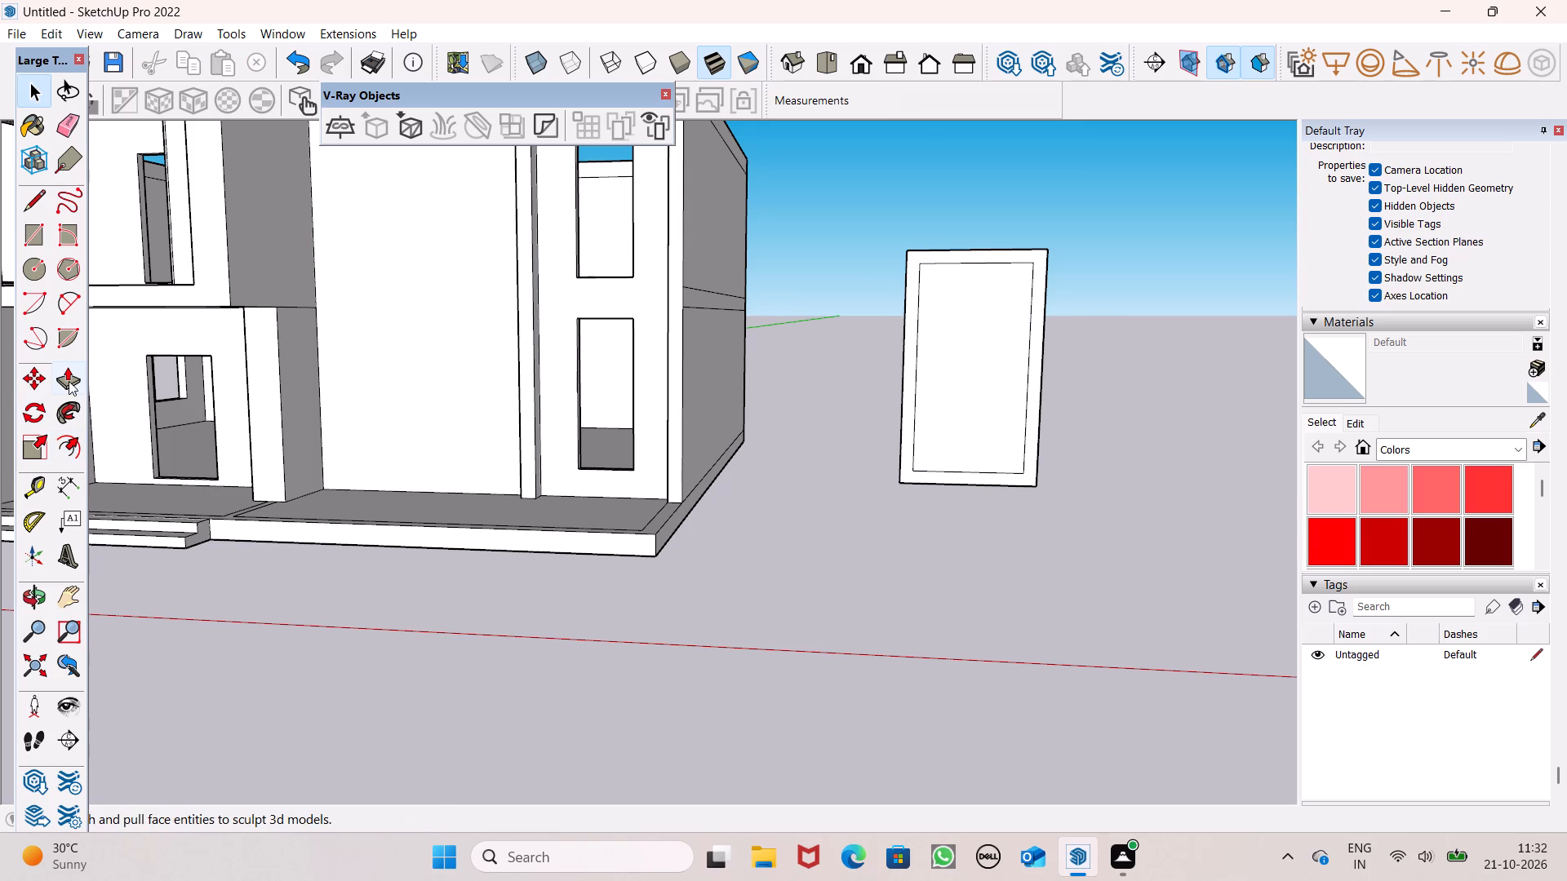
# Push/Pull the border face outward to form a shallow raised door frame around the recessed panel.
pyautogui.click(69, 383)
pyautogui.moveTo(1032, 471); pyautogui.dragTo(1029, 477)
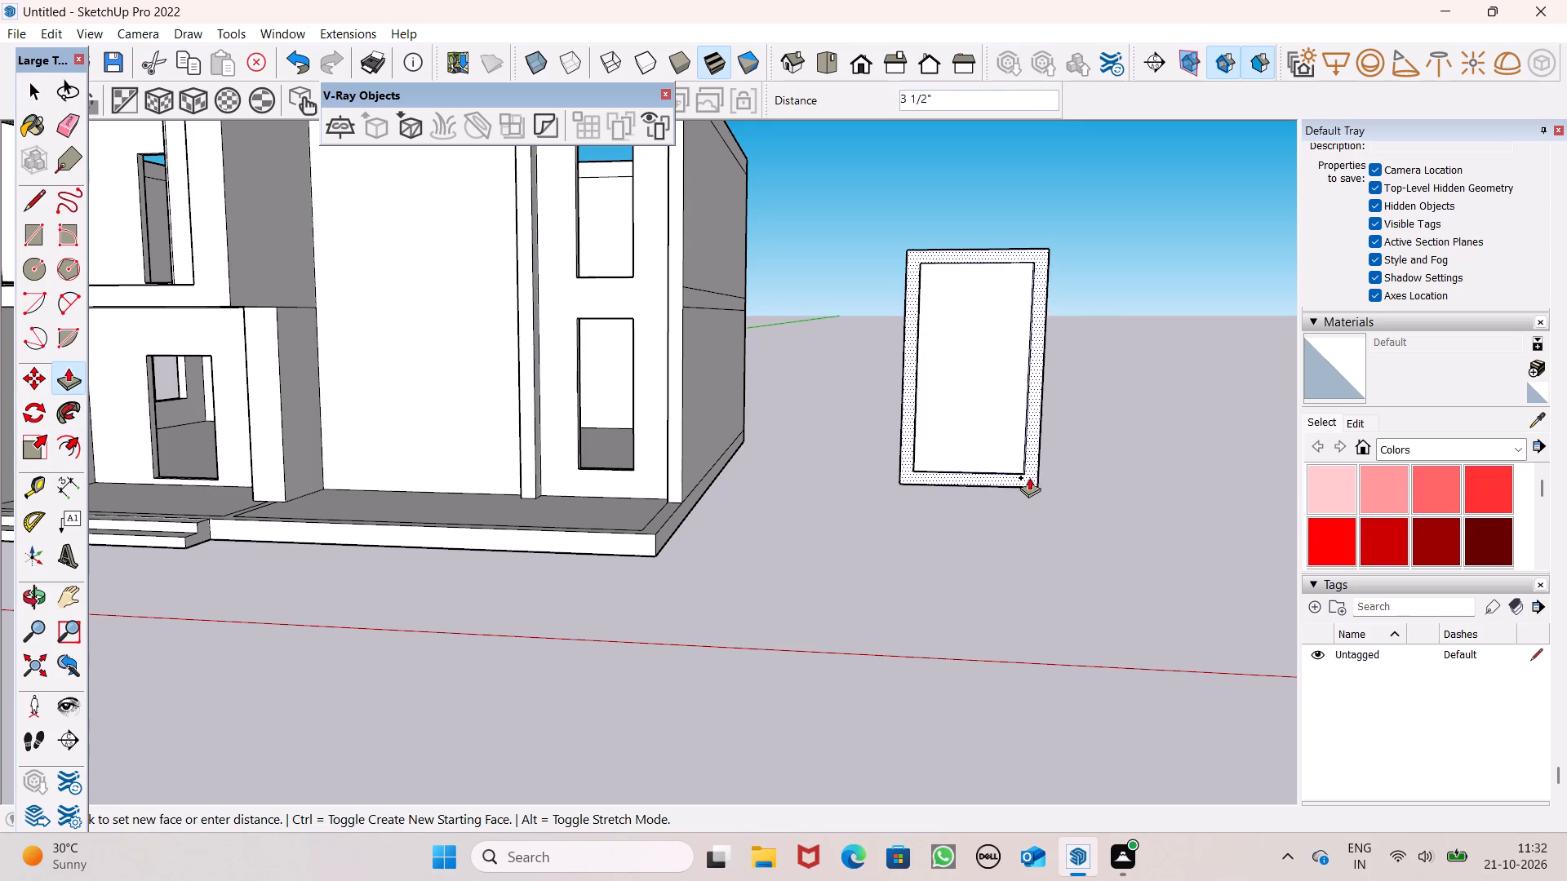
pyautogui.moveTo(1029, 477); pyautogui.dragTo(1025, 485)
pyautogui.moveTo(1069, 524); pyautogui.dragTo(1073, 579, button='middle')
pyautogui.scroll(2, 1027, 634)
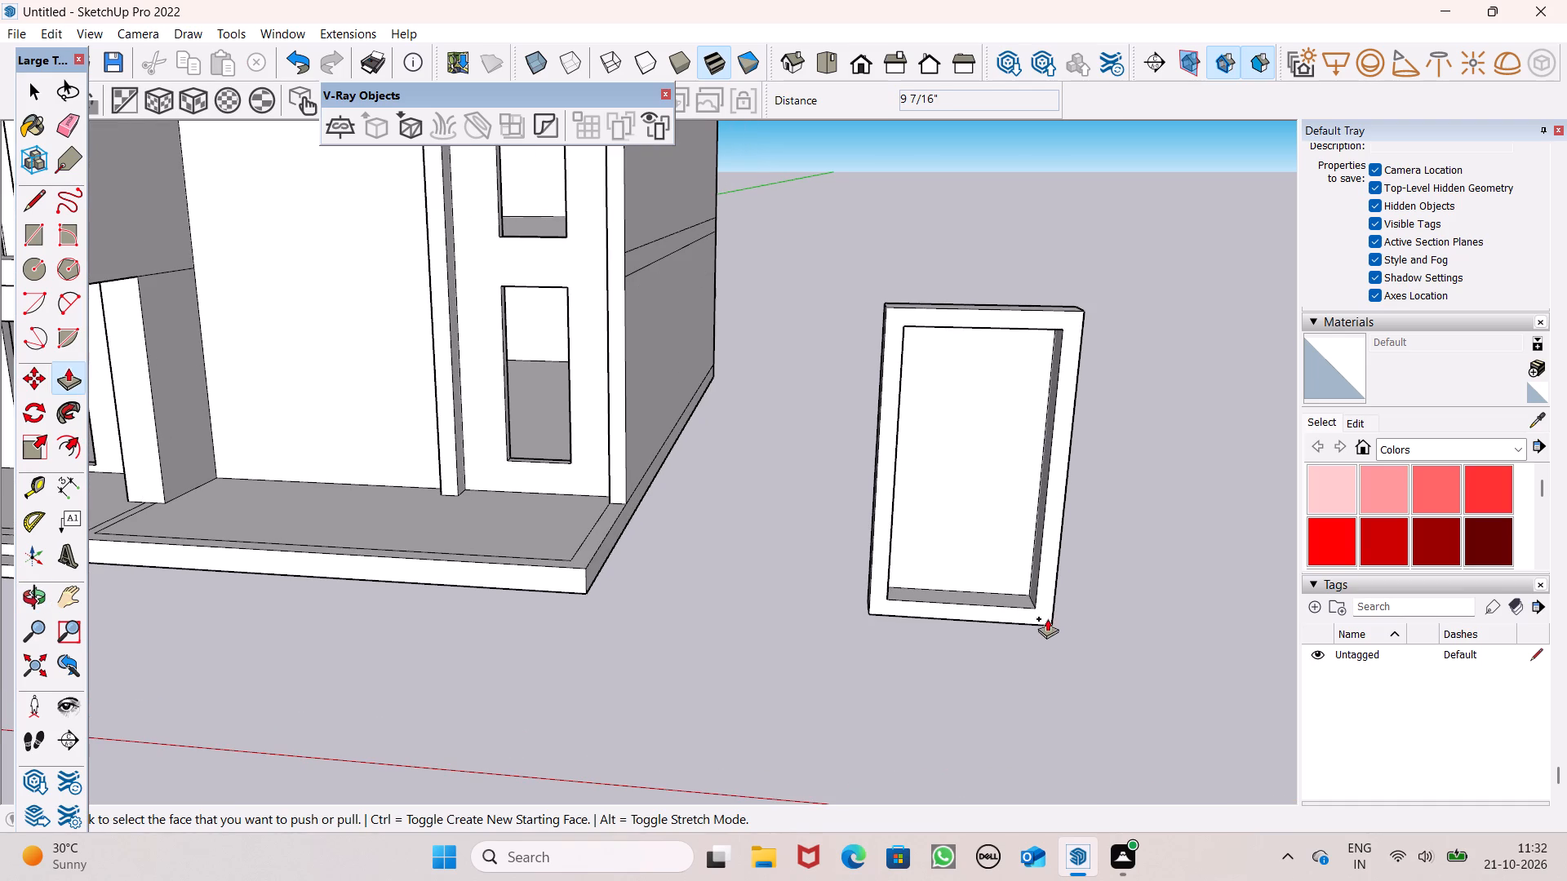
pyautogui.moveTo(1047, 618); pyautogui.dragTo(1046, 598)
pyautogui.hotkey('ctrl', 'z')
pyautogui.hotkey('ctrl', 'z')
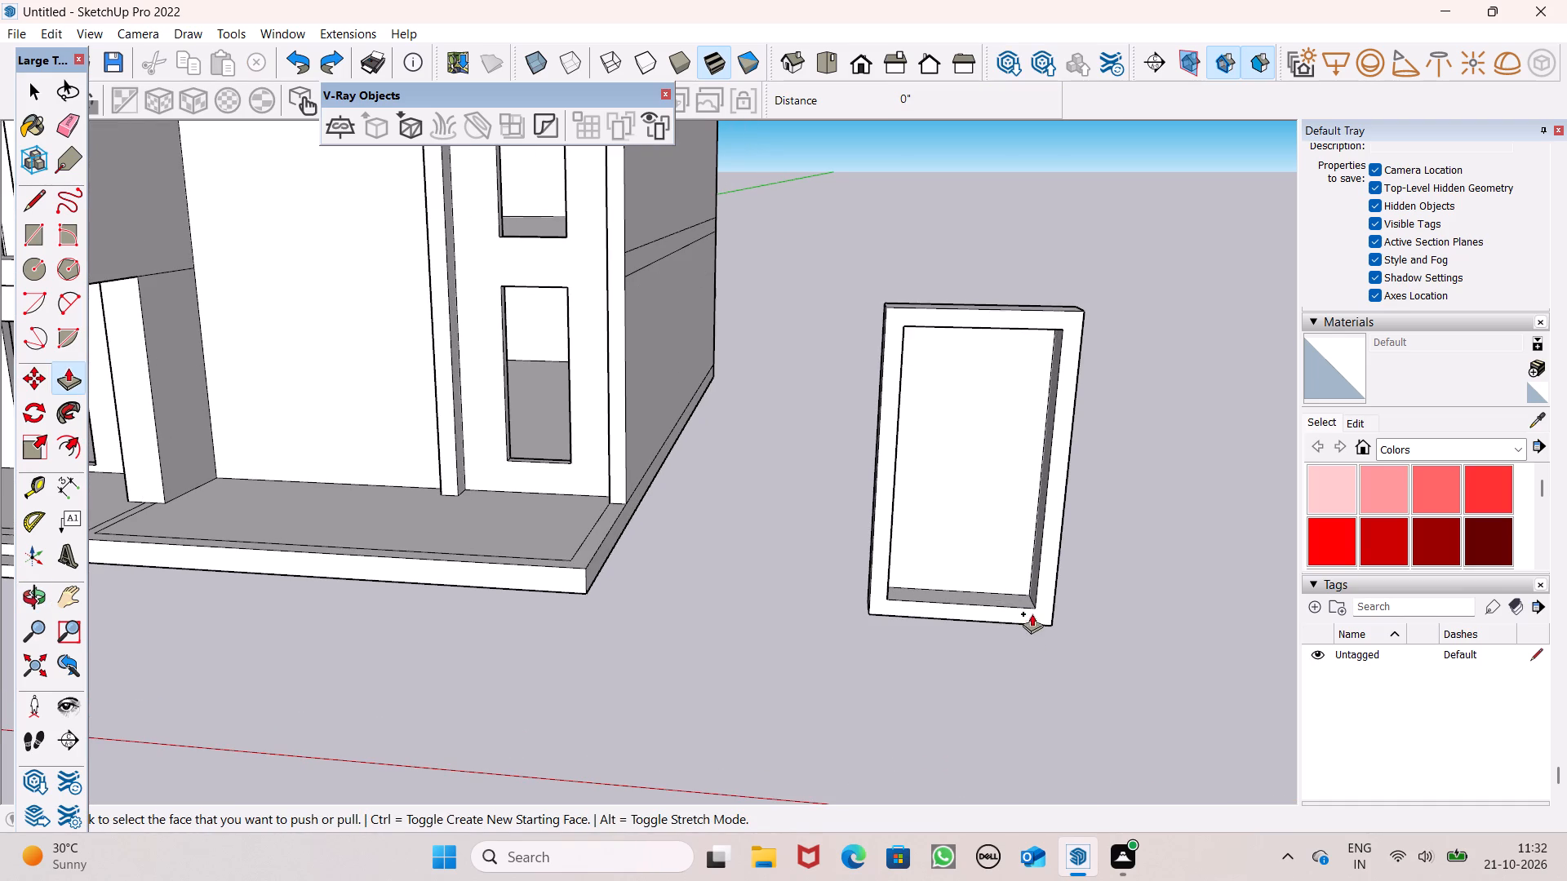
pyautogui.moveTo(1033, 607); pyautogui.dragTo(1037, 615)
pyautogui.click(1037, 615)
pyautogui.press('space')
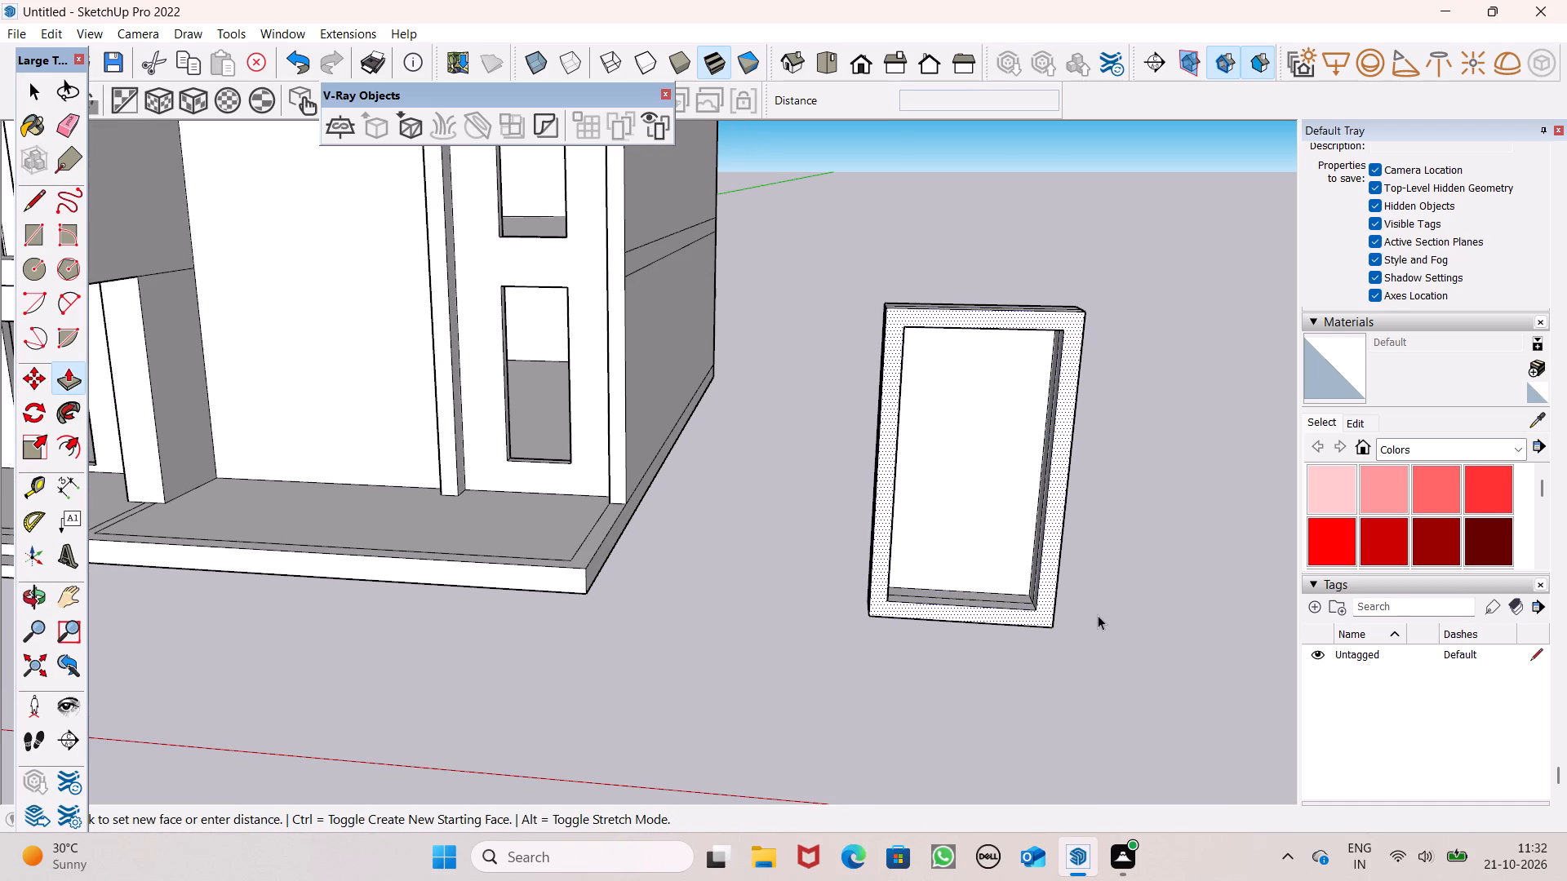
pyautogui.click(1107, 613)
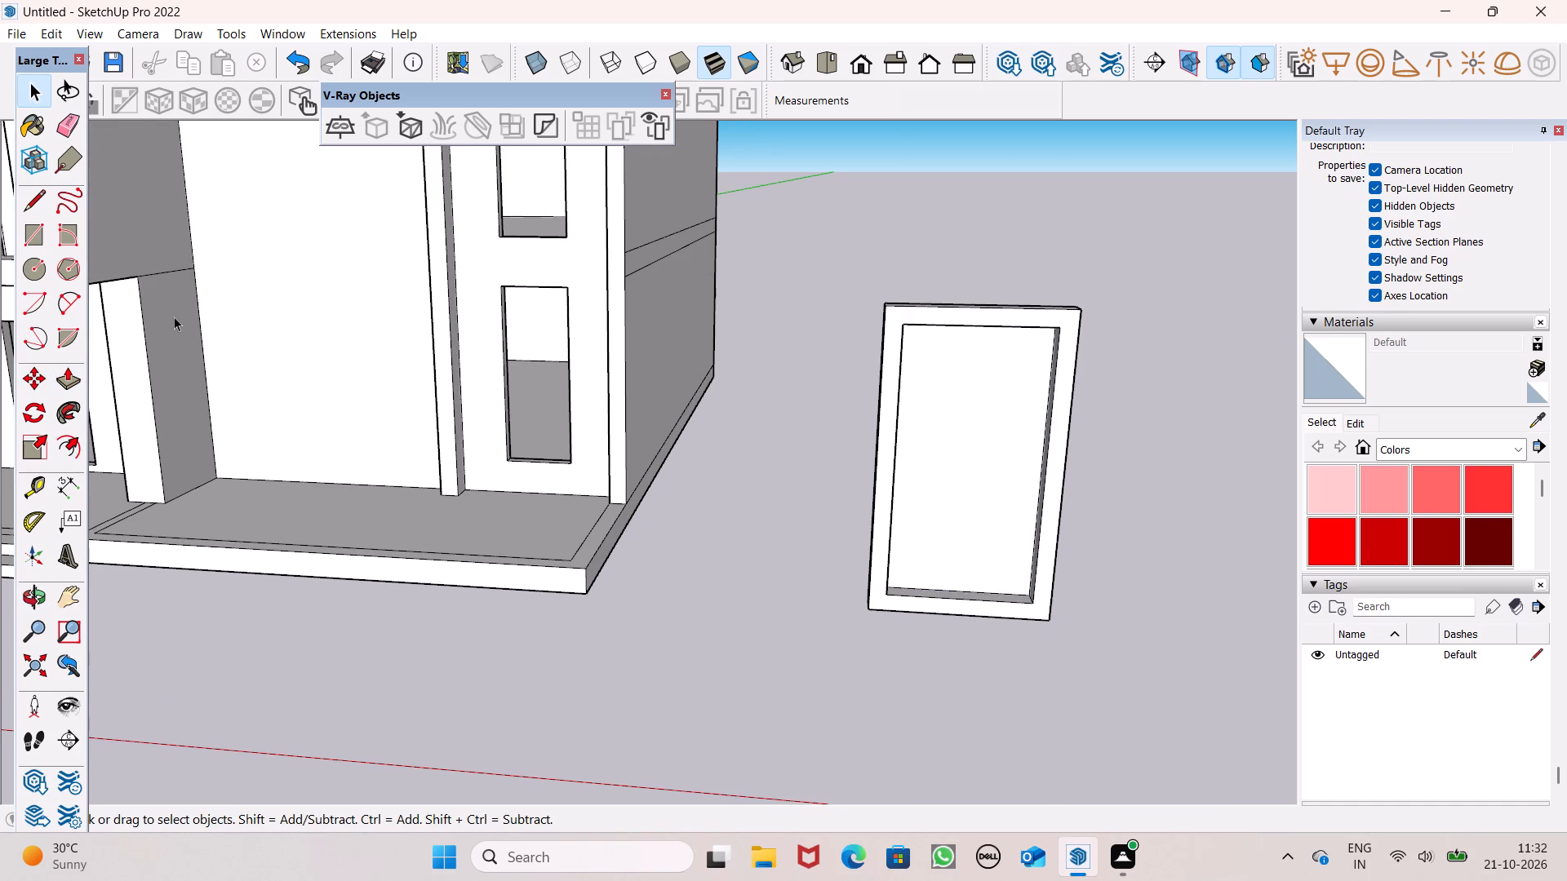
# Draw a narrow vertical rectangle for the handle on the door panel, near its right edge at mid-height.
pyautogui.click(33, 230)
pyautogui.scroll(4, 997, 503)
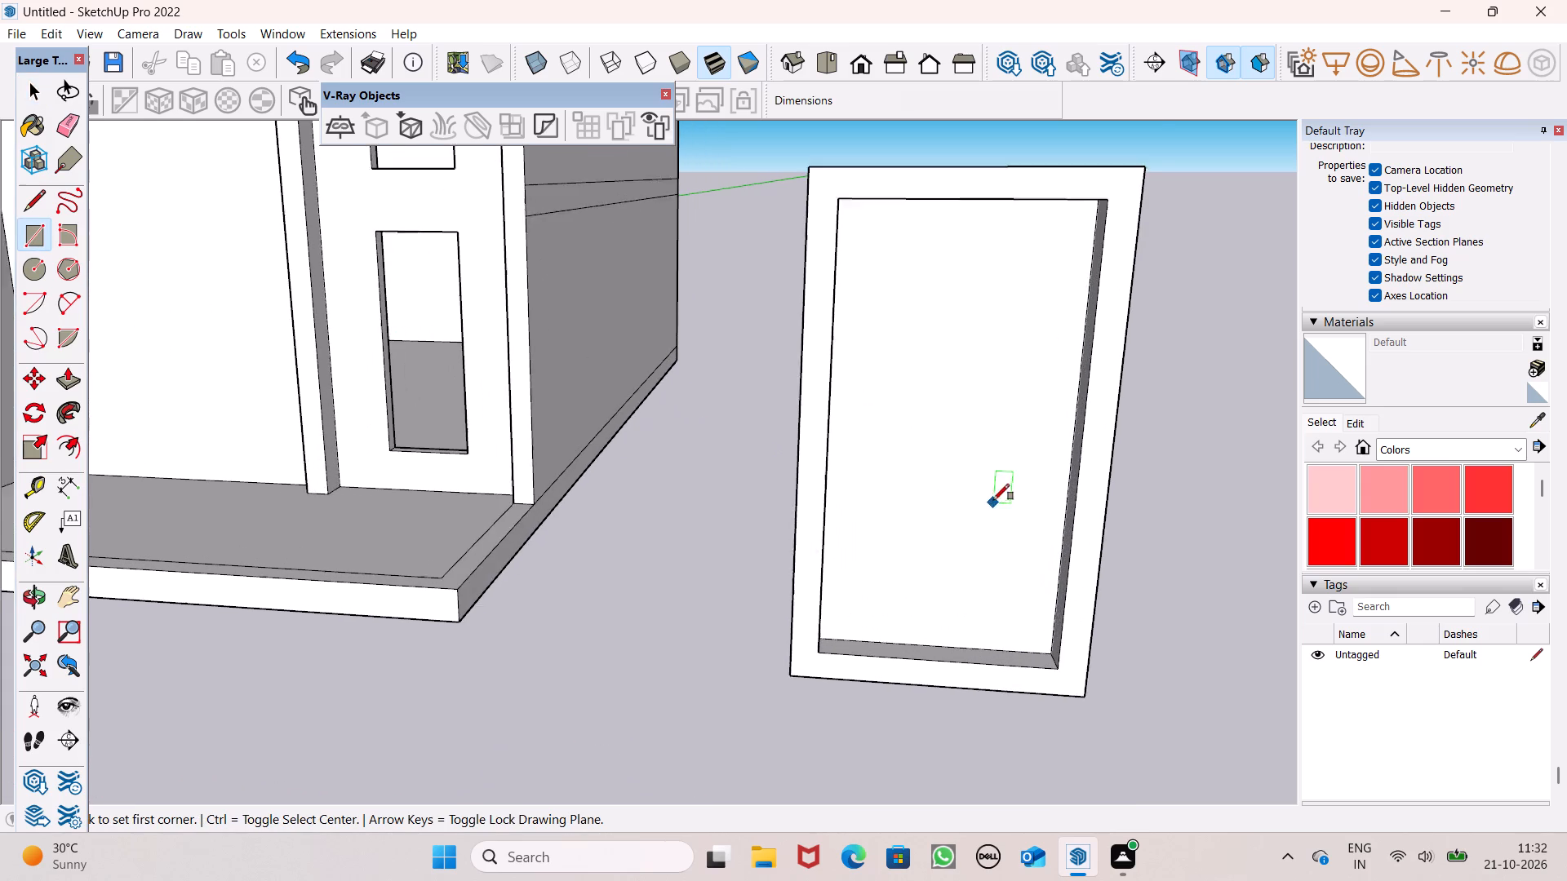
pyautogui.scroll(2, 993, 500)
pyautogui.moveTo(1031, 420); pyautogui.dragTo(1040, 417, button='middle')
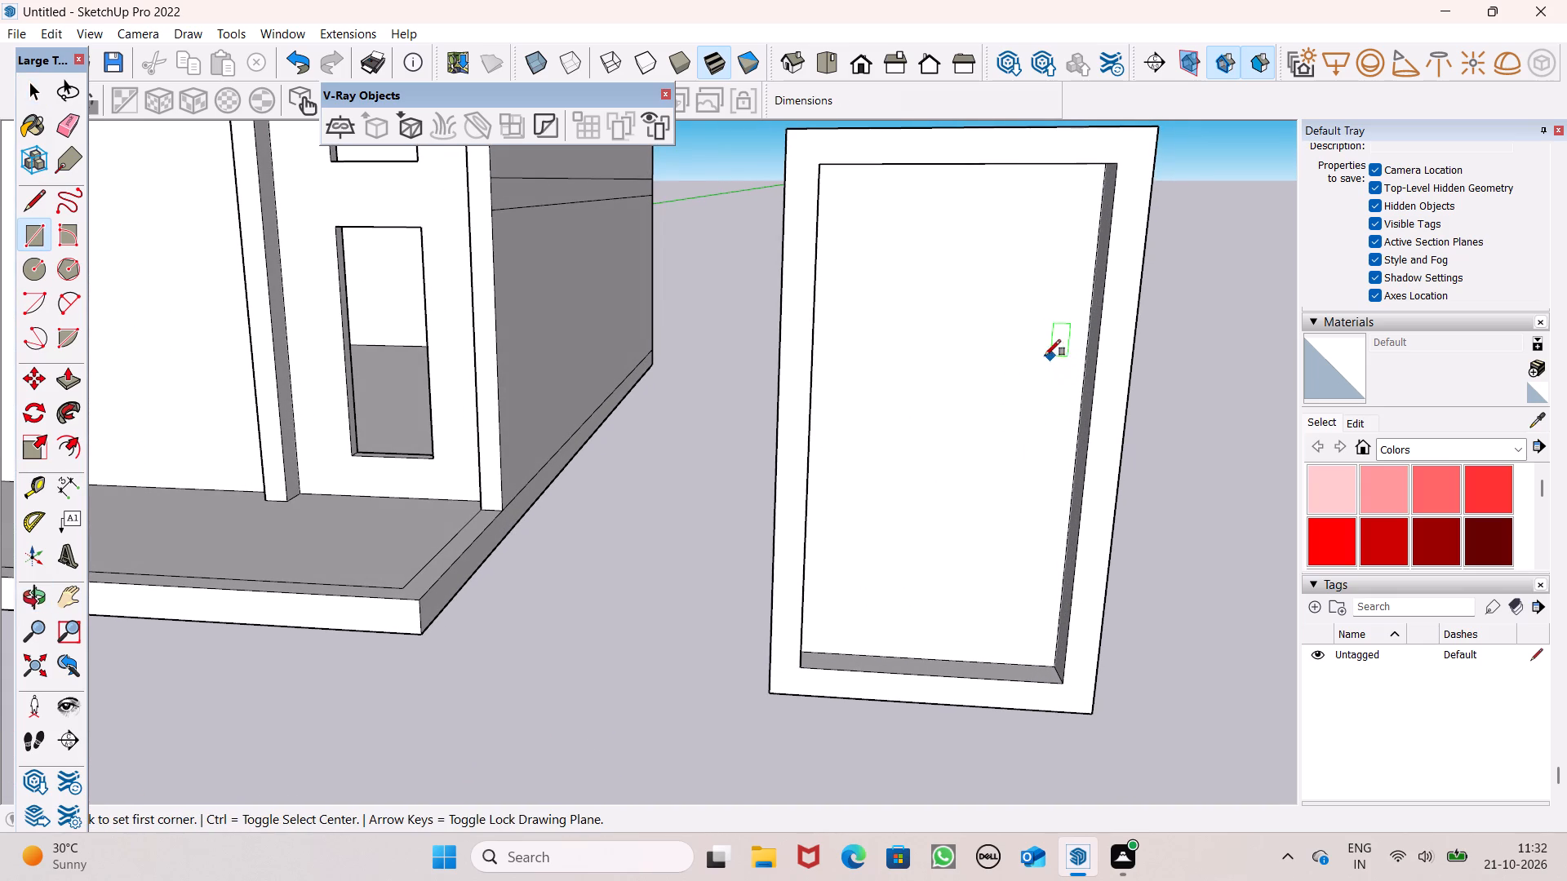
pyautogui.click(1037, 352)
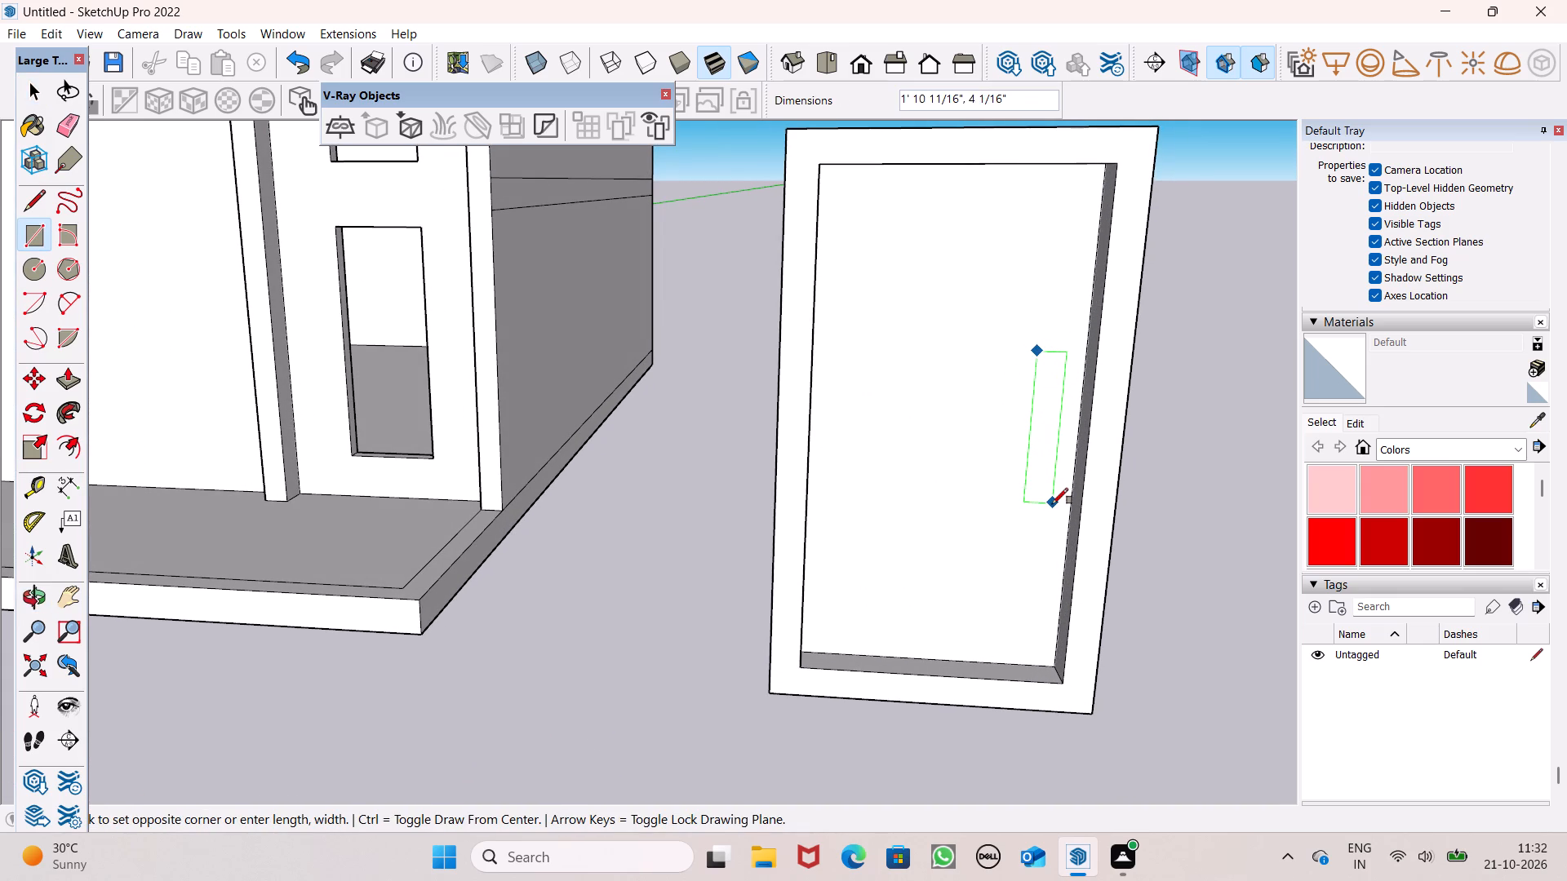
pyautogui.click(1041, 518)
pyautogui.press('space')
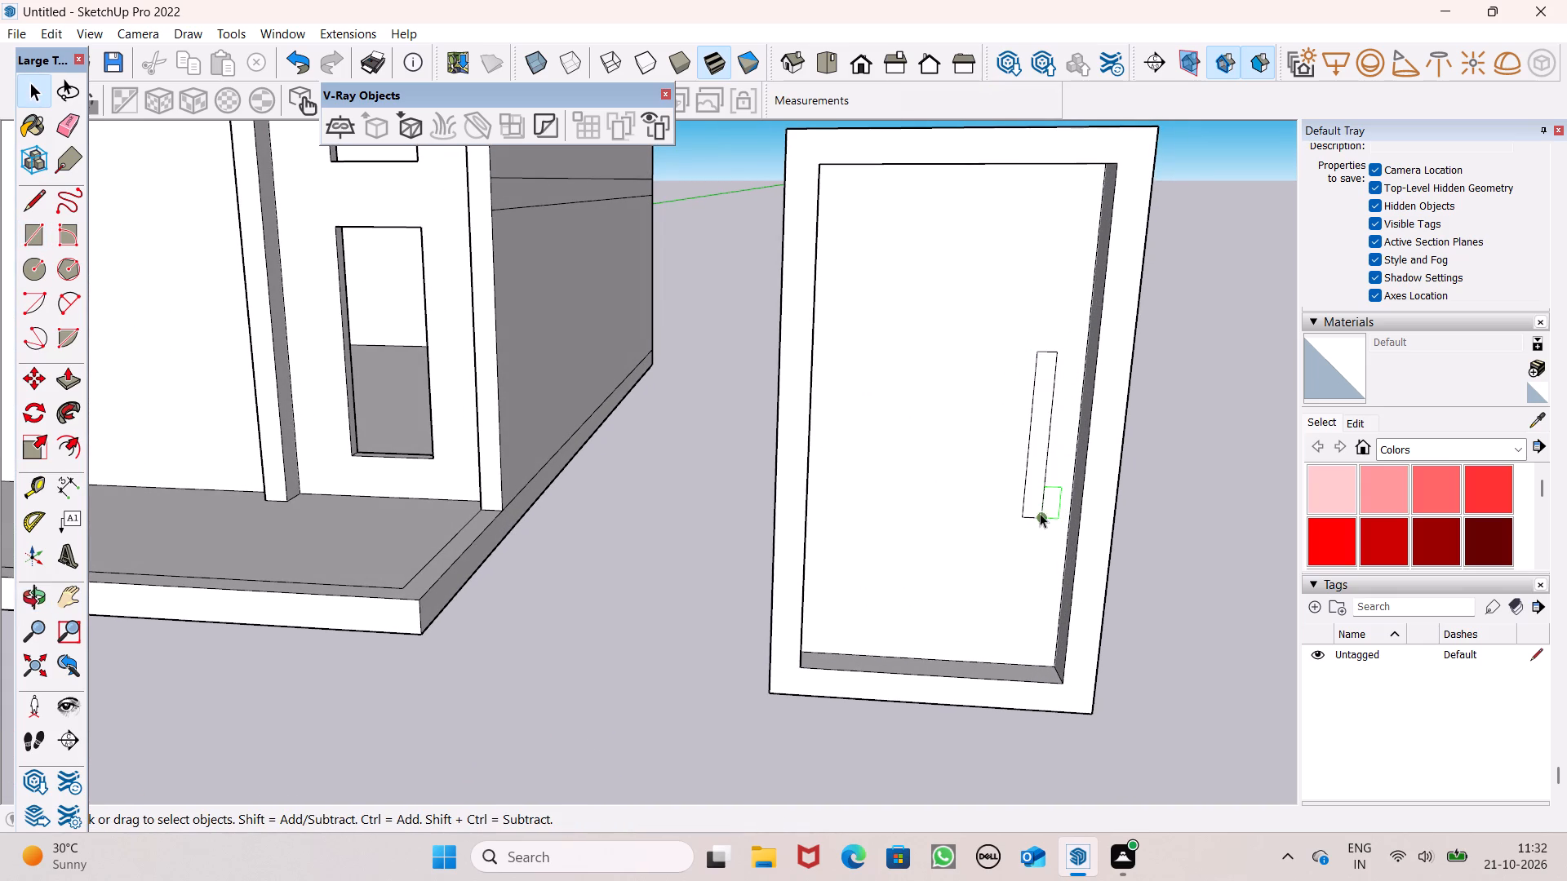
# Move the handle rectangle slightly closer to the right side of the door frame.
pyautogui.doubleClick(1032, 506)
pyautogui.press('m')
pyautogui.press('Return')
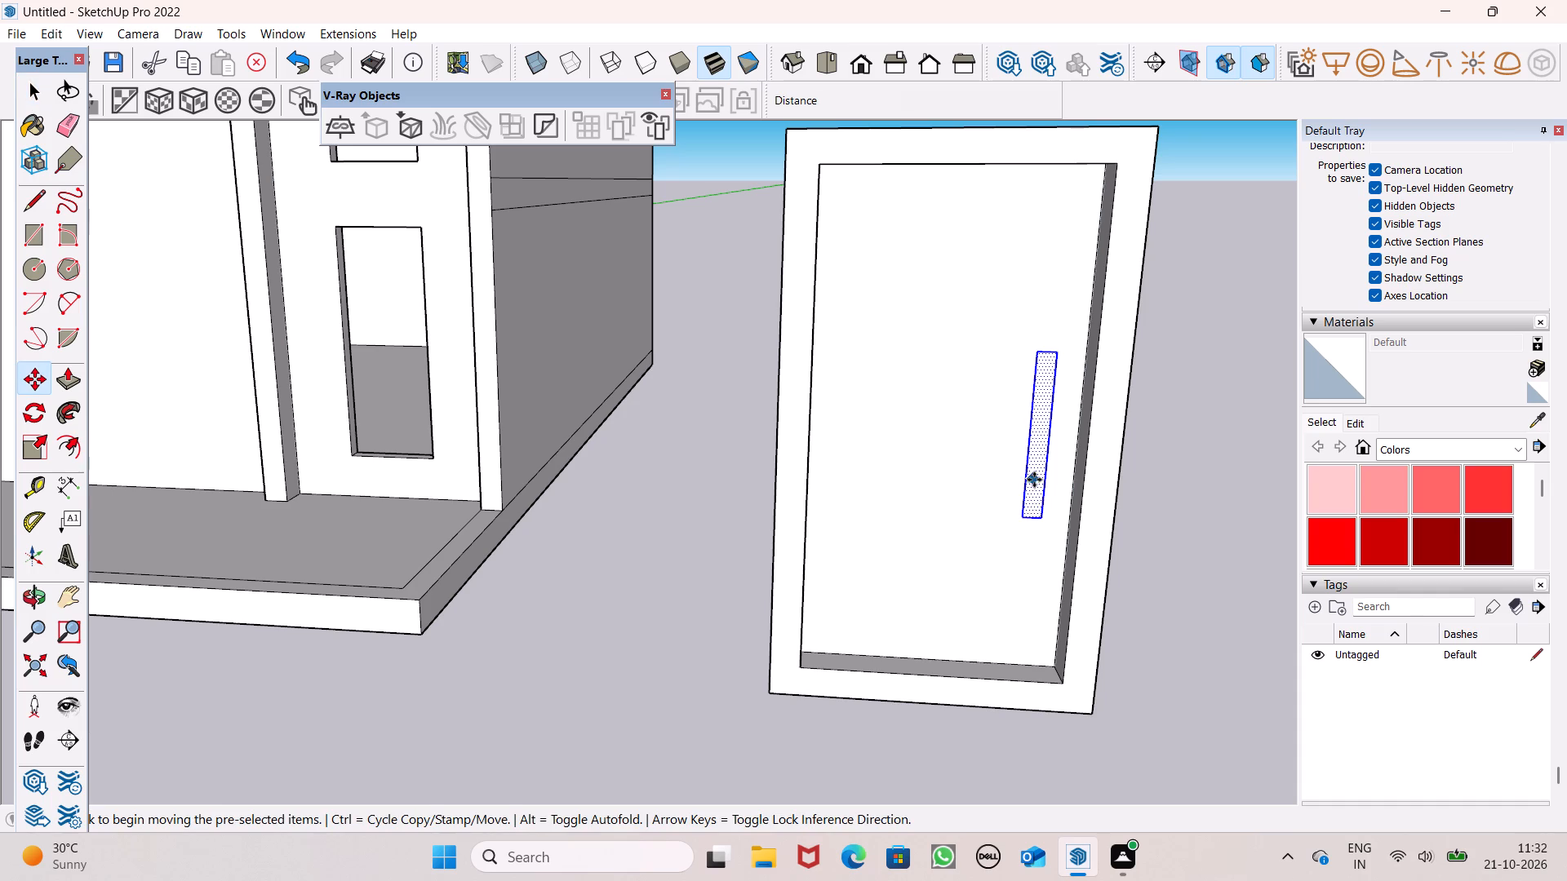
pyautogui.moveTo(1034, 480); pyautogui.dragTo(1041, 473)
pyautogui.press('space')
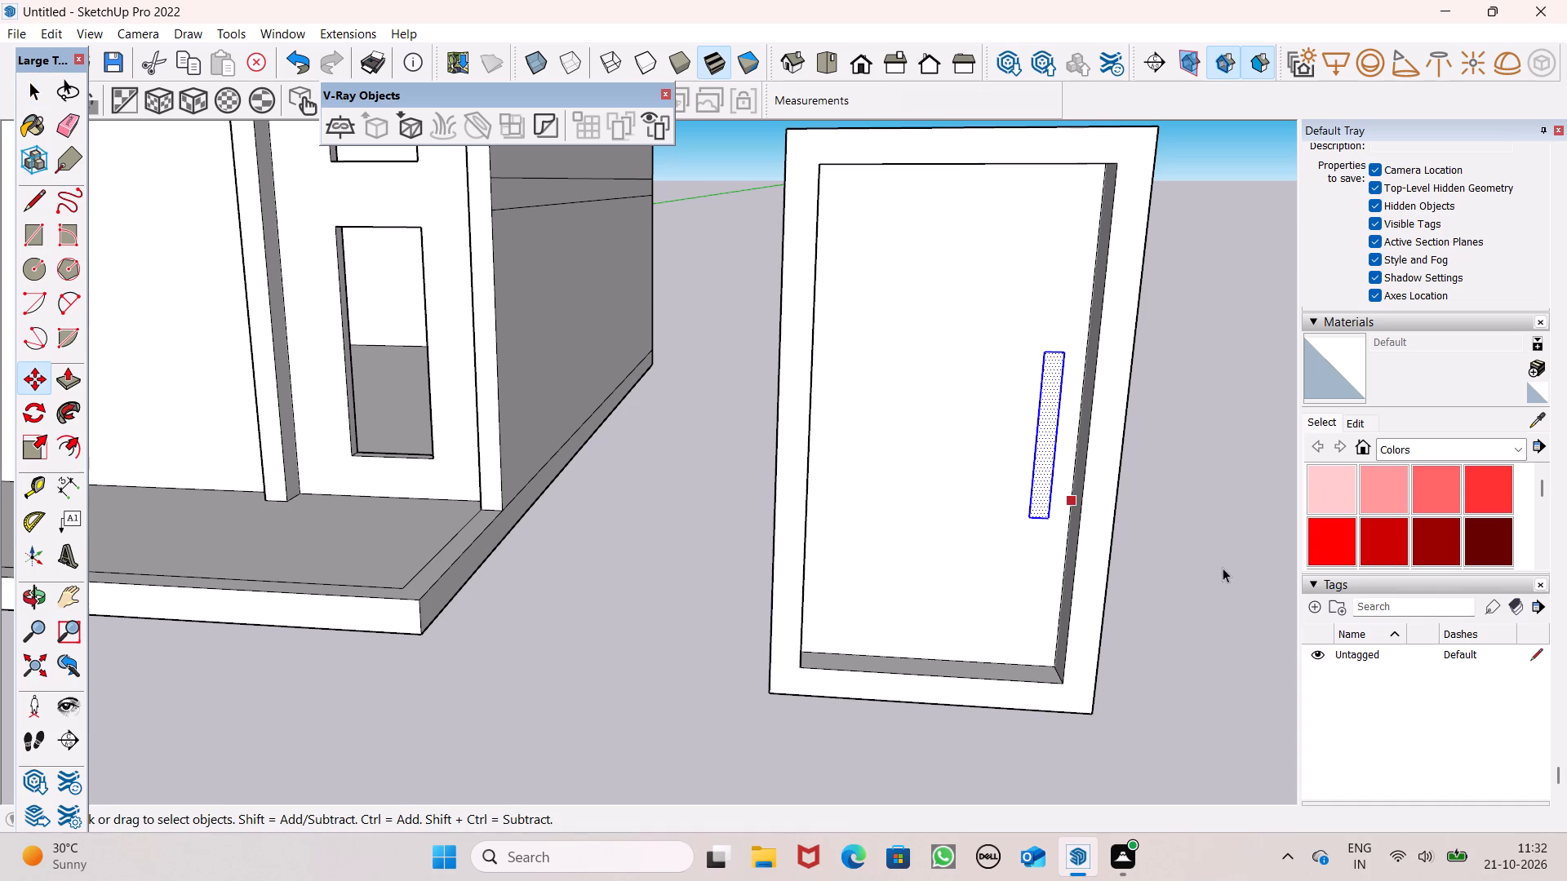
pyautogui.click(1227, 568)
# Push/Pull the handle rectangle outward about 5 3/16" to form a raised door handle.
pyautogui.click(71, 382)
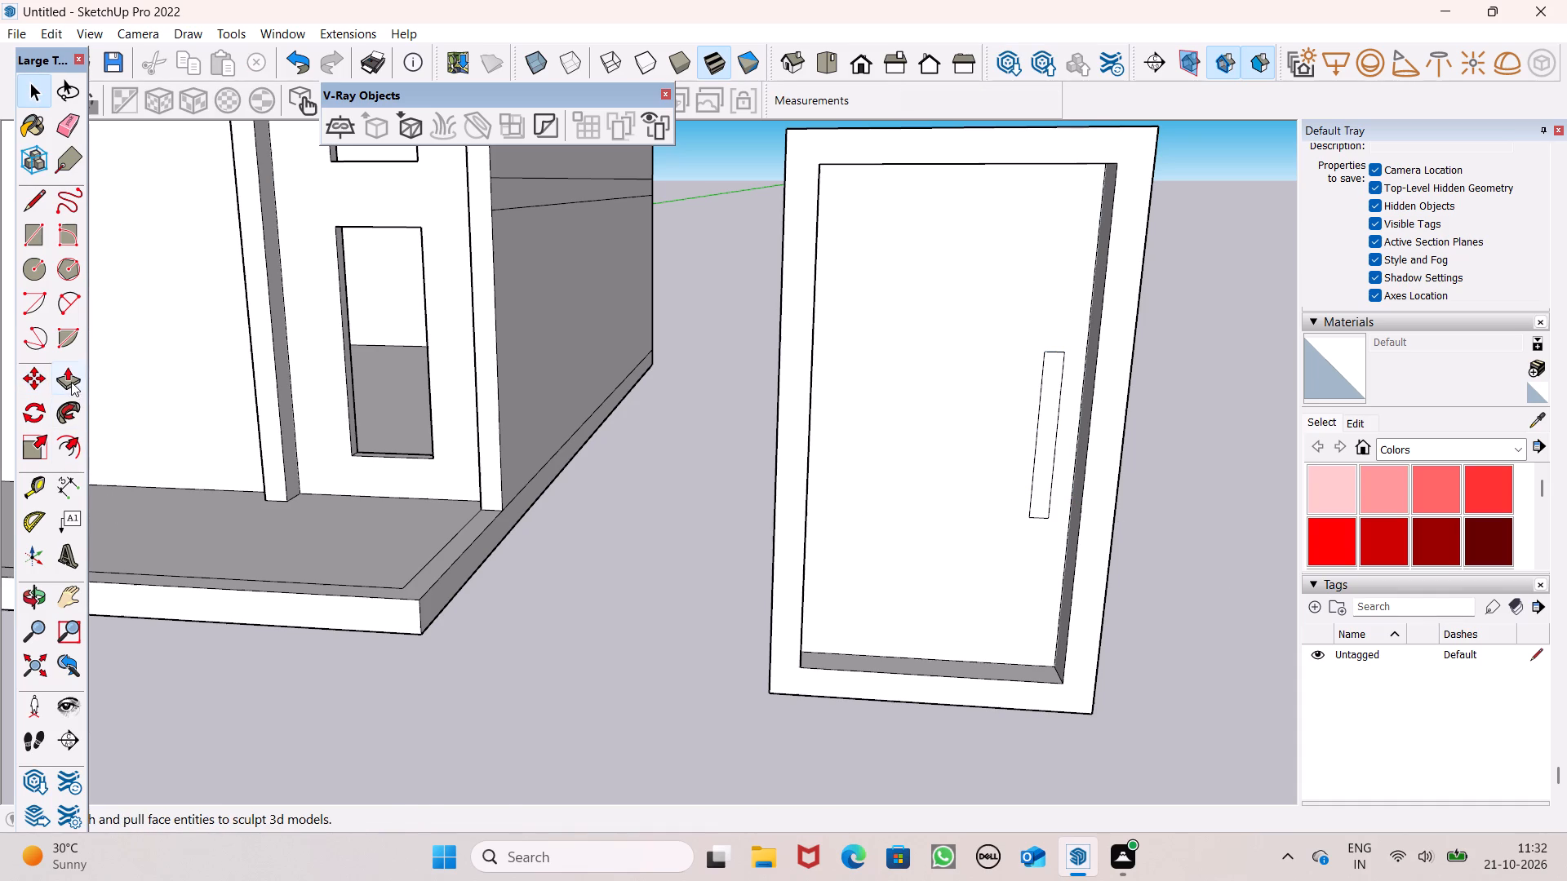
pyautogui.moveTo(873, 568); pyautogui.dragTo(891, 592, button='middle')
pyautogui.moveTo(1032, 476); pyautogui.dragTo(1032, 477)
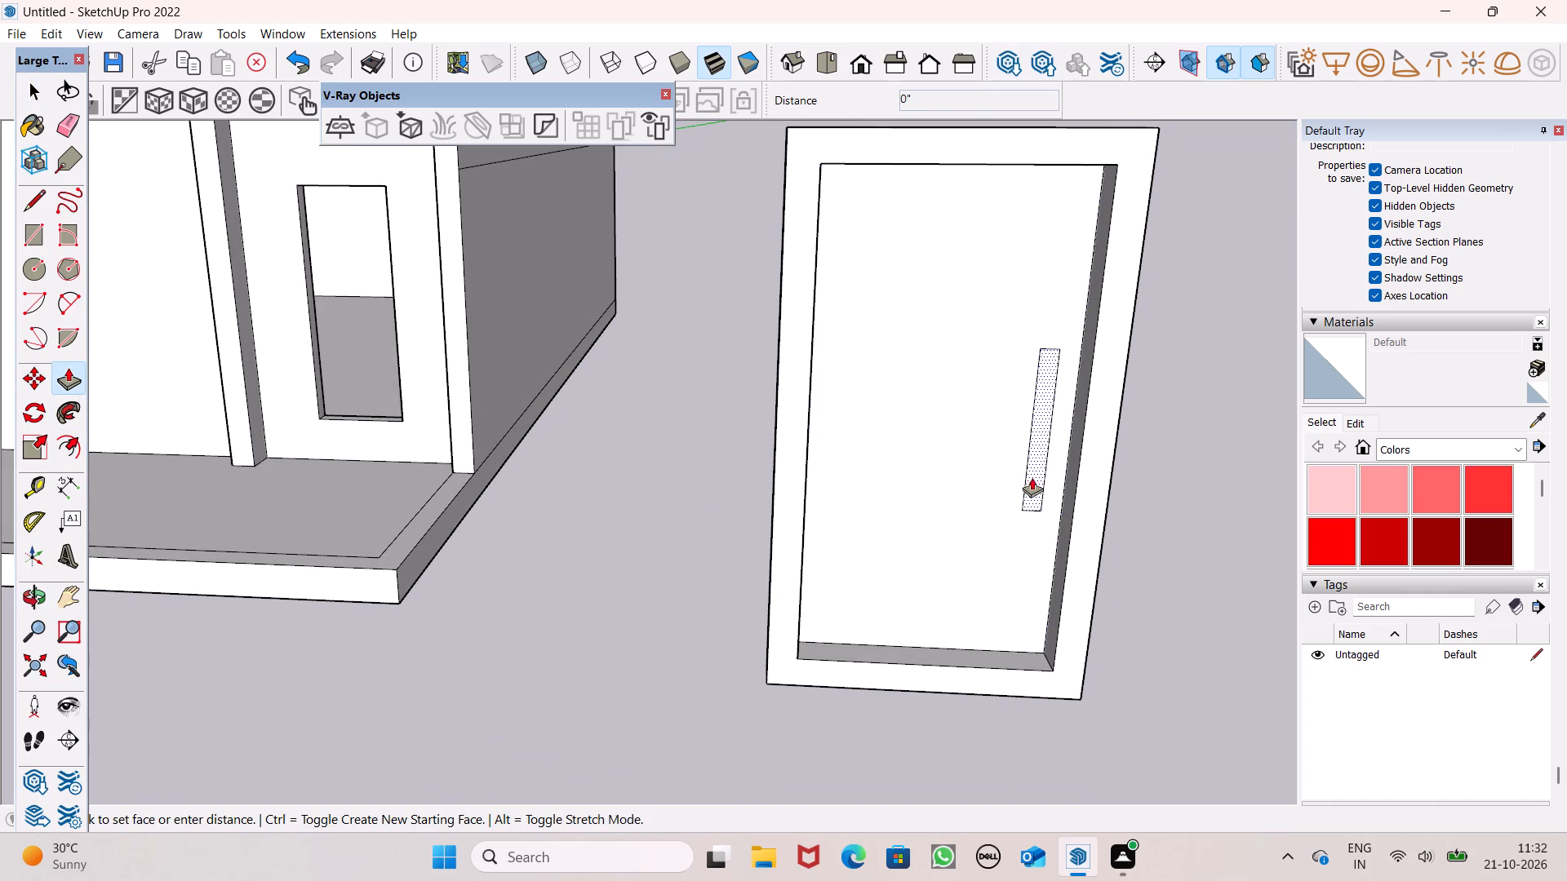
pyautogui.moveTo(1032, 477); pyautogui.dragTo(1033, 492)
pyautogui.click(1033, 492)
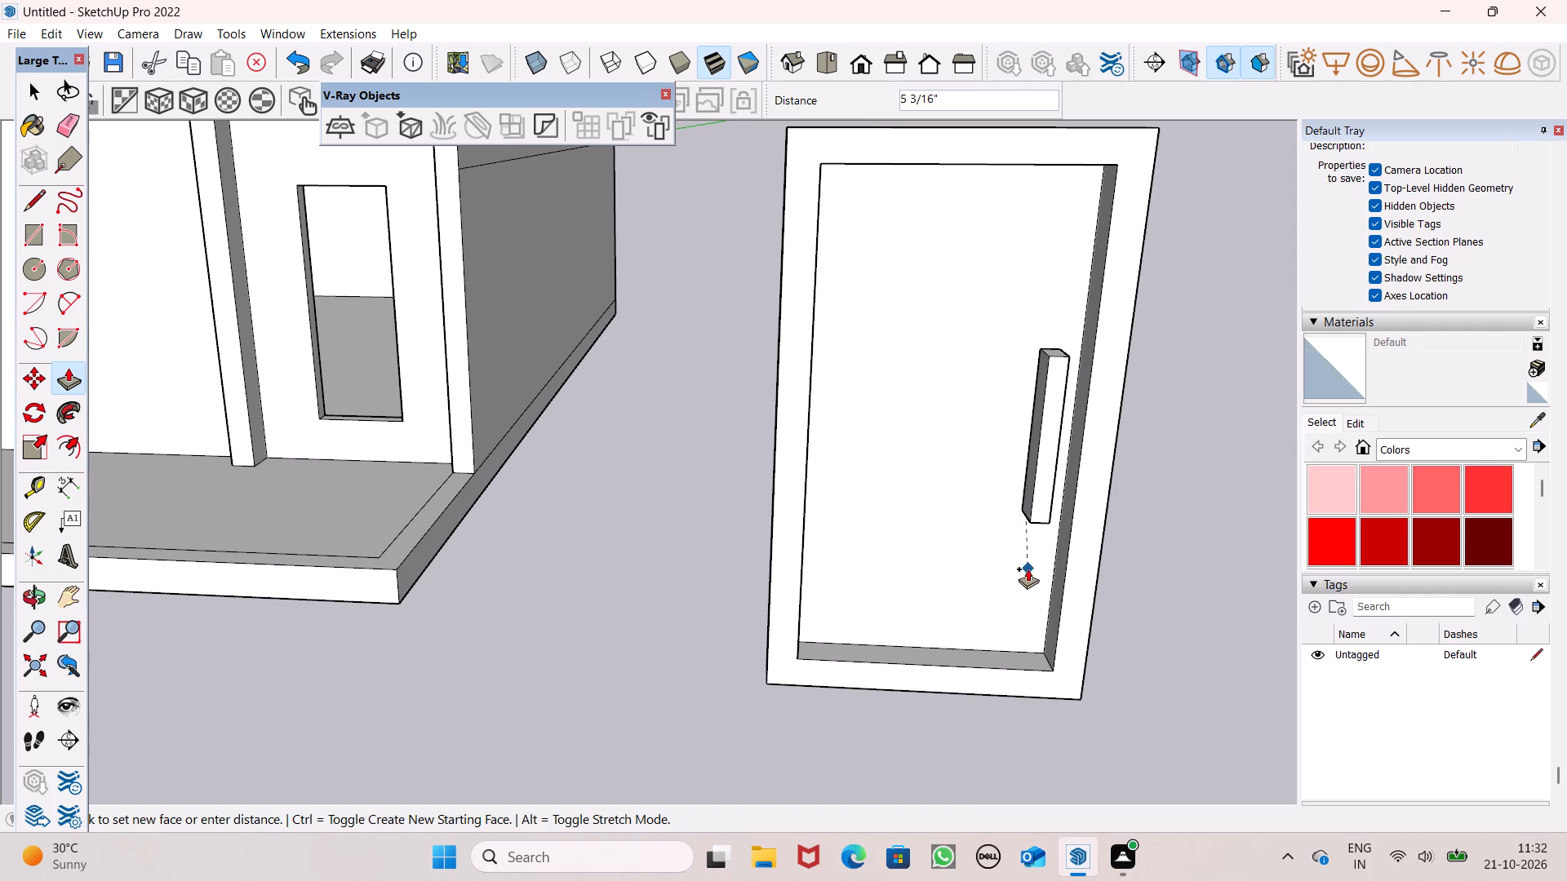
pyautogui.hotkey('ctrl', 'z')
pyautogui.moveTo(1033, 489); pyautogui.dragTo(1036, 505)
pyautogui.press('space')
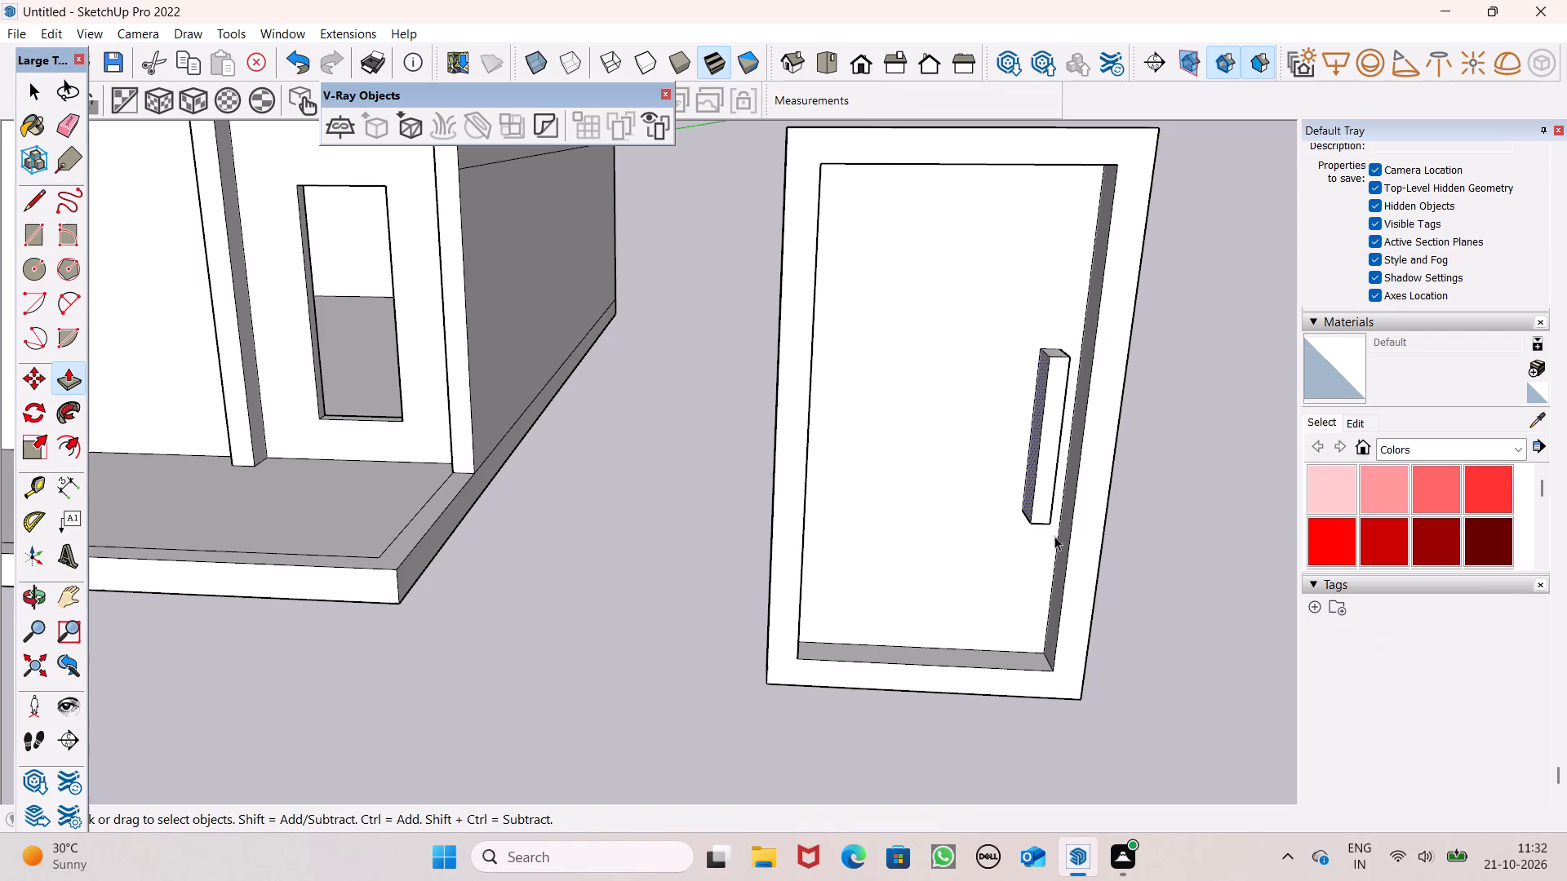
pyautogui.click(1189, 619)
# Draw a horizontal line about 3' 2 3/4" long across the upper part of the recessed door panel, between its side edges.
pyautogui.scroll(-2, 882, 435)
pyautogui.moveTo(869, 469); pyautogui.dragTo(835, 405, button='middle')
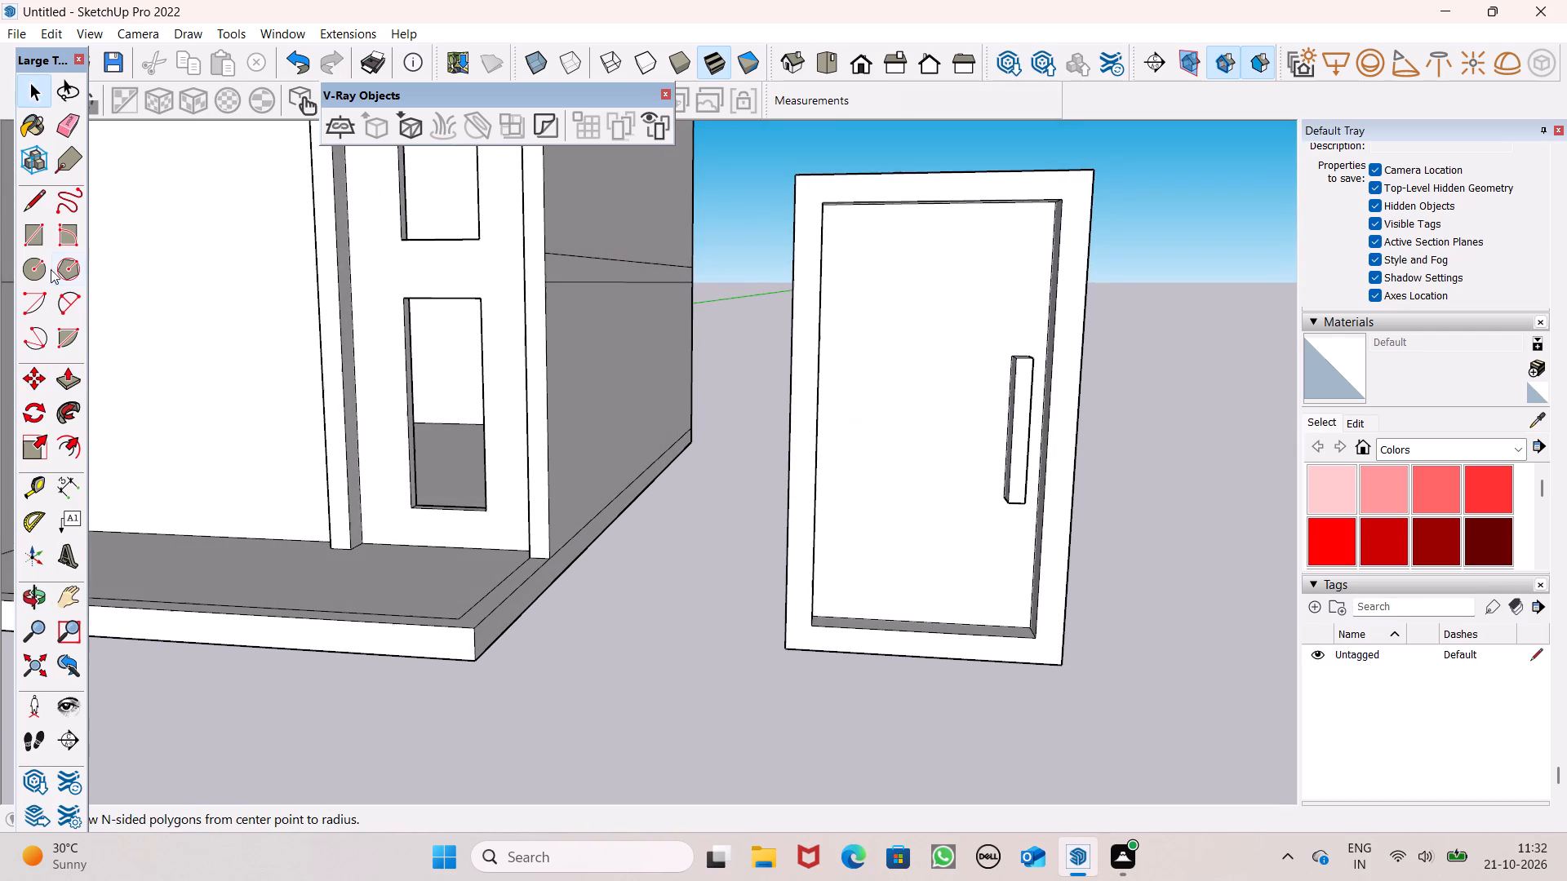
pyautogui.click(39, 209)
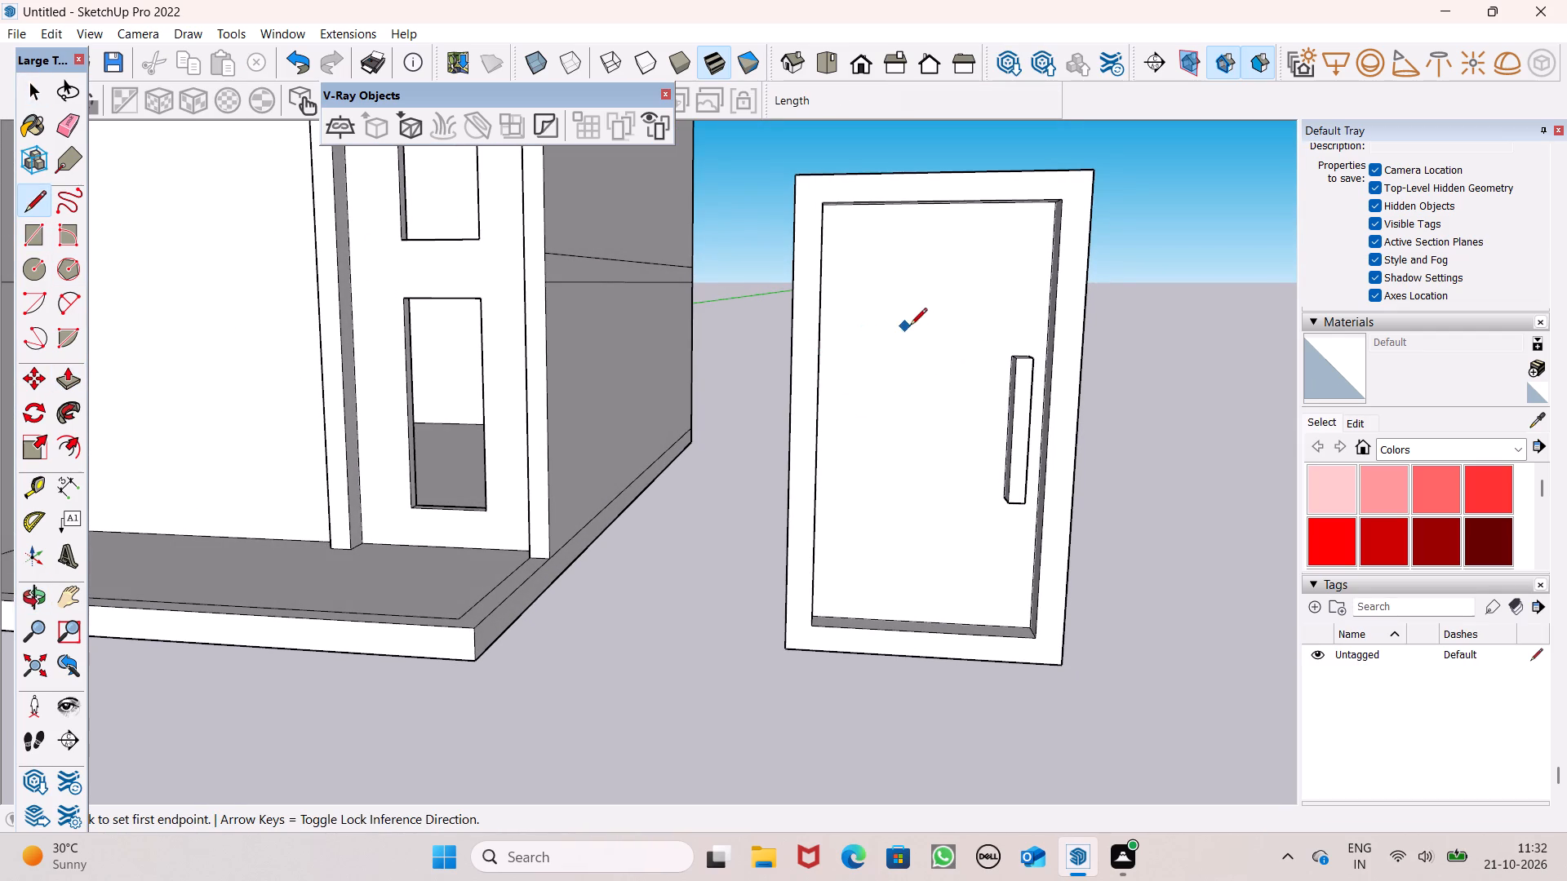
pyautogui.moveTo(829, 321); pyautogui.dragTo(681, 324, button='middle')
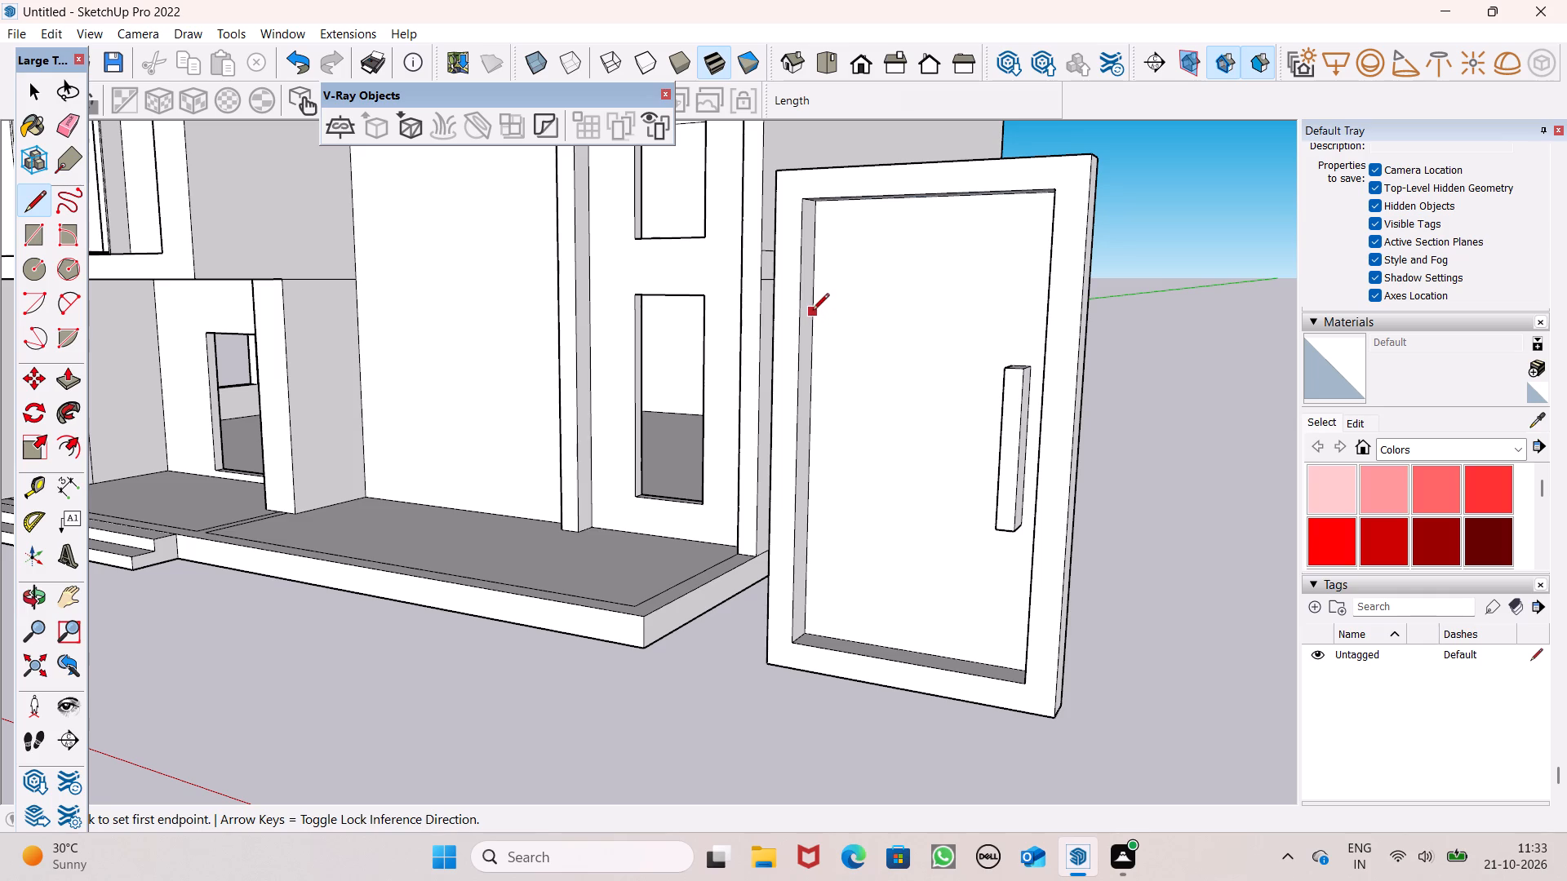
pyautogui.click(812, 303)
pyautogui.moveTo(997, 331); pyautogui.dragTo(1055, 327, button='middle')
pyautogui.moveTo(1023, 326); pyautogui.dragTo(1045, 332, button='middle')
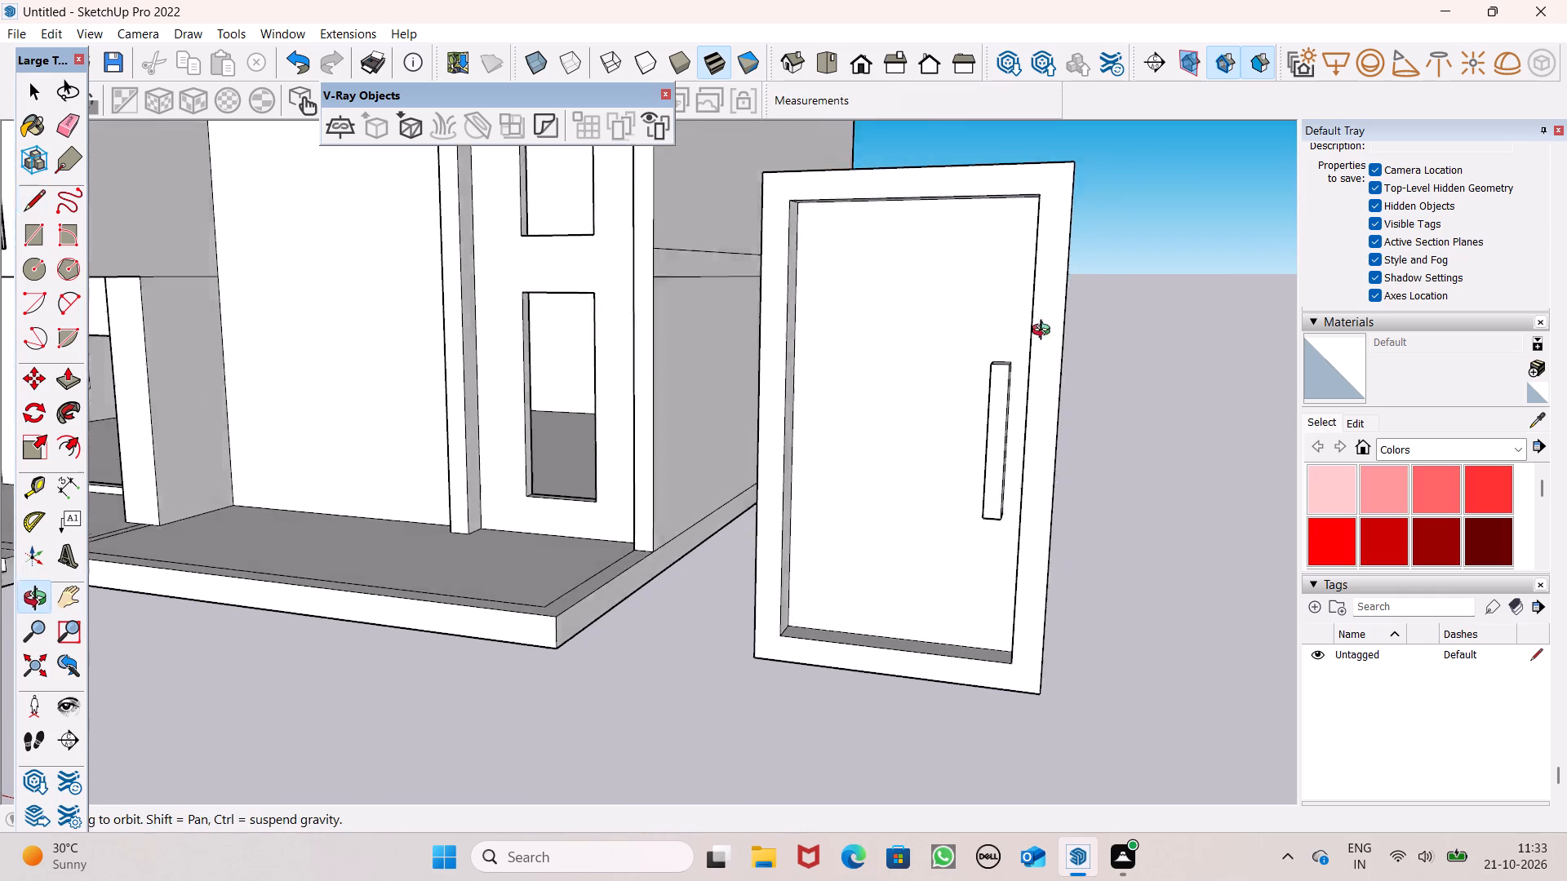
pyautogui.moveTo(1045, 332); pyautogui.dragTo(1116, 326, button='middle')
pyautogui.scroll(3, 967, 308)
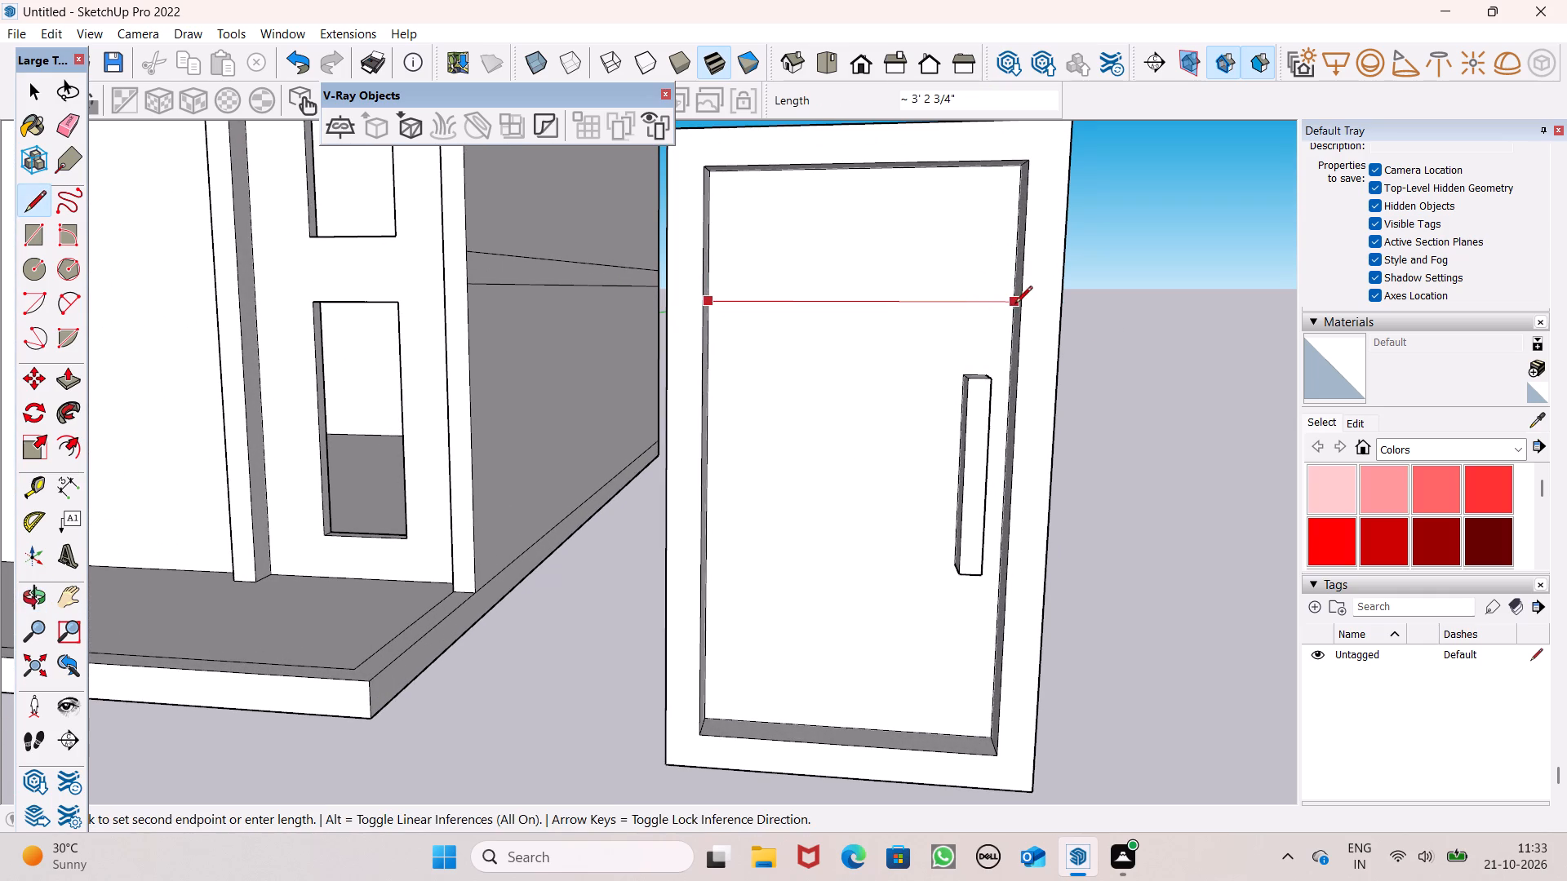
pyautogui.click(1015, 303)
# Copy the horizontal line straight down the door panel by about 1' 8", to the middle of the panel.
pyautogui.scroll(-2, 841, 294)
pyautogui.press('space')
pyautogui.click(823, 299)
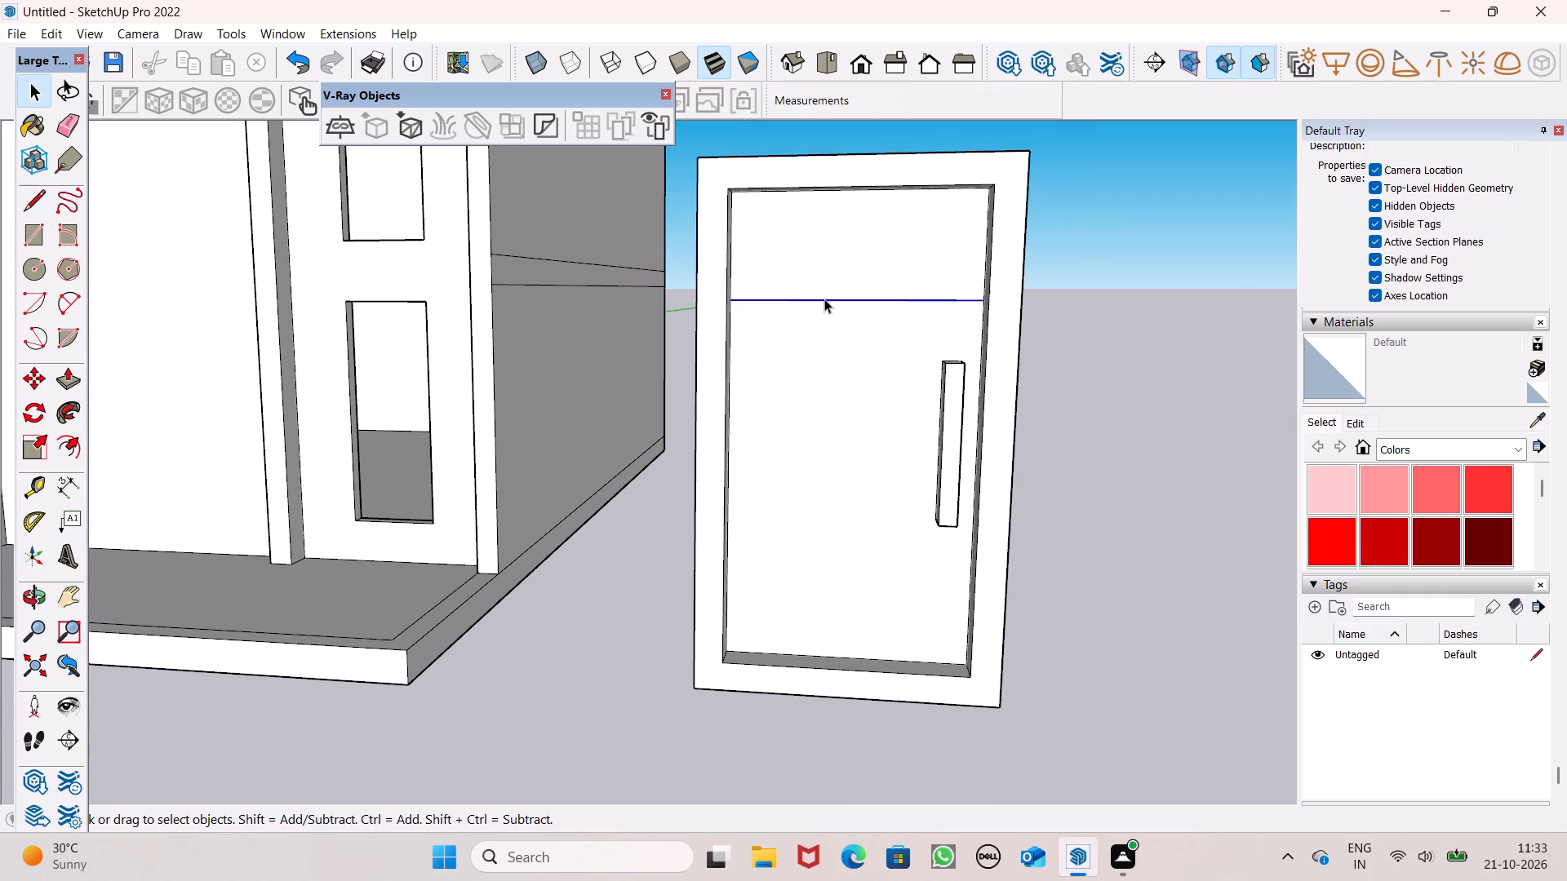
pyautogui.press('m')
pyautogui.press('Return')
pyautogui.keyDown('ctrl'); pyautogui.moveTo(830, 302); pyautogui.dragTo(832, 315); pyautogui.keyUp('ctrl')
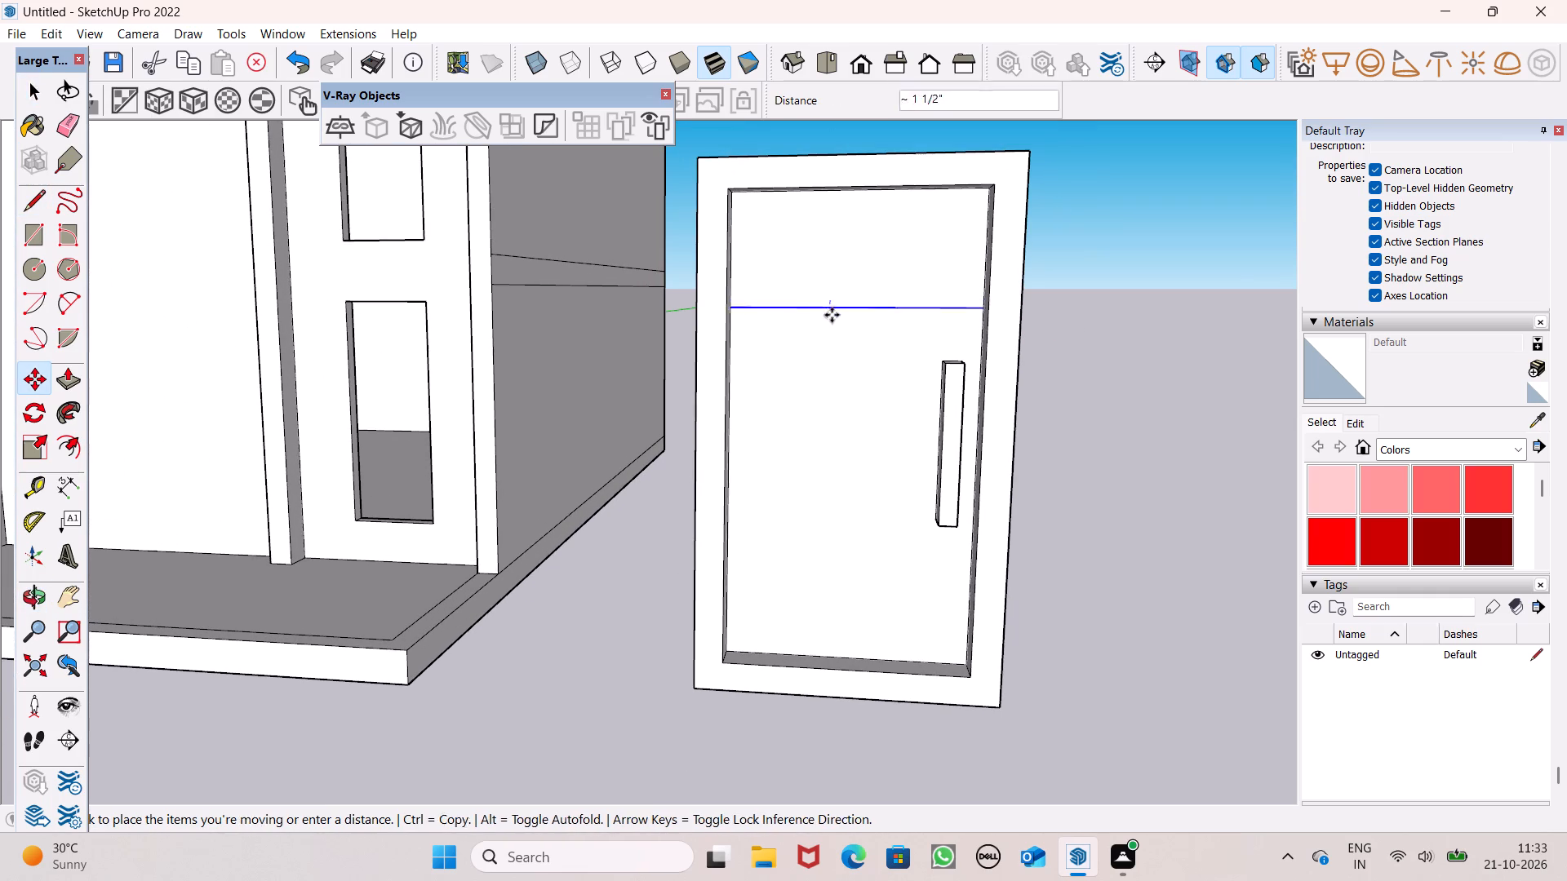
pyautogui.keyDown('ctrl'); pyautogui.moveTo(832, 315); pyautogui.dragTo(830, 427); pyautogui.keyUp('ctrl')
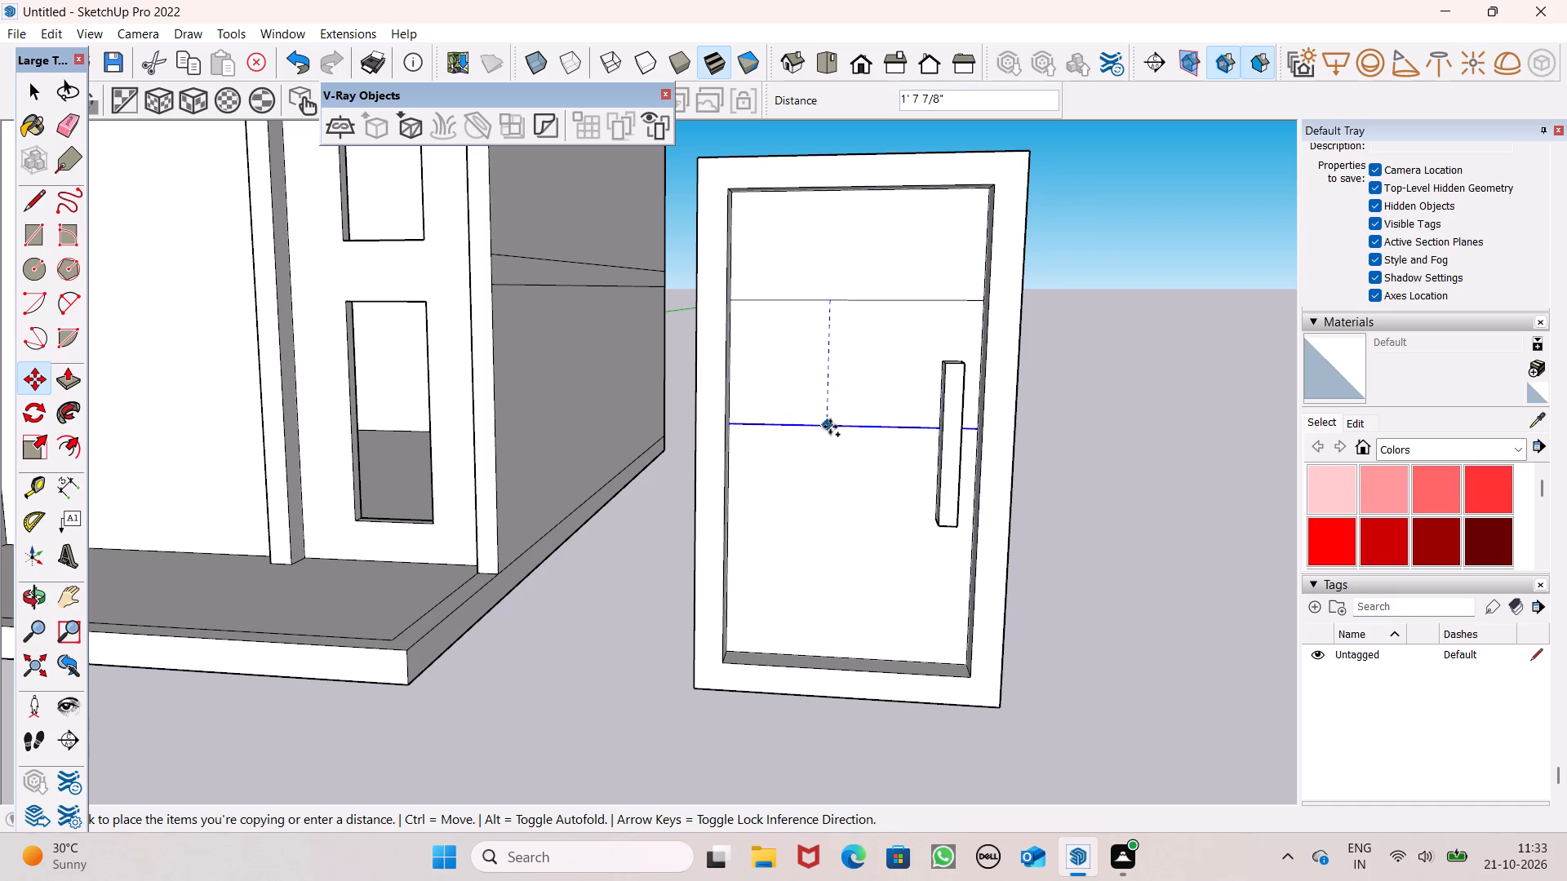
pyautogui.keyDown('ctrl'); pyautogui.moveTo(830, 427); pyautogui.dragTo(830, 427); pyautogui.keyUp('ctrl')
pyautogui.click(830, 427)
# Copy the middle line down to just below the door handle, dividing the panel into four horizontal bands.
pyautogui.moveTo(826, 426); pyautogui.dragTo(830, 448)
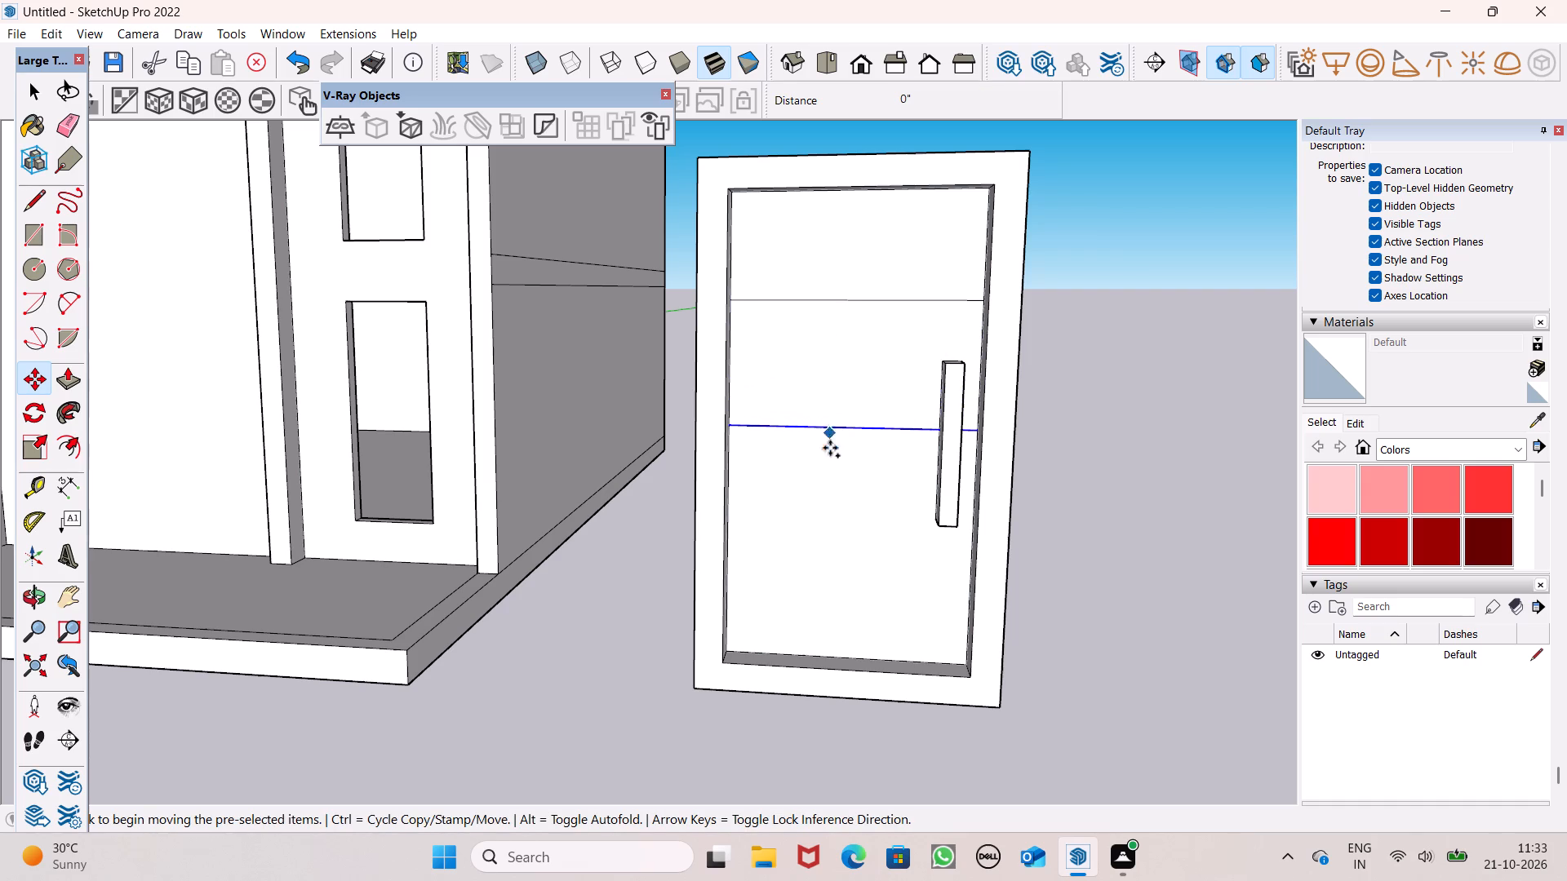
pyautogui.moveTo(830, 448); pyautogui.dragTo(839, 509)
pyautogui.moveTo(836, 427); pyautogui.dragTo(842, 436)
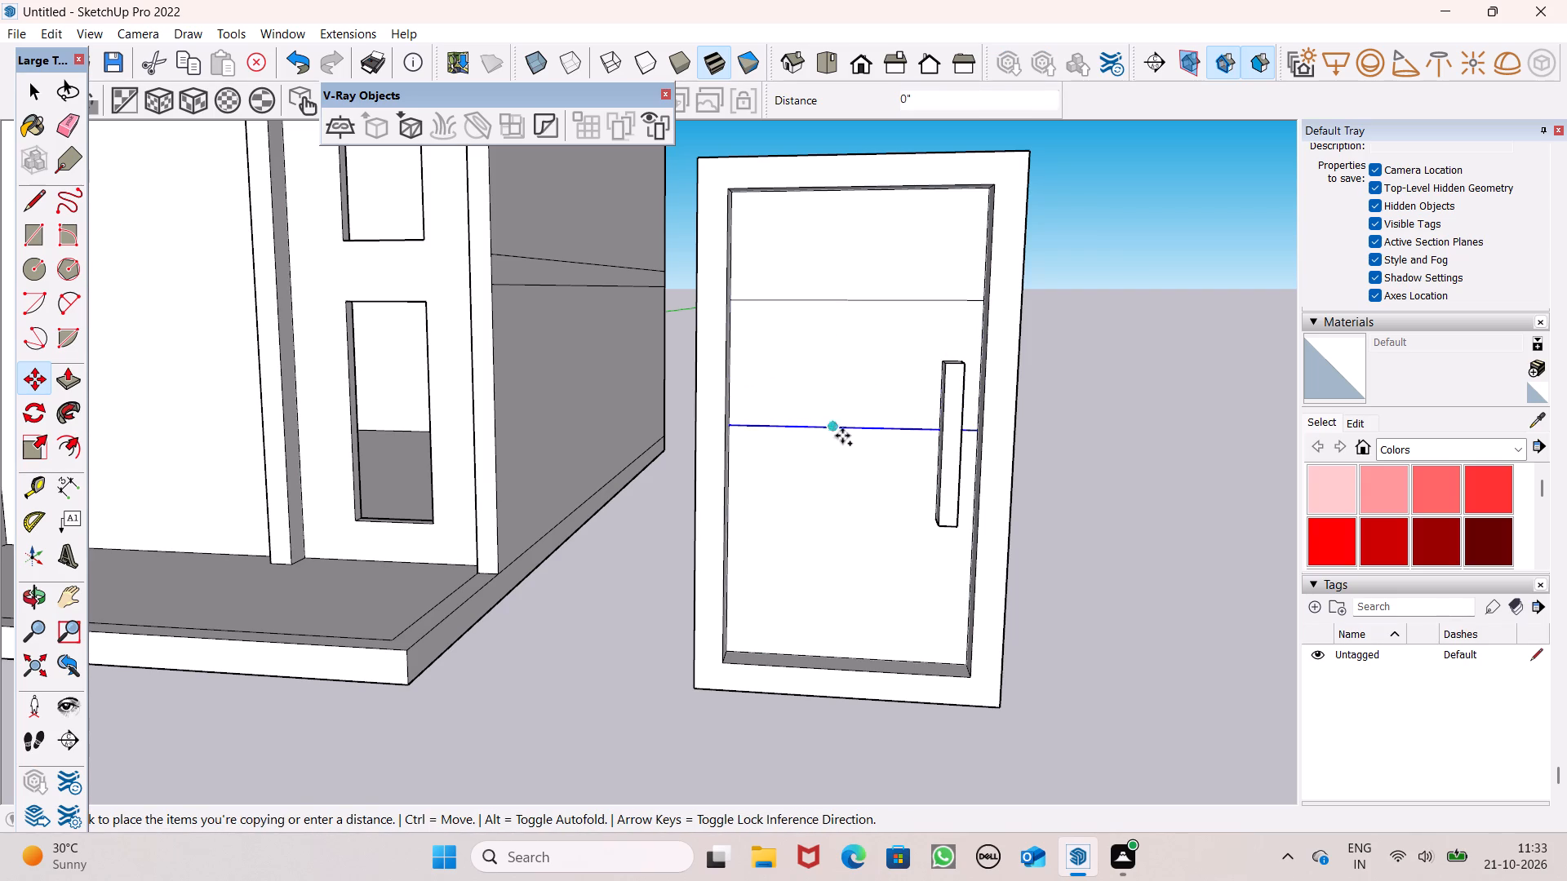
pyautogui.moveTo(842, 436); pyautogui.dragTo(861, 430)
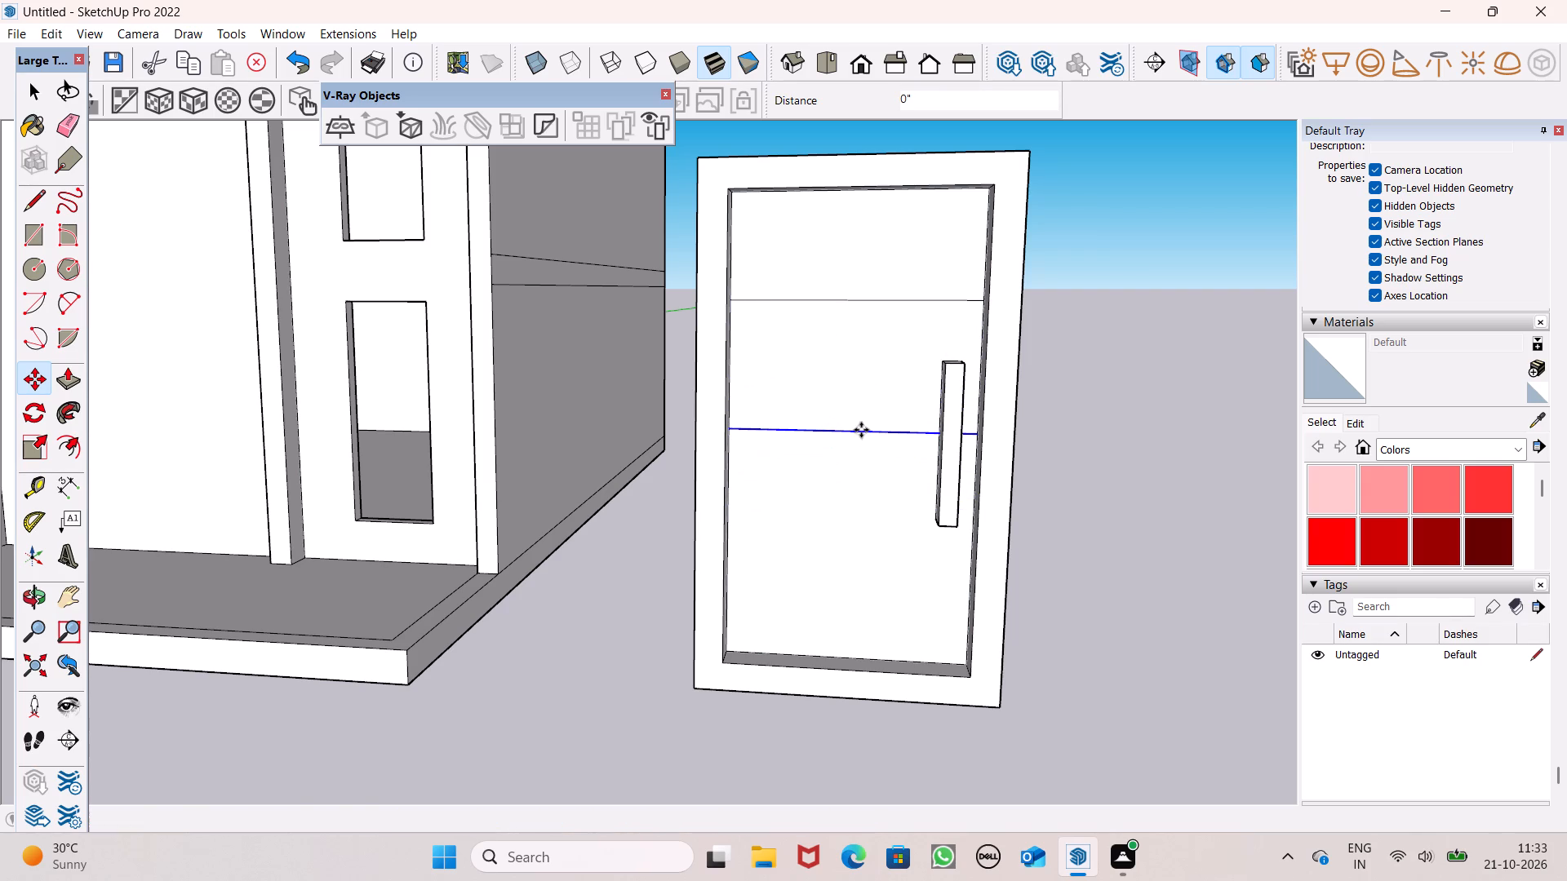
pyautogui.moveTo(848, 432); pyautogui.dragTo(825, 524)
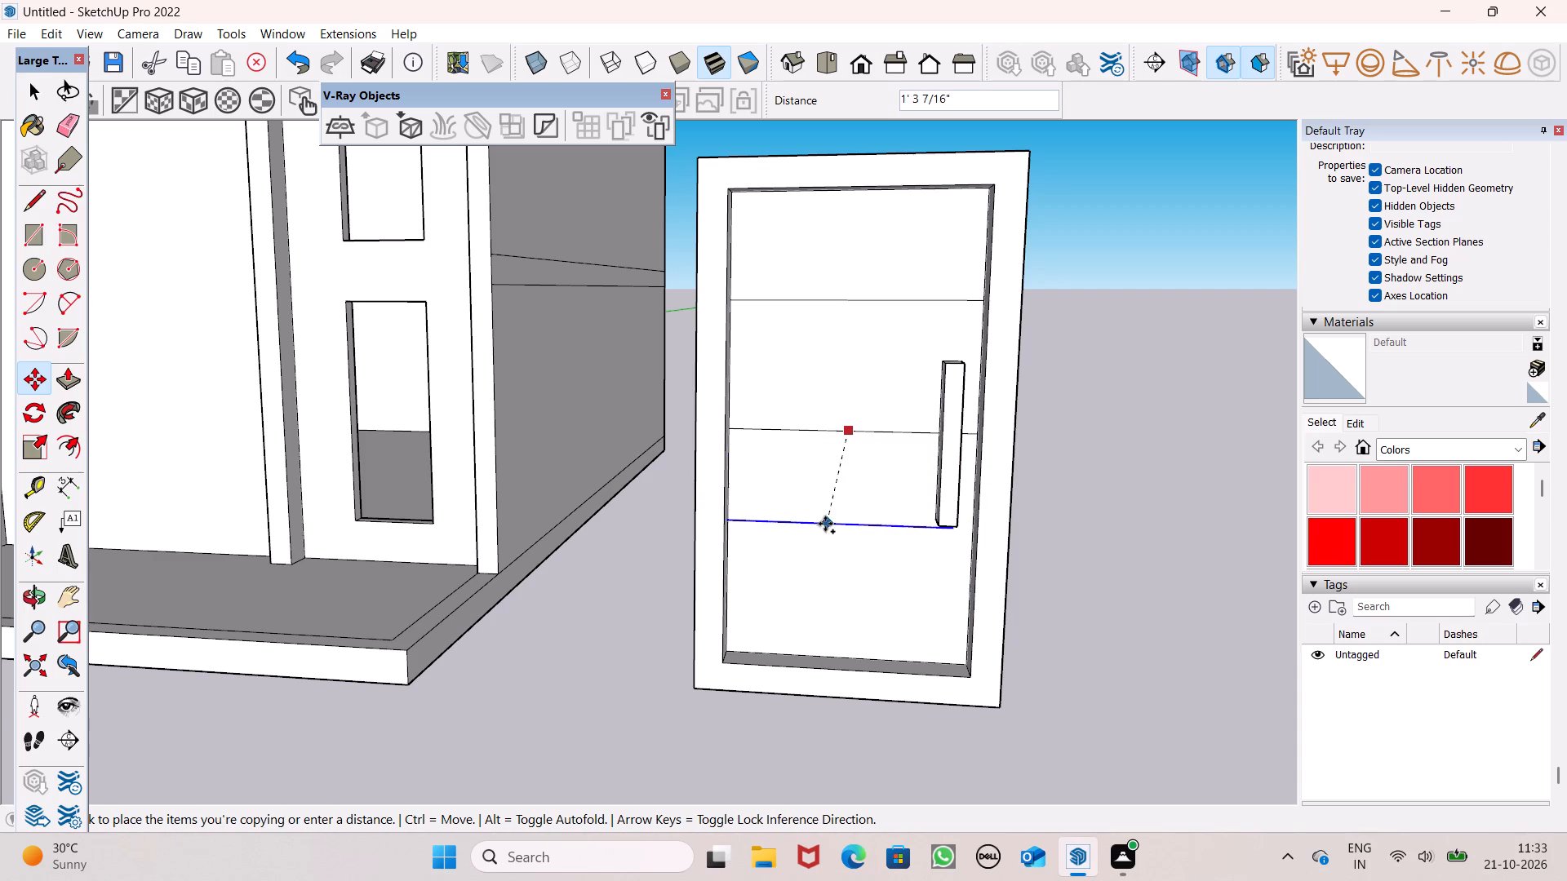
pyautogui.moveTo(825, 524); pyautogui.dragTo(840, 556)
pyautogui.press('space')
pyautogui.click(1032, 576)
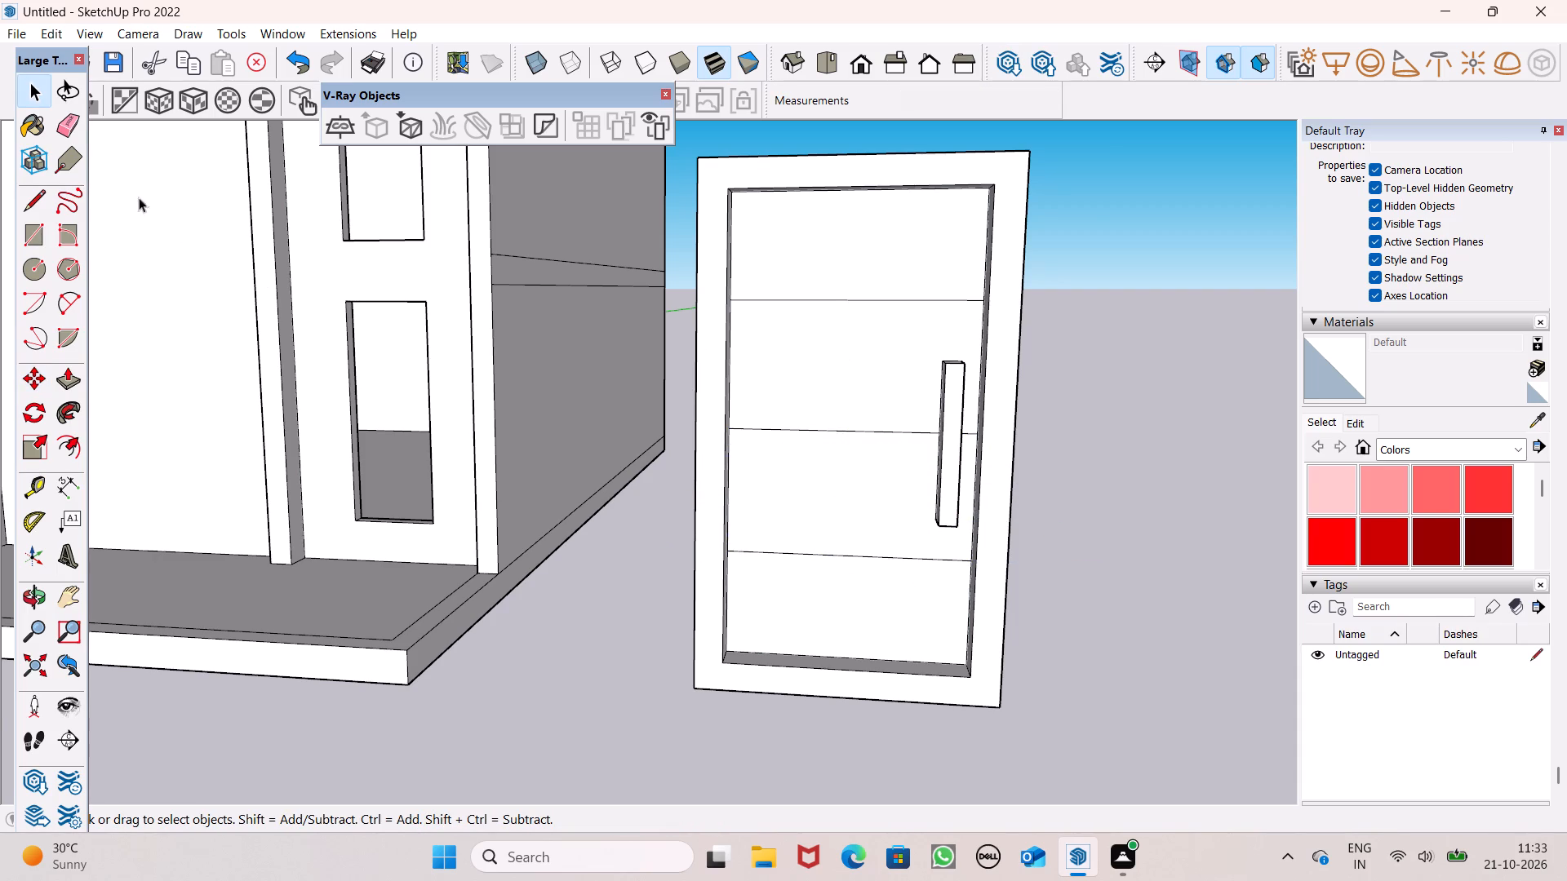
# Erase the short segment of the middle line between the handle and the right edge of the door panel.
pyautogui.click(66, 113)
pyautogui.scroll(5, 1000, 341)
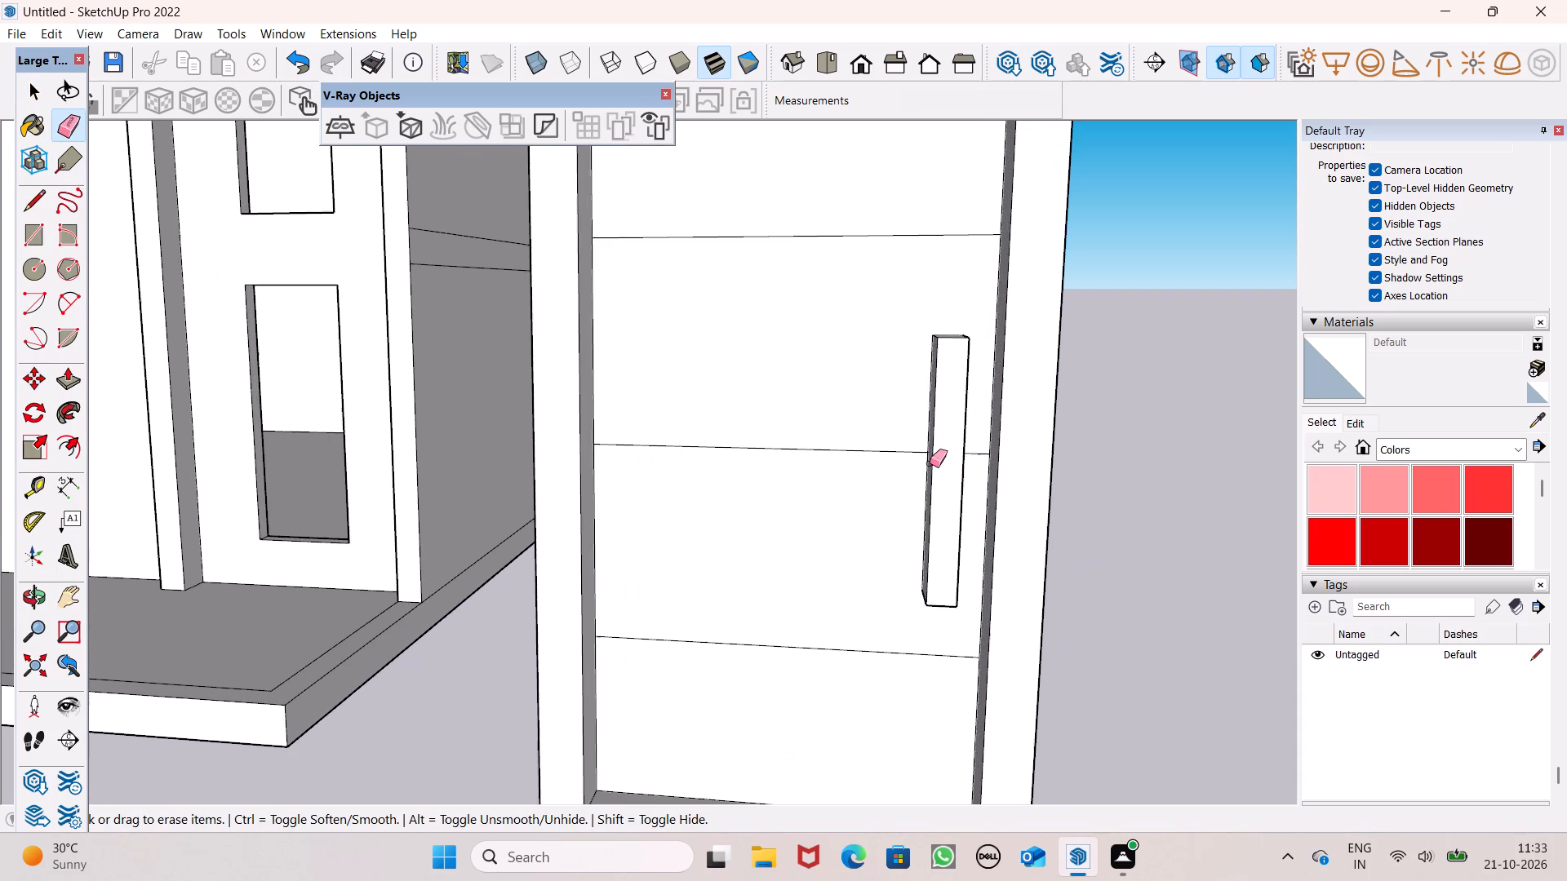
pyautogui.moveTo(977, 440); pyautogui.dragTo(977, 452)
pyautogui.click(977, 456)
pyautogui.scroll(-7, 981, 396)
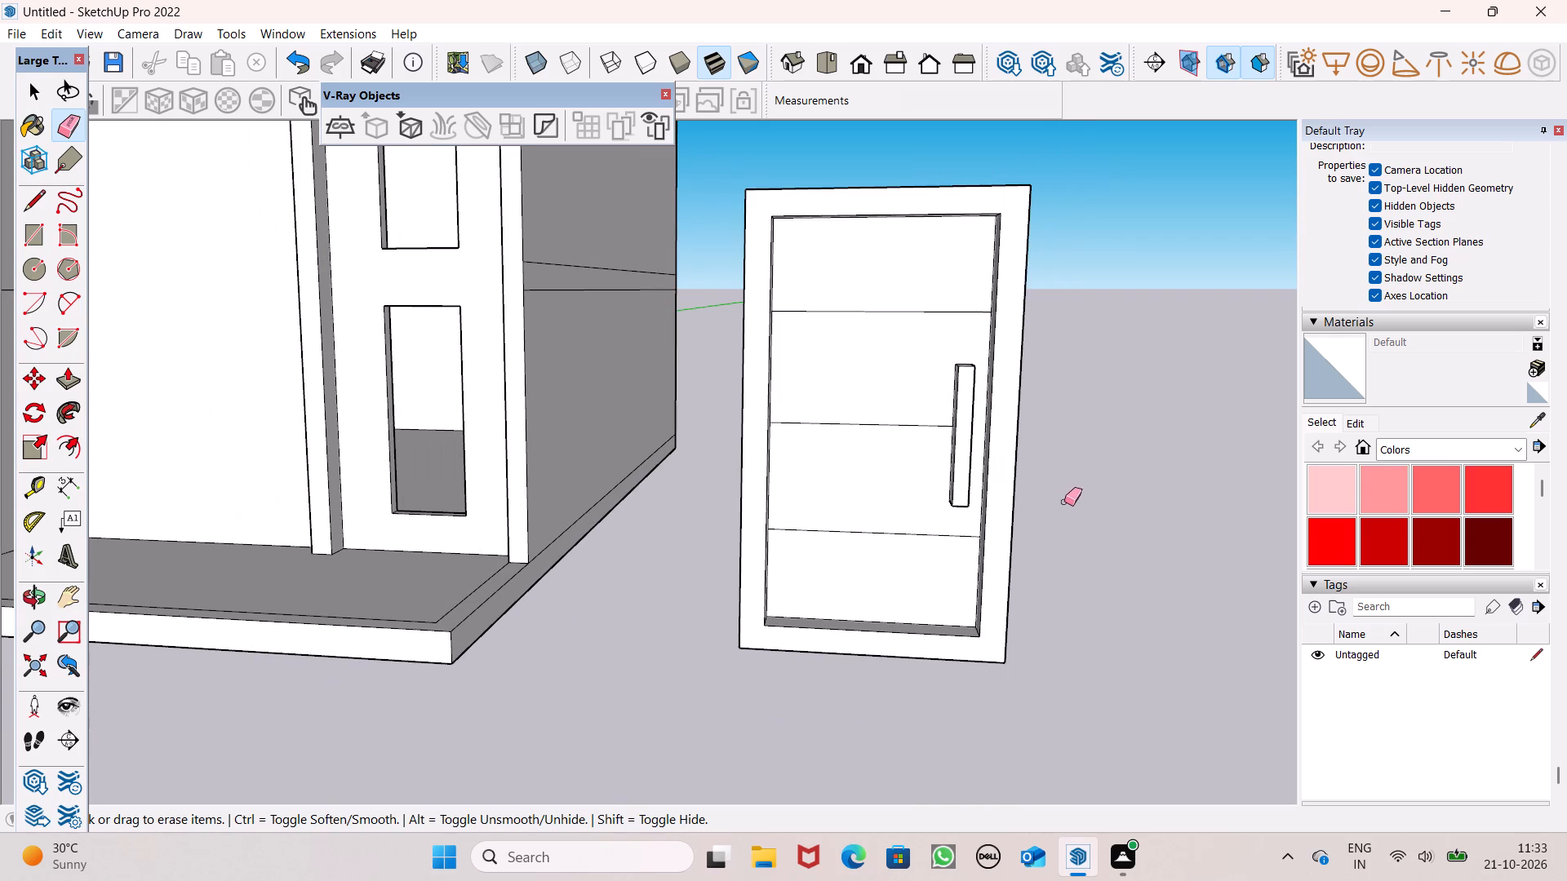
pyautogui.press('space')
# Paint the front face of the door frame and all the panel bands with Color D07.
pyautogui.scroll(-2, 1400, 483)
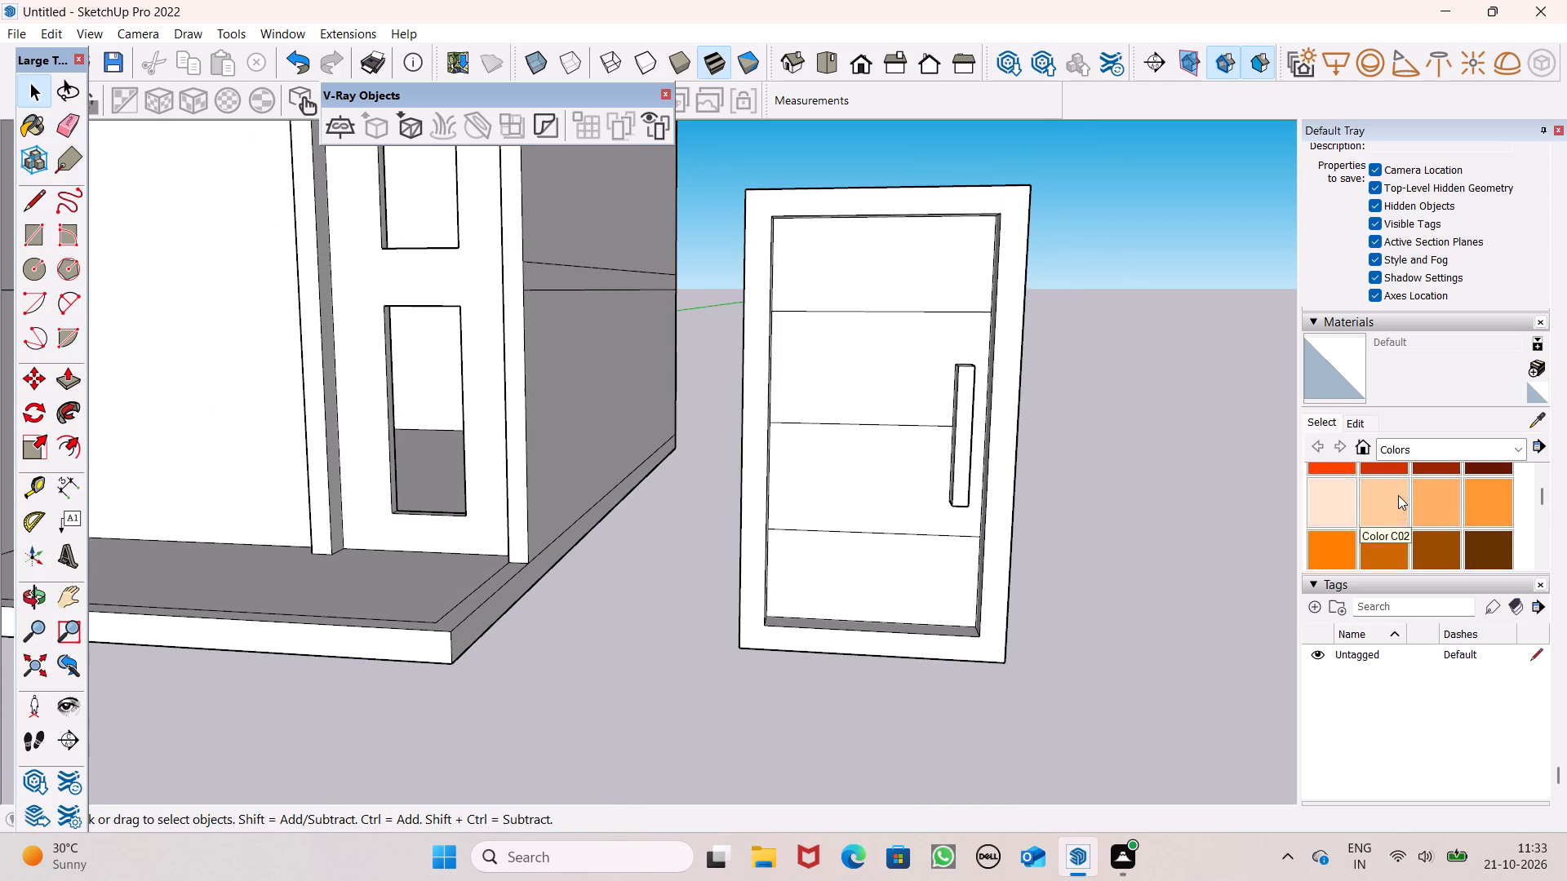
pyautogui.scroll(-1, 1396, 502)
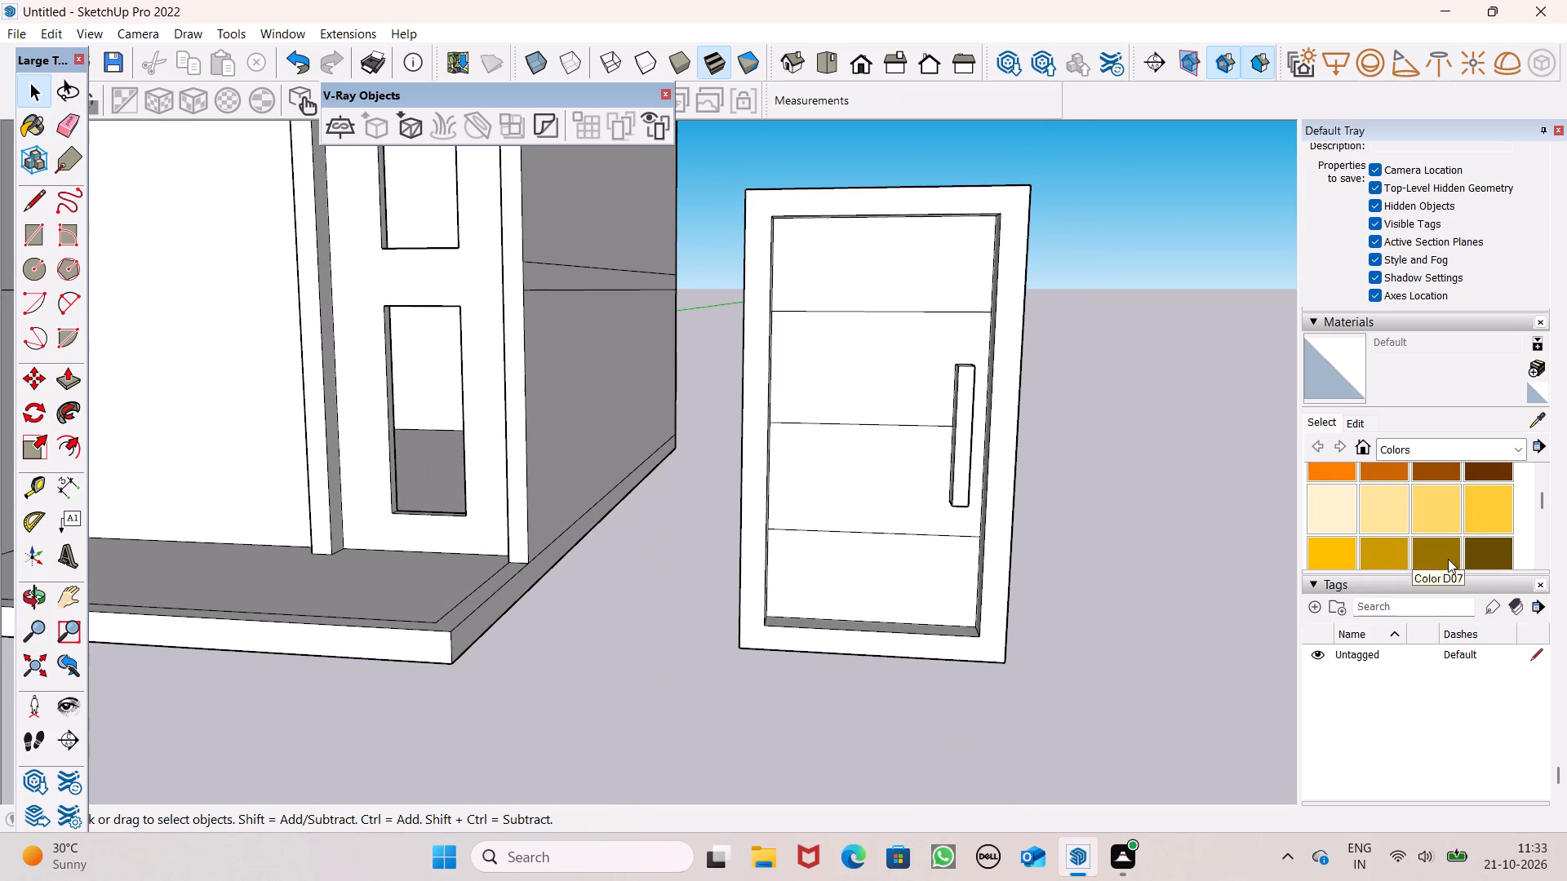
pyautogui.click(1447, 559)
pyautogui.click(956, 591)
pyautogui.click(985, 599)
pyautogui.click(887, 499)
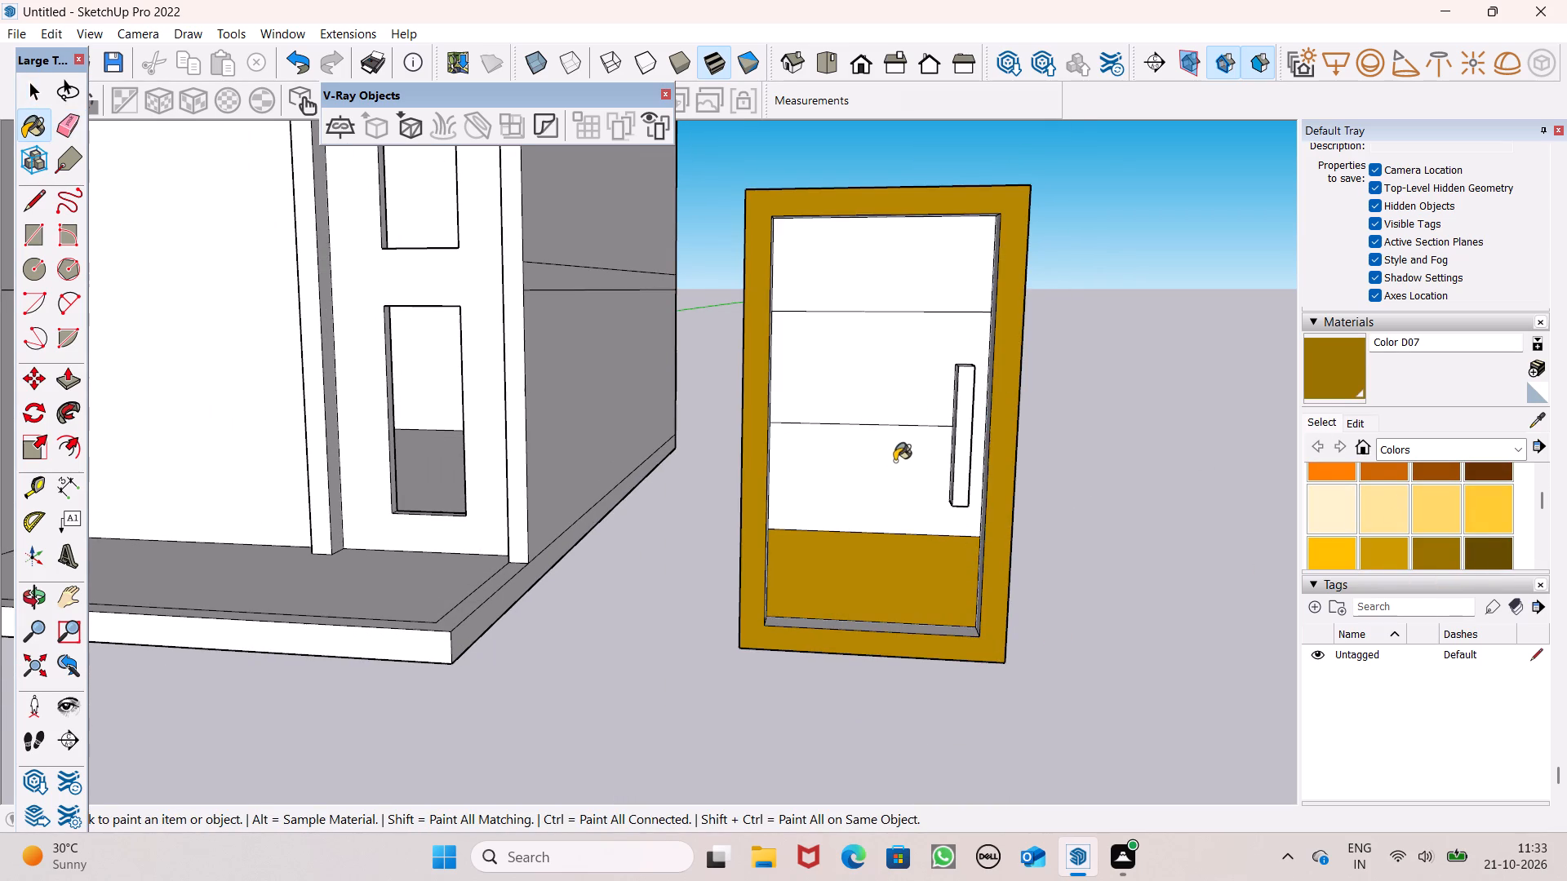
pyautogui.click(902, 281)
# Paint the frame's left and bottom inner reveals and its right outer edge with Color D07.
pyautogui.moveTo(972, 507); pyautogui.dragTo(751, 566, button='middle')
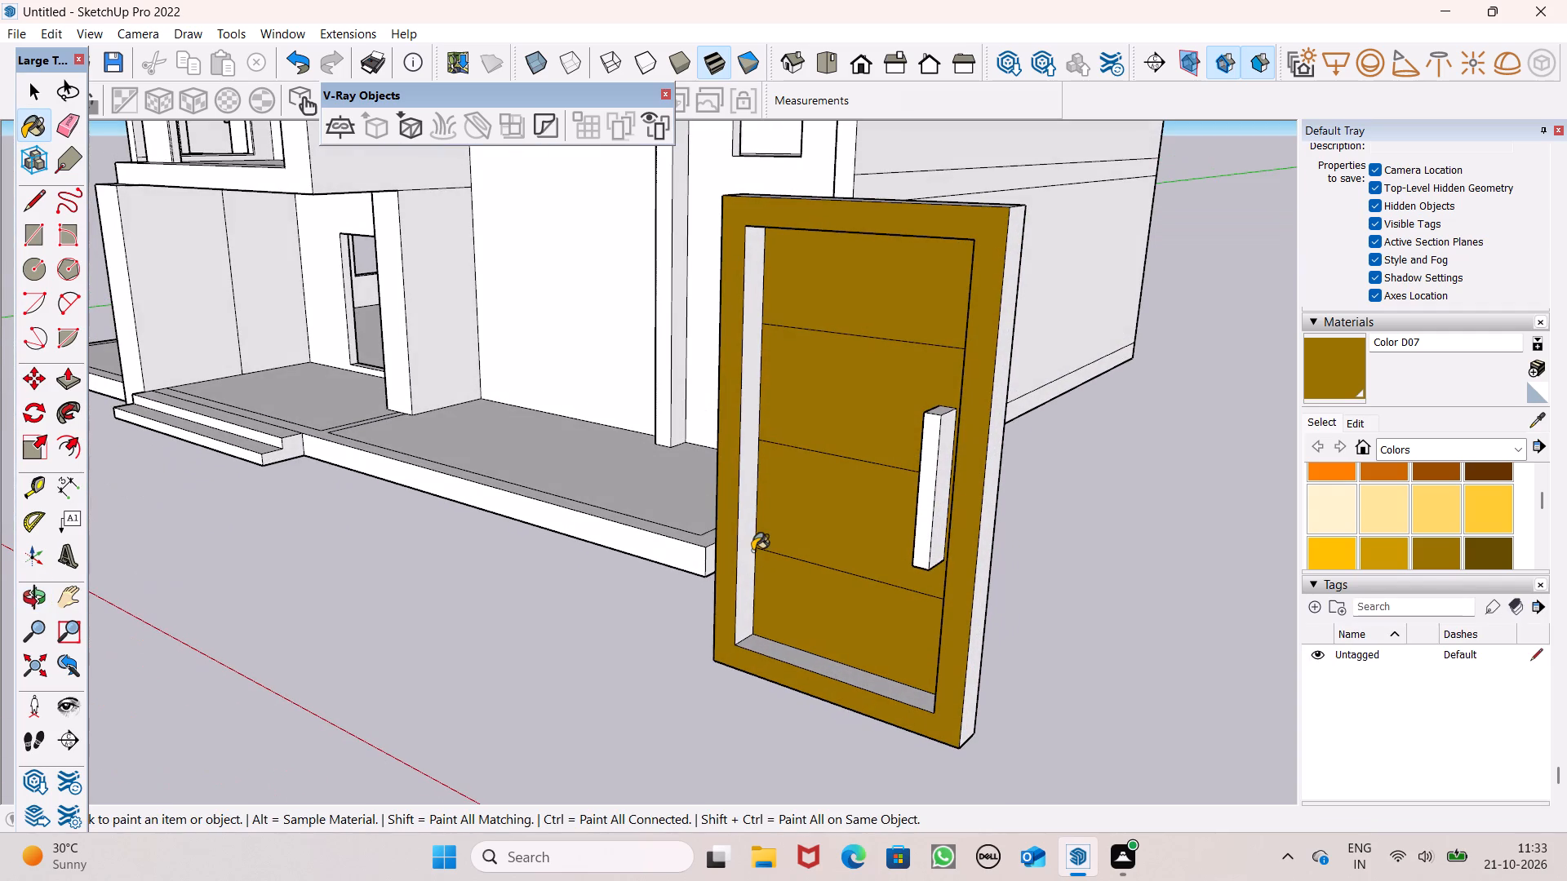
pyautogui.click(741, 546)
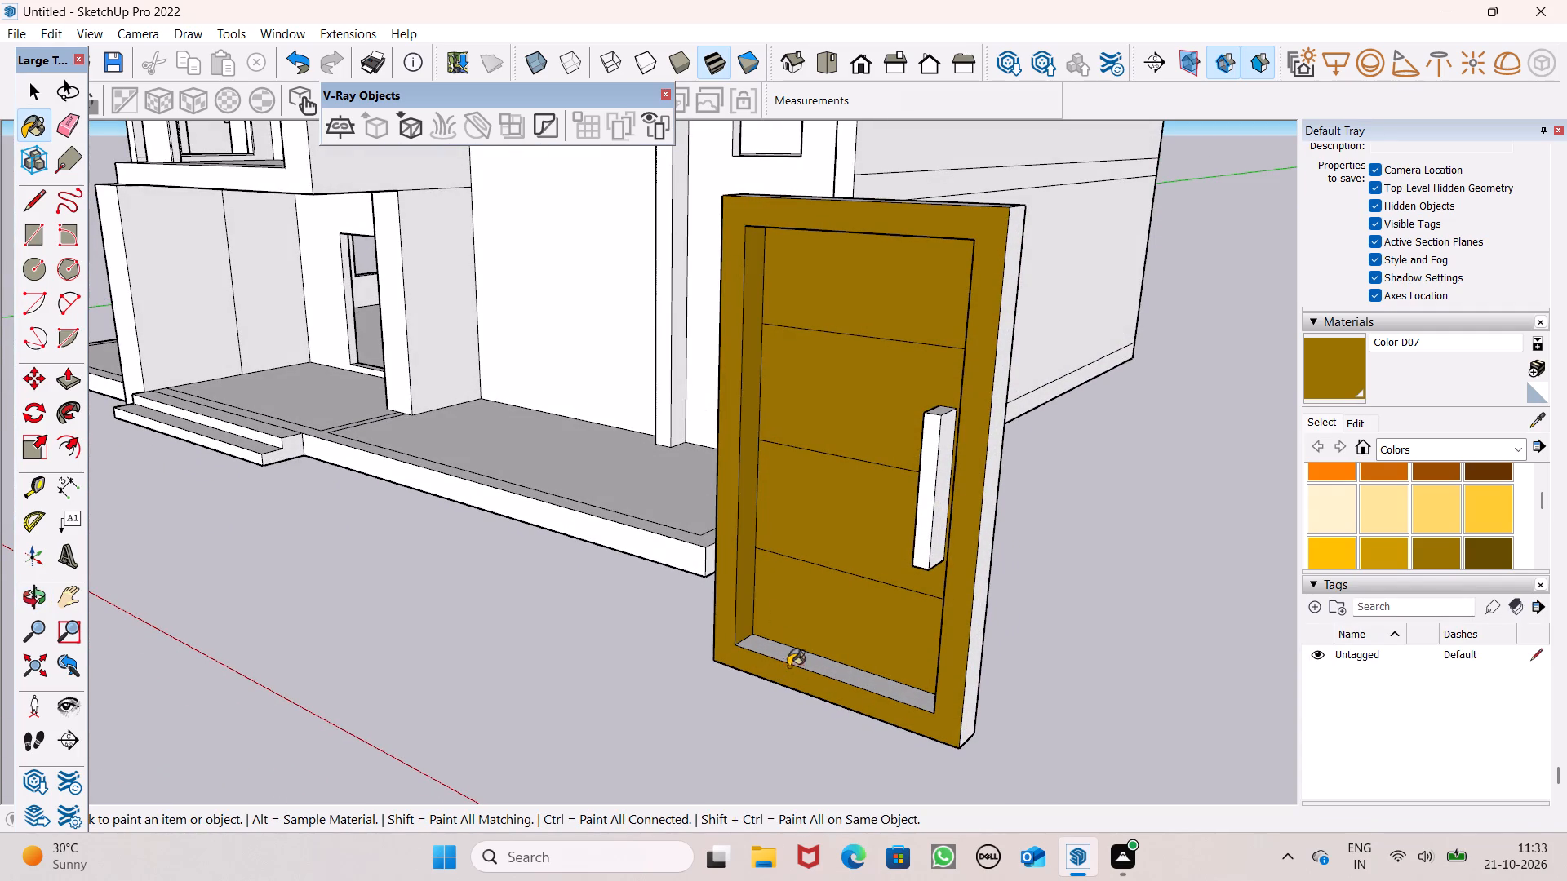
pyautogui.click(794, 652)
pyautogui.click(974, 698)
# Paint the door handle's front, top and both sides, plus the frame's right inner reveal, with Color D07.
pyautogui.moveTo(770, 637); pyautogui.dragTo(915, 645, button='middle')
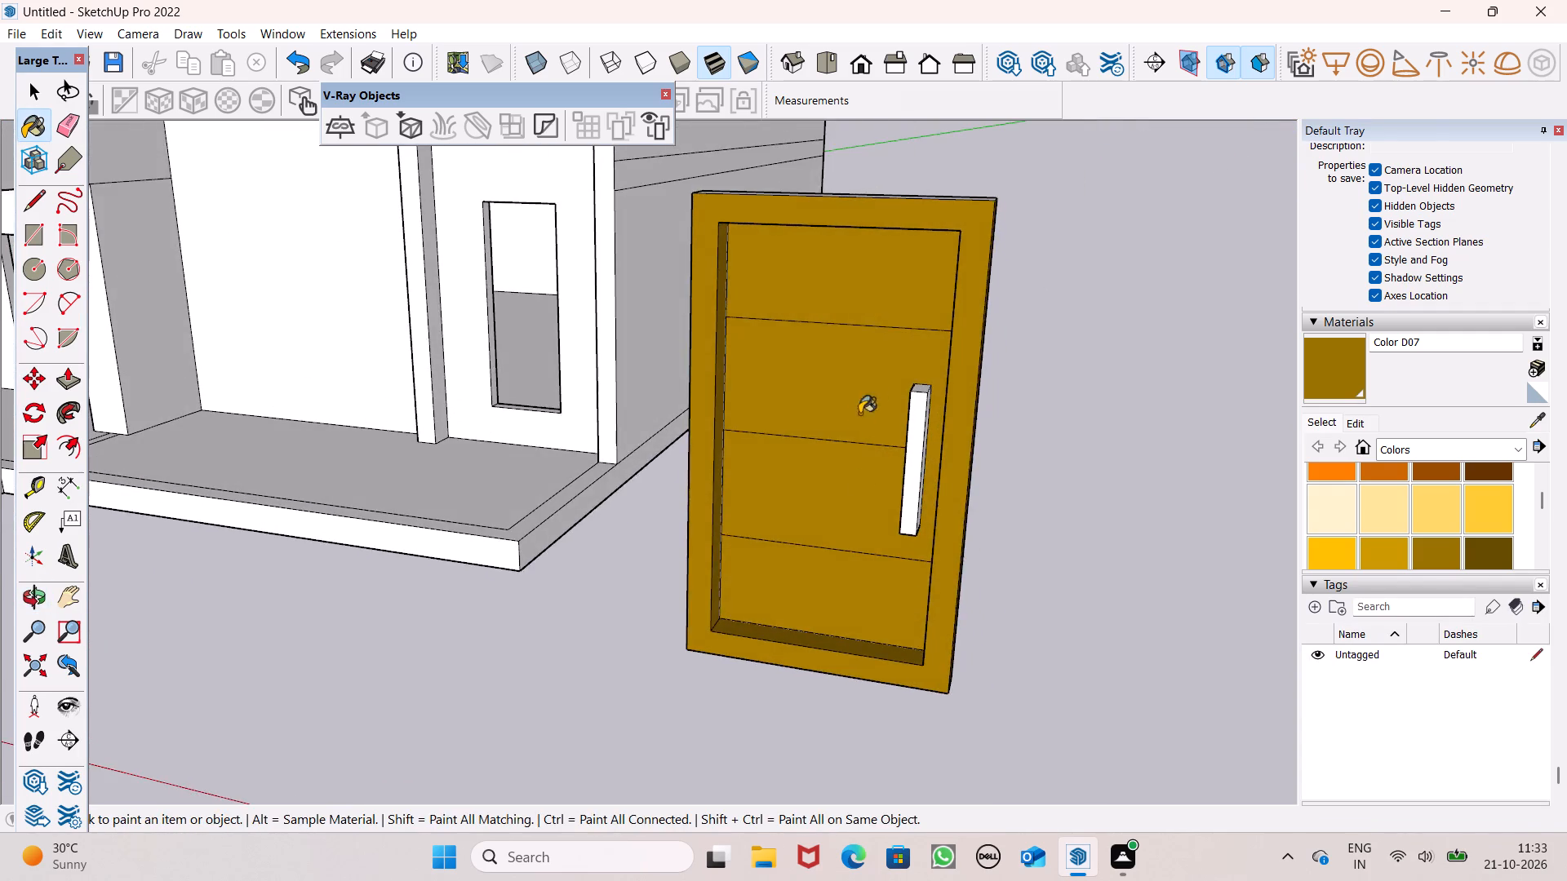
pyautogui.scroll(6, 901, 411)
pyautogui.middleClick(902, 412)
pyautogui.moveTo(952, 507); pyautogui.dragTo(876, 587, button='middle')
pyautogui.click(939, 421)
pyautogui.click(925, 459)
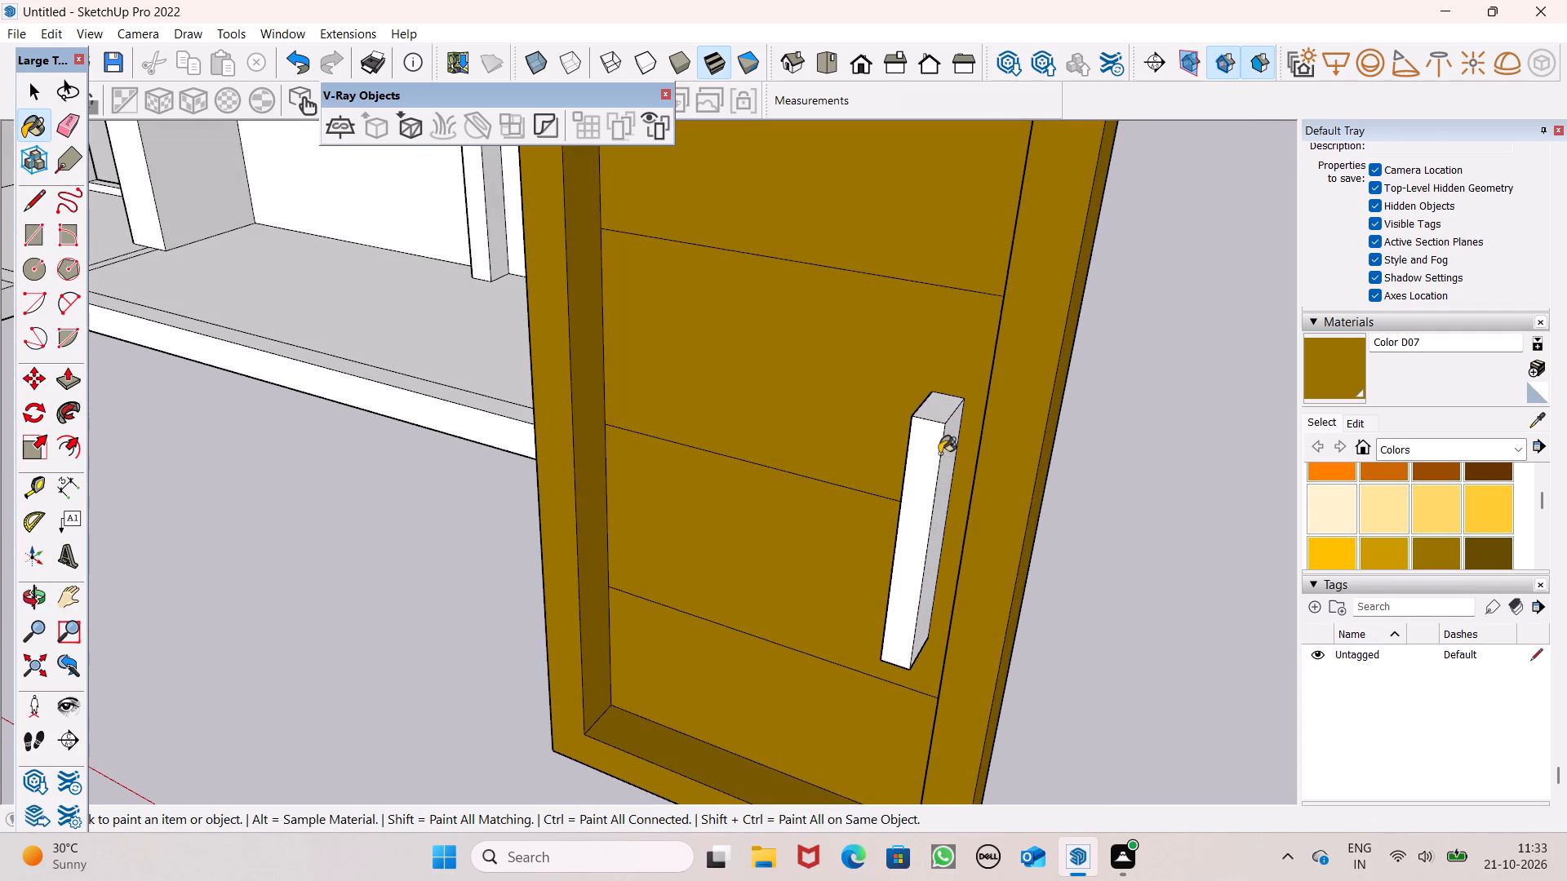
pyautogui.click(950, 448)
pyautogui.click(933, 409)
pyautogui.moveTo(884, 520); pyautogui.dragTo(1152, 436, button='middle')
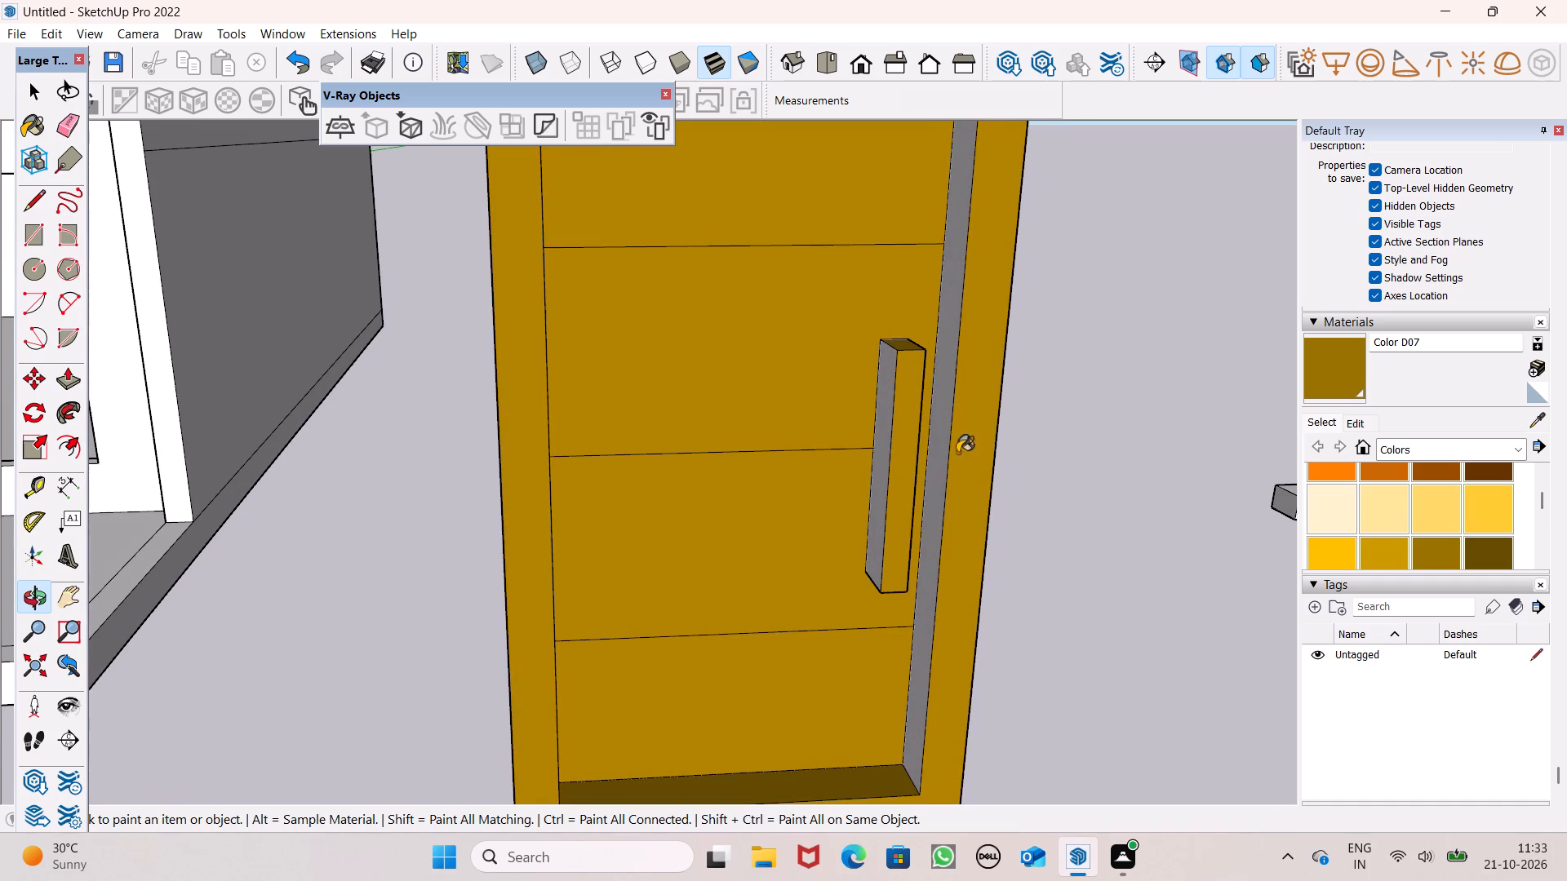
pyautogui.click(884, 449)
pyautogui.click(935, 494)
# Paint the frame's top inner reveal and the underside of the handle with Color D07.
pyautogui.scroll(-3, 911, 505)
pyautogui.moveTo(855, 567); pyautogui.dragTo(893, 414, button='middle')
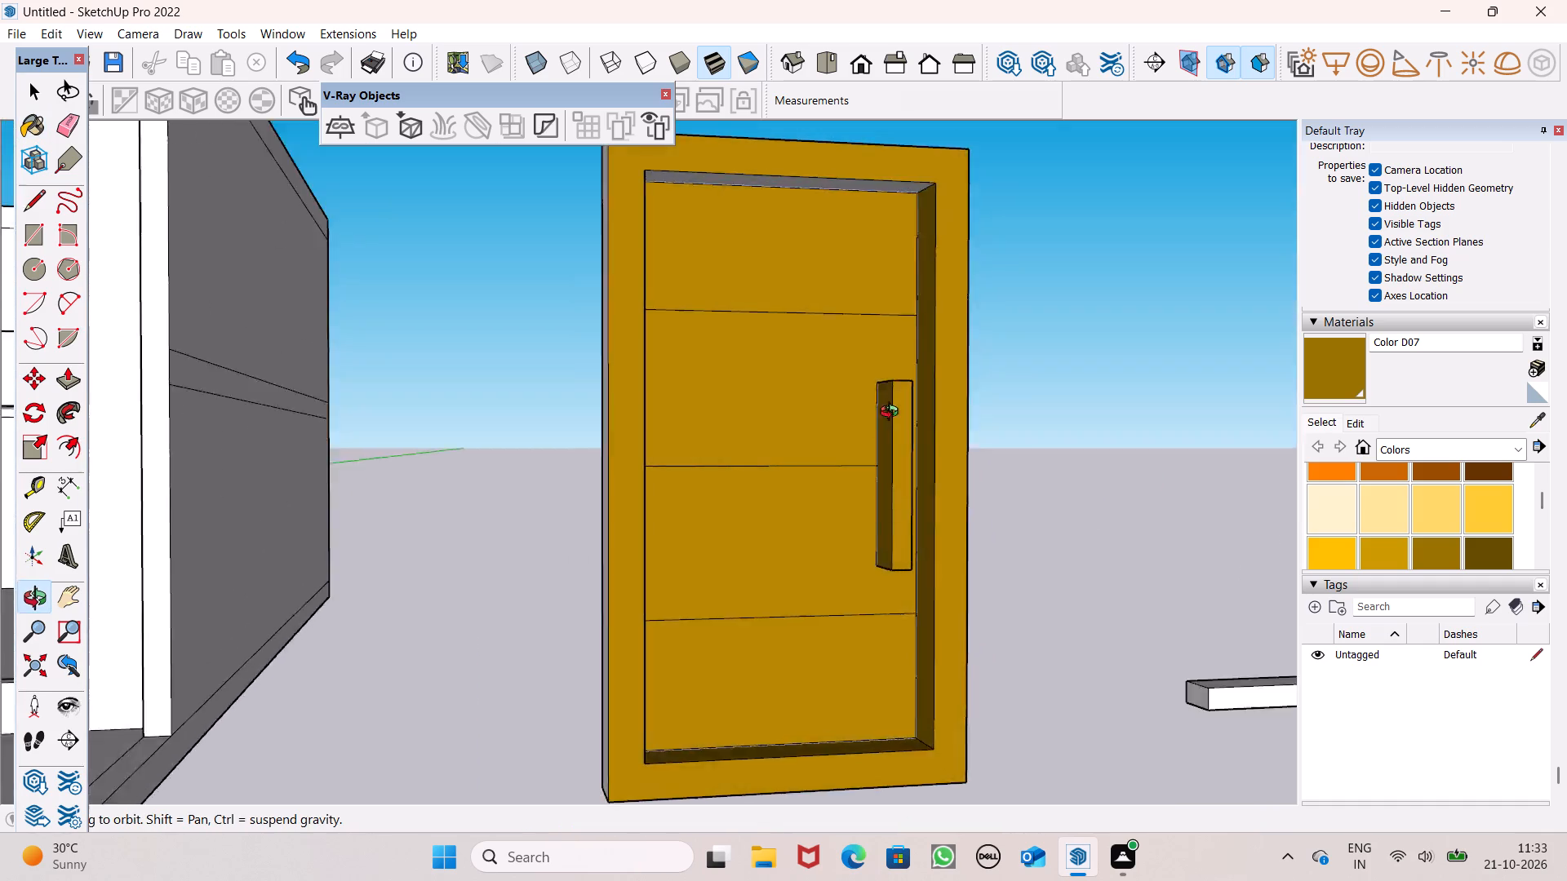
pyautogui.moveTo(893, 414); pyautogui.dragTo(902, 117, button='middle')
pyautogui.scroll(1, 902, 117)
pyautogui.scroll(3, 868, 639)
pyautogui.moveTo(931, 540); pyautogui.dragTo(935, 494)
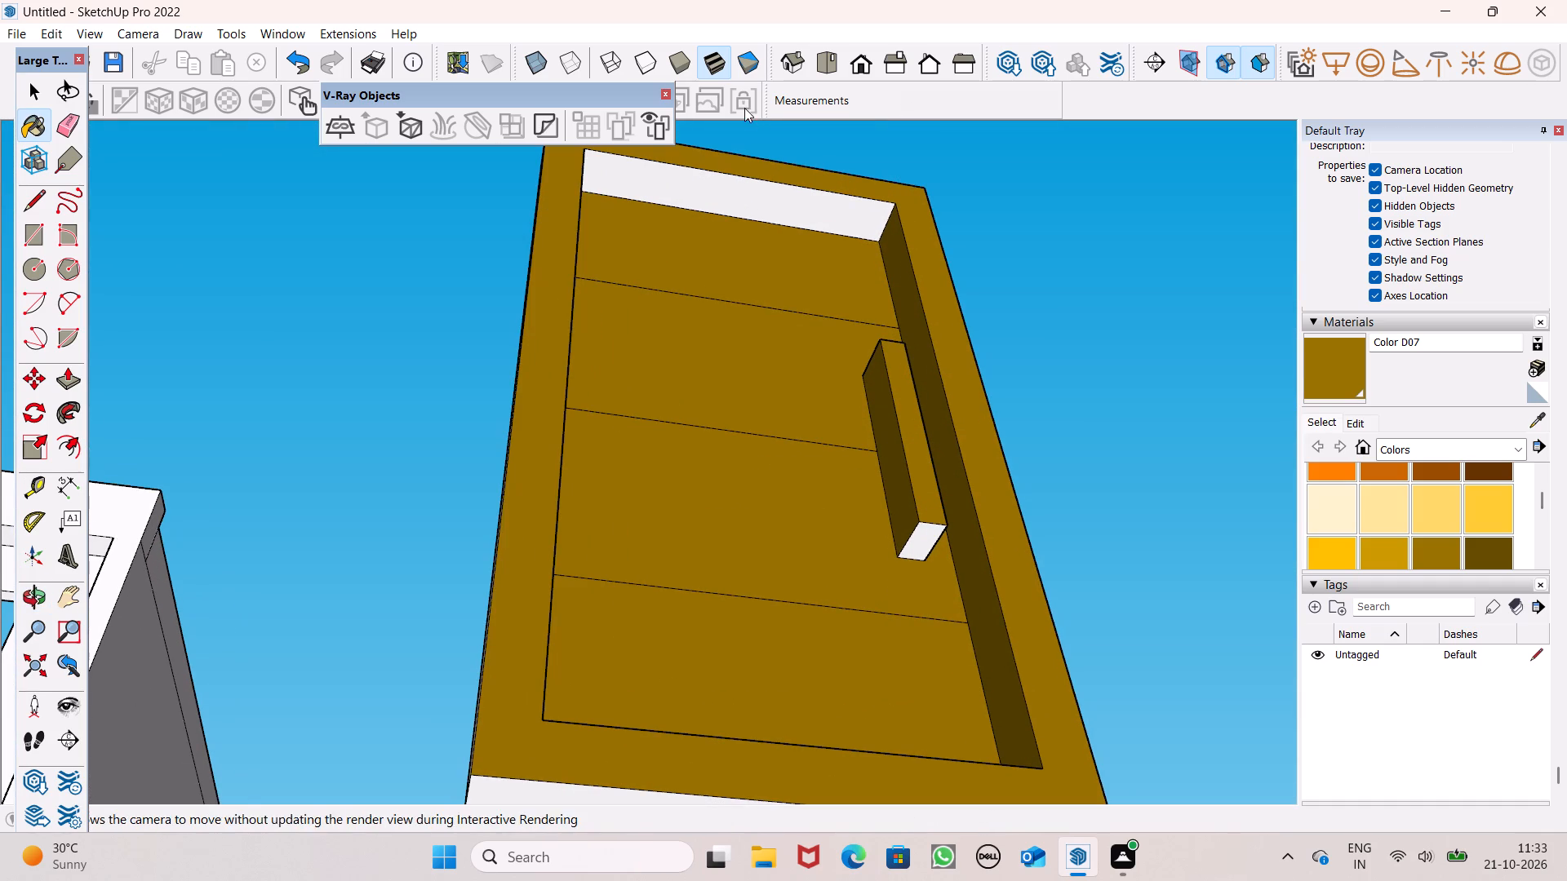
pyautogui.click(788, 207)
pyautogui.click(930, 543)
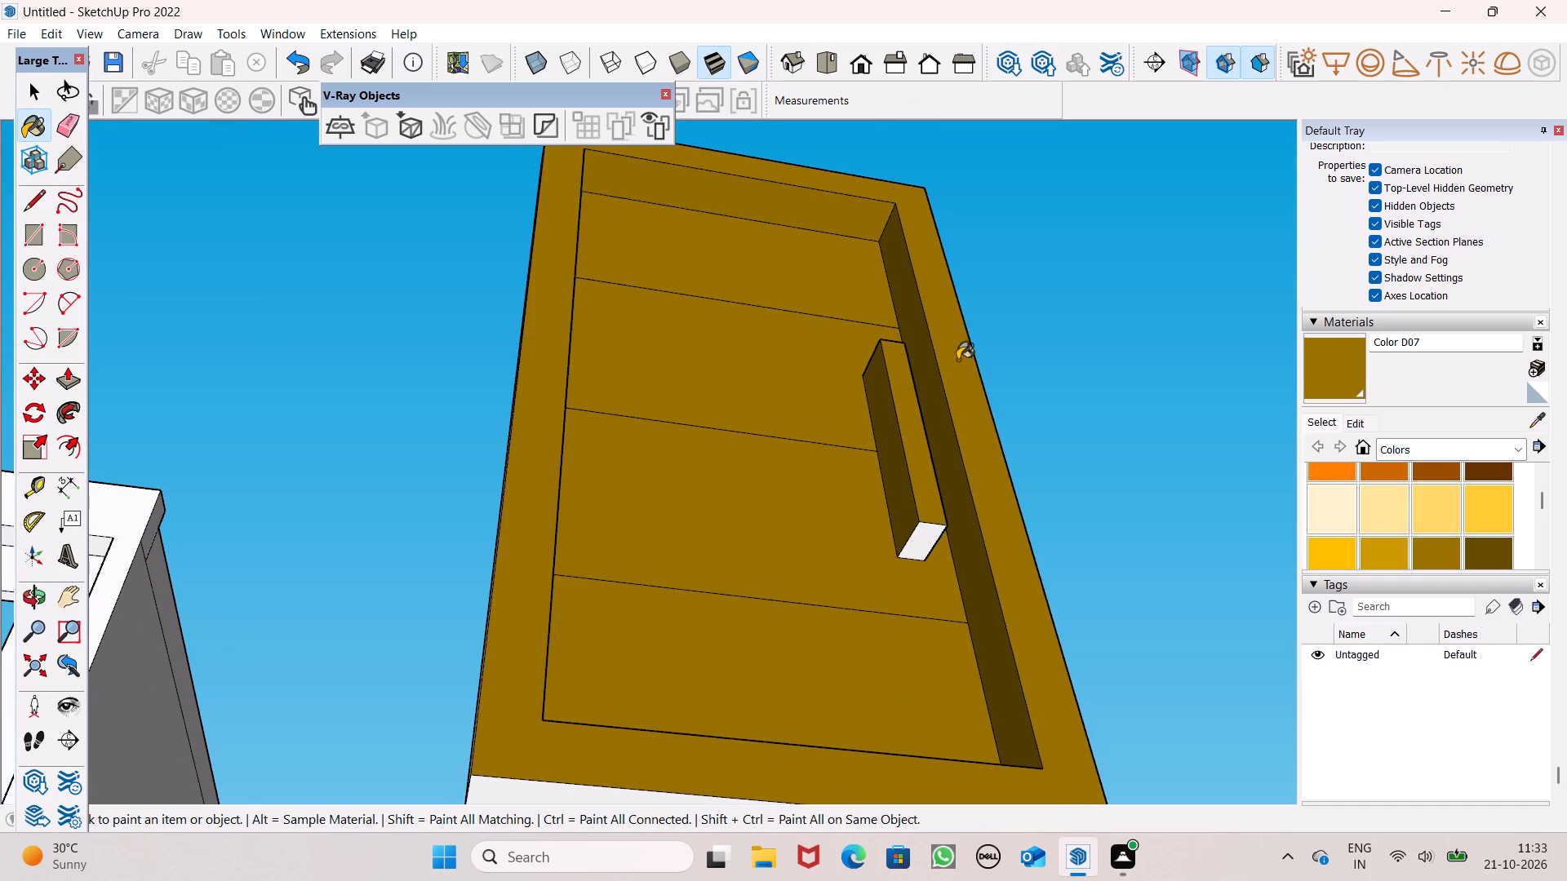
# Paint the bottom, left and top outer edges of the door frame with Color D07.
pyautogui.scroll(-6, 959, 356)
pyautogui.moveTo(868, 639); pyautogui.dragTo(880, 522, button='middle')
pyautogui.click(868, 284)
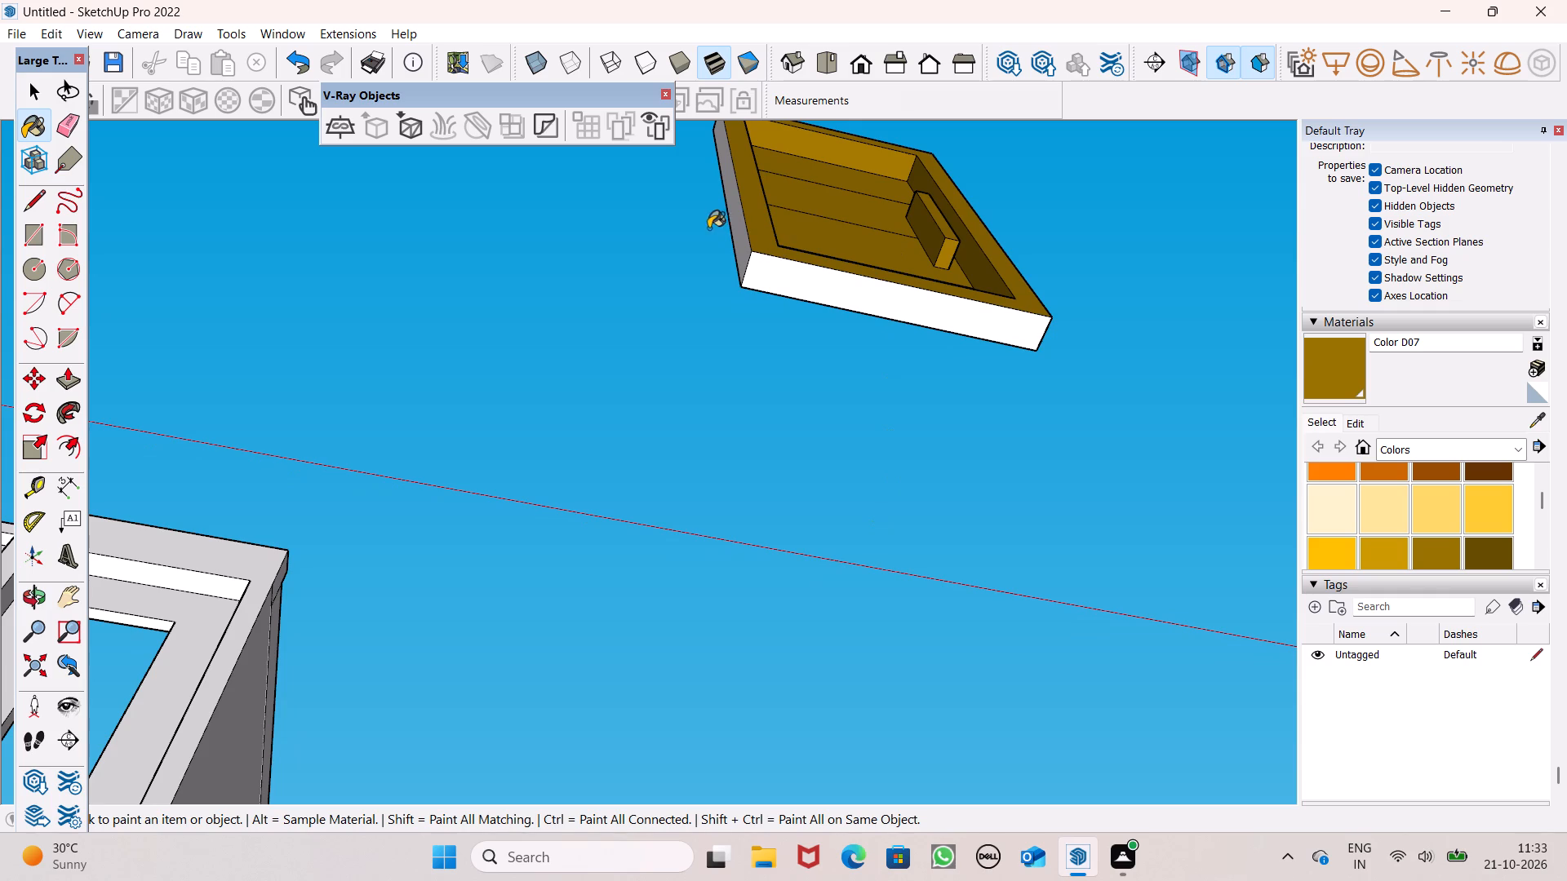
pyautogui.click(733, 214)
pyautogui.scroll(-5, 806, 277)
pyautogui.moveTo(853, 324); pyautogui.dragTo(585, 787, button='middle')
pyautogui.scroll(-5, 742, 521)
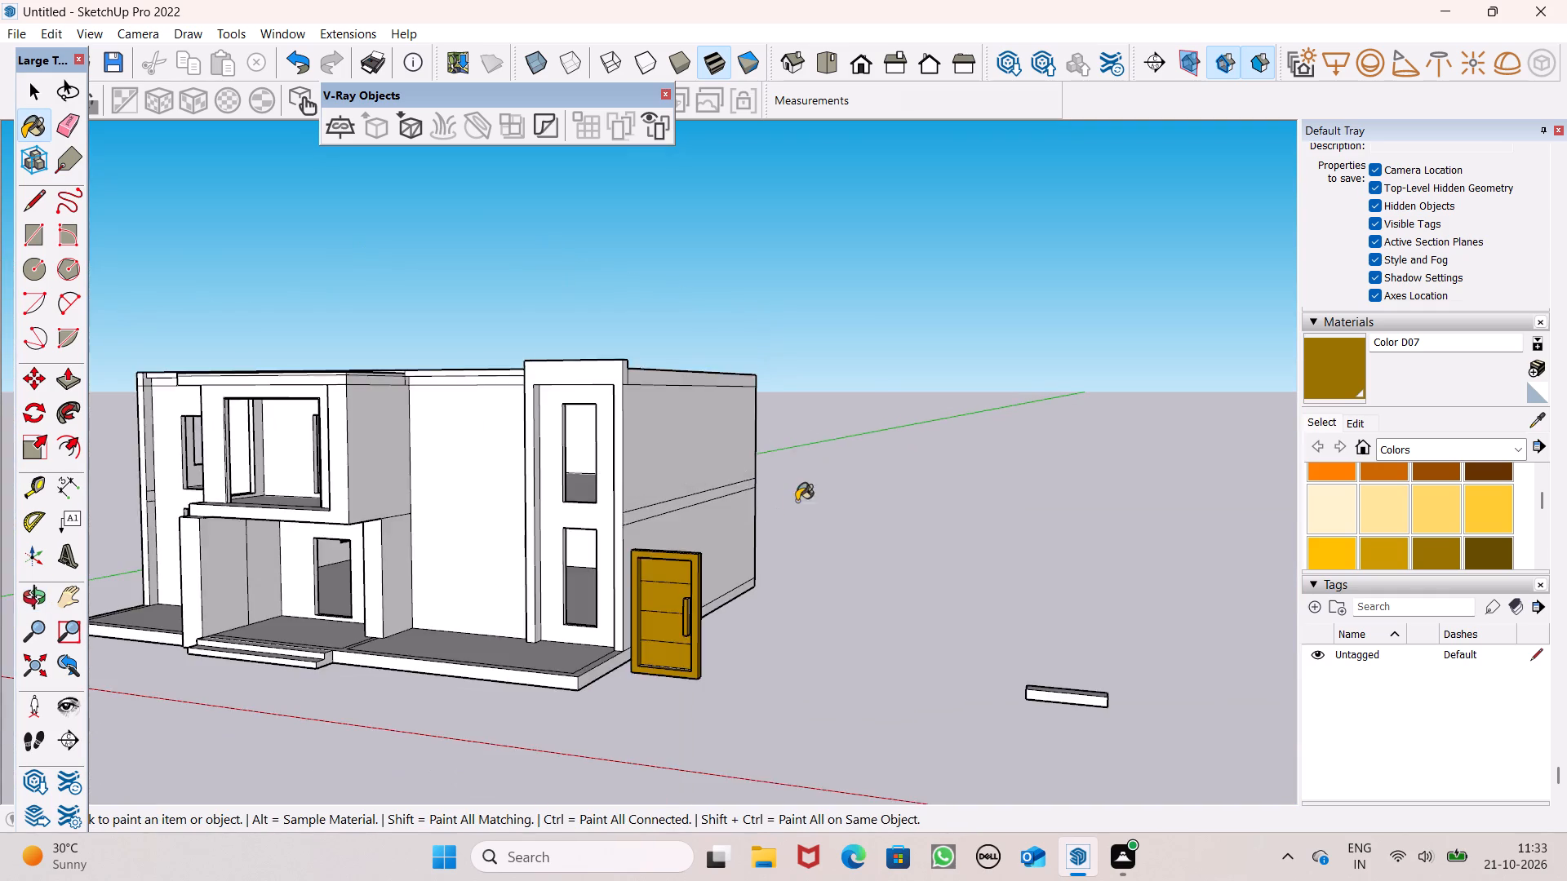
pyautogui.scroll(-4, 797, 501)
pyautogui.moveTo(712, 610); pyautogui.dragTo(619, 770, button='middle')
pyautogui.scroll(7, 643, 715)
pyautogui.scroll(8, 653, 631)
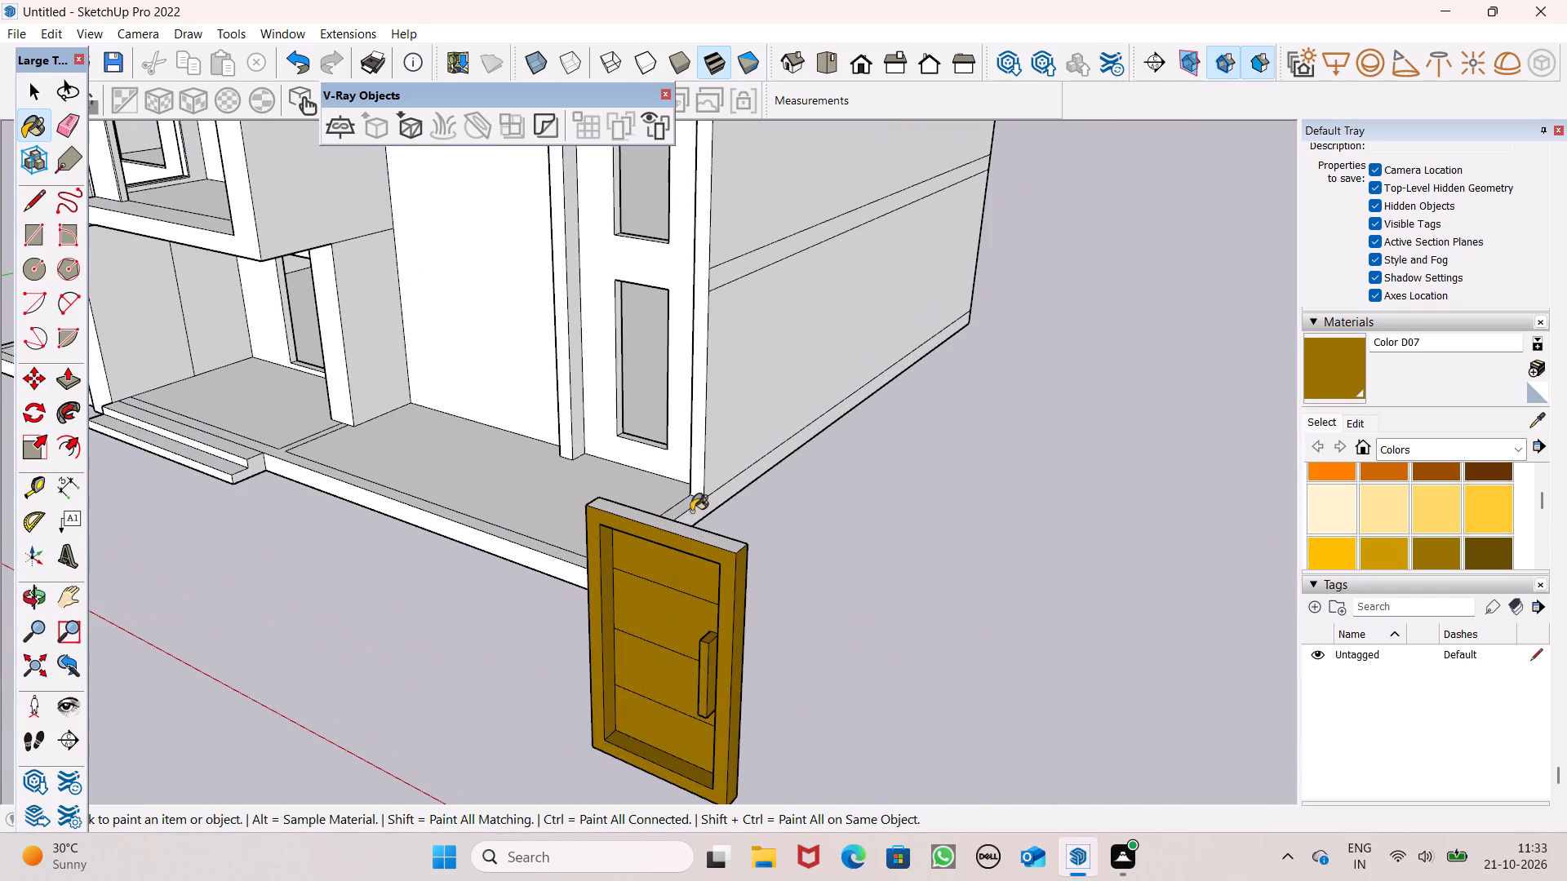
pyautogui.click(685, 529)
# Paint the frame border and all four panel bands on the back of the door with Color D07.
pyautogui.scroll(-6, 877, 476)
pyautogui.moveTo(778, 624); pyautogui.dragTo(366, 553, button='middle')
pyautogui.scroll(-6, 1039, 410)
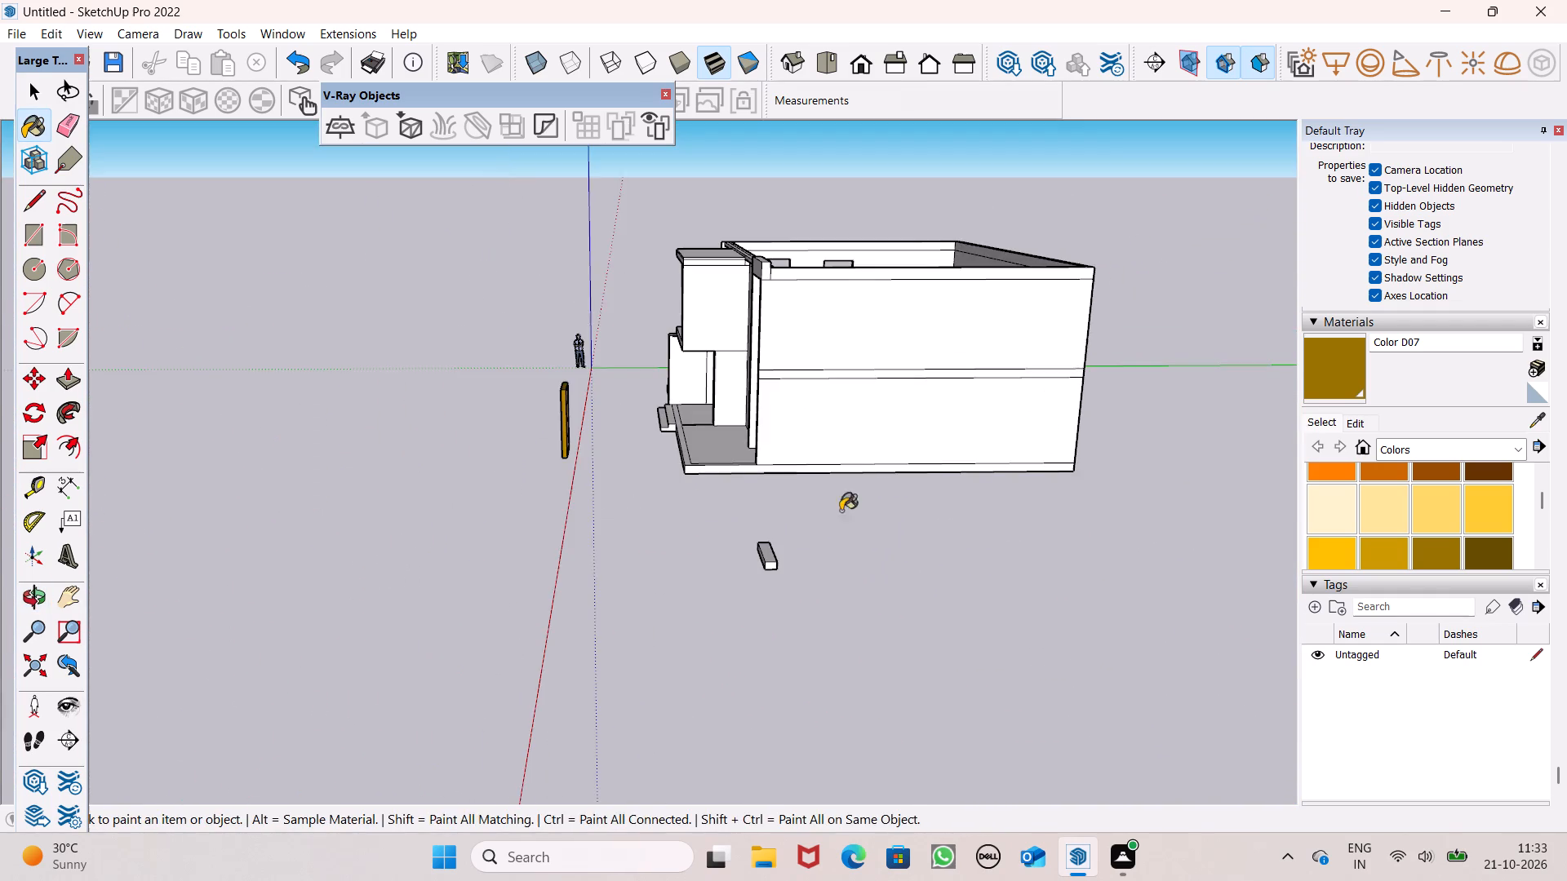
pyautogui.moveTo(647, 570); pyautogui.dragTo(345, 512, button='middle')
pyautogui.scroll(6, 410, 382)
pyautogui.scroll(7, 484, 378)
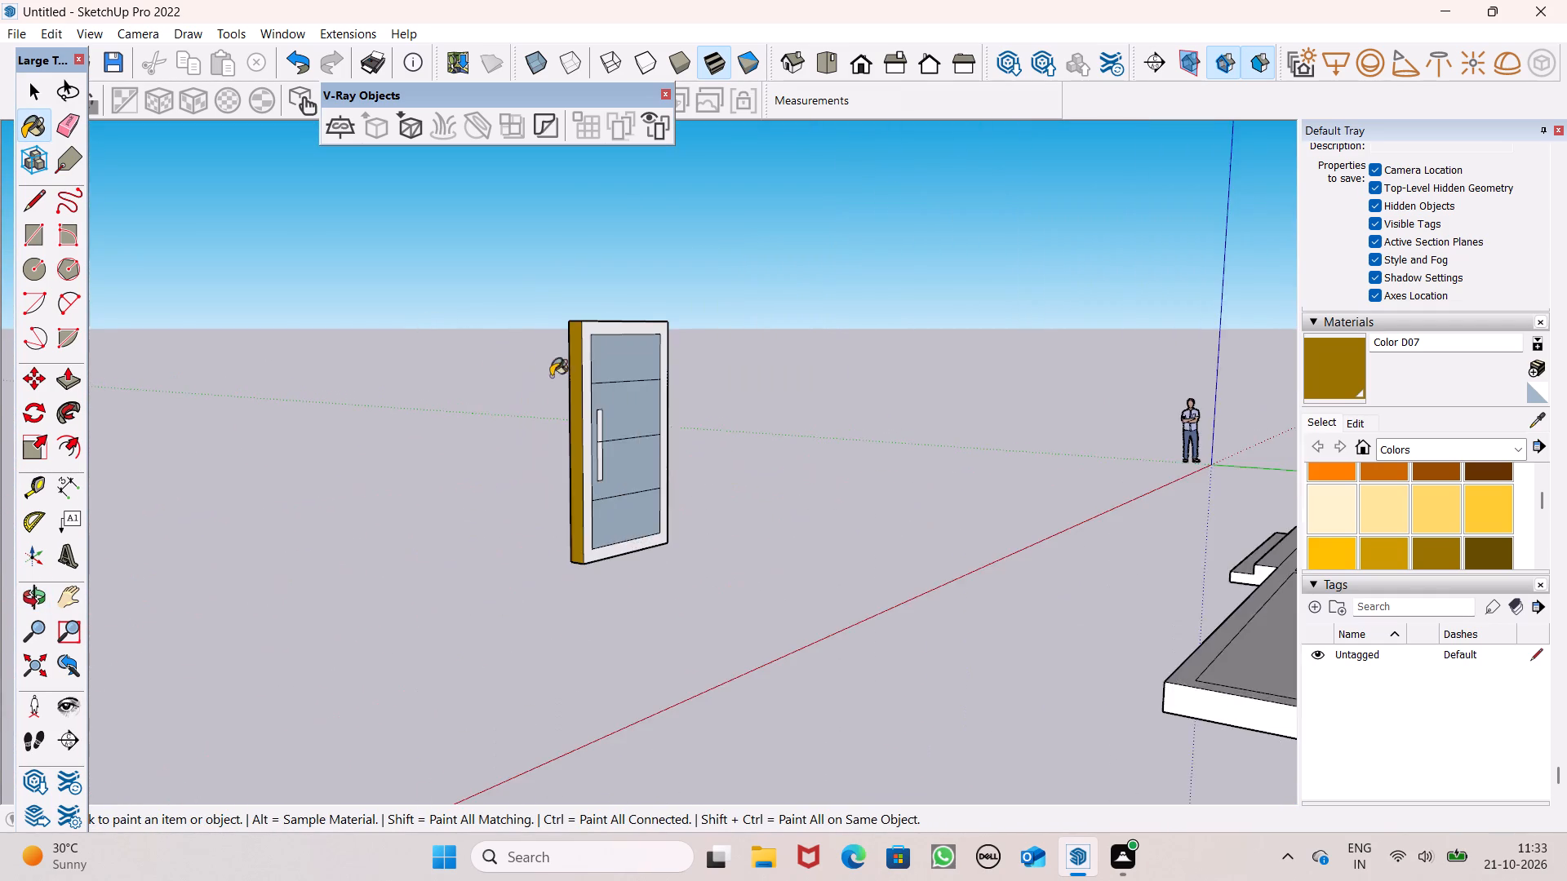
pyautogui.scroll(5, 568, 368)
pyautogui.click(598, 390)
pyautogui.scroll(-3, 573, 397)
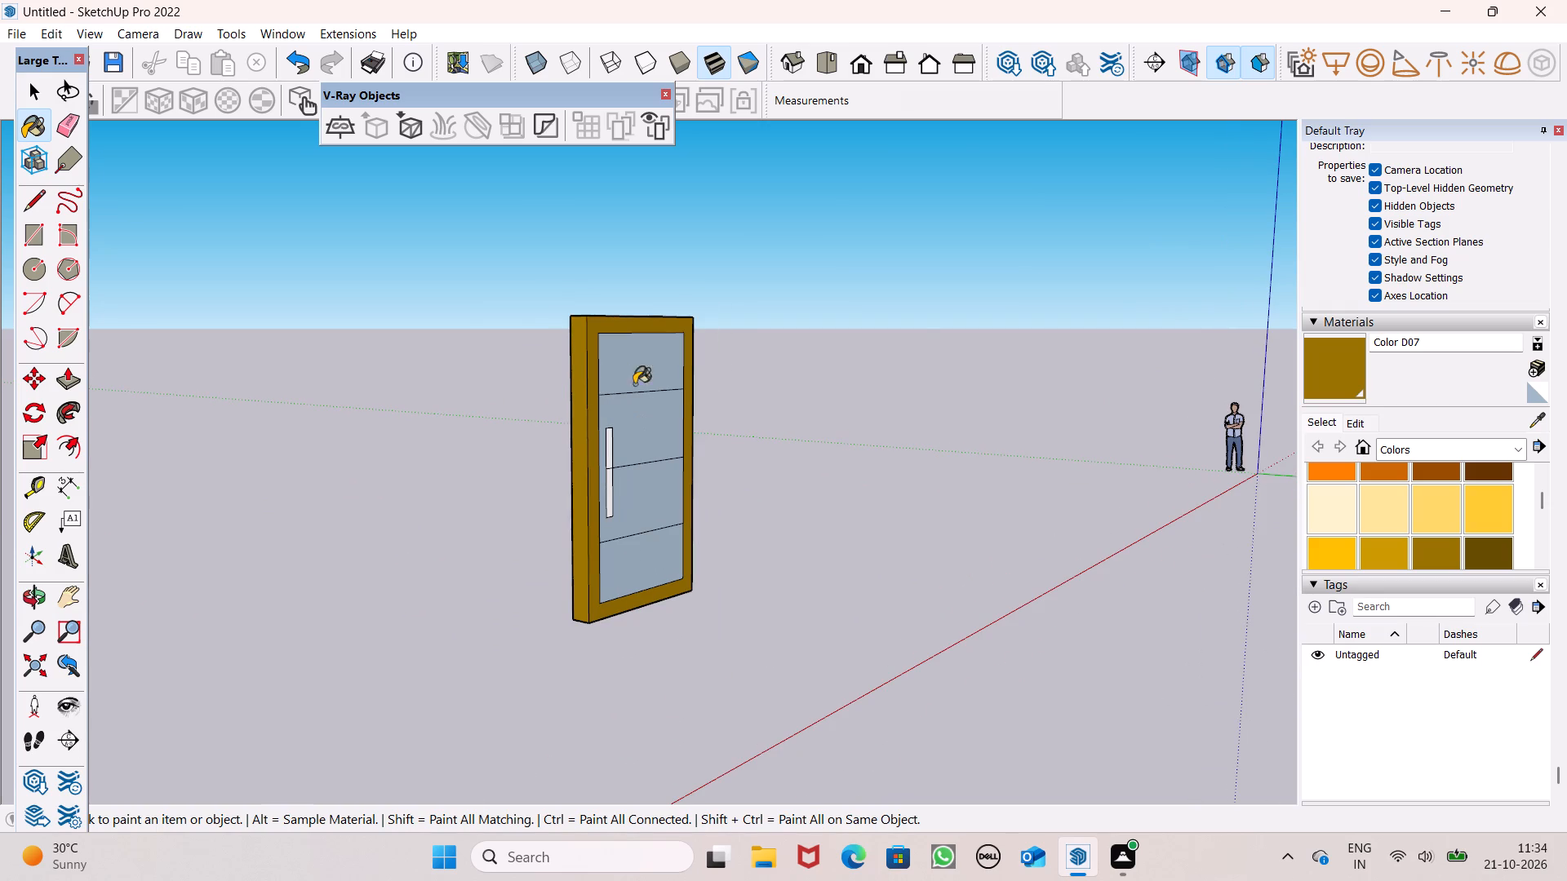
pyautogui.click(641, 365)
pyautogui.click(646, 423)
pyautogui.moveTo(650, 467); pyautogui.dragTo(654, 478)
pyautogui.click(649, 538)
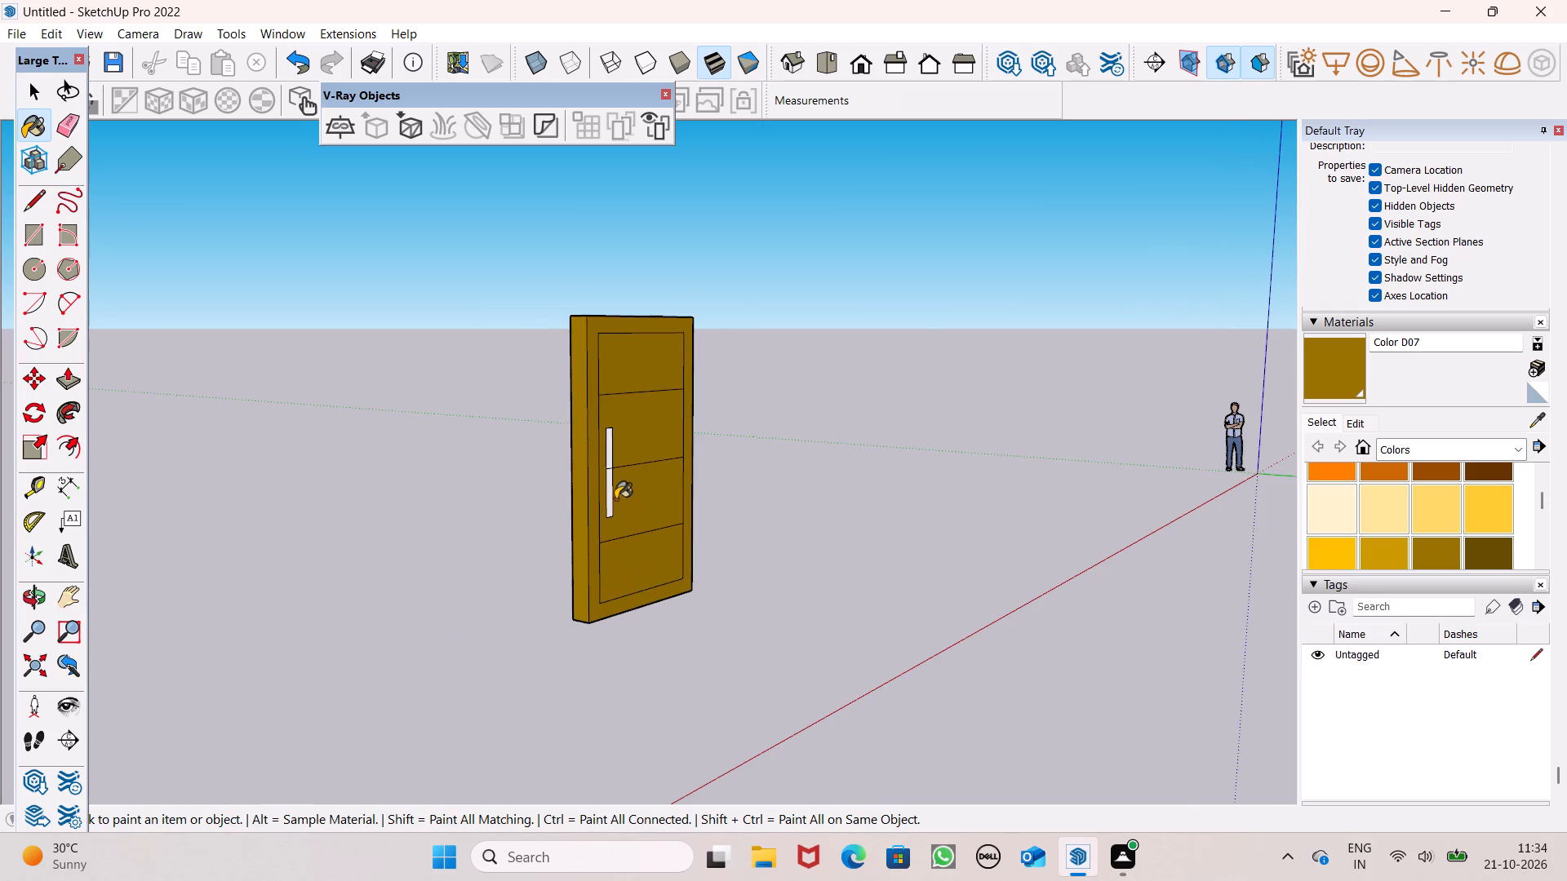
# Paint the two remaining white sections of the handle strip on the back of the door with Color D07.
pyautogui.click(610, 486)
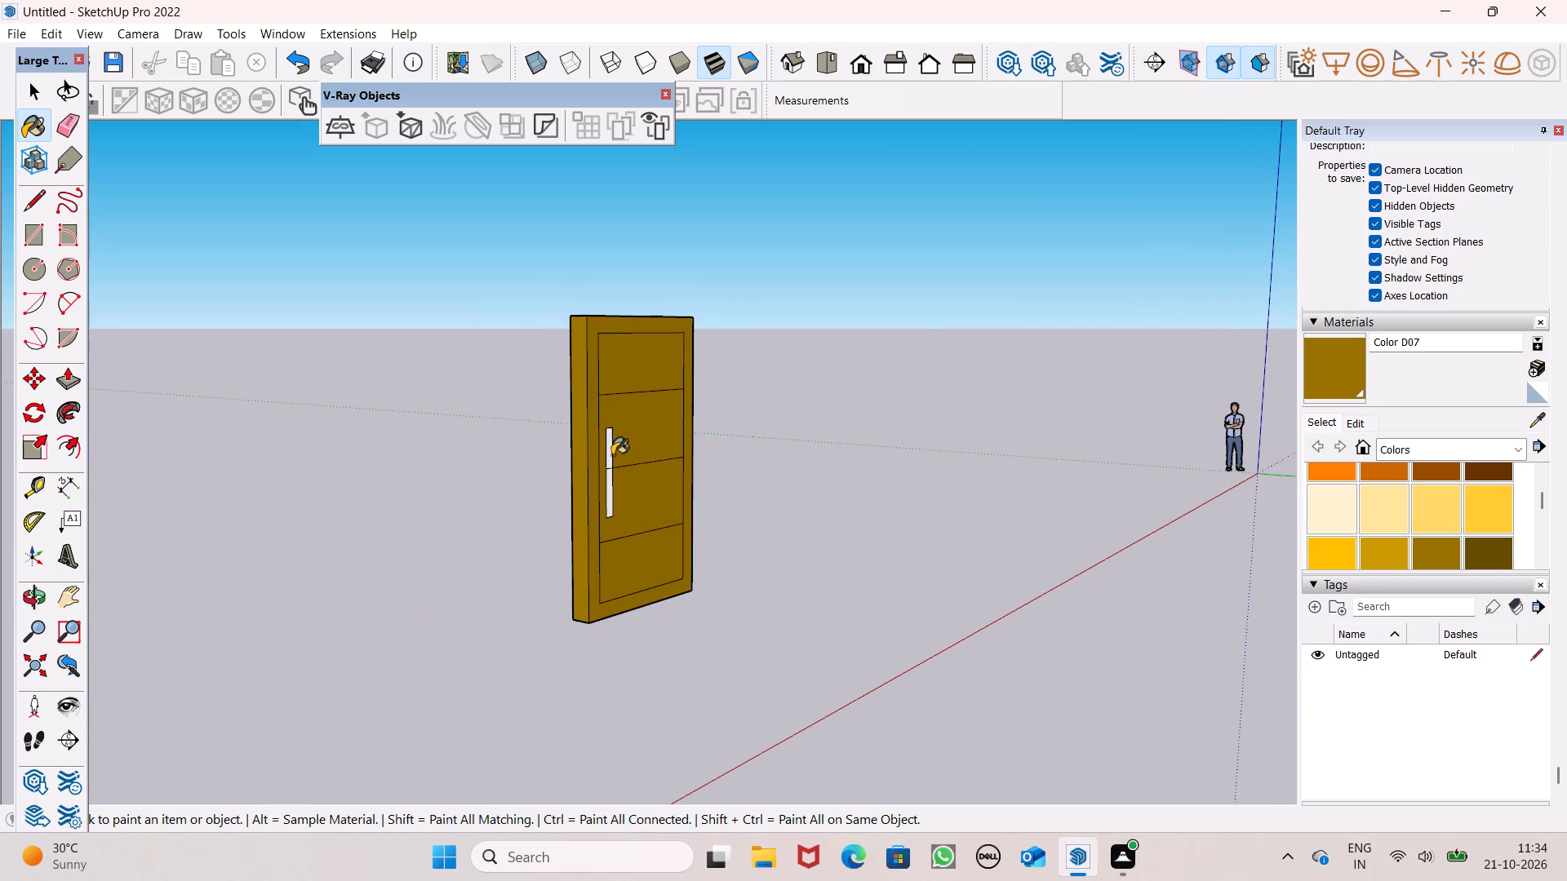
pyautogui.click(612, 455)
pyautogui.moveTo(547, 524); pyautogui.dragTo(560, 511, button='middle')
pyautogui.scroll(6, 614, 446)
pyautogui.moveTo(593, 472); pyautogui.dragTo(583, 489, button='middle')
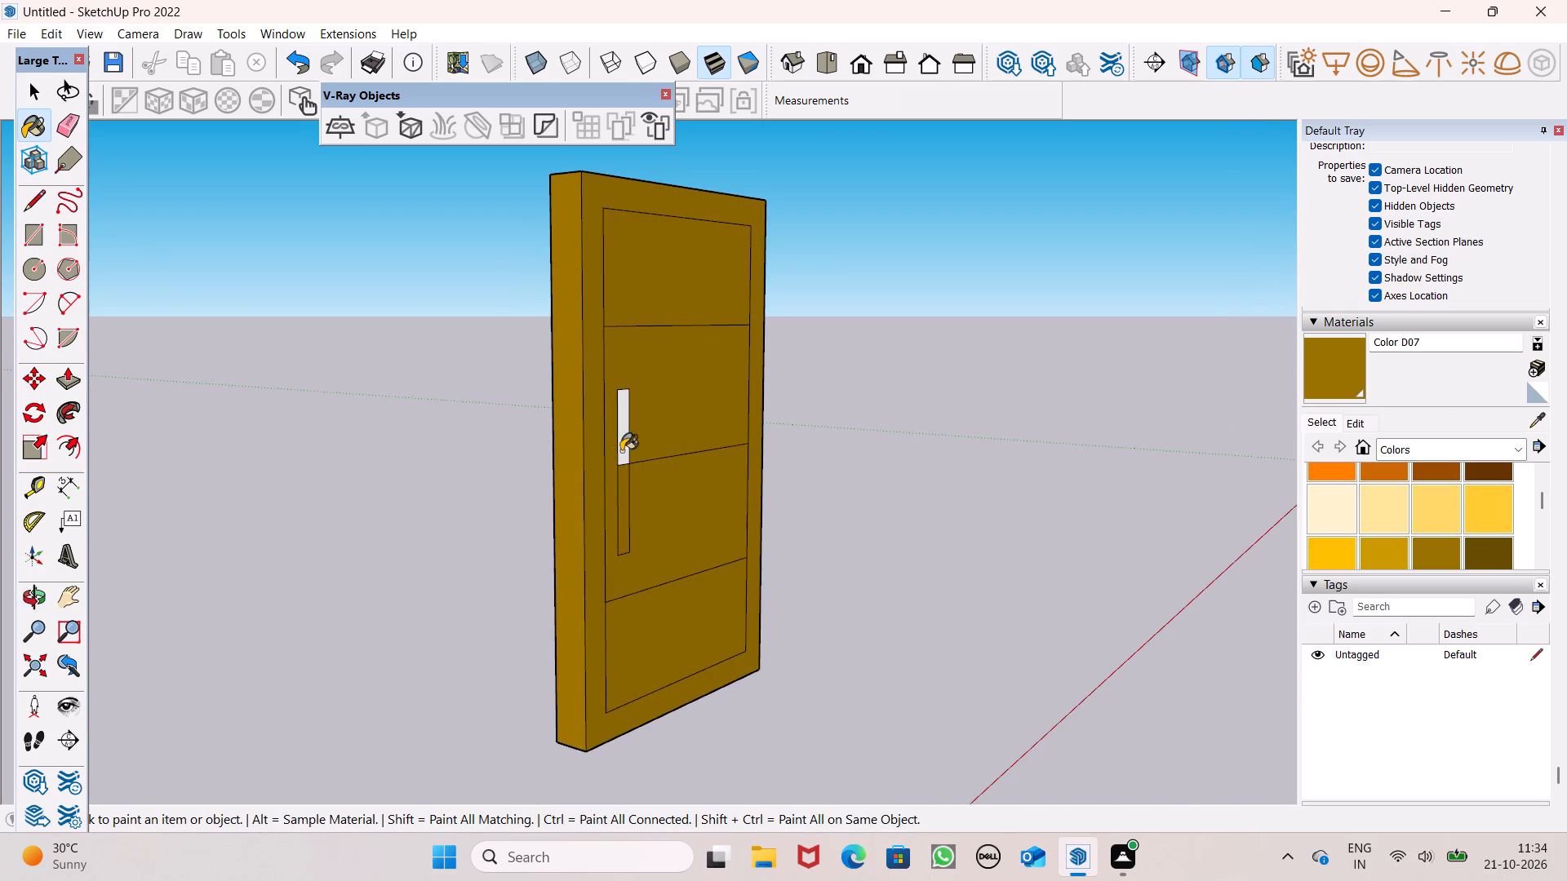
pyautogui.click(622, 451)
# Examine the front of the painted door, its frame reveals and the handle from several angles.
pyautogui.moveTo(581, 511); pyautogui.dragTo(1303, 494, button='middle')
pyautogui.moveTo(894, 630); pyautogui.dragTo(1109, 603, button='middle')
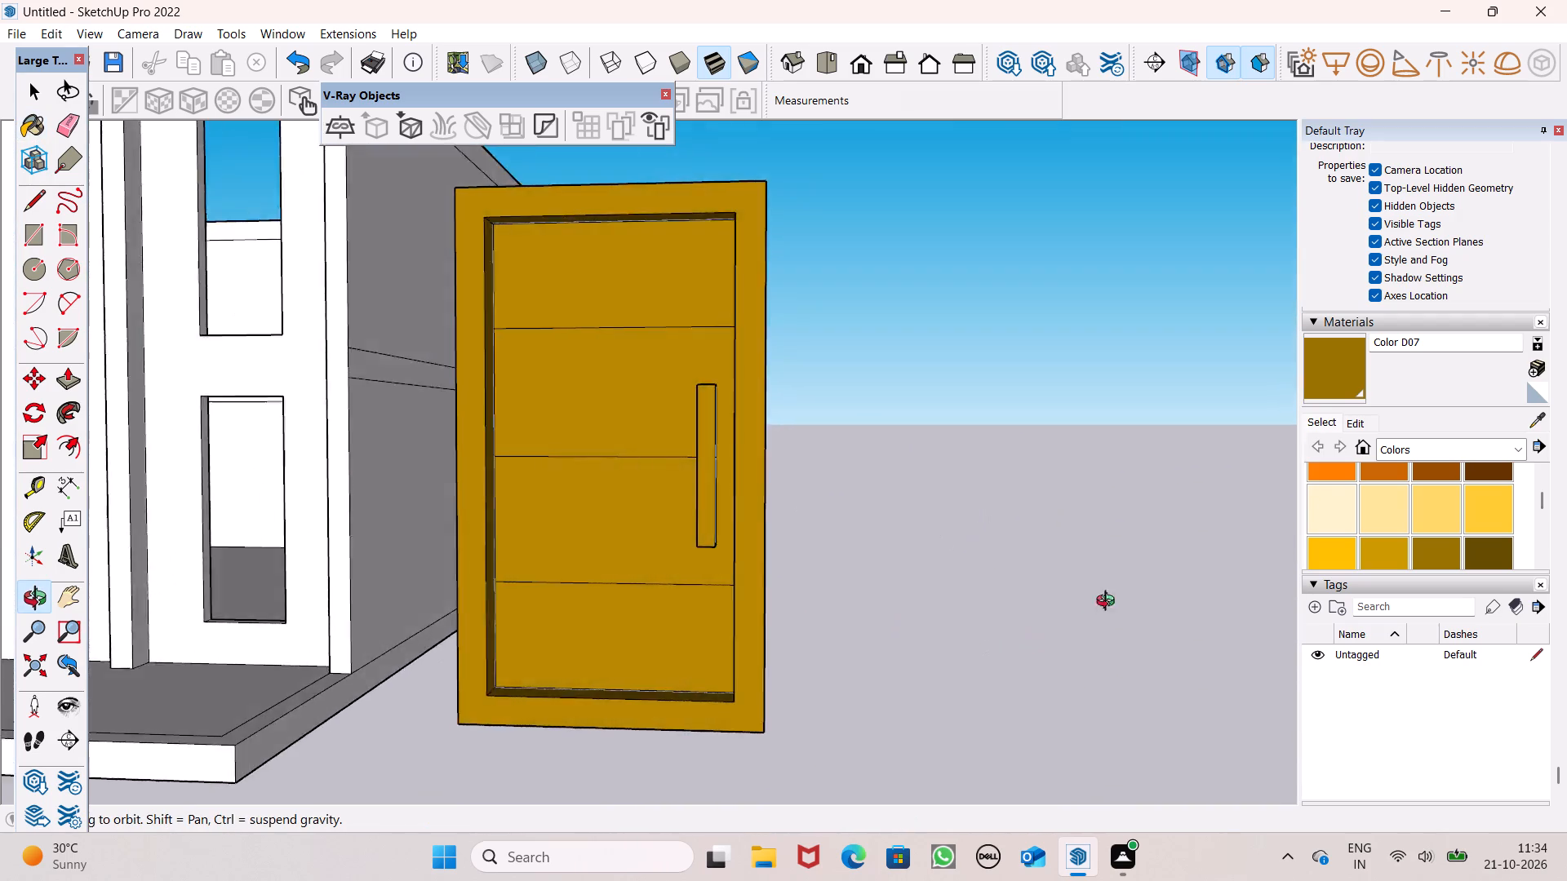
pyautogui.moveTo(1109, 603); pyautogui.dragTo(934, 670, button='middle')
pyautogui.scroll(5, 730, 533)
pyautogui.moveTo(697, 555); pyautogui.dragTo(706, 611, button='middle')
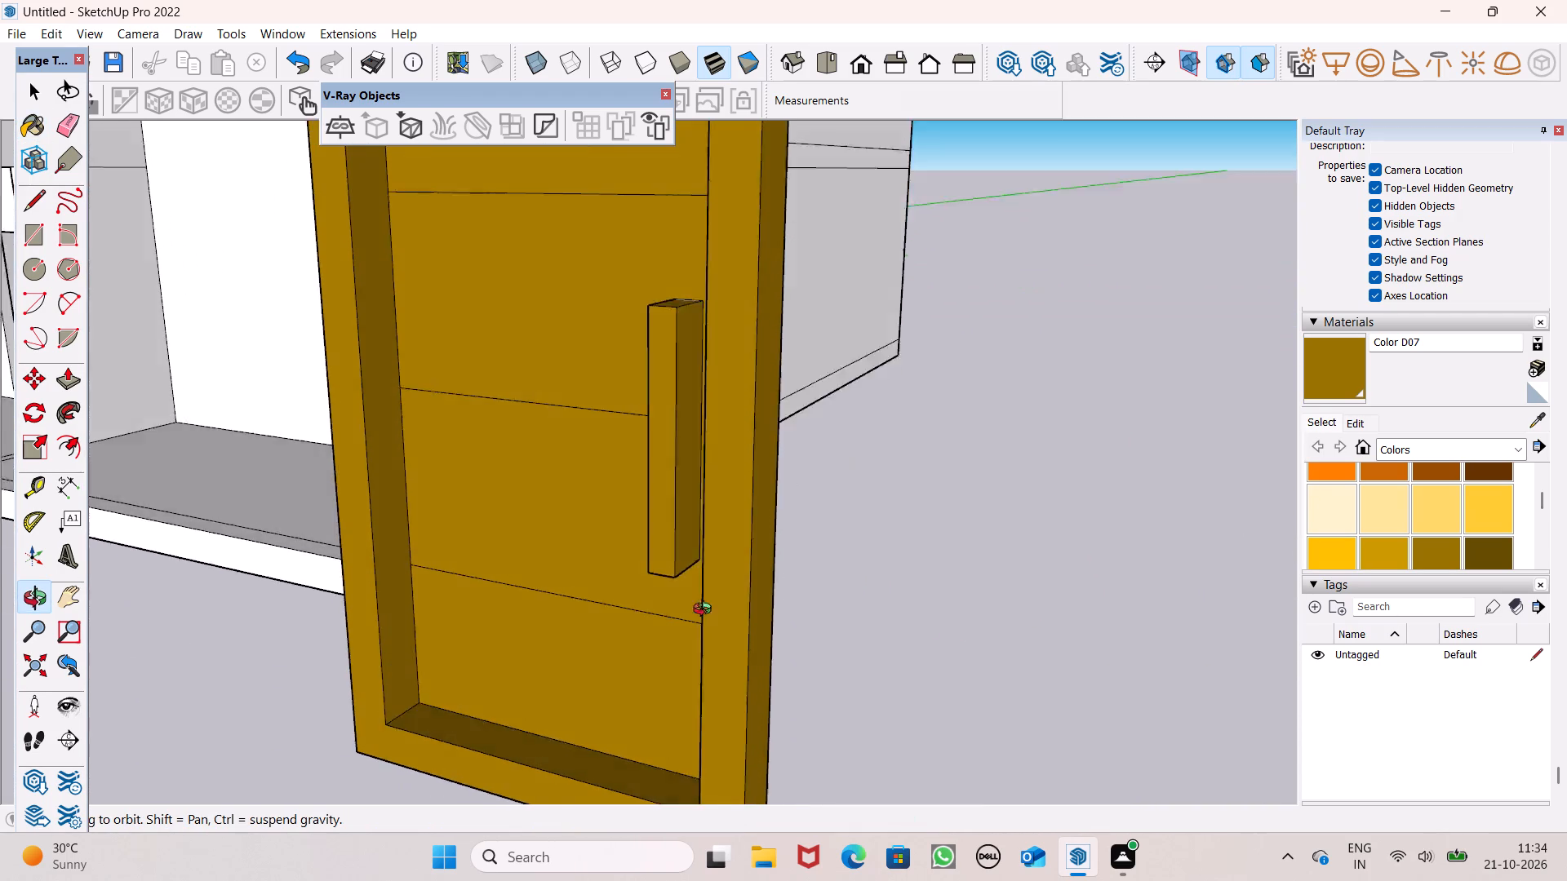
pyautogui.moveTo(706, 611); pyautogui.dragTo(715, 495, button='middle')
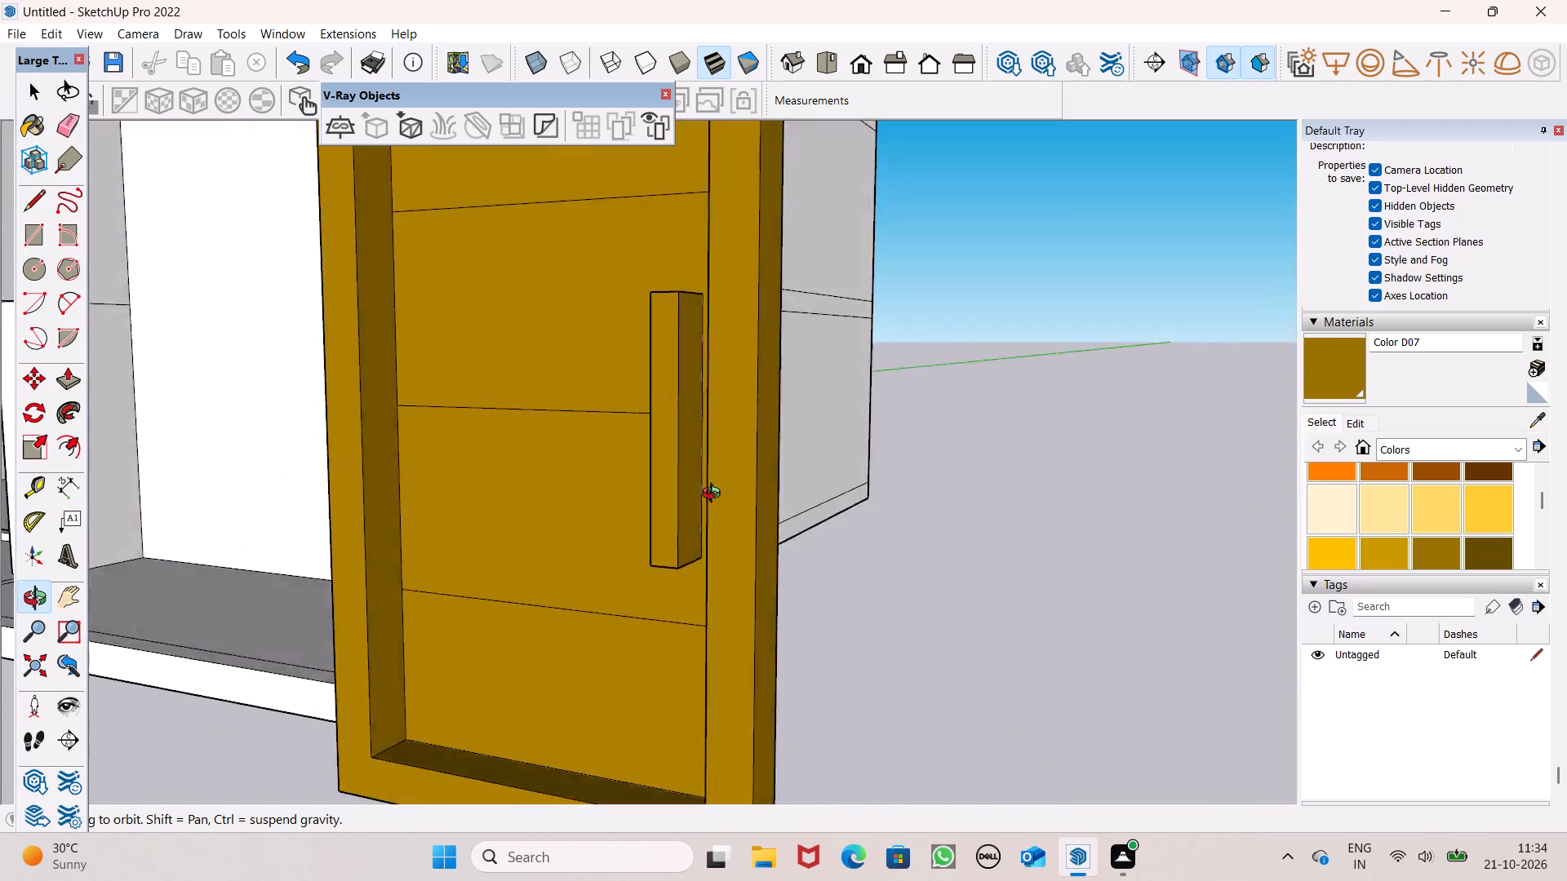
pyautogui.moveTo(715, 495); pyautogui.dragTo(814, 678, button='middle')
pyautogui.scroll(-3, 1004, 460)
pyautogui.moveTo(1005, 459); pyautogui.dragTo(1045, 375, button='middle')
# Edit Color D07 into a muted tan with red 153, green 134 and blue 96.
pyautogui.press('space')
pyautogui.click(1352, 423)
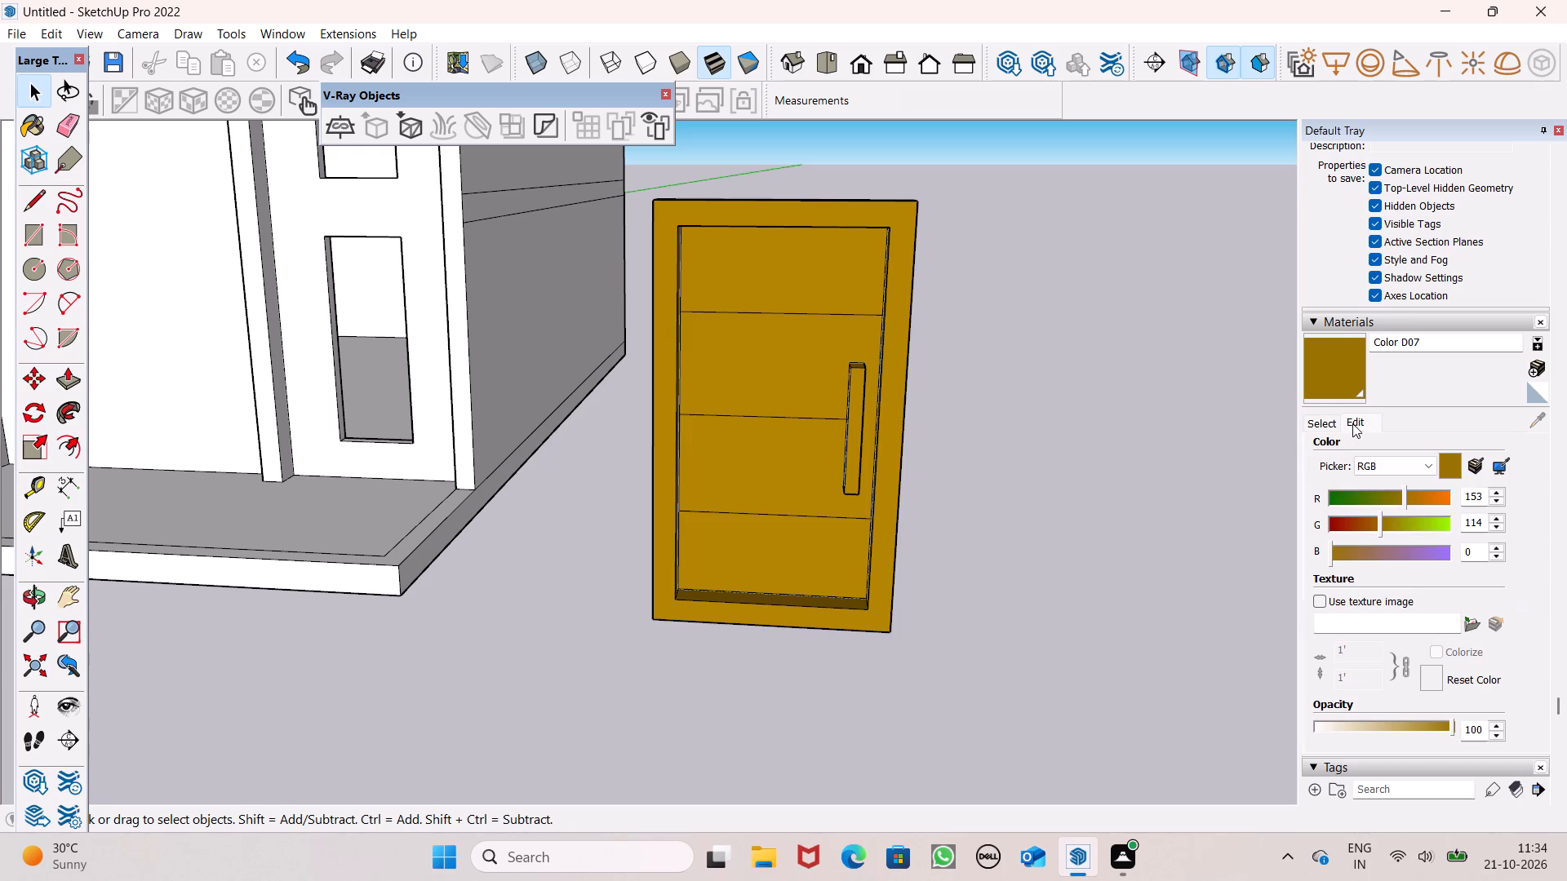
pyautogui.tripleClick(1401, 502)
pyautogui.moveTo(1401, 498); pyautogui.dragTo(1393, 505)
pyautogui.moveTo(1392, 507); pyautogui.dragTo(1383, 512)
pyautogui.moveTo(1383, 512); pyautogui.dragTo(1396, 509)
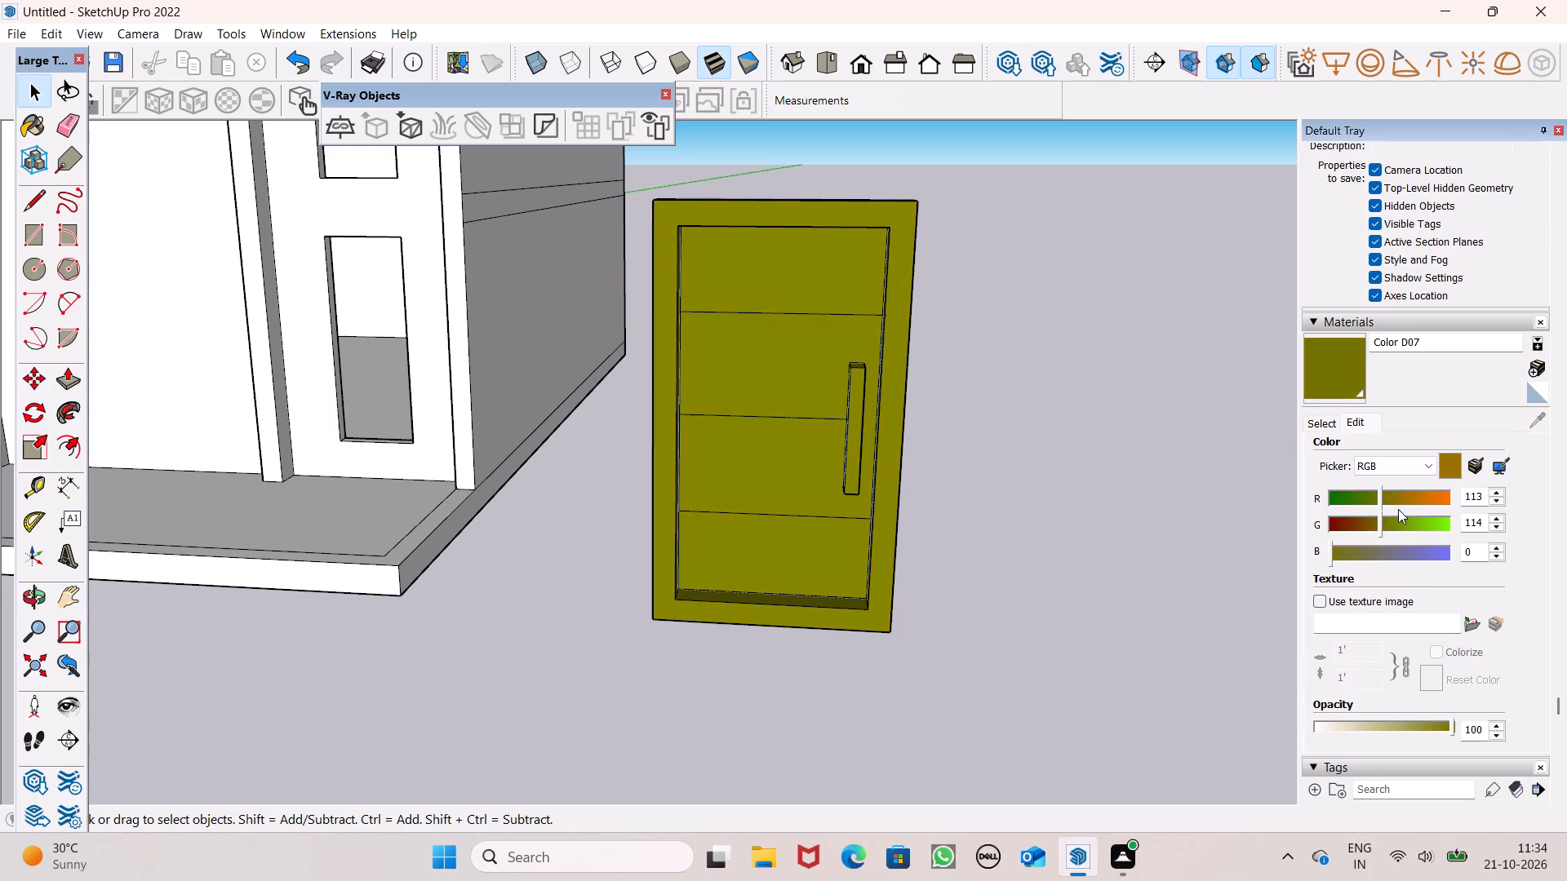
pyautogui.click(1399, 508)
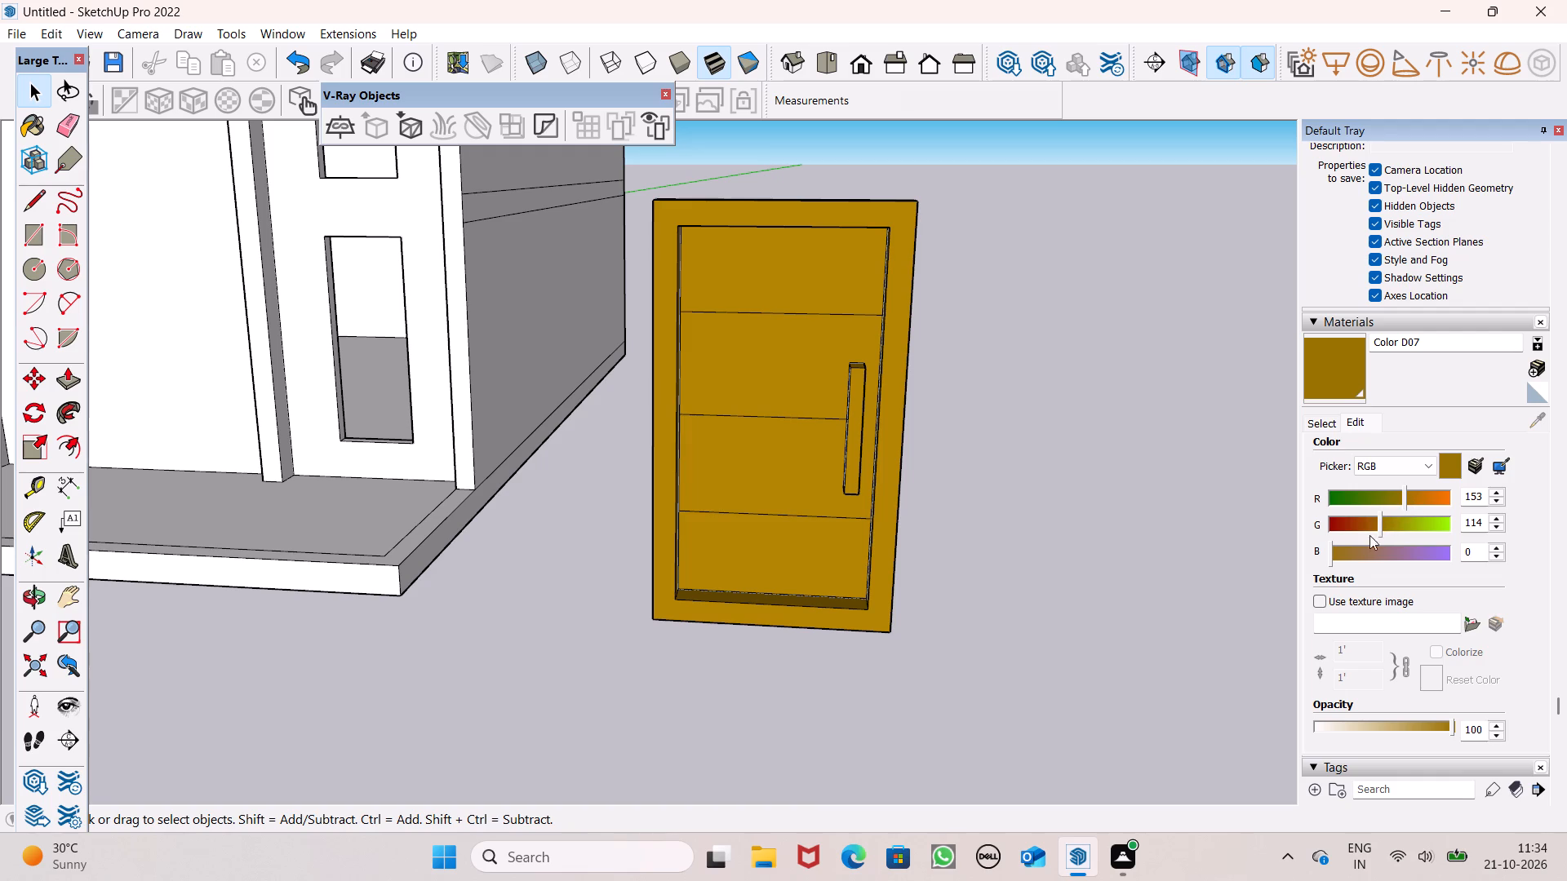
pyautogui.moveTo(1347, 555); pyautogui.dragTo(1369, 549)
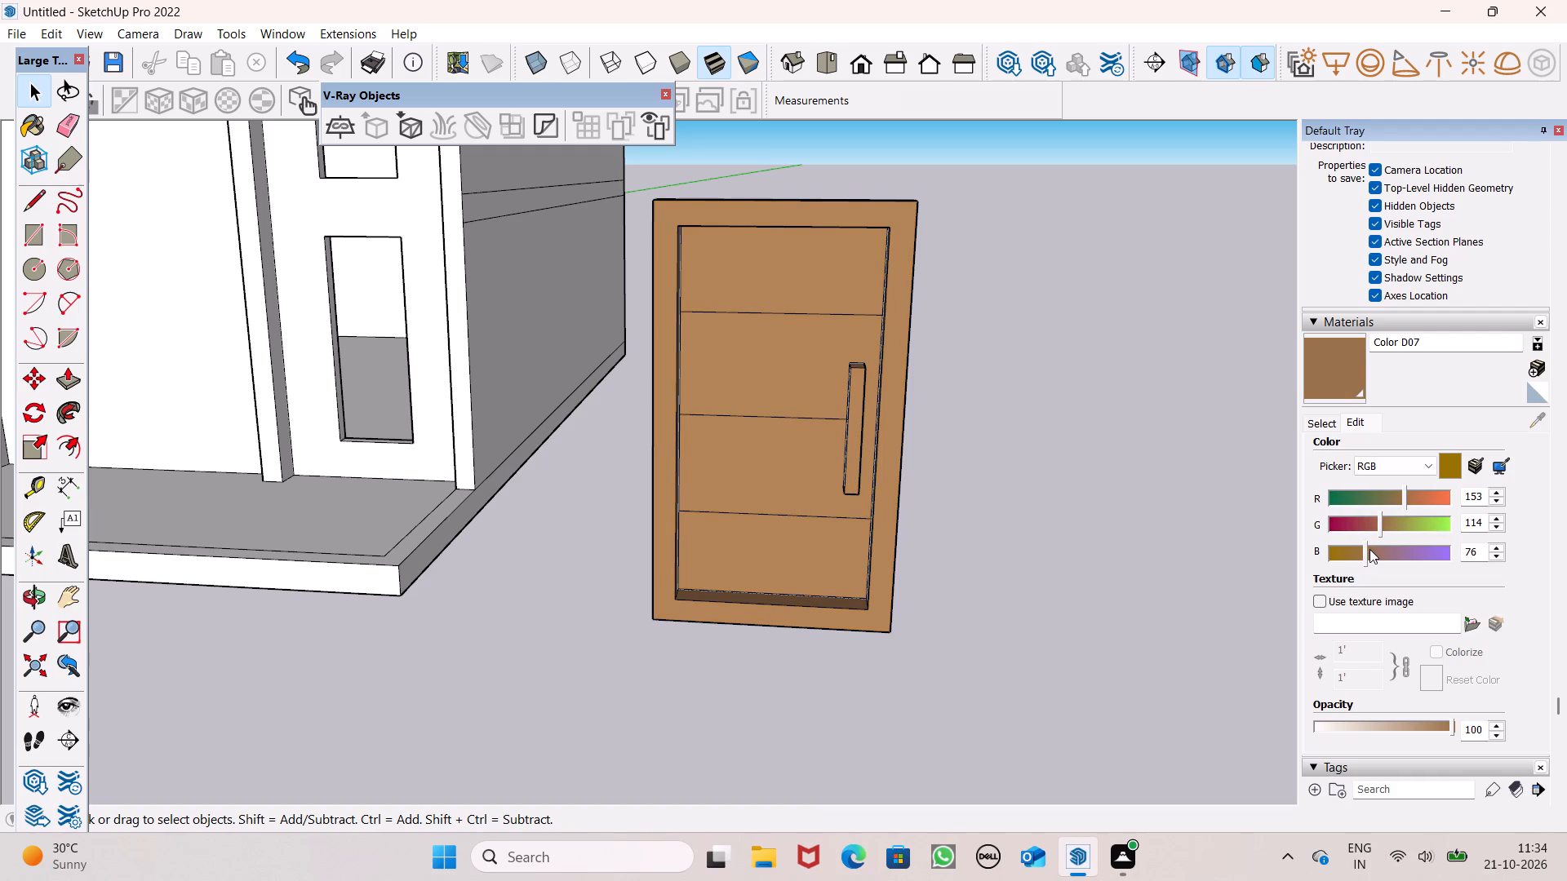
pyautogui.moveTo(1369, 549); pyautogui.dragTo(1367, 553)
pyautogui.moveTo(1367, 553); pyautogui.dragTo(1366, 558)
pyautogui.scroll(-3, 893, 392)
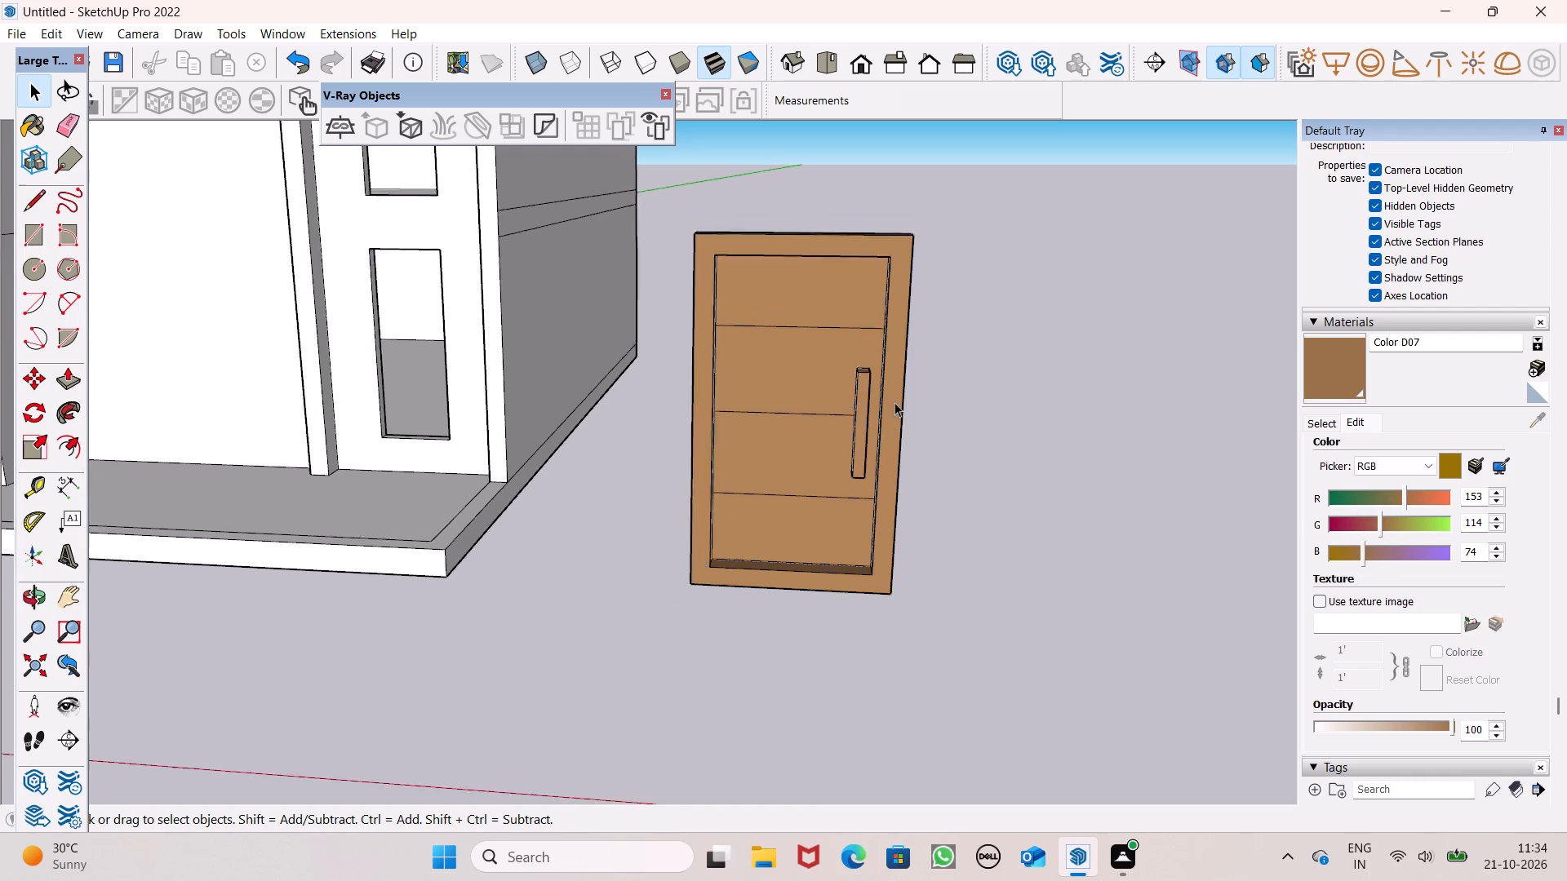
pyautogui.scroll(-2, 894, 402)
pyautogui.moveTo(894, 450); pyautogui.dragTo(910, 334, button='middle')
pyautogui.scroll(-5, 911, 406)
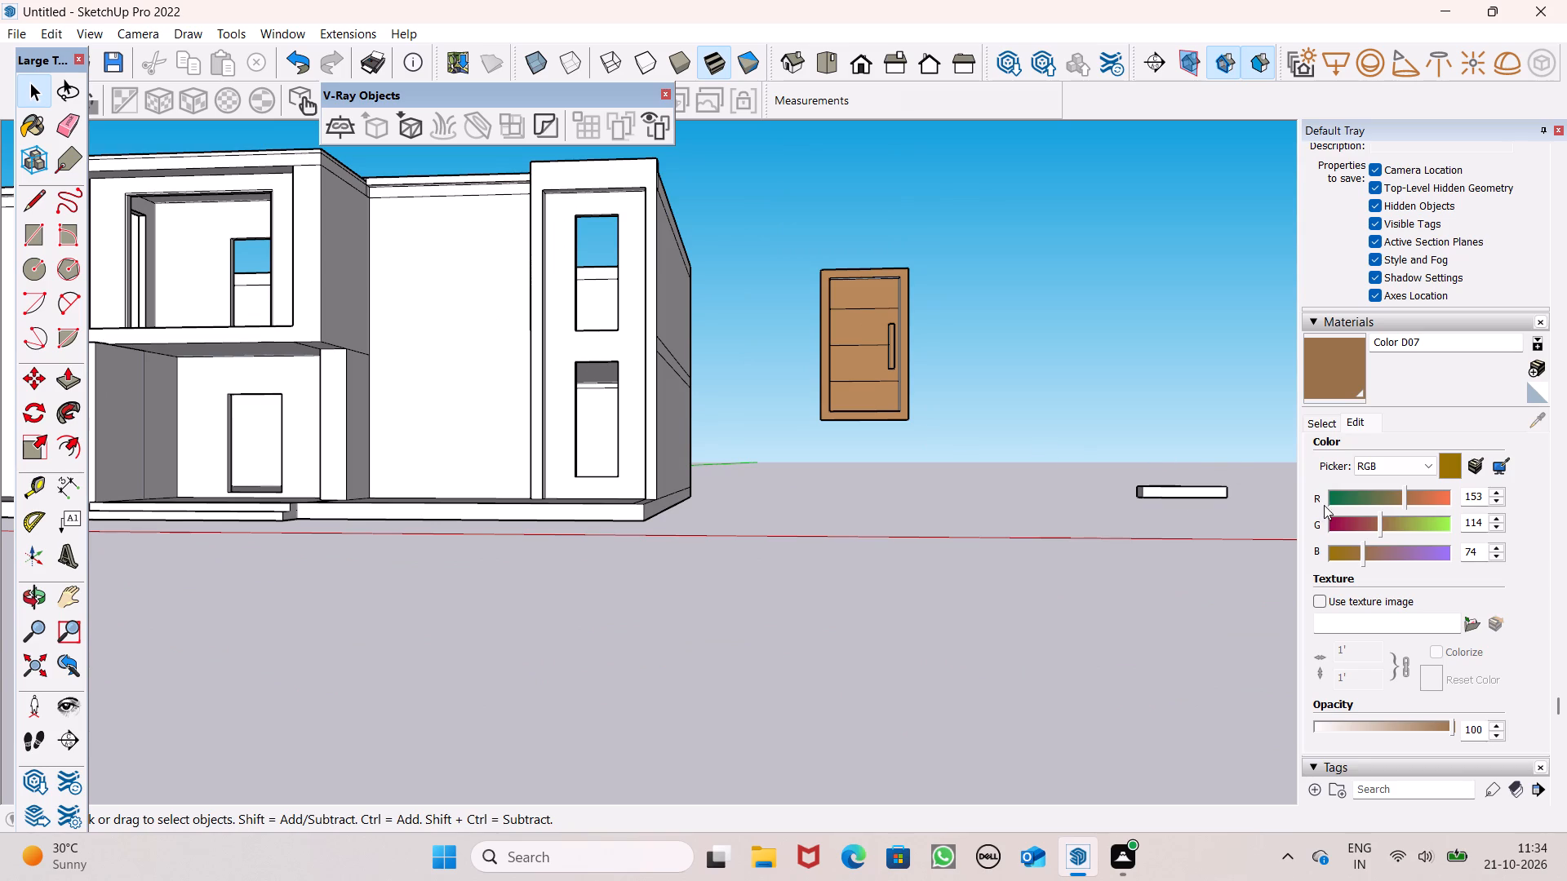
pyautogui.moveTo(1374, 527); pyautogui.dragTo(1423, 539)
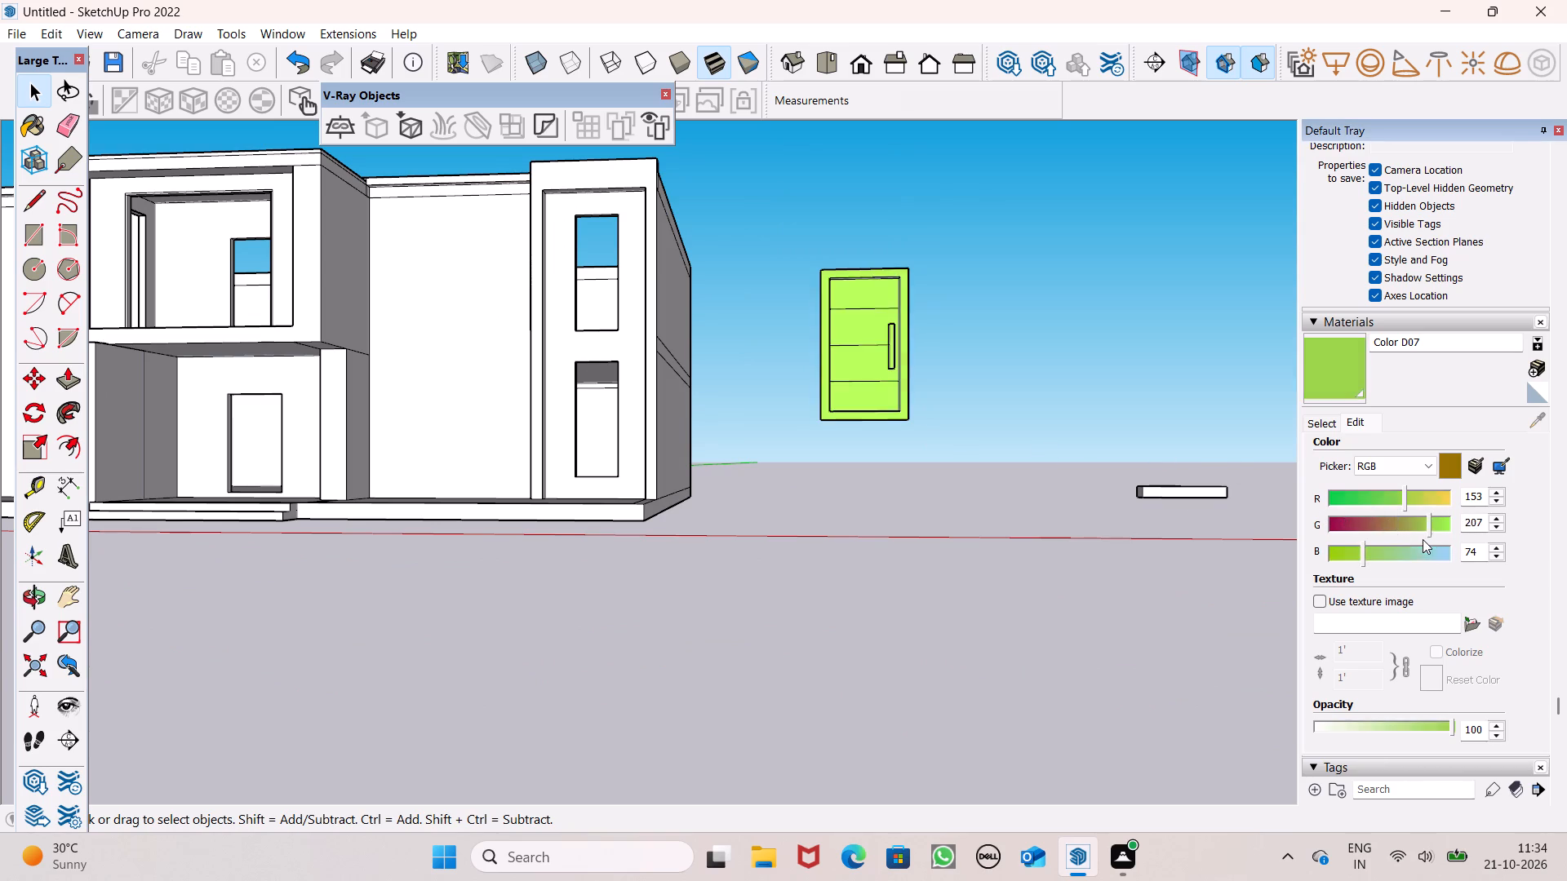
pyautogui.moveTo(1423, 539); pyautogui.dragTo(1392, 541)
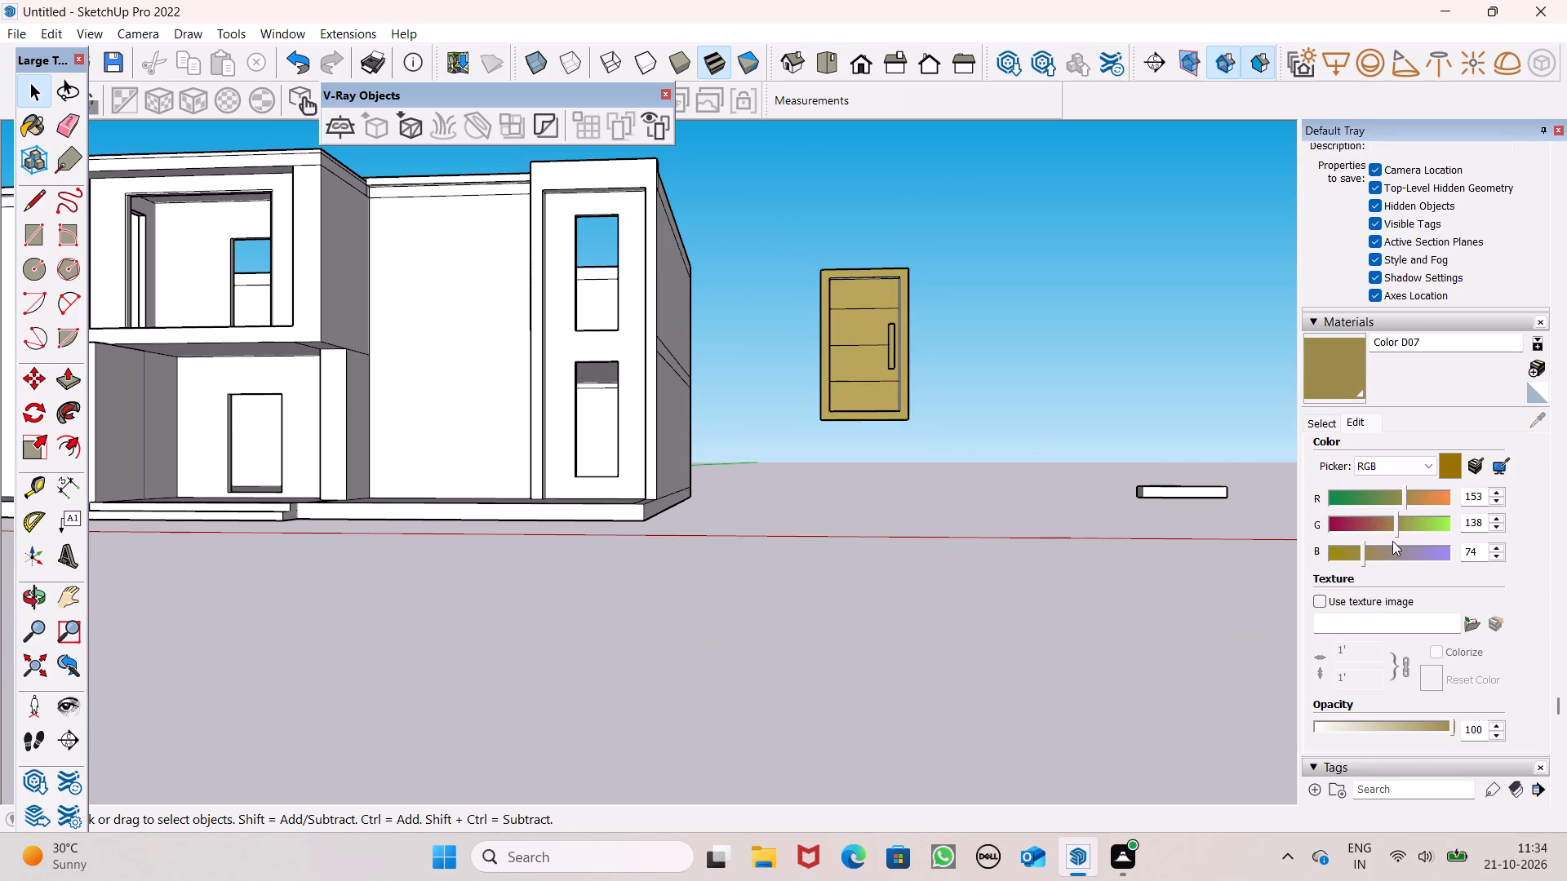
pyautogui.moveTo(1392, 541); pyautogui.dragTo(1392, 542)
pyautogui.moveTo(1363, 547); pyautogui.dragTo(1376, 547)
pyautogui.click(1376, 547)
# Select the whole door, including its frame and handle, and make it a group.
pyautogui.scroll(-2, 814, 352)
pyautogui.moveTo(810, 396); pyautogui.dragTo(767, 485, button='middle')
pyautogui.scroll(5, 773, 472)
pyautogui.tripleClick(859, 457)
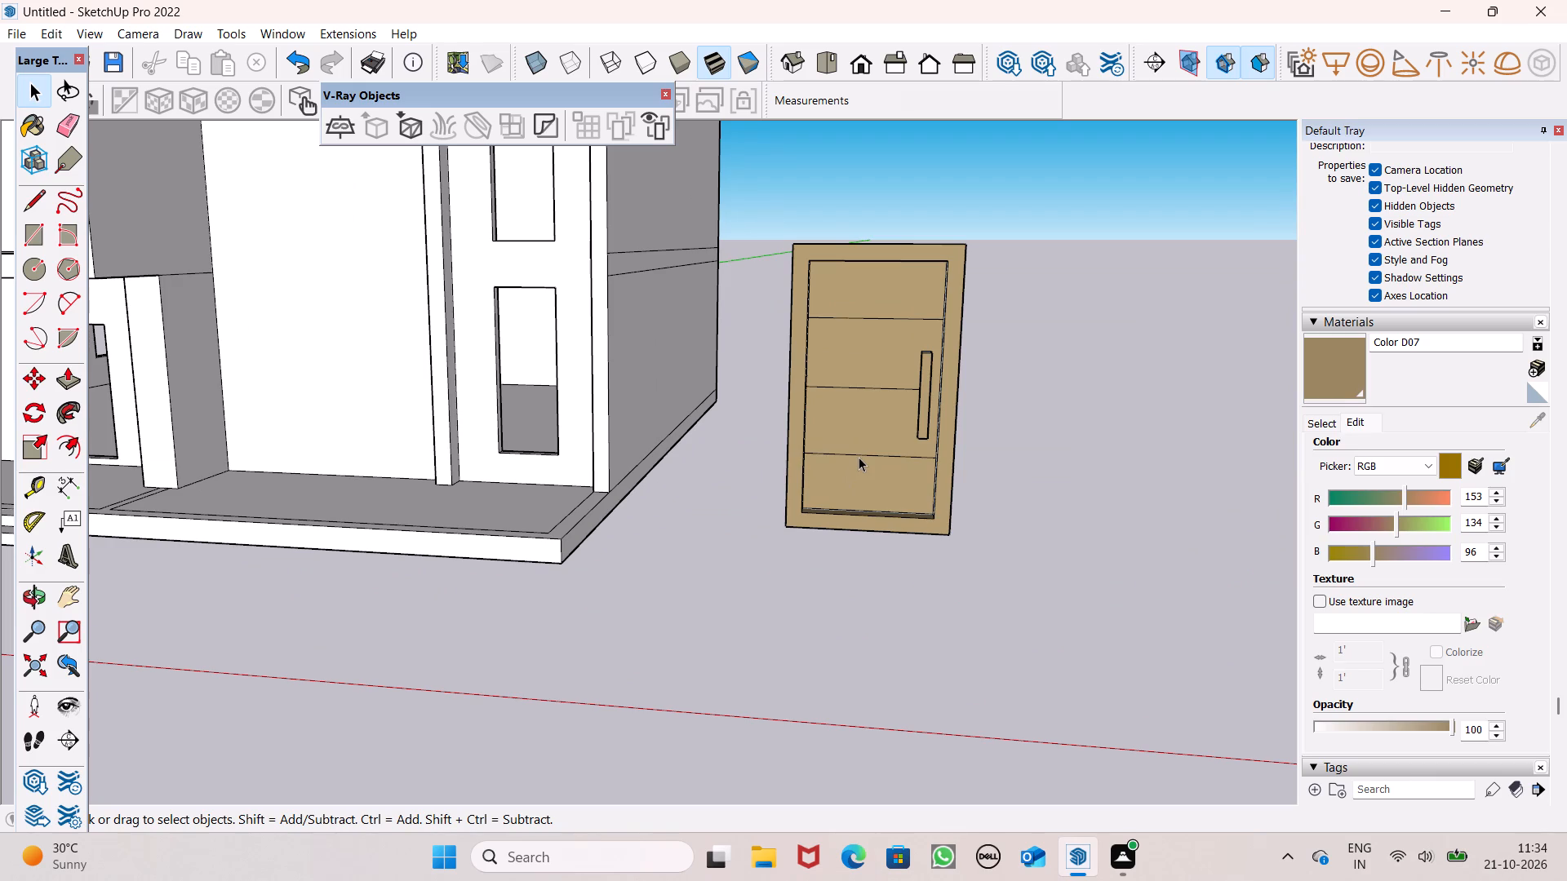
pyautogui.click(858, 456)
pyautogui.rightClick(858, 454)
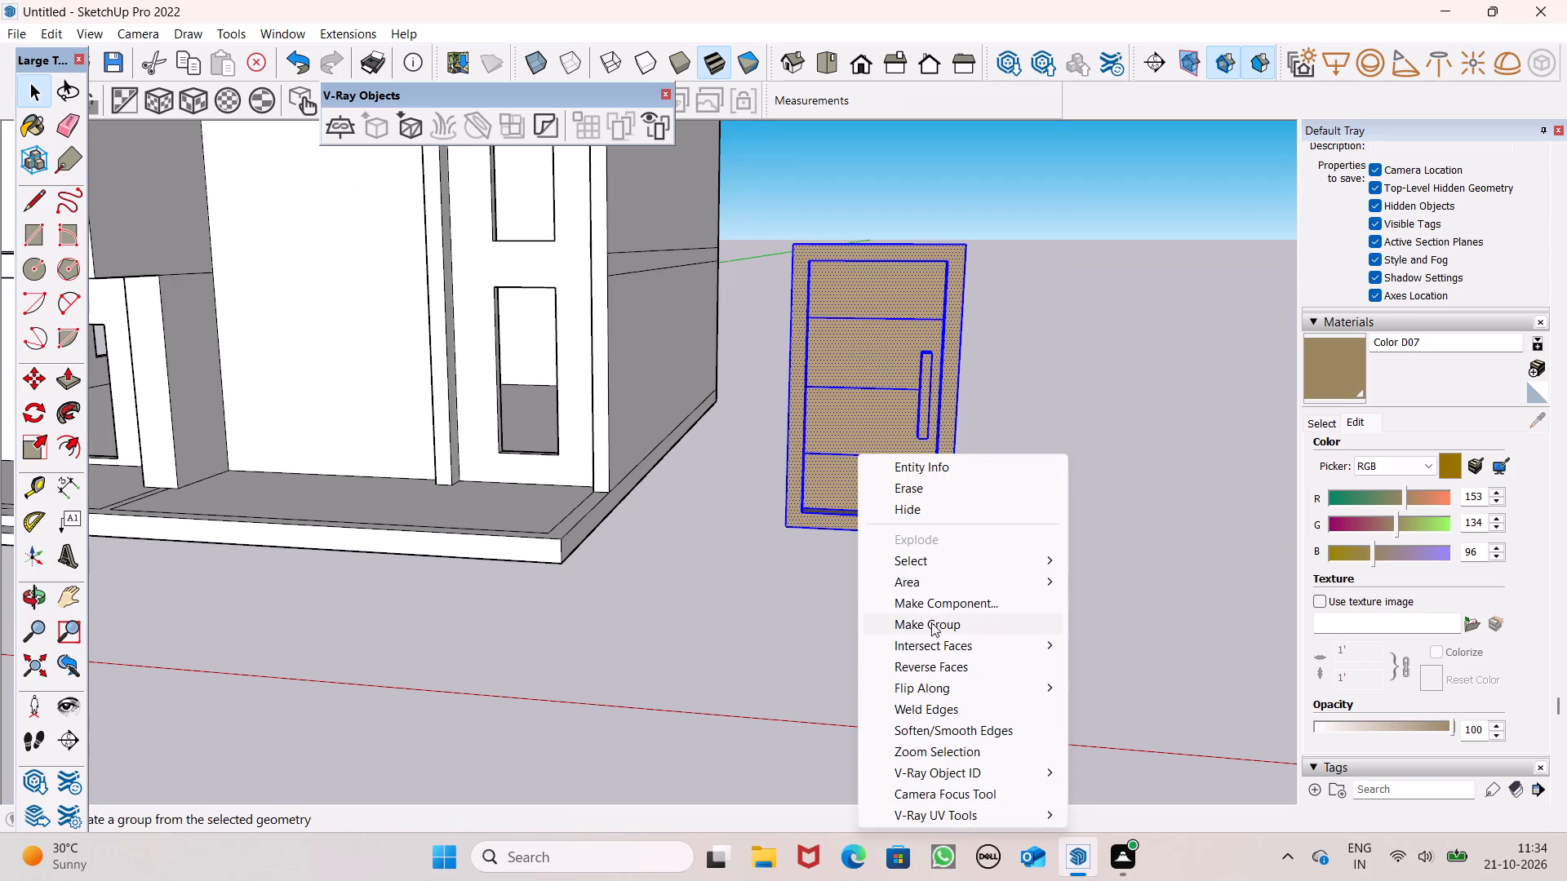
pyautogui.click(931, 622)
# Copy the door group into the ground-floor entrance opening beneath the balcony.
pyautogui.scroll(-5, 1007, 415)
pyautogui.press('m')
pyautogui.press('Return')
pyautogui.scroll(-7, 1006, 413)
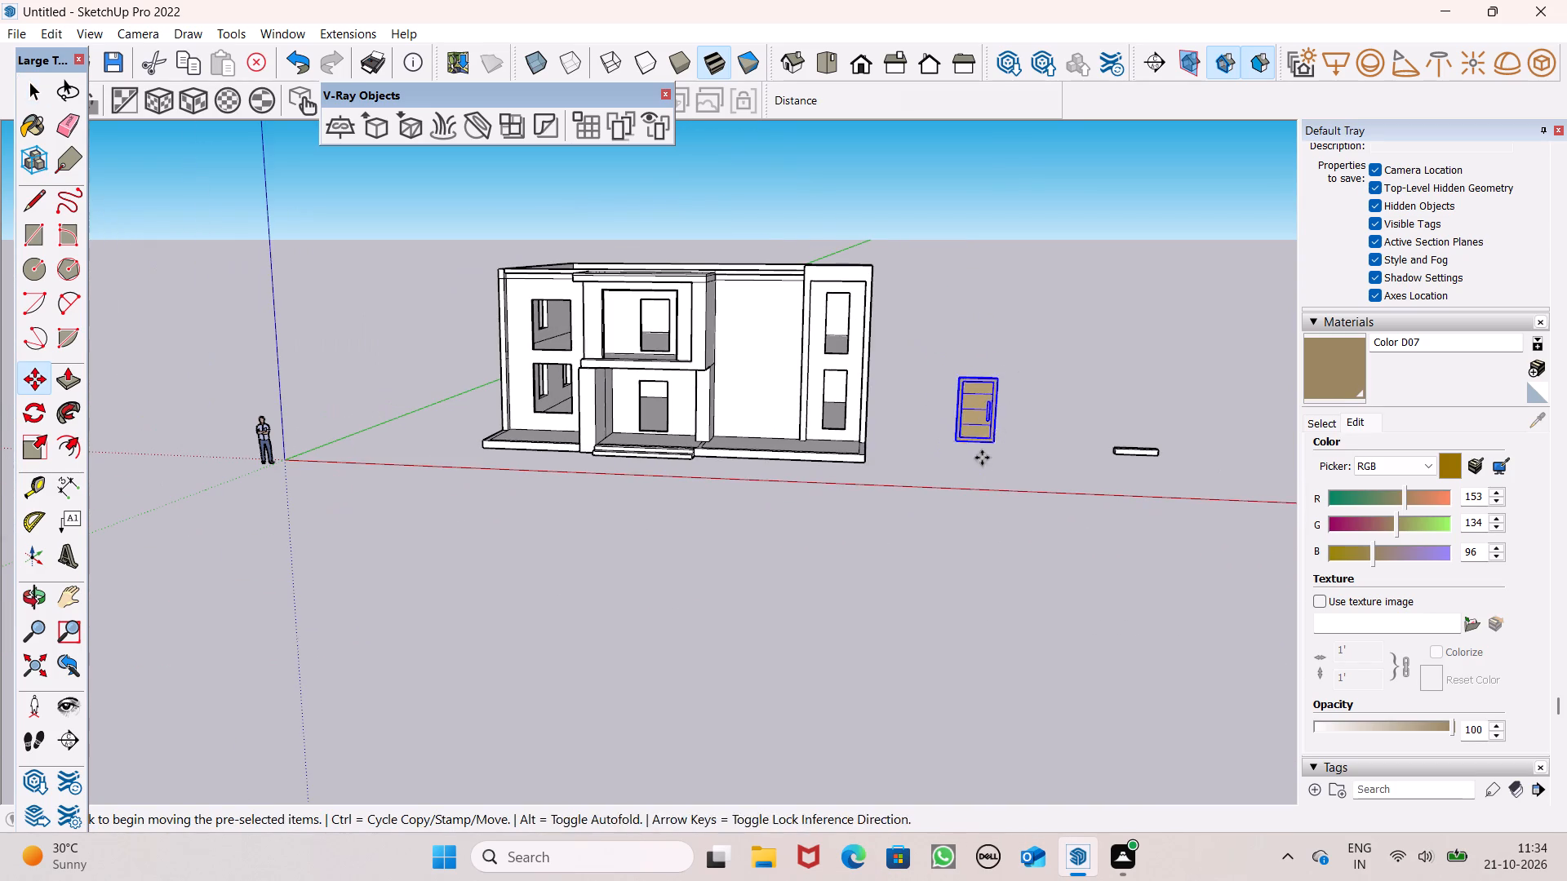
pyautogui.moveTo(991, 445); pyautogui.dragTo(659, 429)
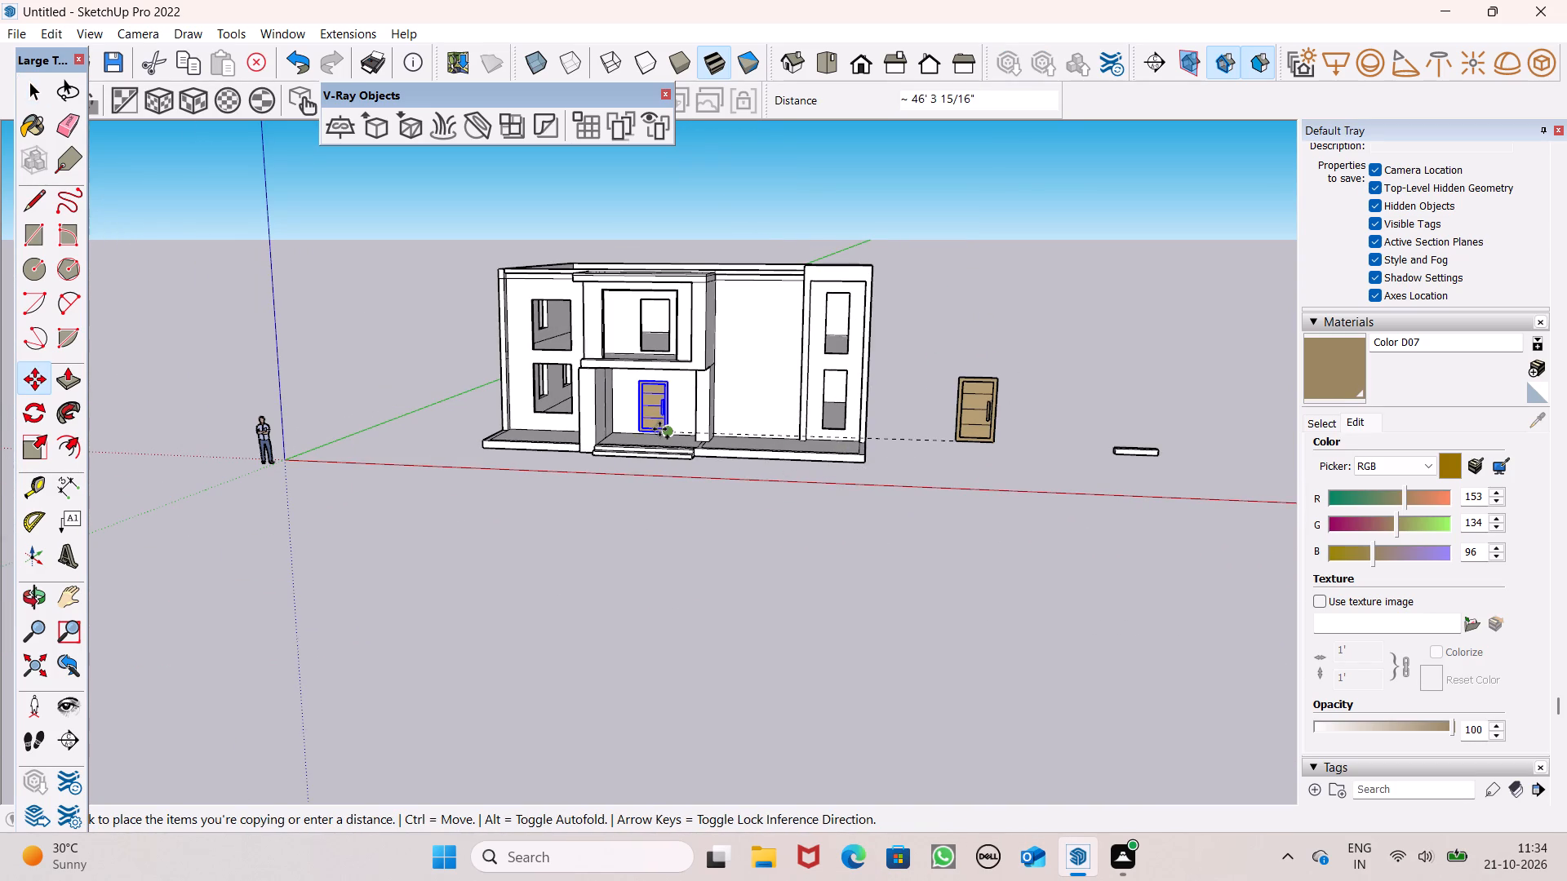
pyautogui.moveTo(659, 429); pyautogui.dragTo(659, 429)
# Move the original door group from beside the house up to the first-floor opening behind the balcony.
pyautogui.press('space')
pyautogui.click(947, 481)
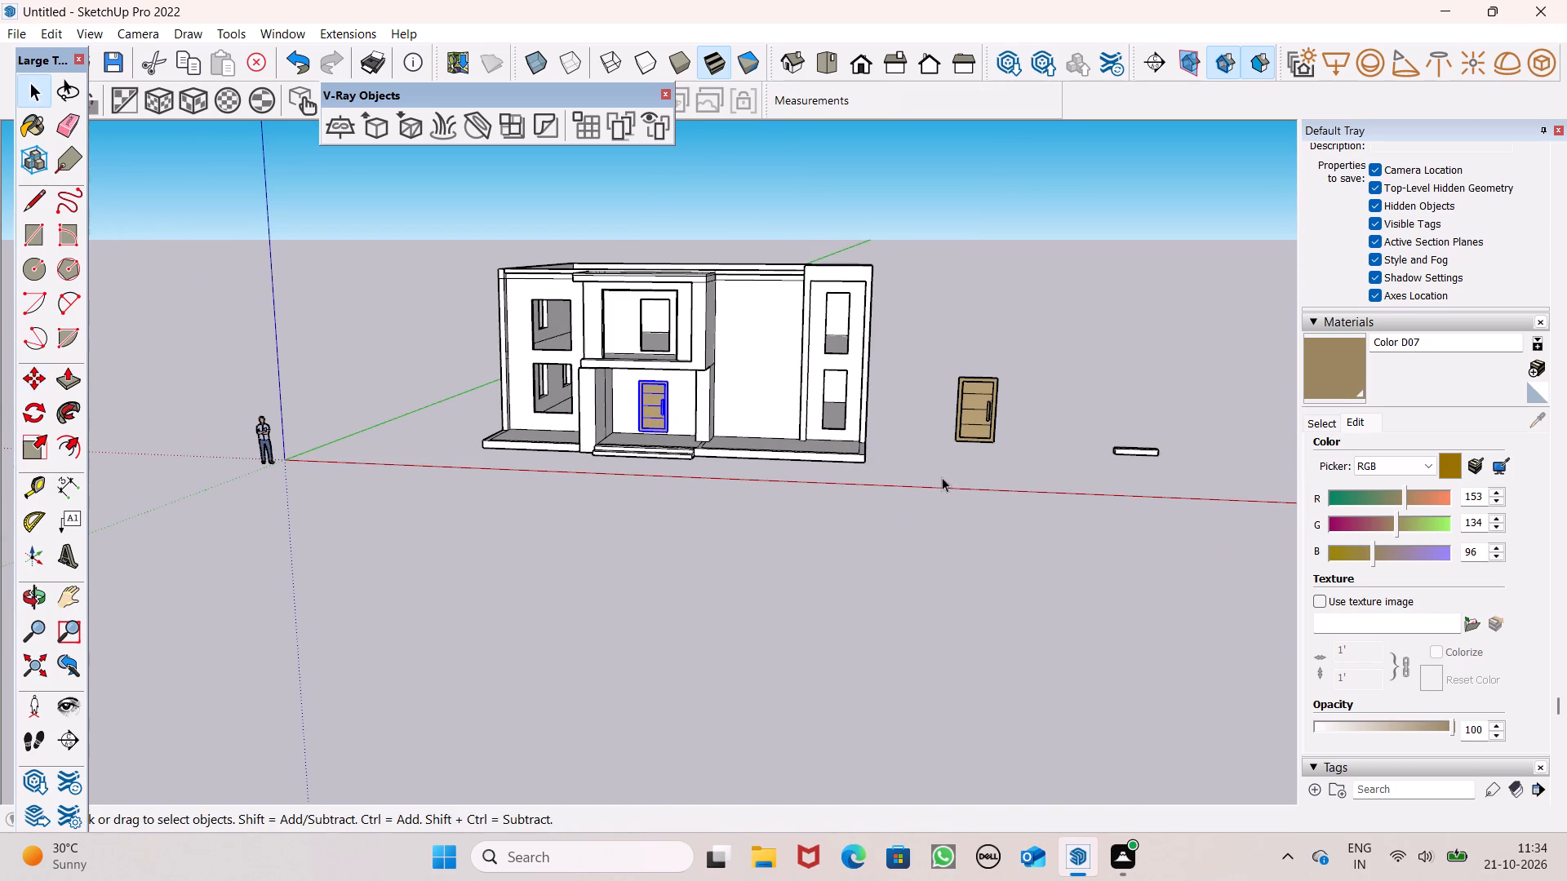
pyautogui.click(973, 445)
pyautogui.moveTo(976, 427); pyautogui.dragTo(974, 434)
pyautogui.press('m')
pyautogui.press('Return')
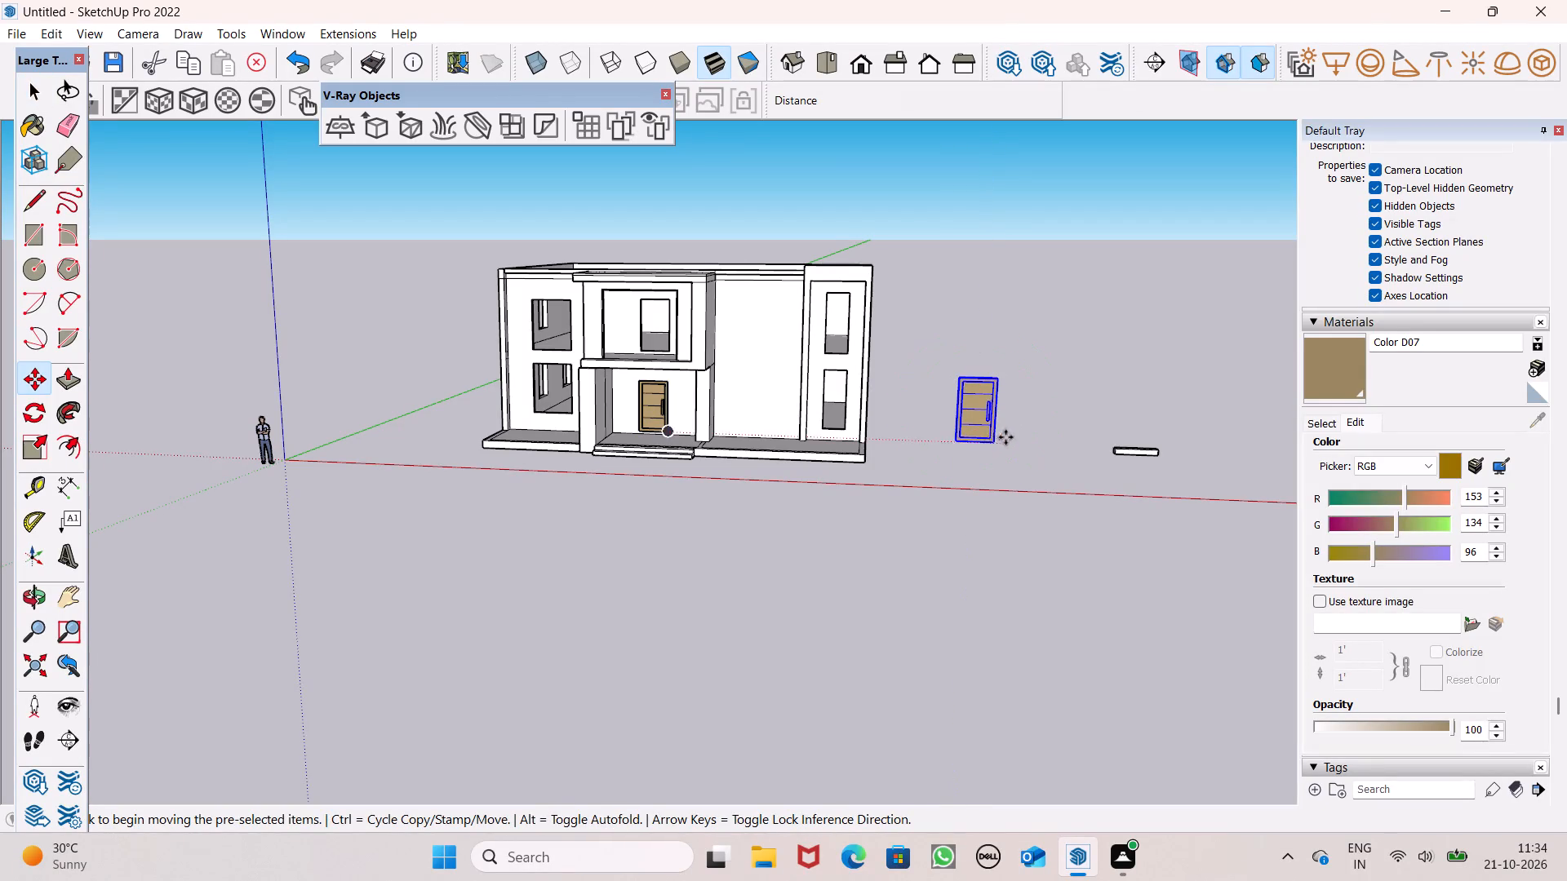
pyautogui.moveTo(991, 446); pyautogui.dragTo(667, 343)
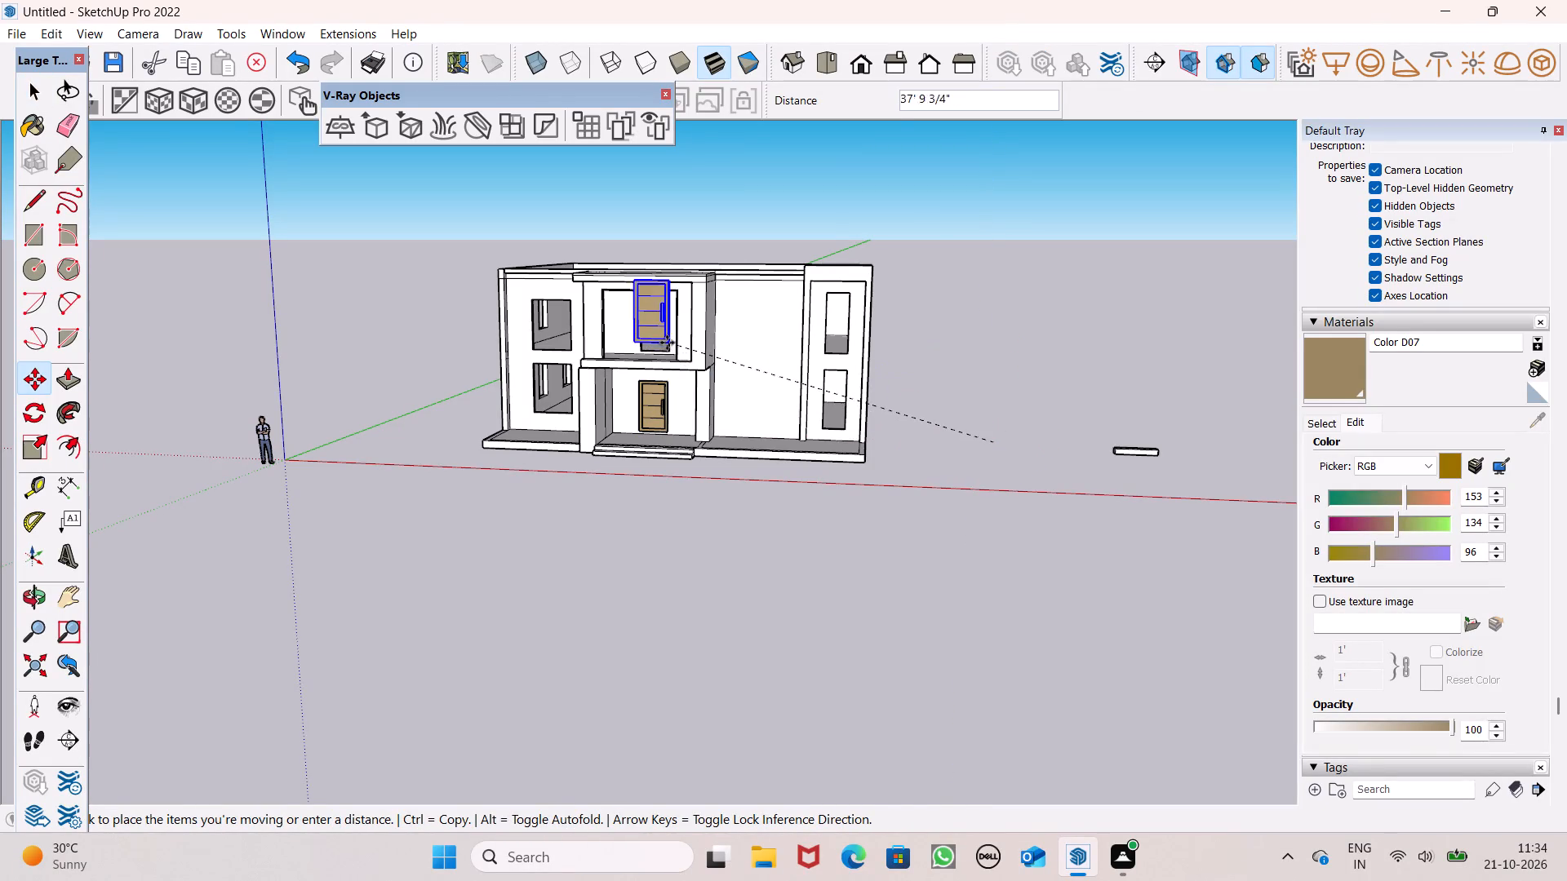
pyautogui.moveTo(667, 343); pyautogui.dragTo(670, 357)
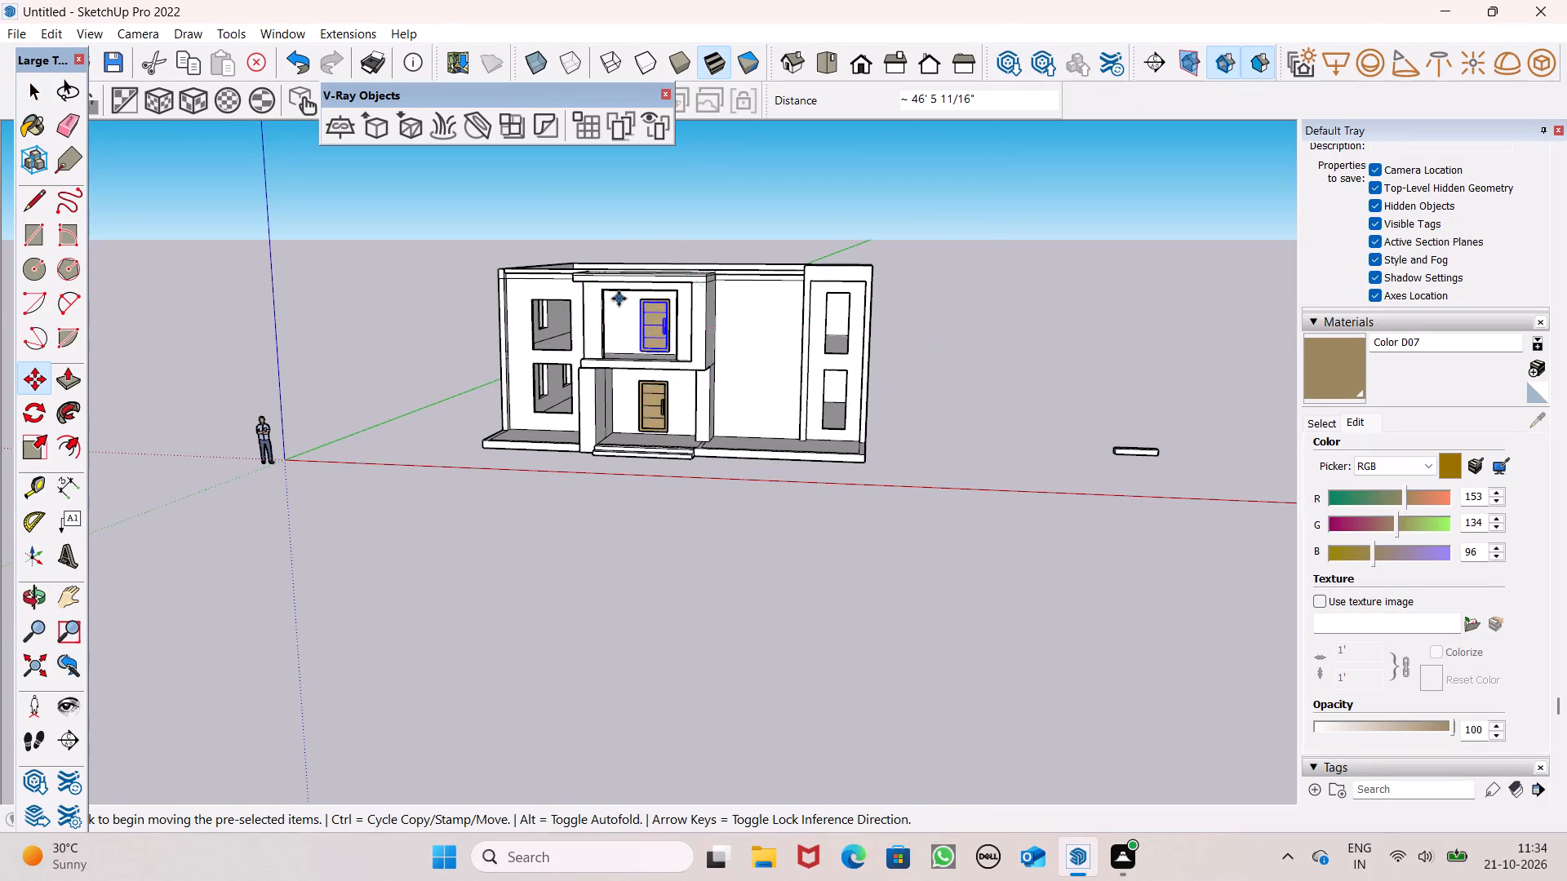
# Lower the first-floor door group by its bottom corner so it sits in the balcony doorway.
pyautogui.scroll(7, 619, 299)
pyautogui.scroll(7, 654, 375)
pyautogui.scroll(1, 782, 436)
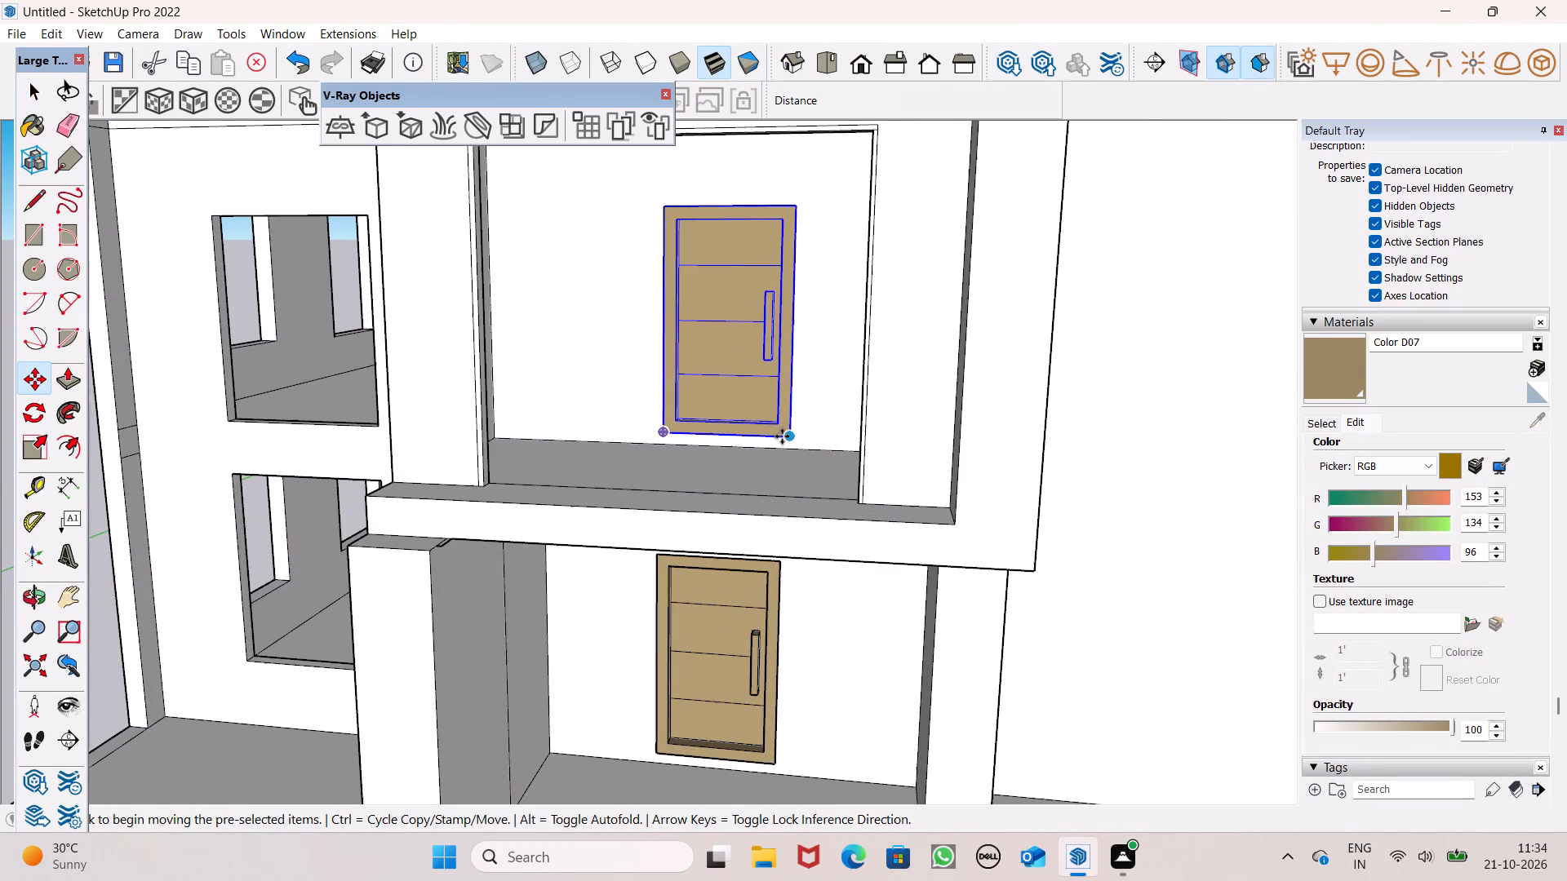
pyautogui.scroll(3, 782, 436)
pyautogui.moveTo(788, 439); pyautogui.dragTo(791, 428)
pyautogui.scroll(-3, 708, 335)
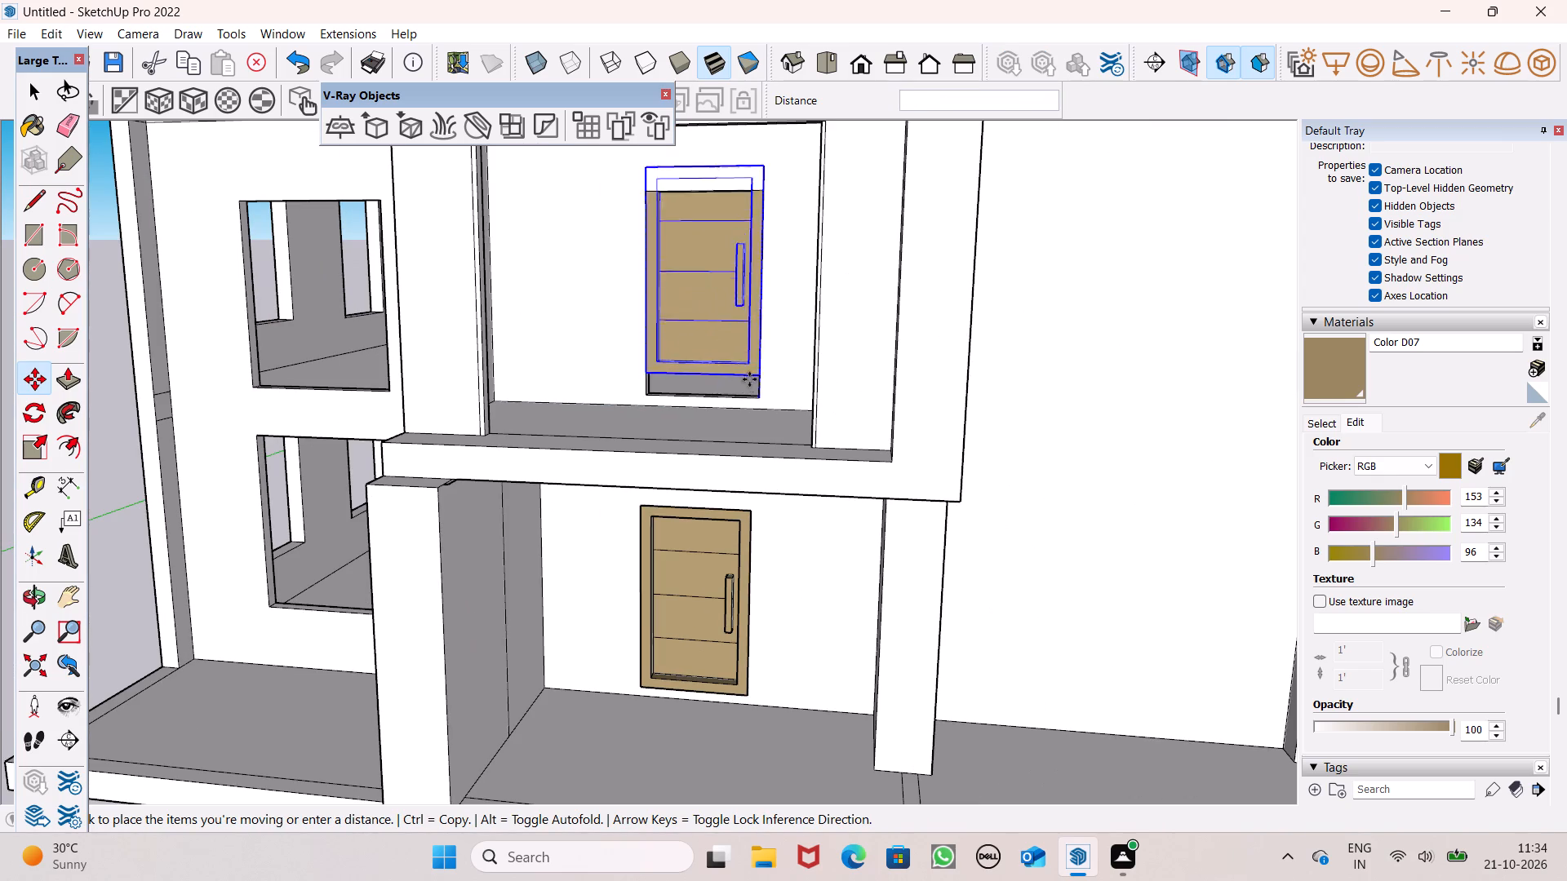
pyautogui.click(755, 390)
pyautogui.press('space')
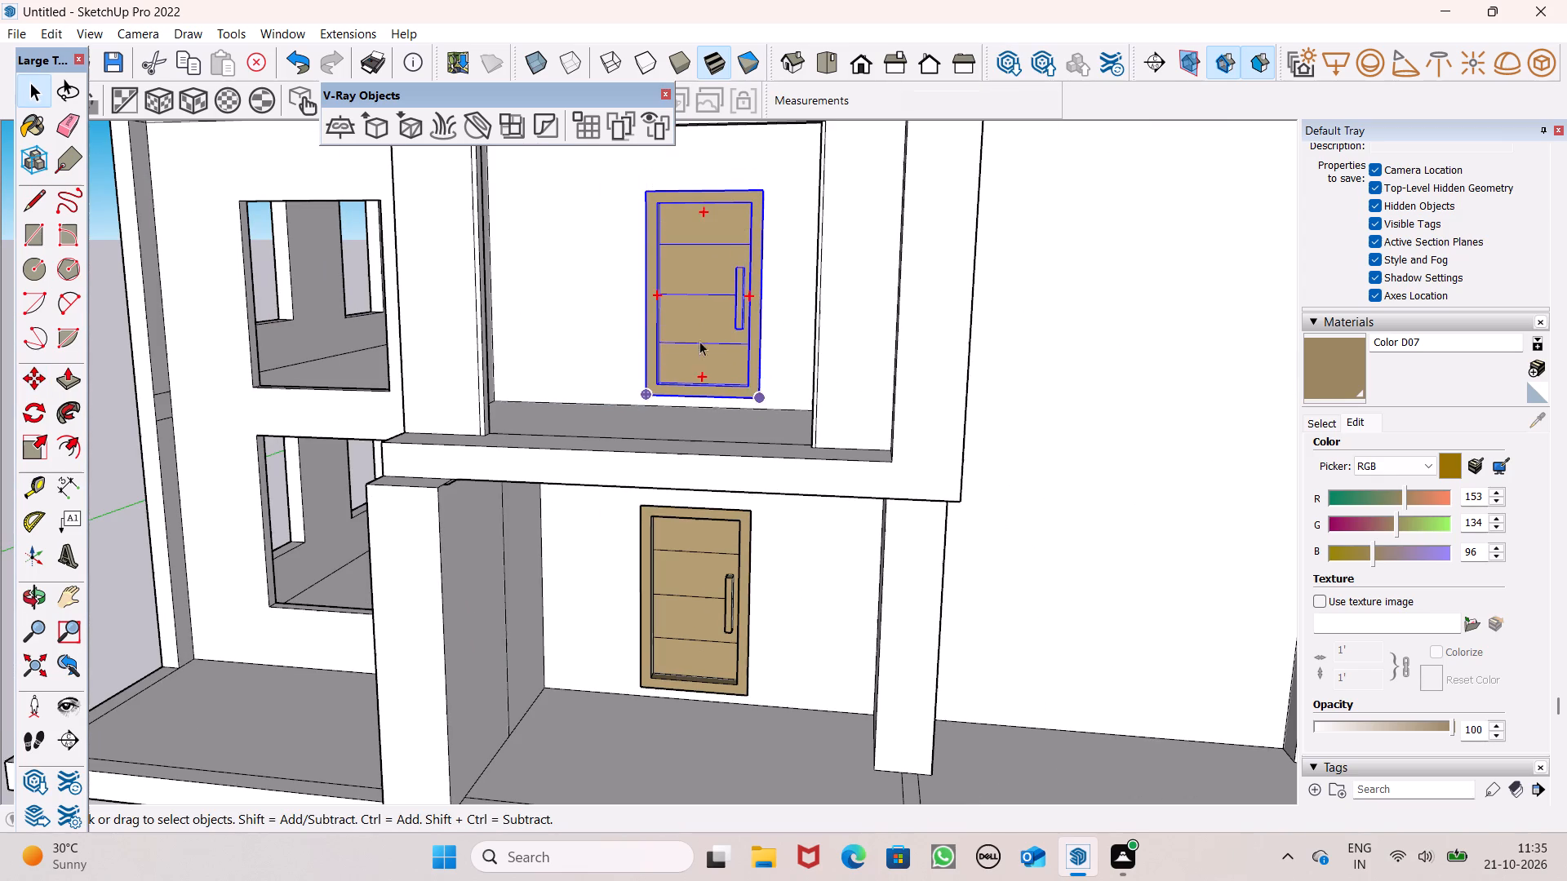
# Draw an upright square of about 5' 10 7/16" per side in the empty space beside the house.
pyautogui.scroll(-11, 626, 220)
pyautogui.moveTo(1132, 467); pyautogui.dragTo(1123, 449)
pyautogui.scroll(5, 907, 290)
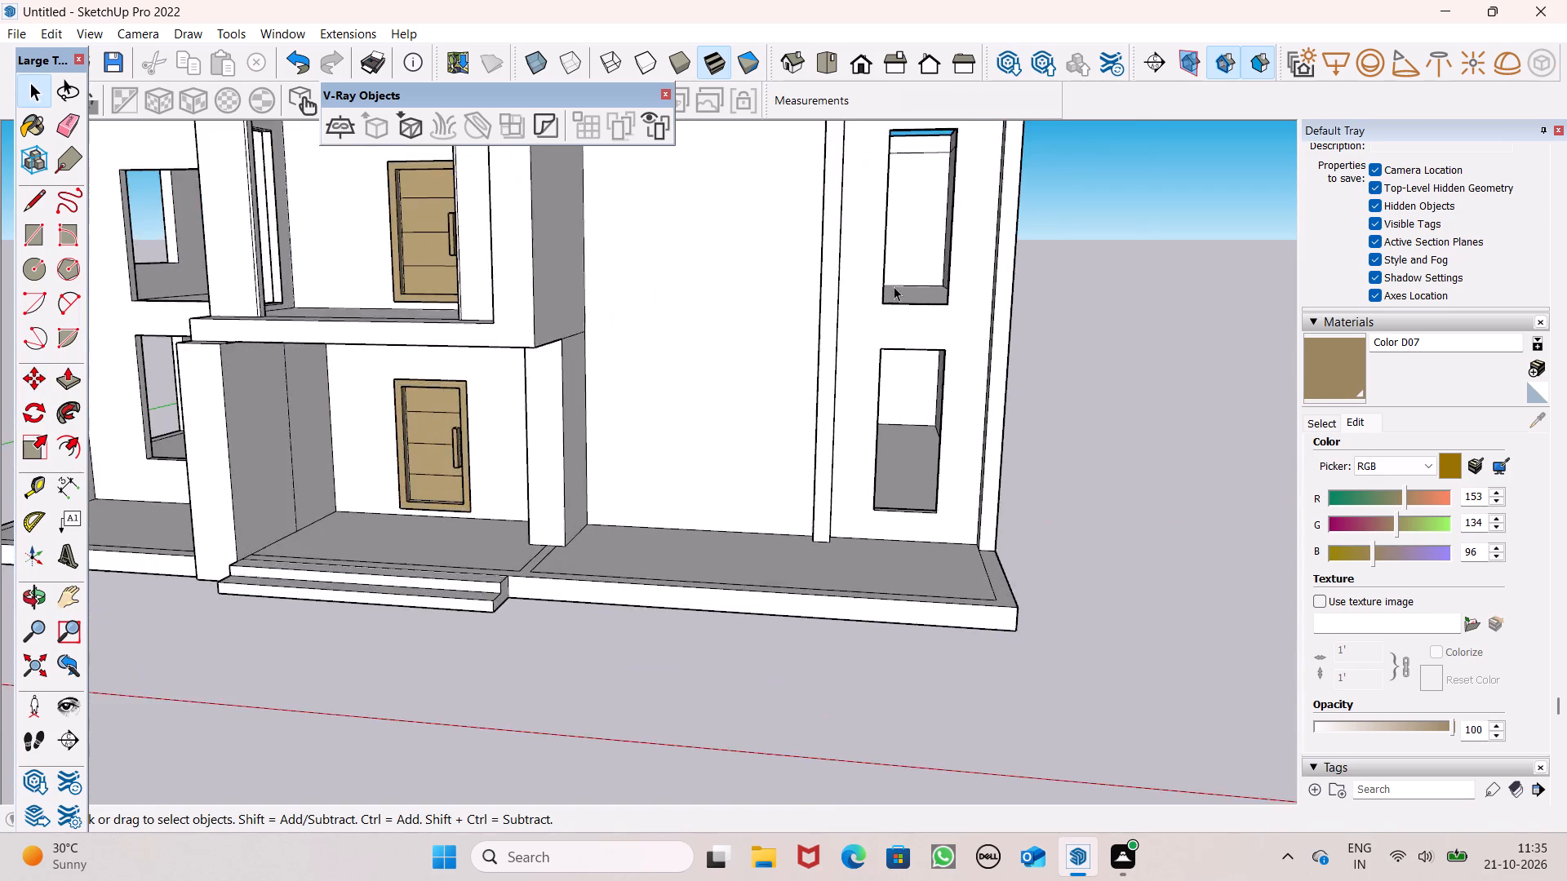
pyautogui.scroll(-5, 894, 286)
pyautogui.scroll(-2, 818, 323)
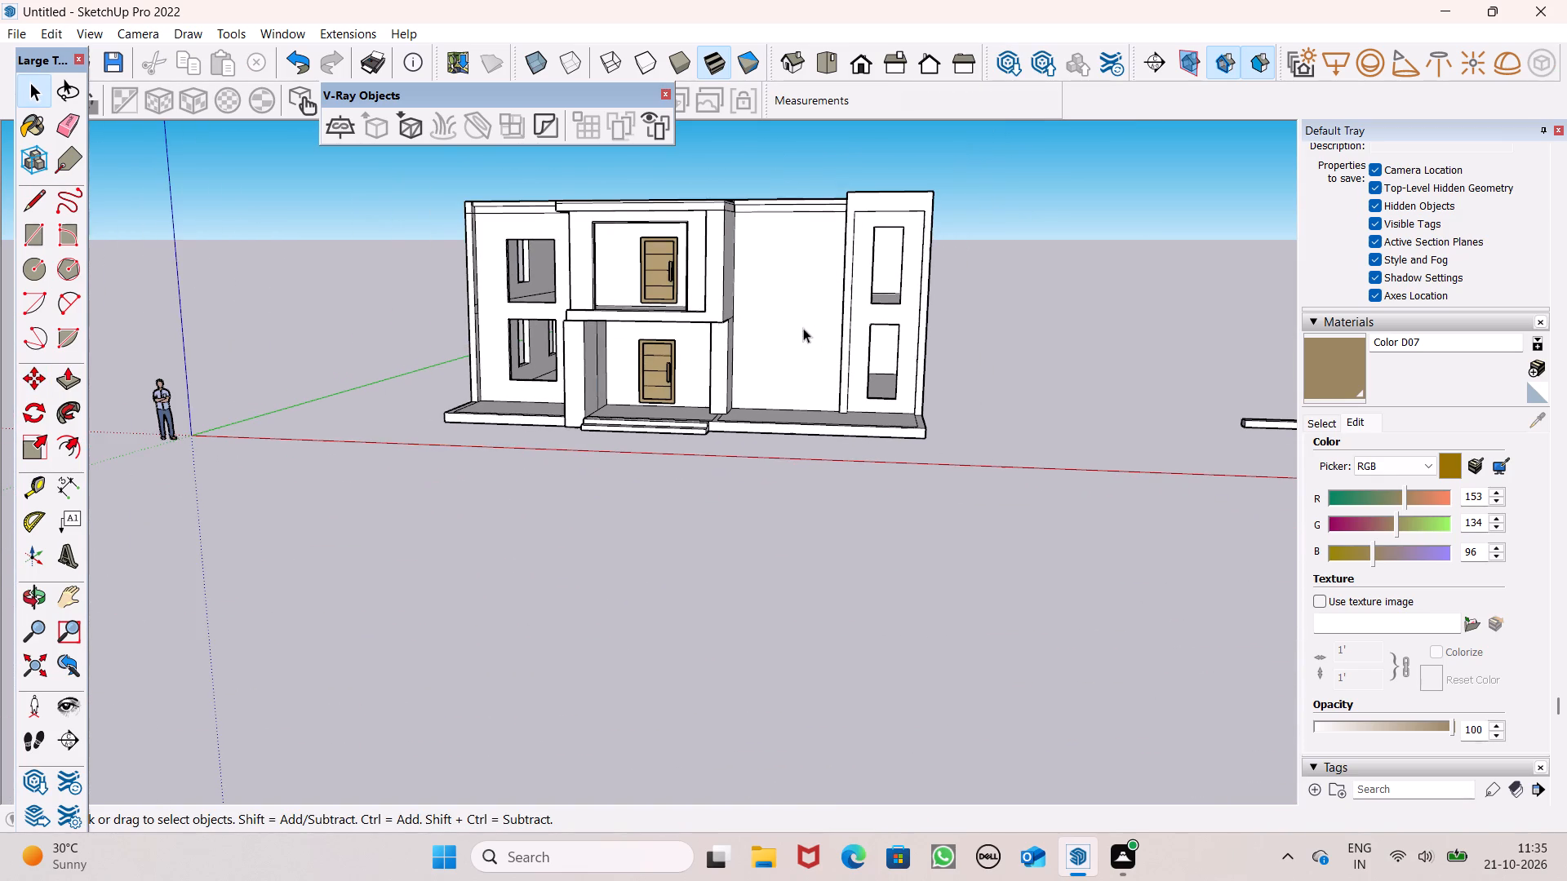
pyautogui.click(46, 229)
pyautogui.scroll(-2, 453, 365)
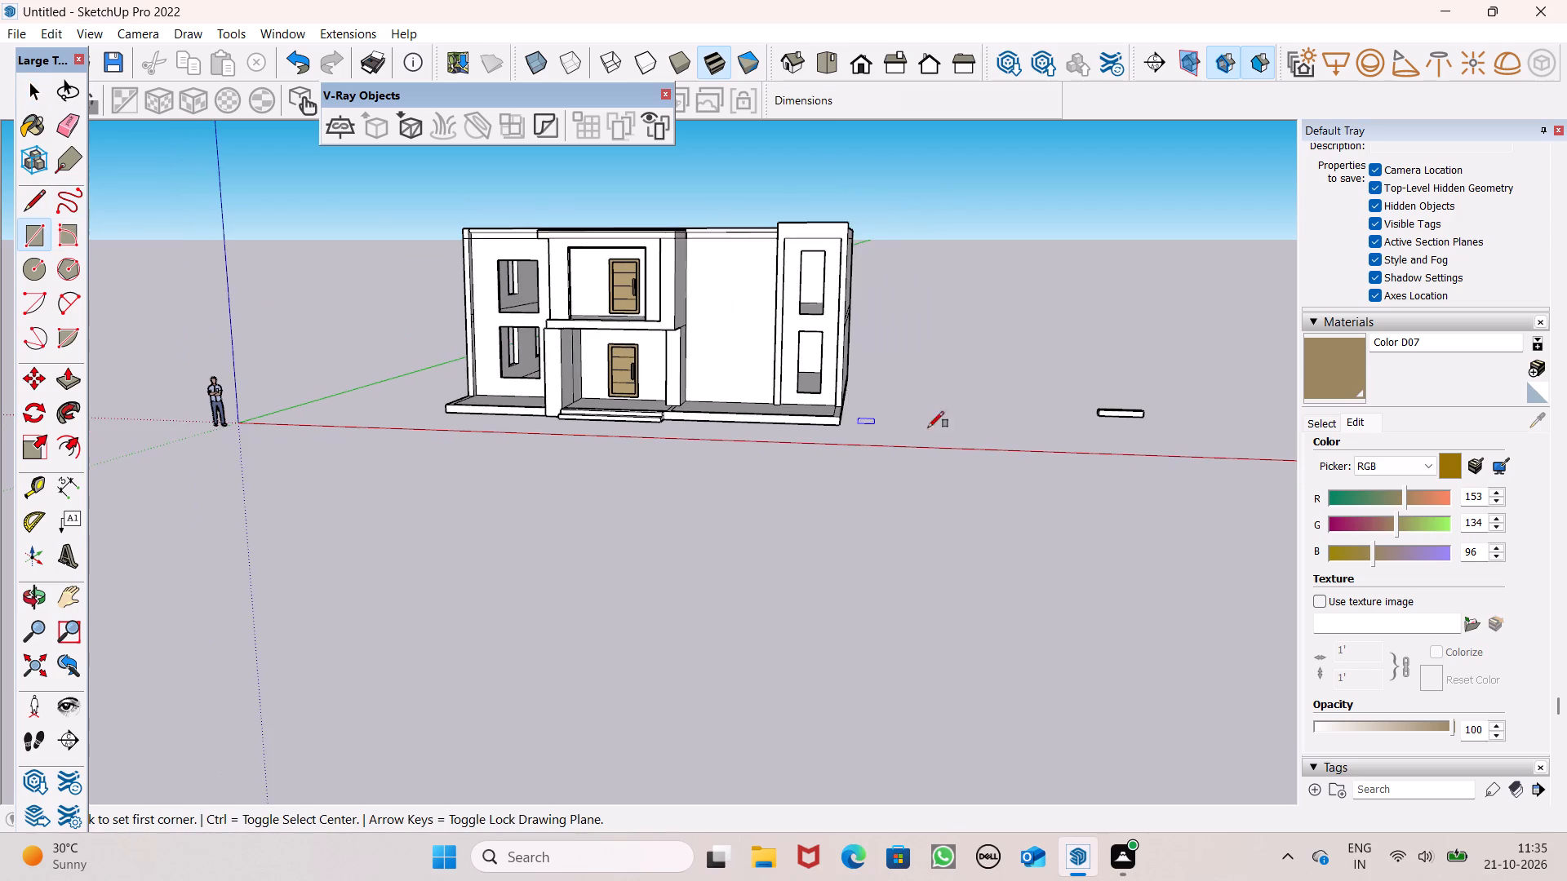
pyautogui.scroll(2, 1081, 414)
pyautogui.moveTo(935, 261); pyautogui.dragTo(935, 268)
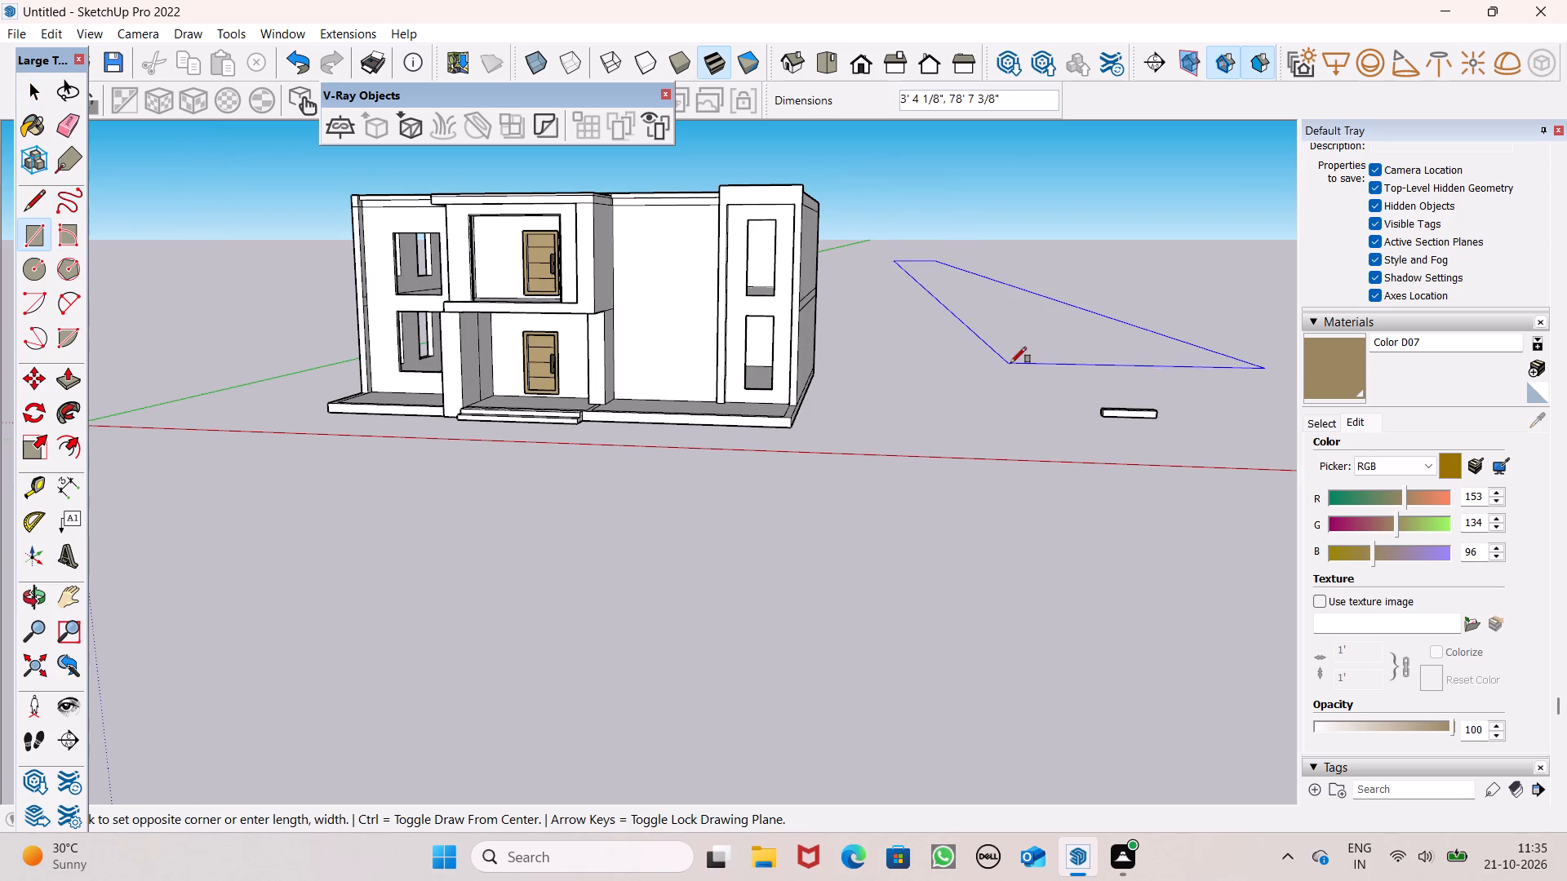
pyautogui.doubleClick(1004, 337)
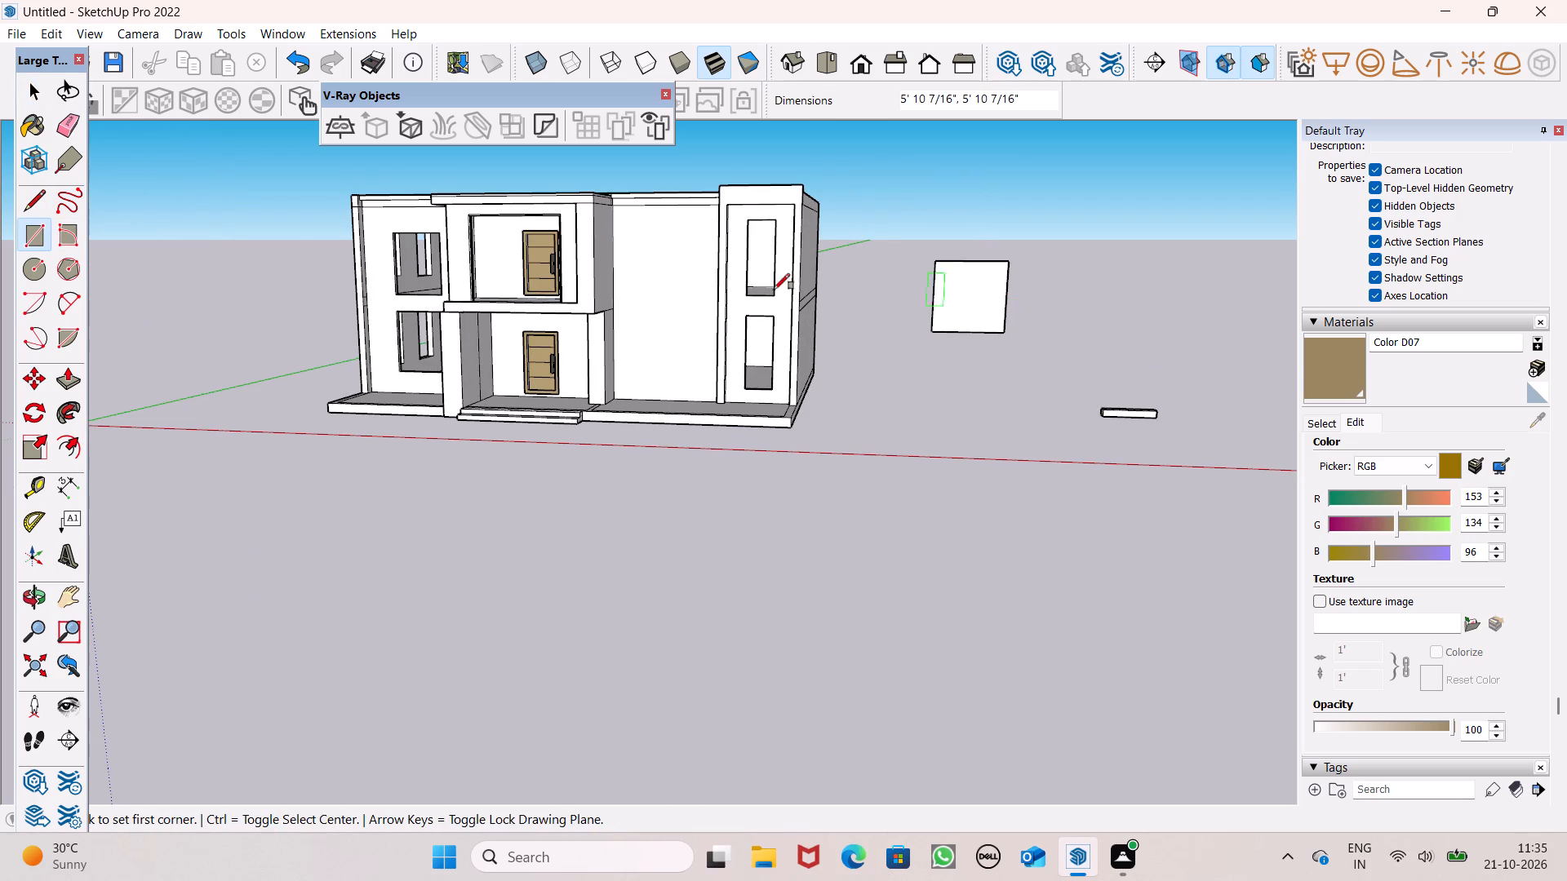
# Offset the square's edges inward to form a narrow frame border.
pyautogui.click(70, 436)
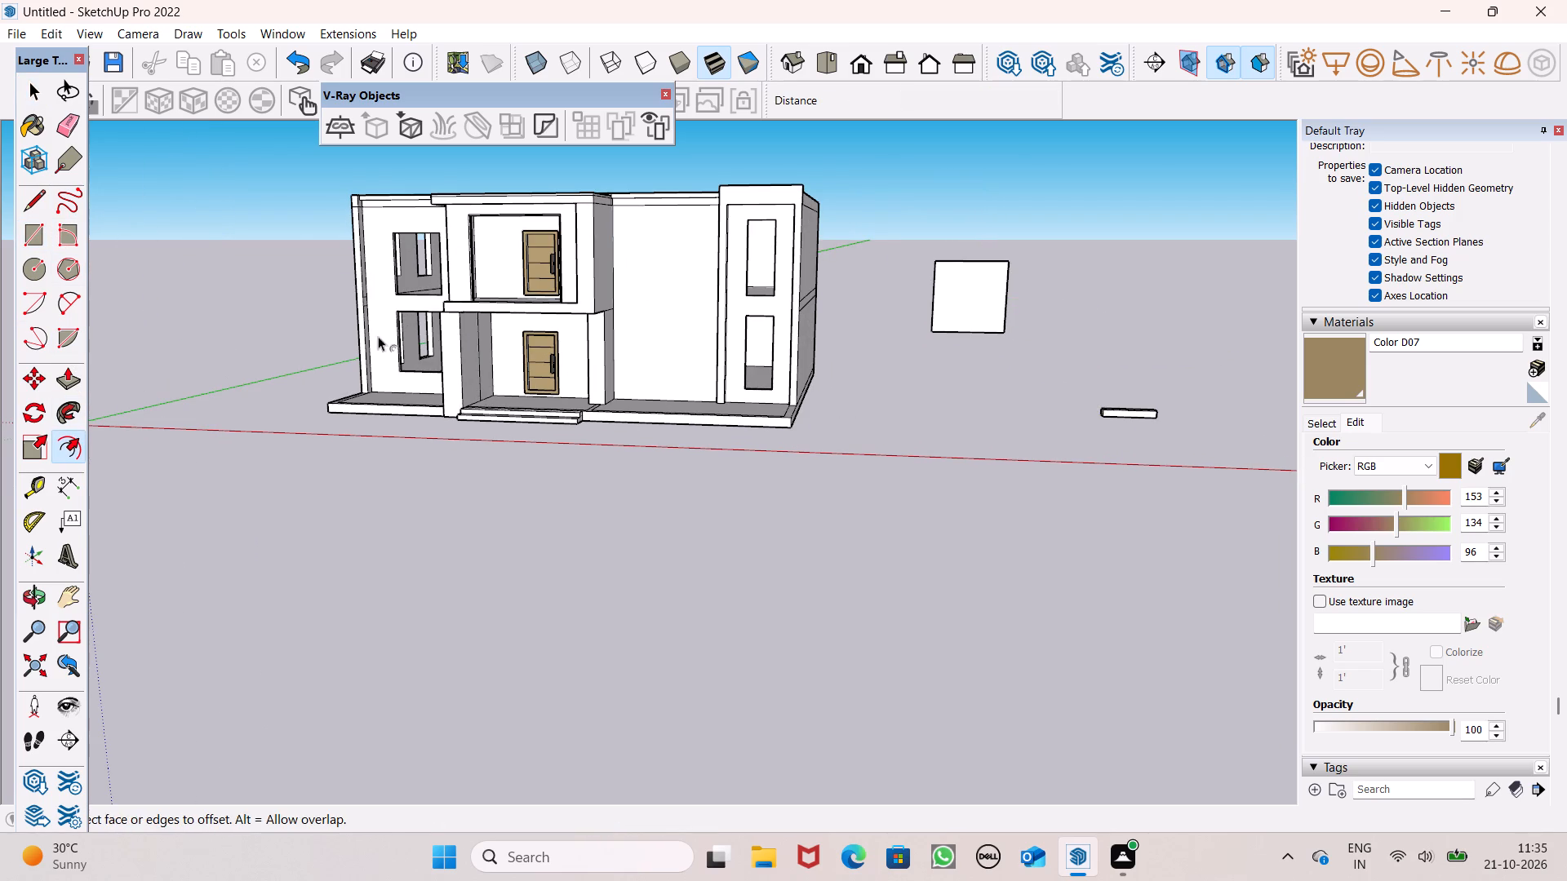
pyautogui.scroll(6, 899, 250)
pyautogui.click(988, 266)
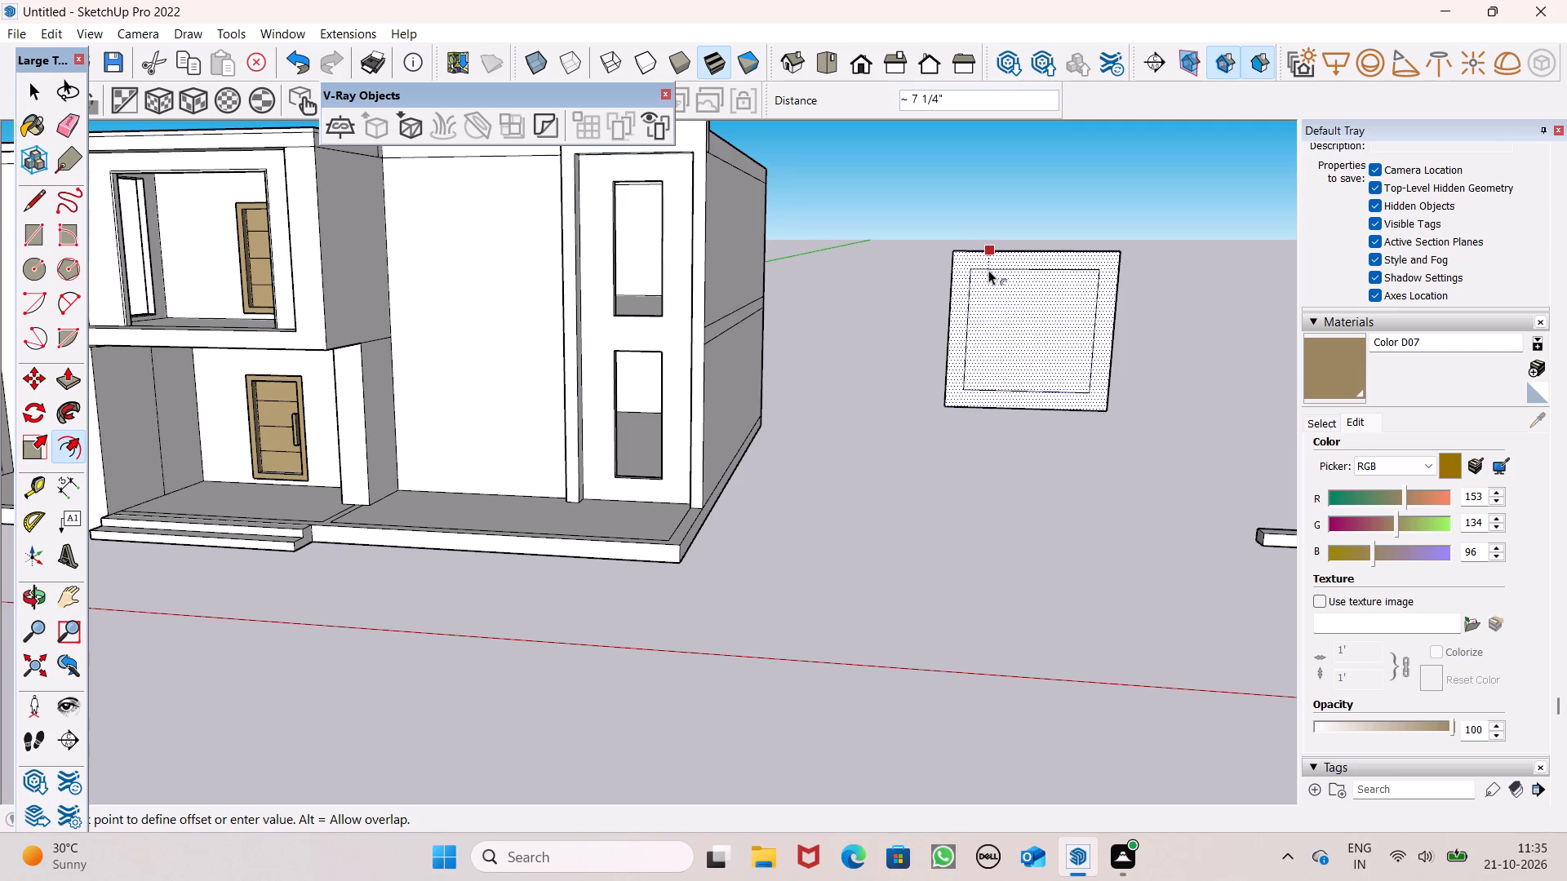
pyautogui.press('space')
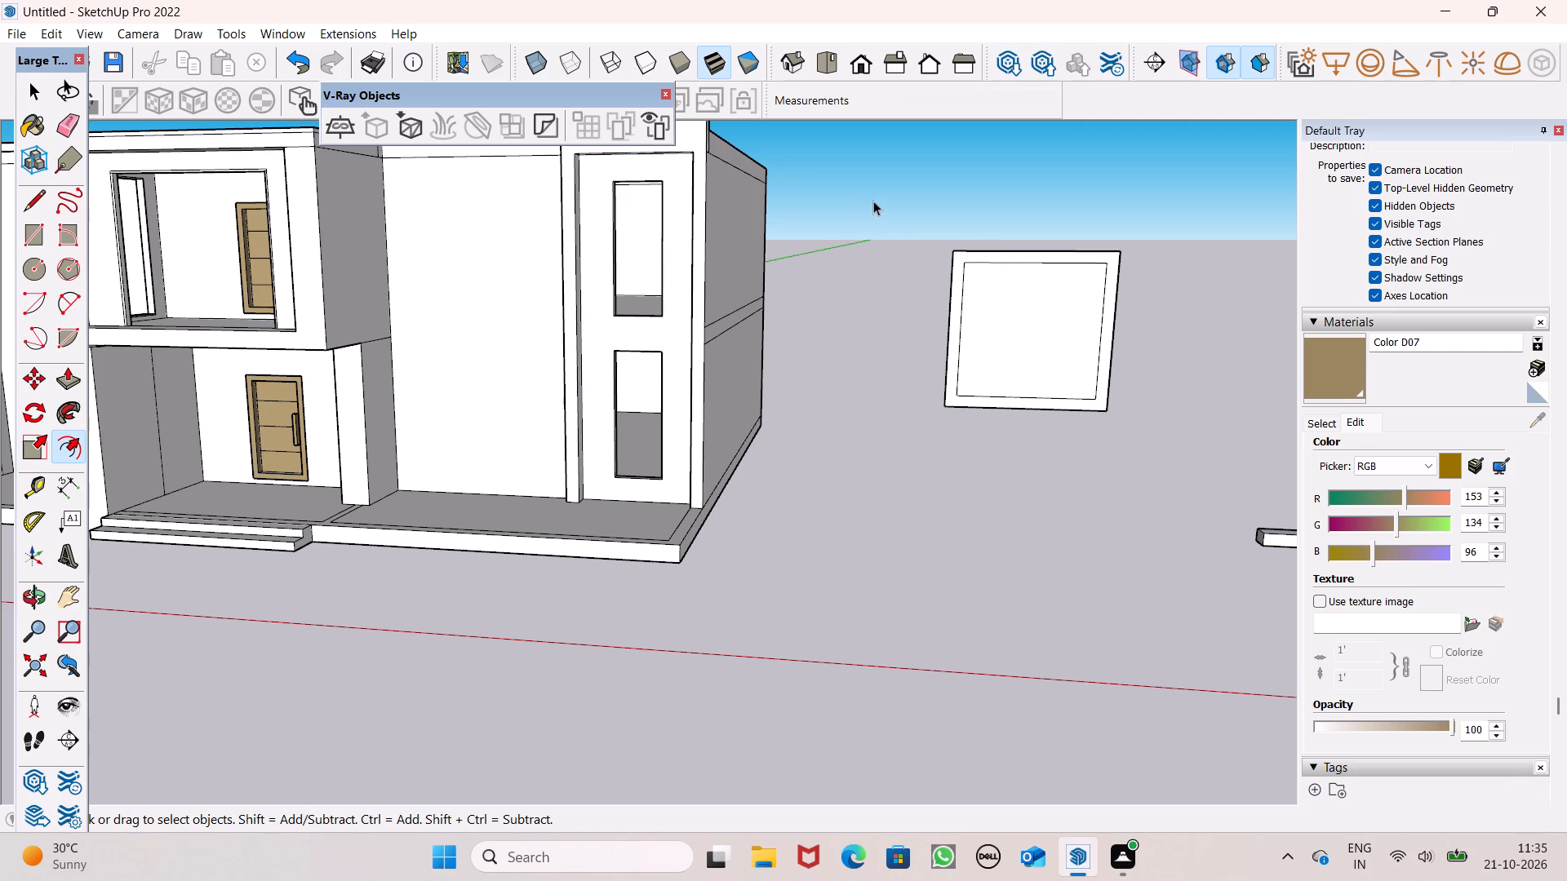
# Paint the square's frame border with the tan Color D07.
pyautogui.click(873, 201)
pyautogui.click(1356, 370)
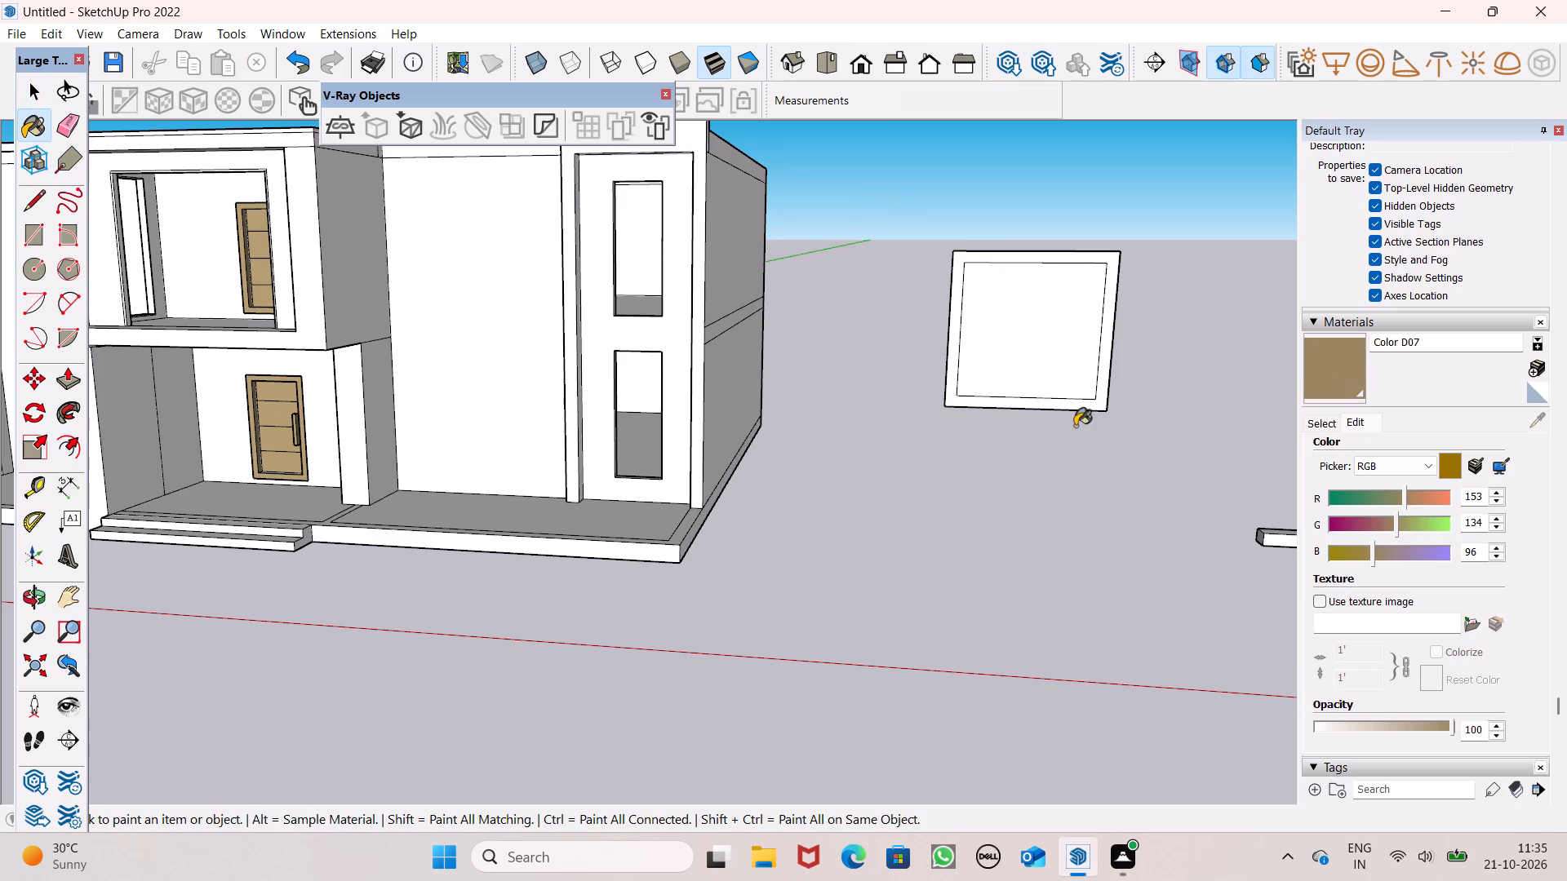
pyautogui.click(1101, 407)
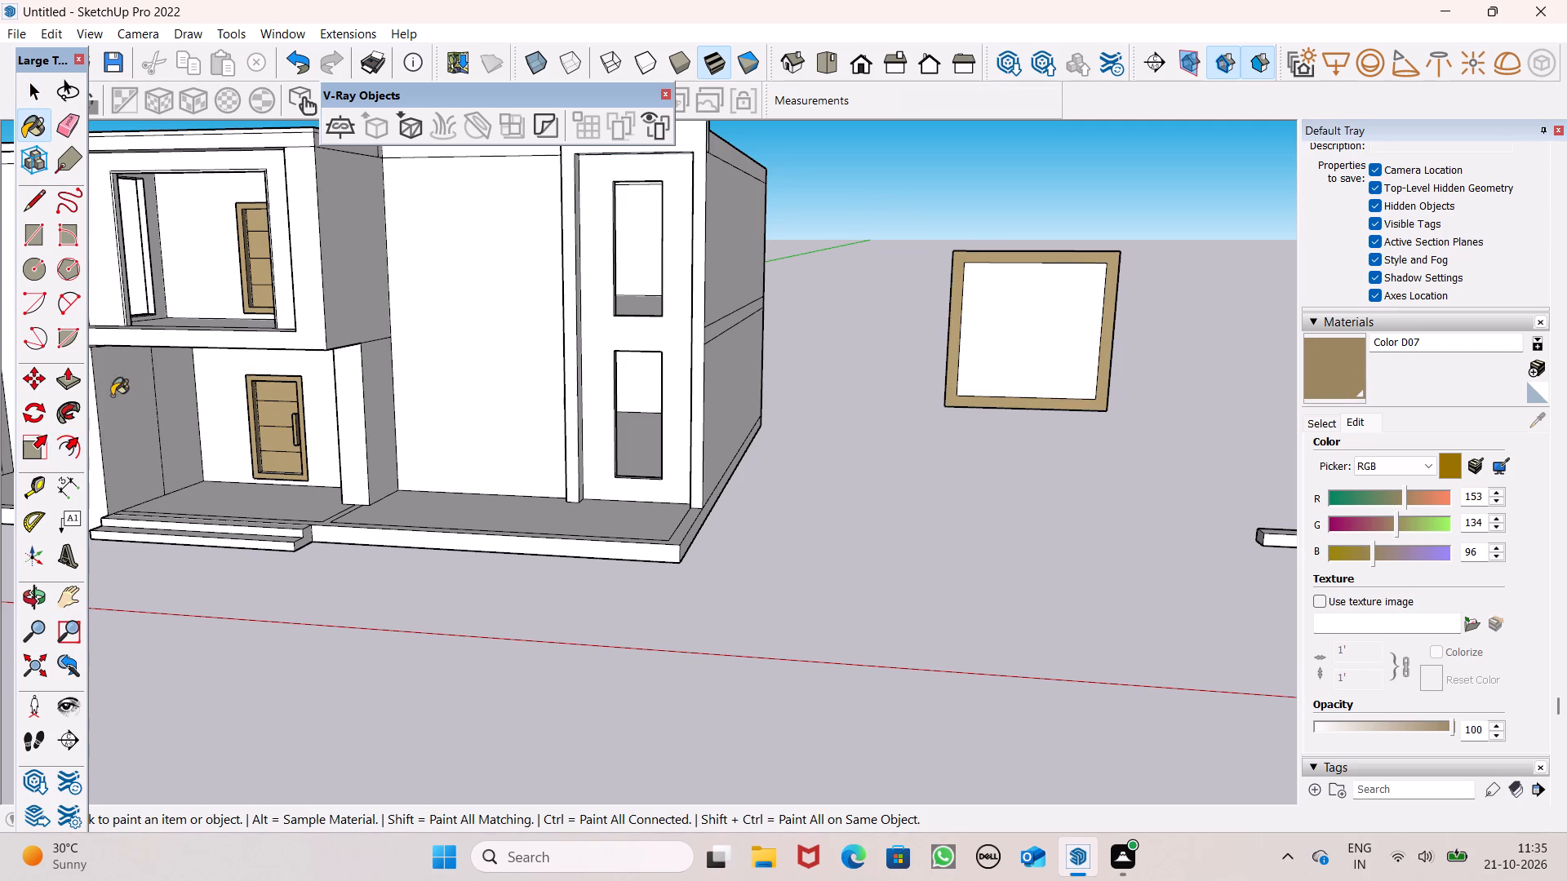
# Push/Pull the tan frame border outward slightly so it stands proud of the inner pane.
pyautogui.click(61, 379)
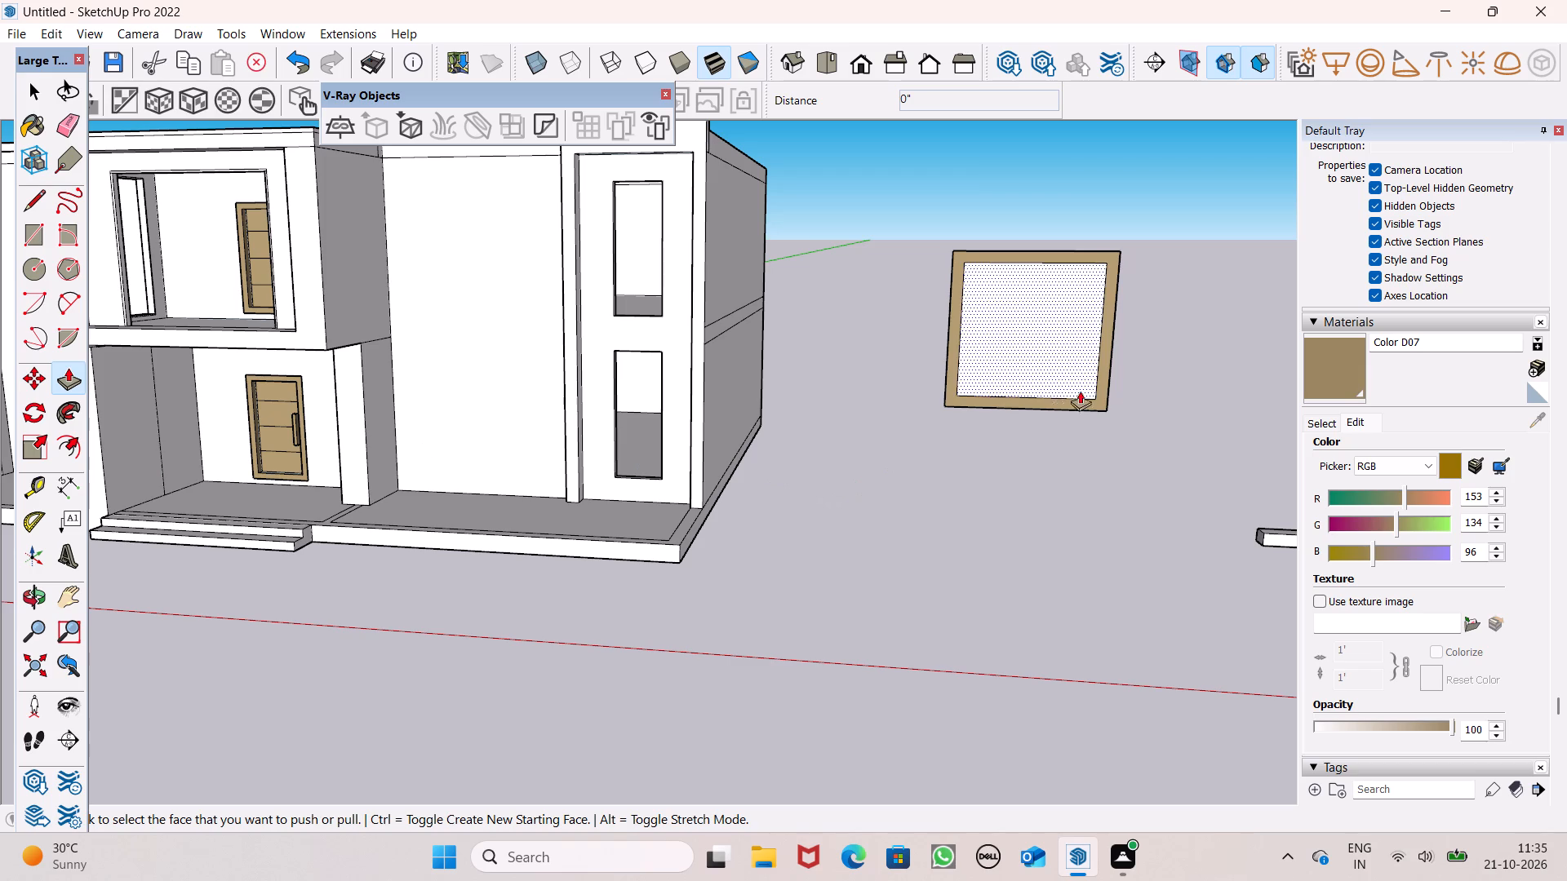
pyautogui.scroll(-1, 1143, 415)
pyautogui.moveTo(1136, 424); pyautogui.dragTo(1109, 520, button='middle')
pyautogui.scroll(6, 1038, 622)
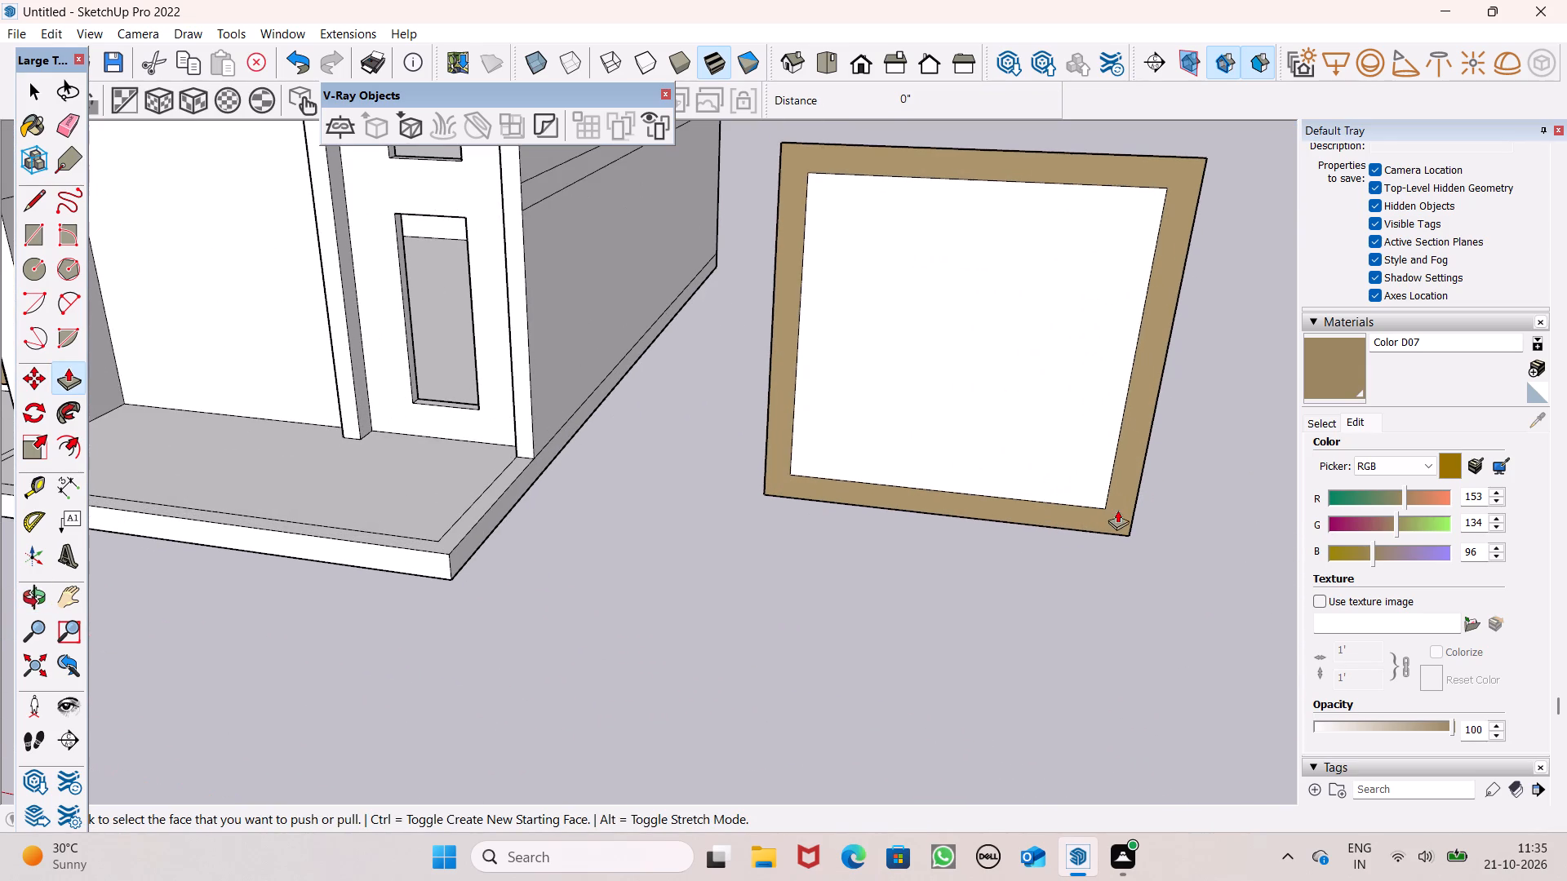
pyautogui.moveTo(1117, 510); pyautogui.dragTo(1118, 522)
pyautogui.press('space')
pyautogui.click(1150, 609)
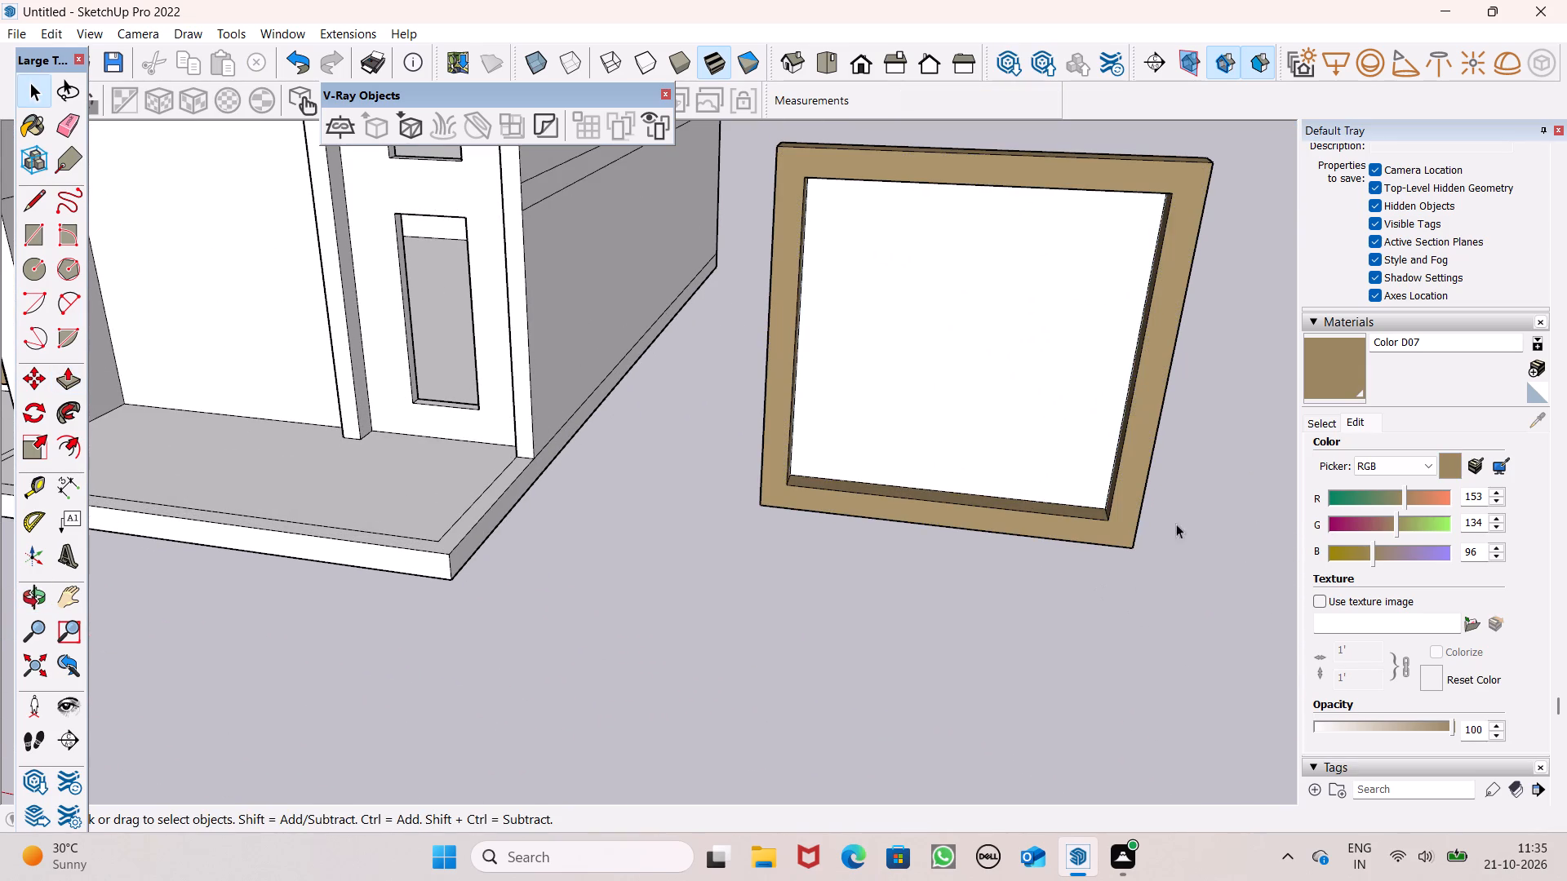
# Paint the inner pane of the window with Translucent Glass Gray from the Glass and Mirrors materials.
pyautogui.scroll(-5, 1305, 356)
pyautogui.moveTo(1146, 439); pyautogui.dragTo(502, 412, button='middle')
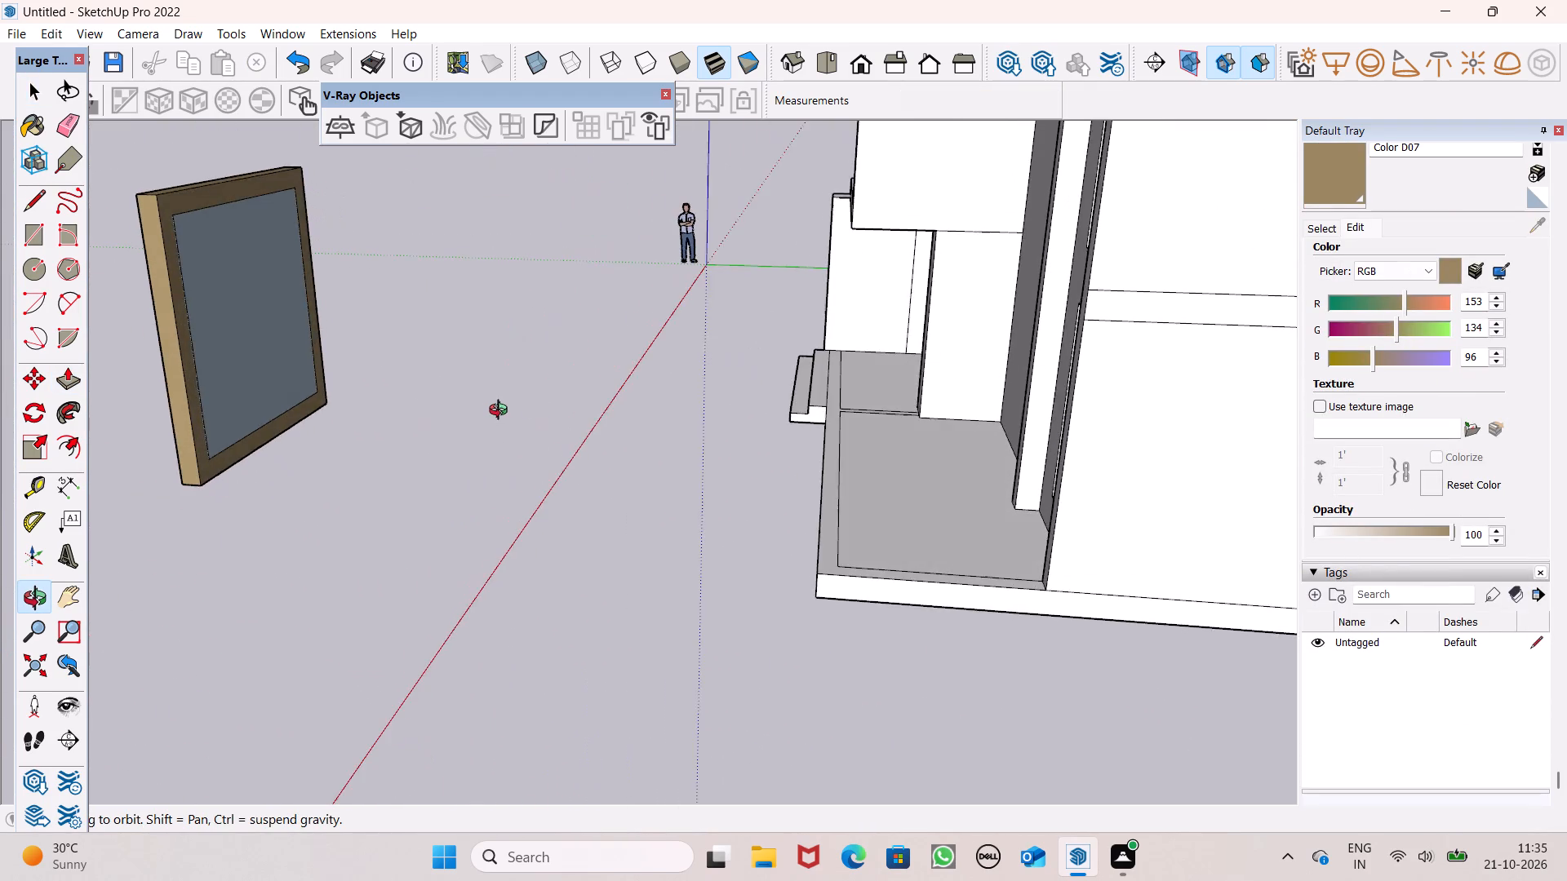
pyautogui.moveTo(502, 412); pyautogui.dragTo(1124, 415, button='middle')
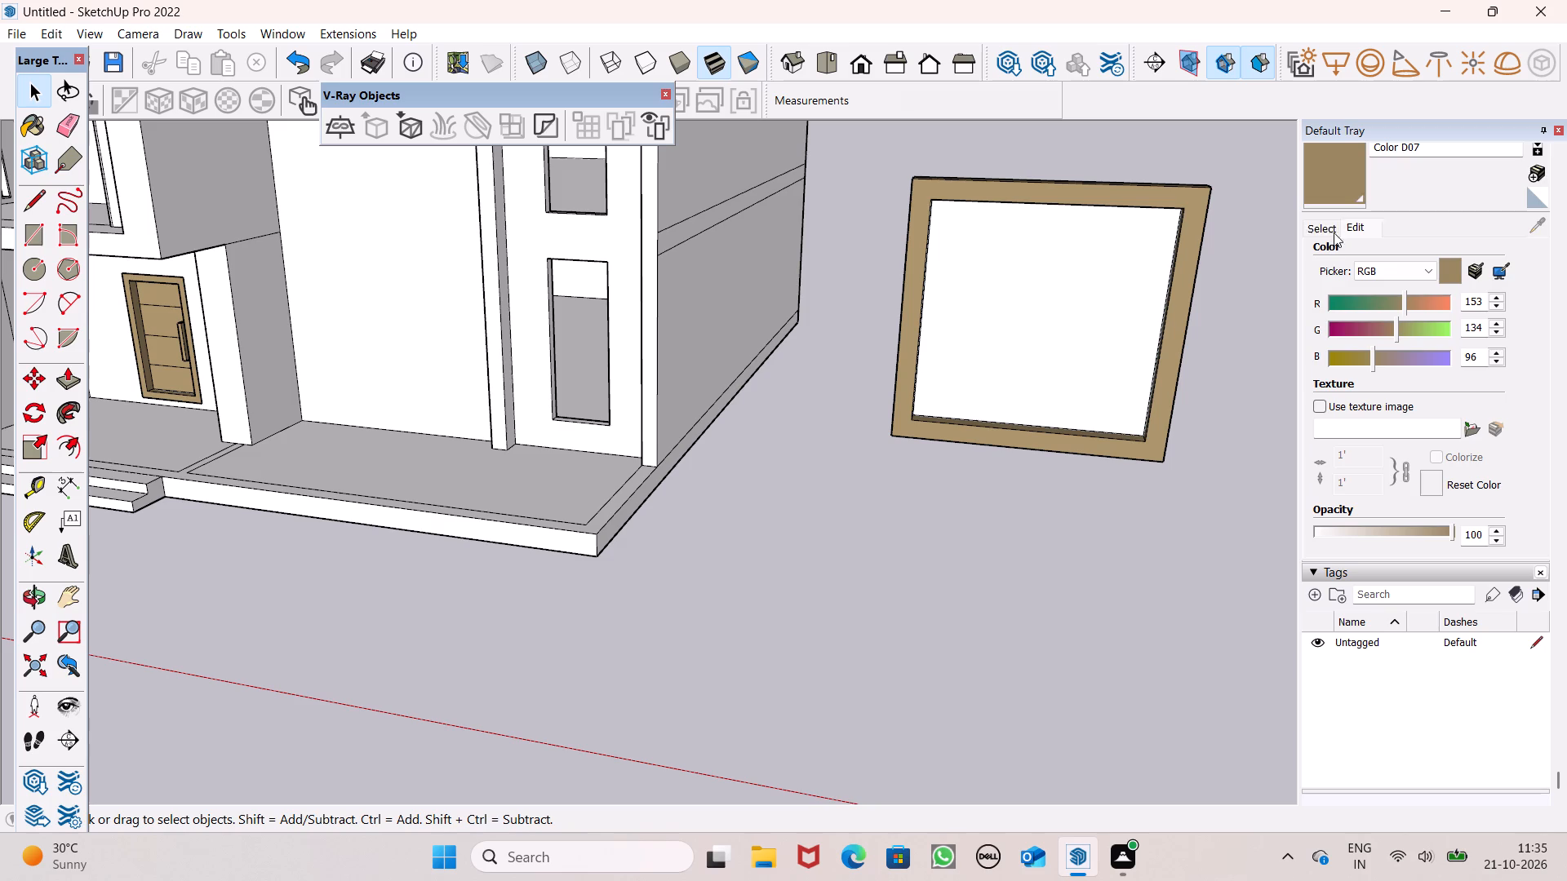
pyautogui.click(1331, 220)
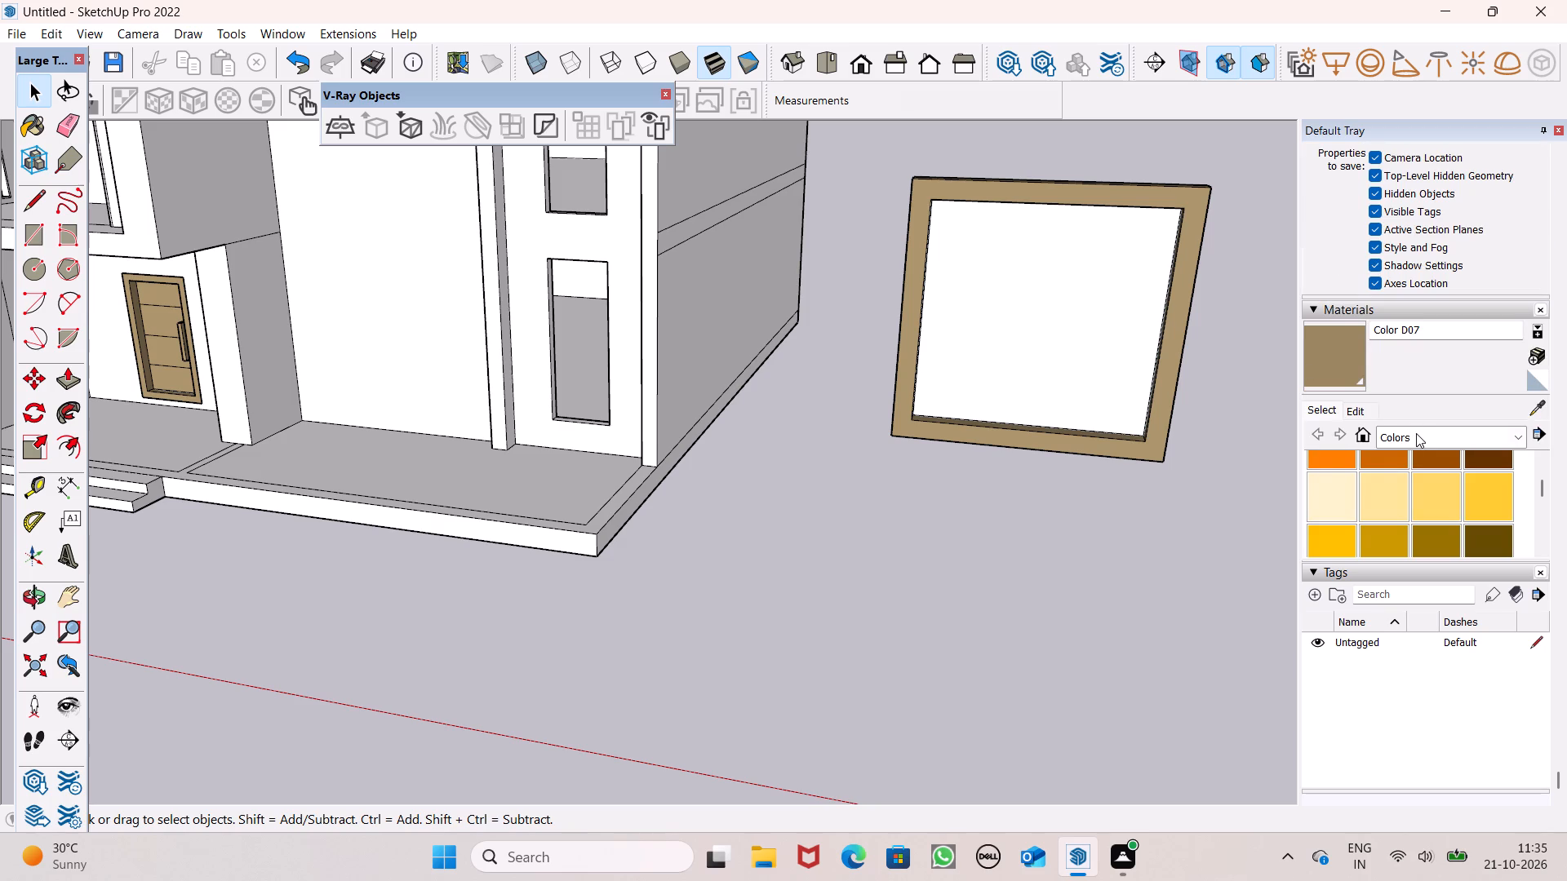
pyautogui.click(1417, 433)
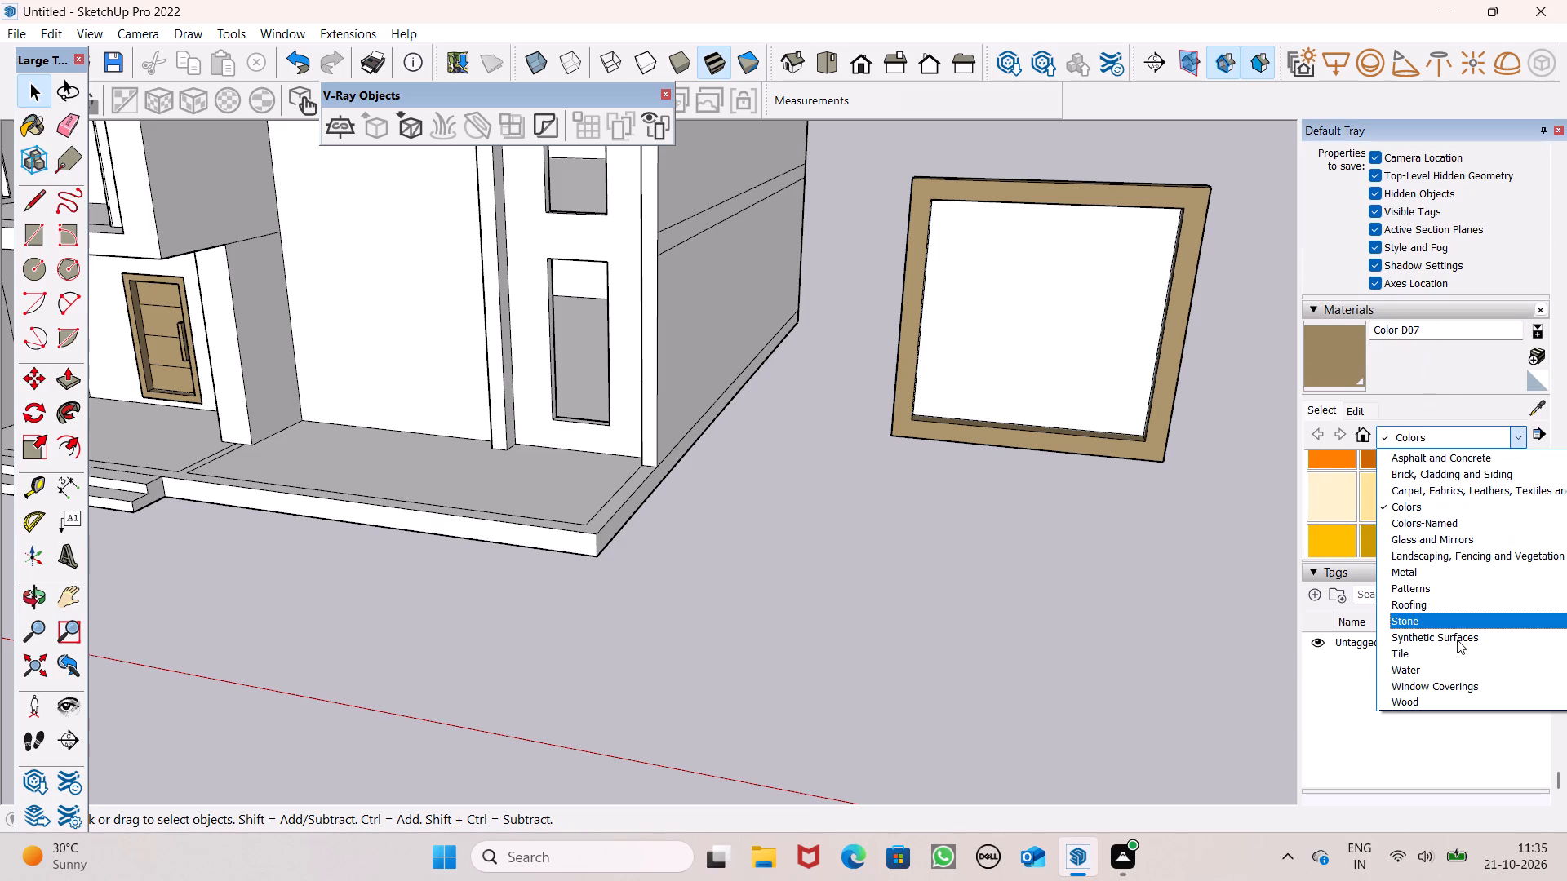
pyautogui.click(1437, 538)
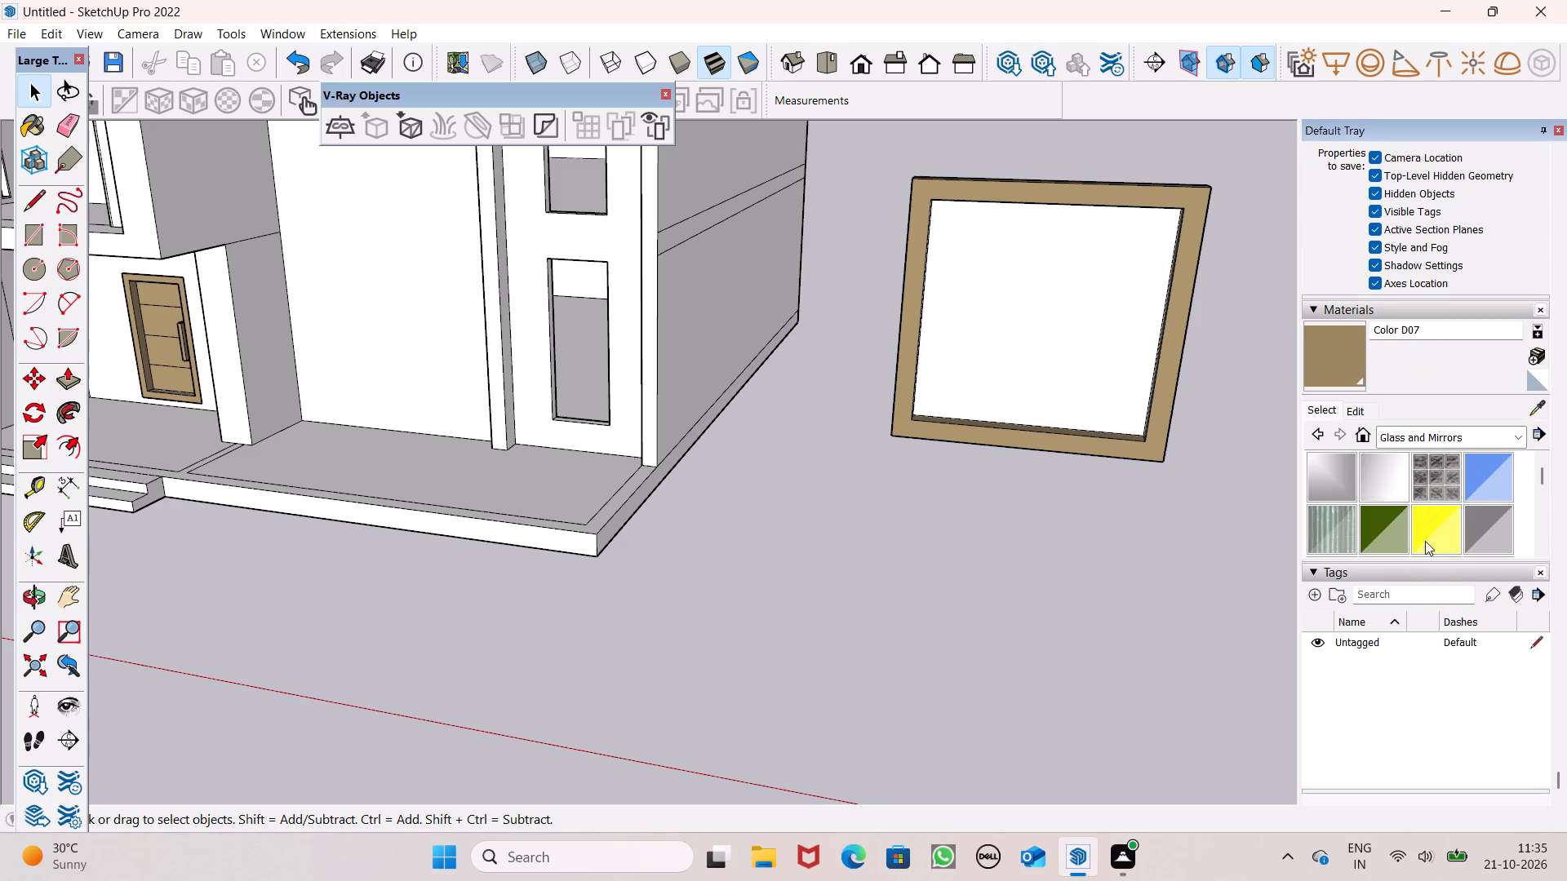
pyautogui.click(1473, 520)
pyautogui.click(1008, 333)
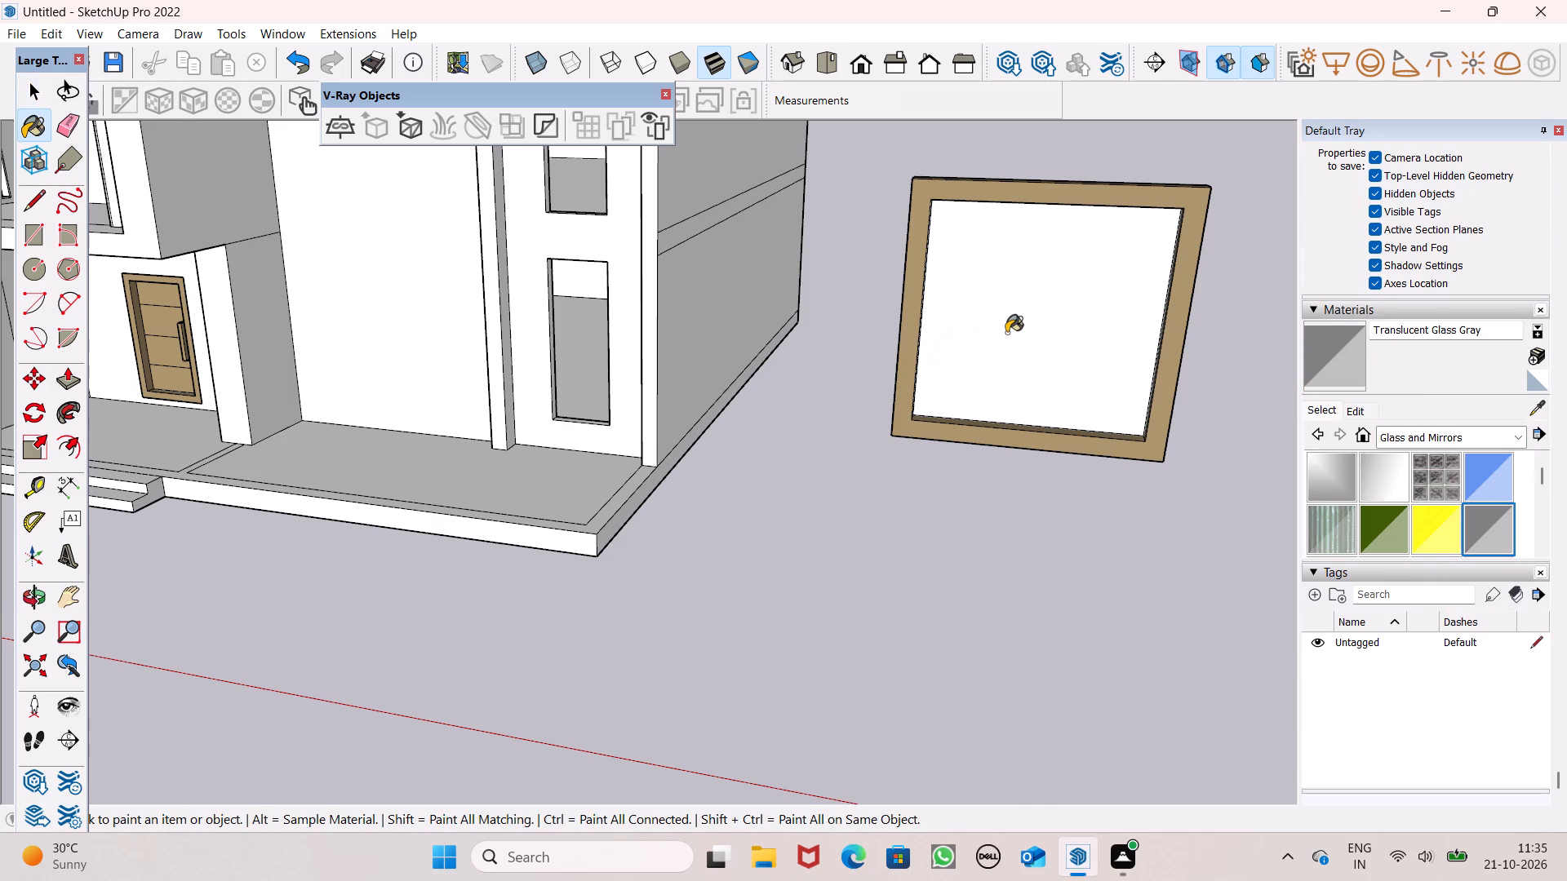
# Select the whole window, frame and glass pane, and make it a group.
pyautogui.scroll(-1, 990, 347)
pyautogui.moveTo(986, 370); pyautogui.dragTo(986, 263, button='middle')
pyautogui.press('space')
pyautogui.scroll(-5, 993, 357)
pyautogui.tripleClick(1023, 285)
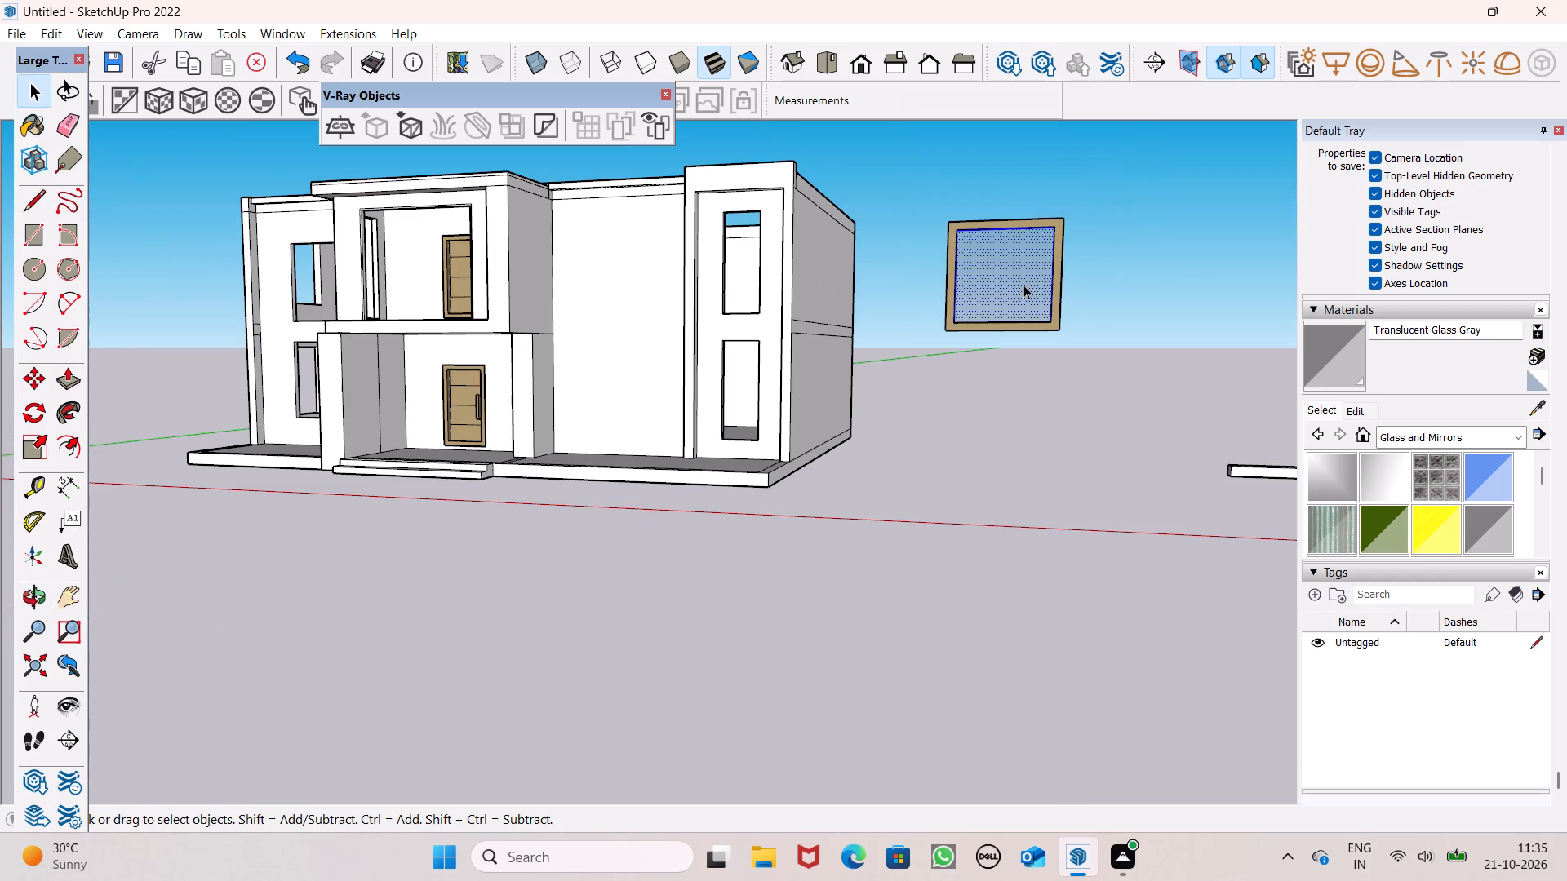
pyautogui.click(1023, 285)
pyautogui.rightClick(1023, 285)
pyautogui.click(1106, 458)
# Move the window group from the empty space to the house front, near the first-floor opening beside the balcony.
pyautogui.scroll(-3, 1072, 339)
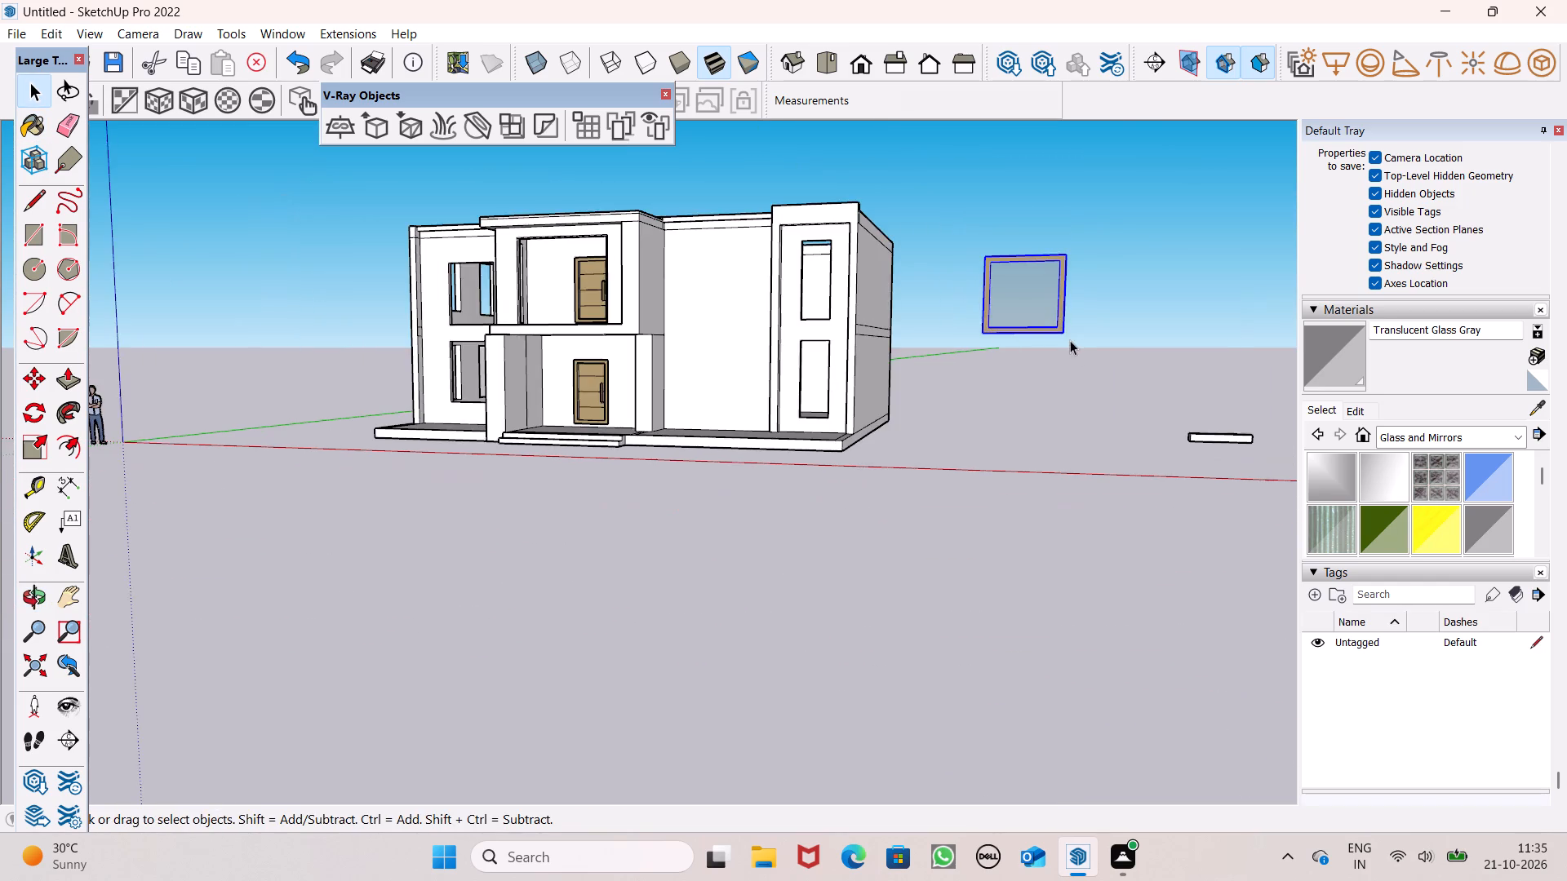
pyautogui.moveTo(1068, 374); pyautogui.dragTo(1100, 410, button='middle')
pyautogui.press('m')
pyautogui.press('Return')
pyautogui.scroll(-4, 1109, 362)
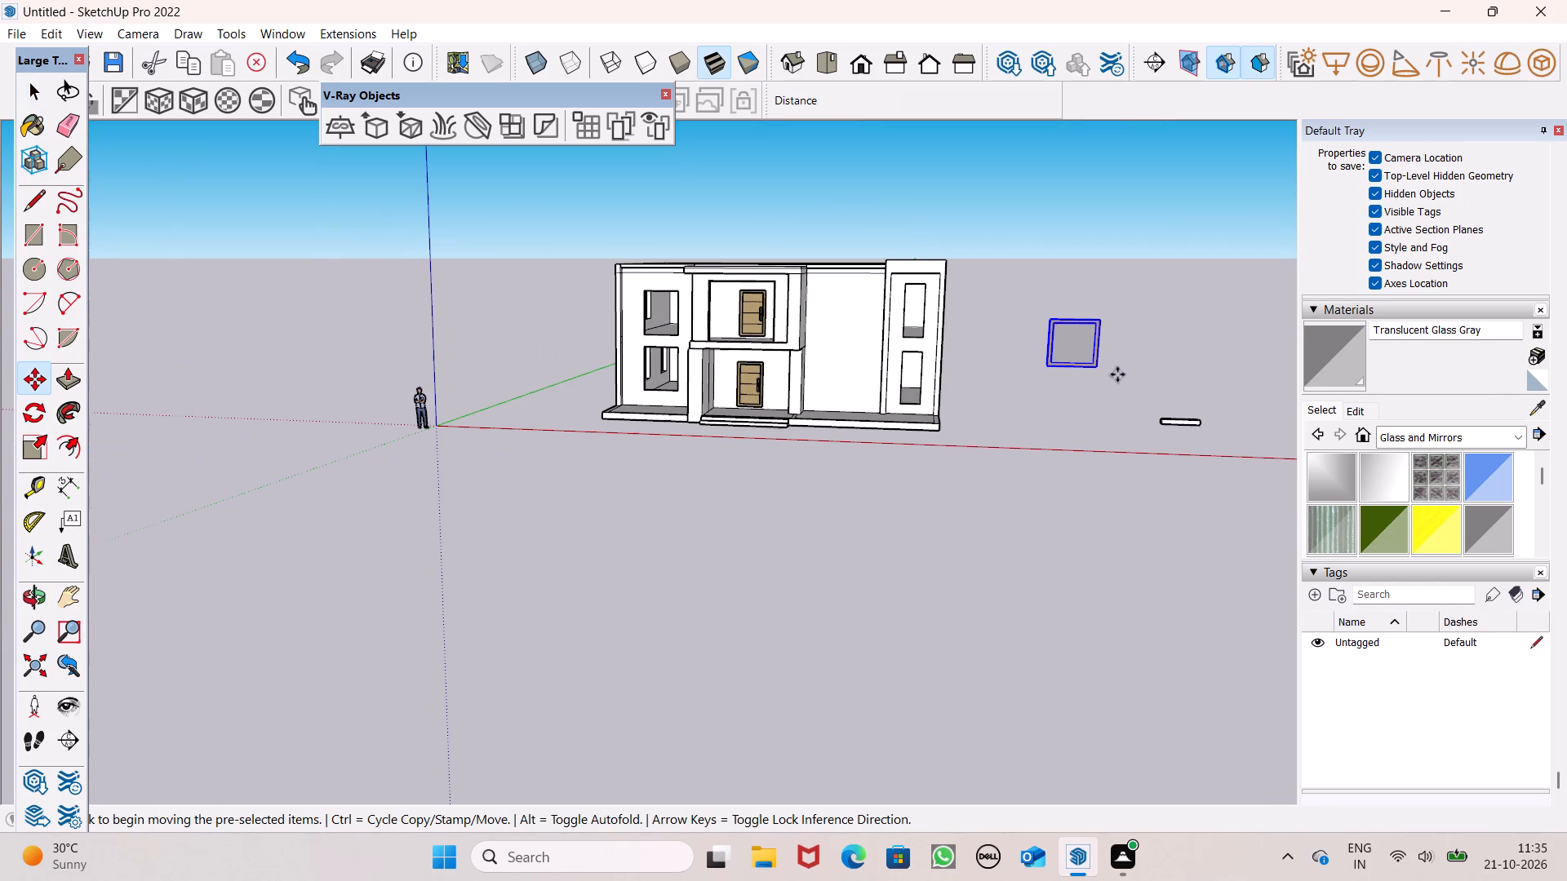
pyautogui.scroll(-1, 1117, 374)
pyautogui.moveTo(1094, 370); pyautogui.dragTo(679, 337)
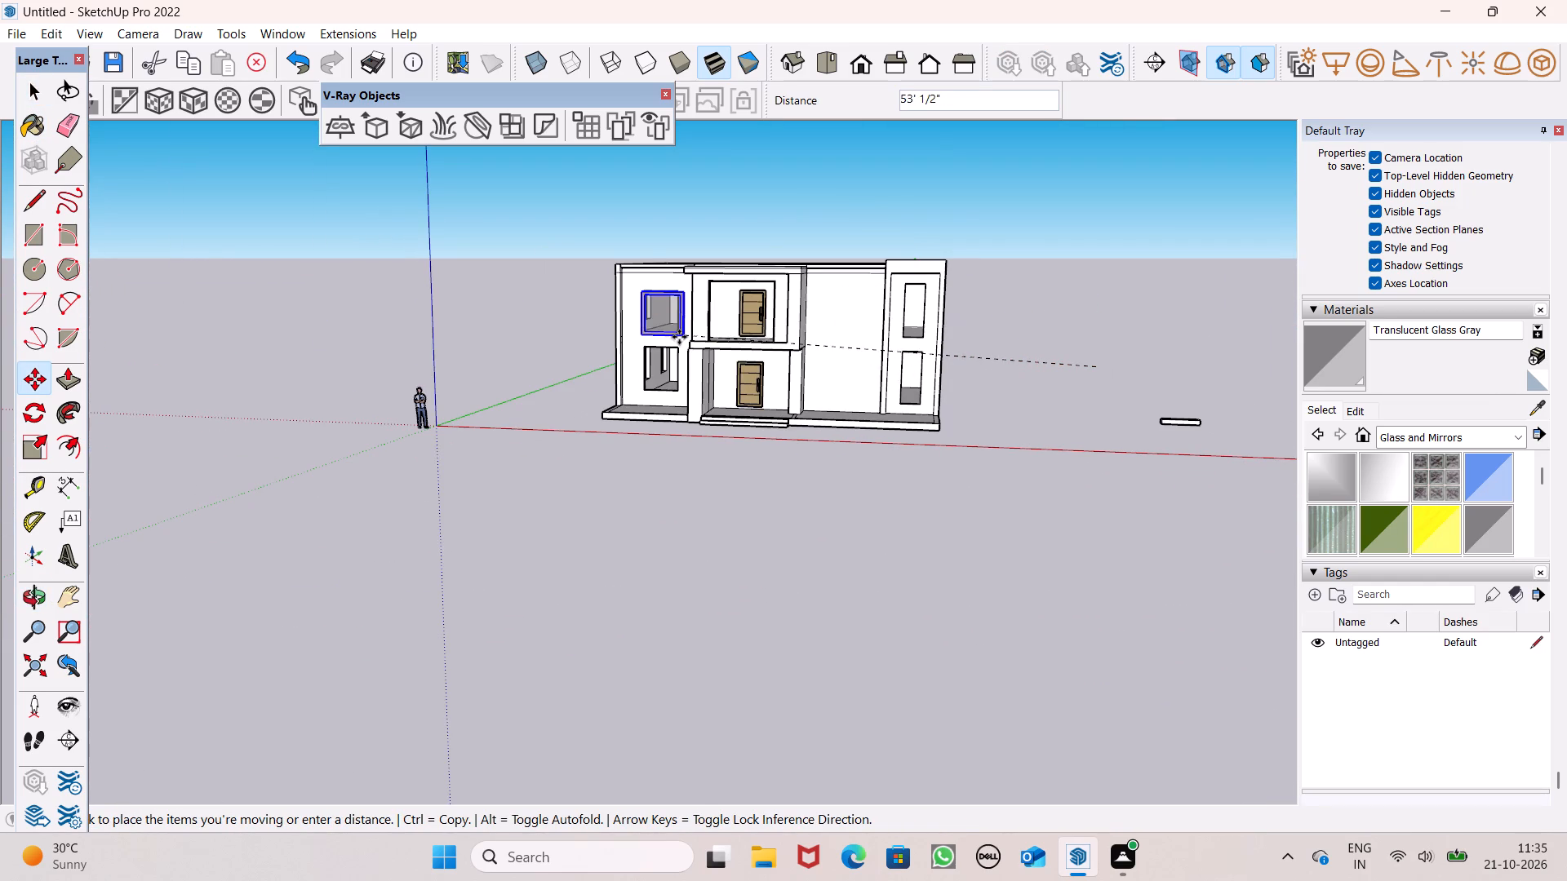
pyautogui.moveTo(679, 337); pyautogui.dragTo(676, 338)
pyautogui.scroll(15, 664, 324)
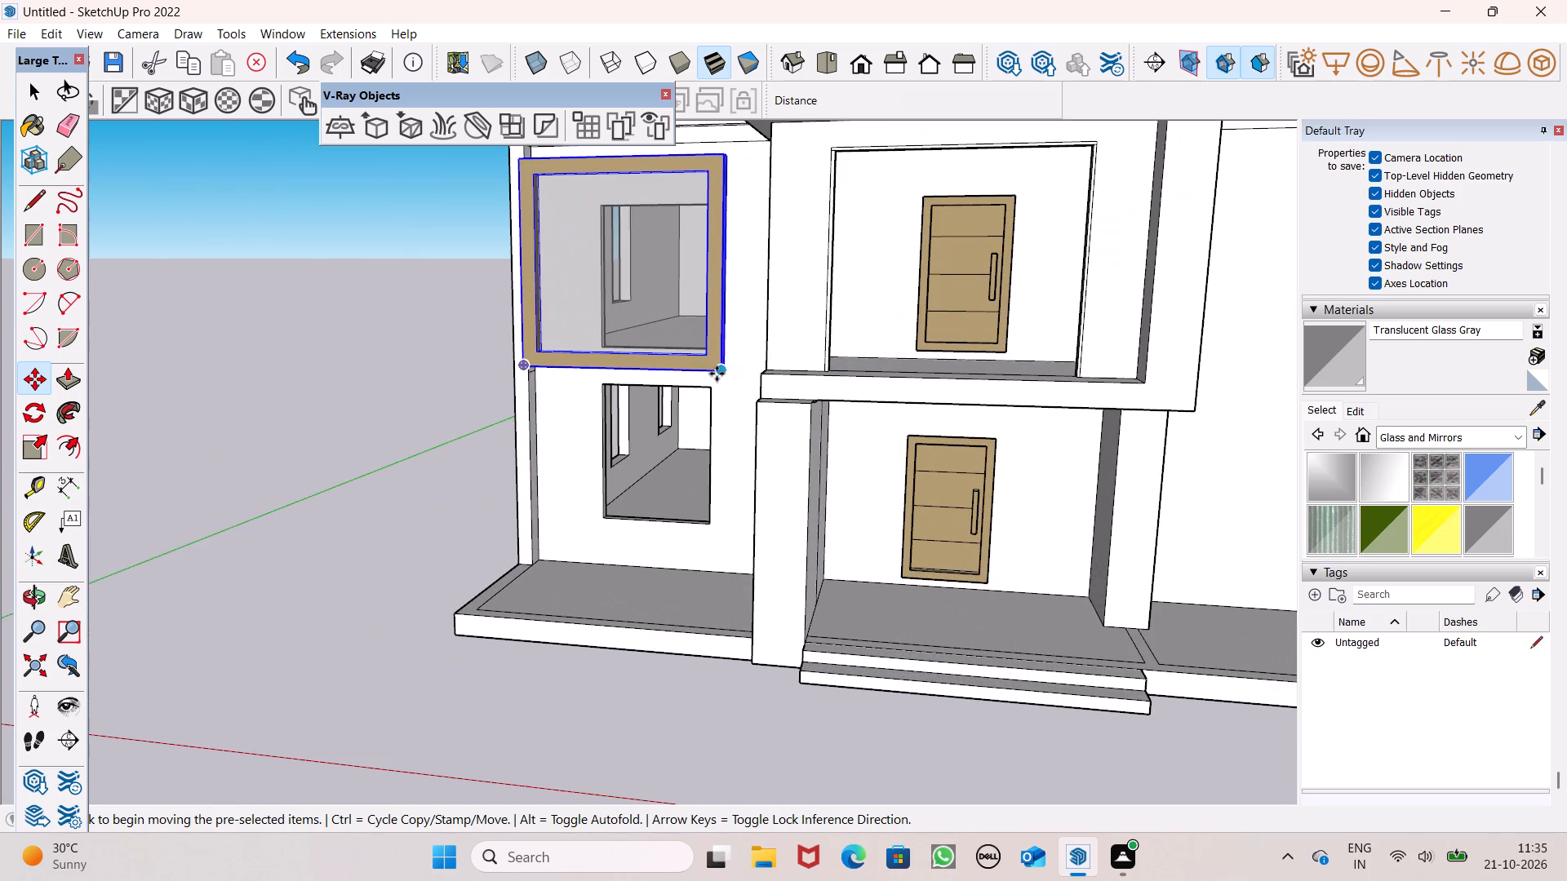
pyautogui.moveTo(724, 374); pyautogui.dragTo(708, 348)
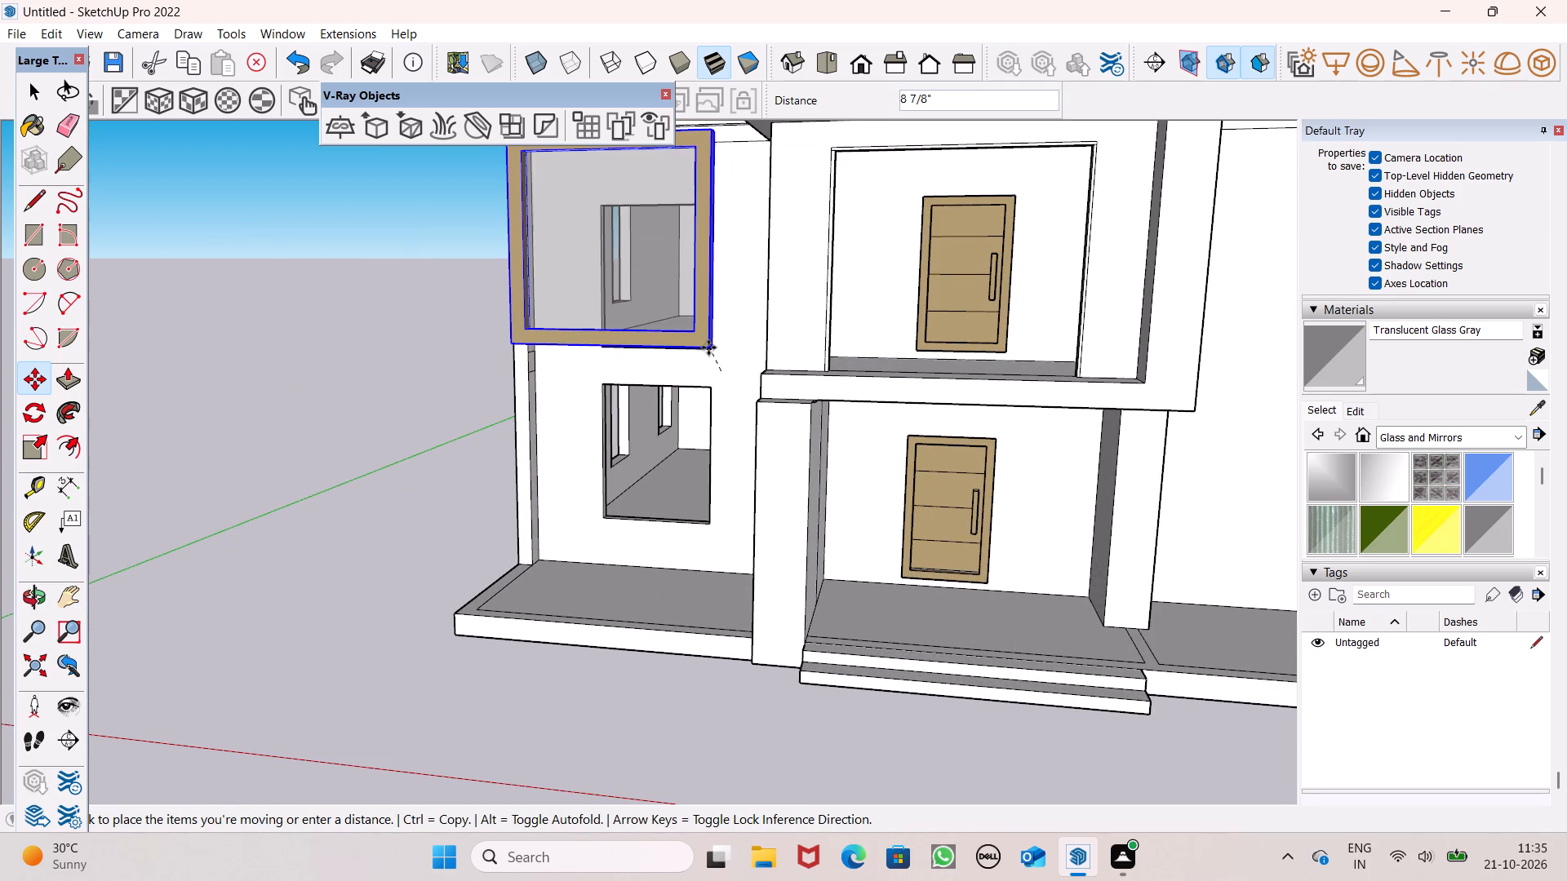
pyautogui.moveTo(708, 348); pyautogui.dragTo(704, 348)
# Move the window group by its bottom corner onto the lower corner of the first-floor opening nearest the balcony.
pyautogui.scroll(1, 698, 363)
pyautogui.moveTo(699, 391); pyautogui.dragTo(821, 458, button='middle')
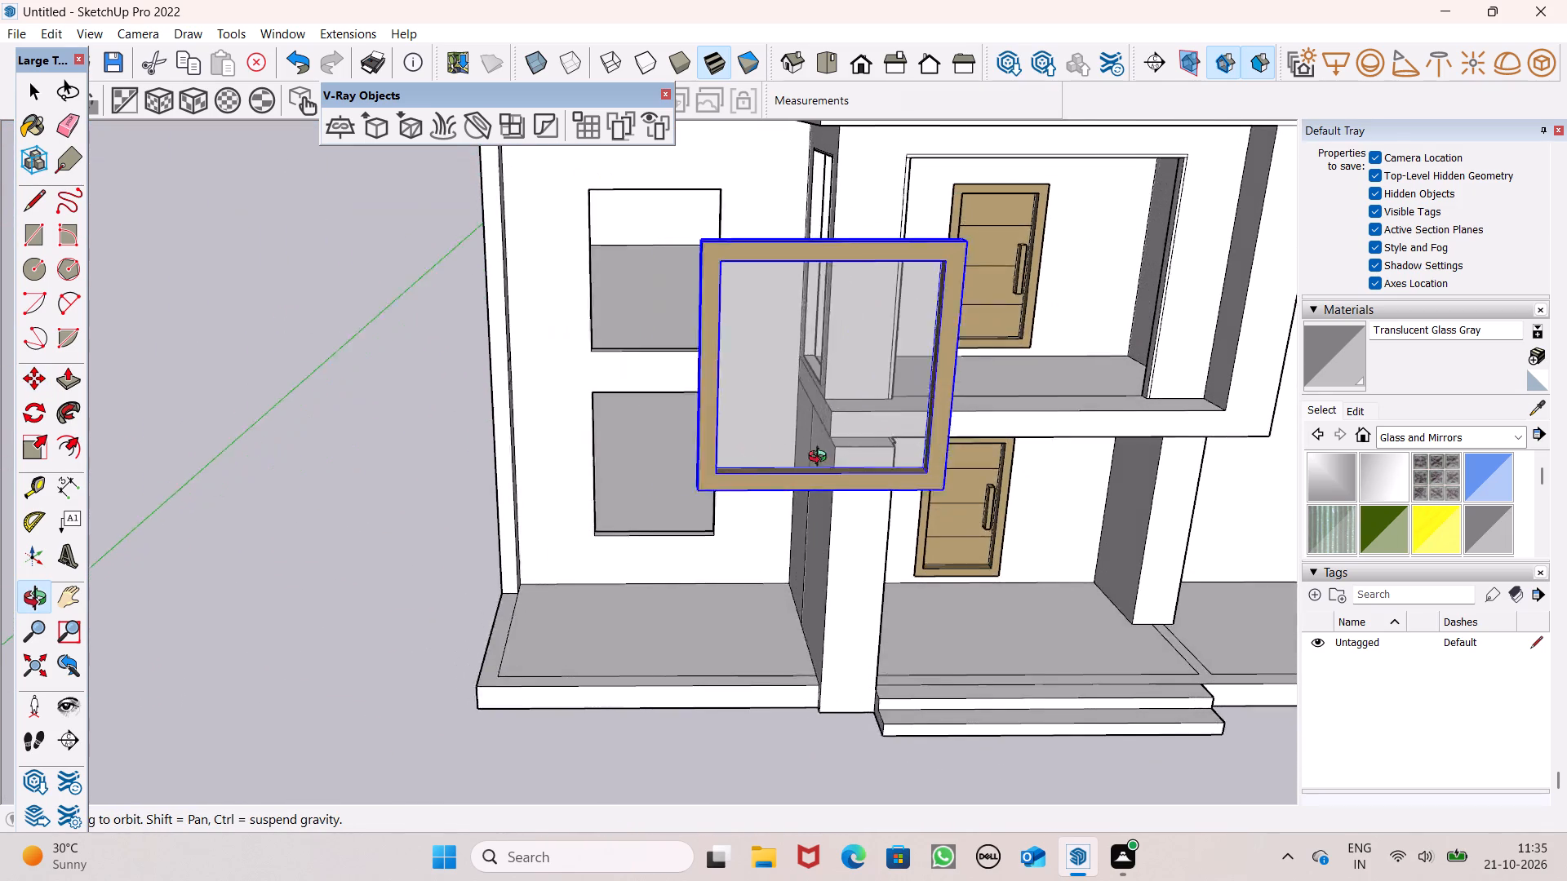
pyautogui.moveTo(821, 458); pyautogui.dragTo(847, 466, button='middle')
pyautogui.moveTo(1026, 502); pyautogui.dragTo(591, 310)
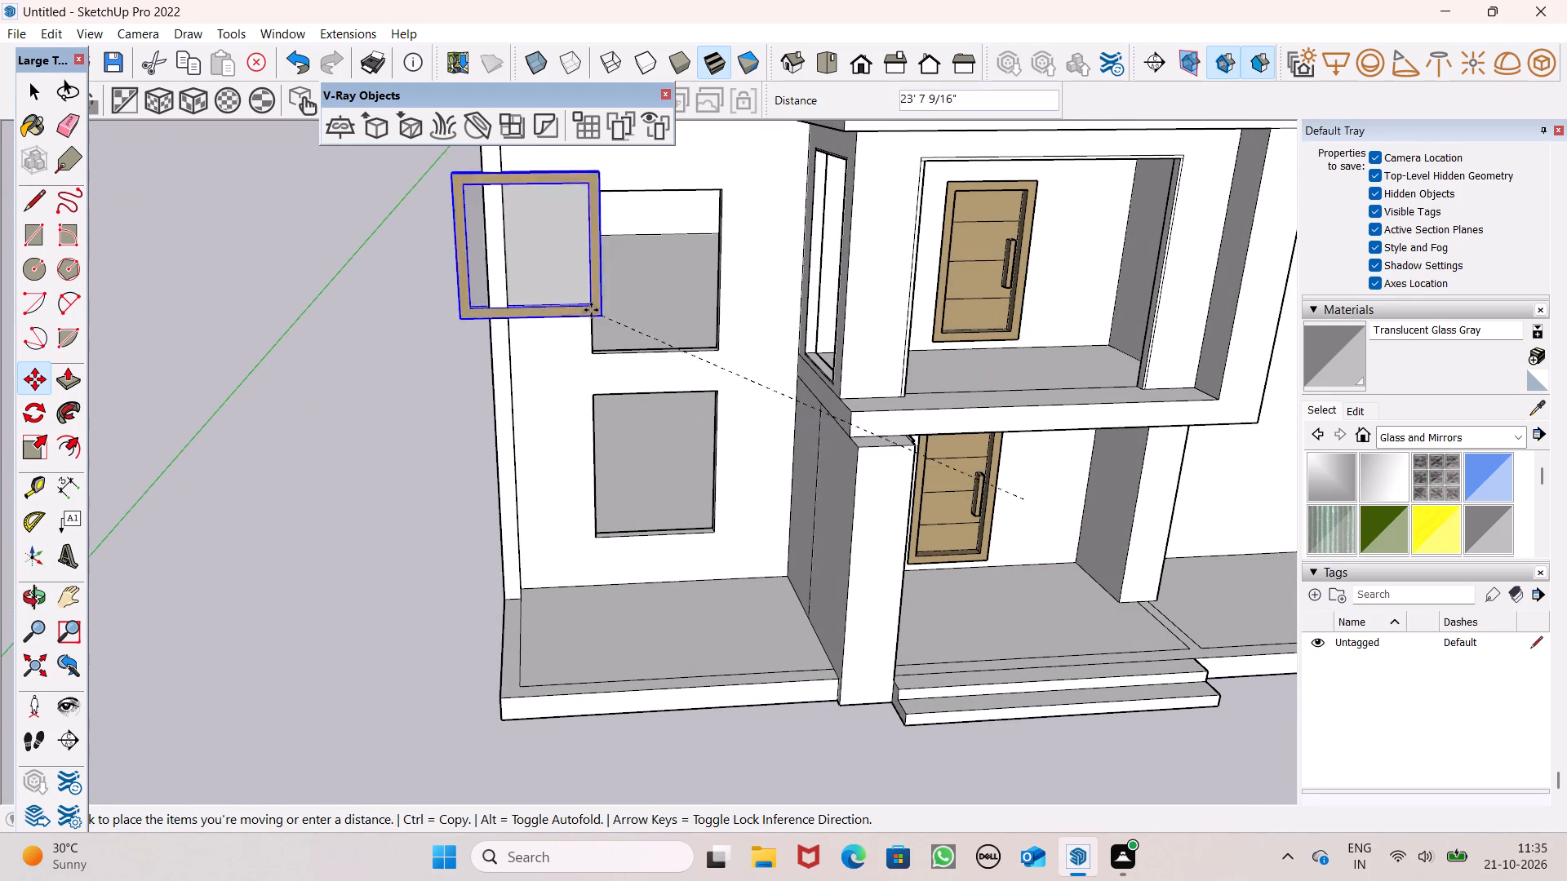
pyautogui.moveTo(591, 310); pyautogui.dragTo(722, 351)
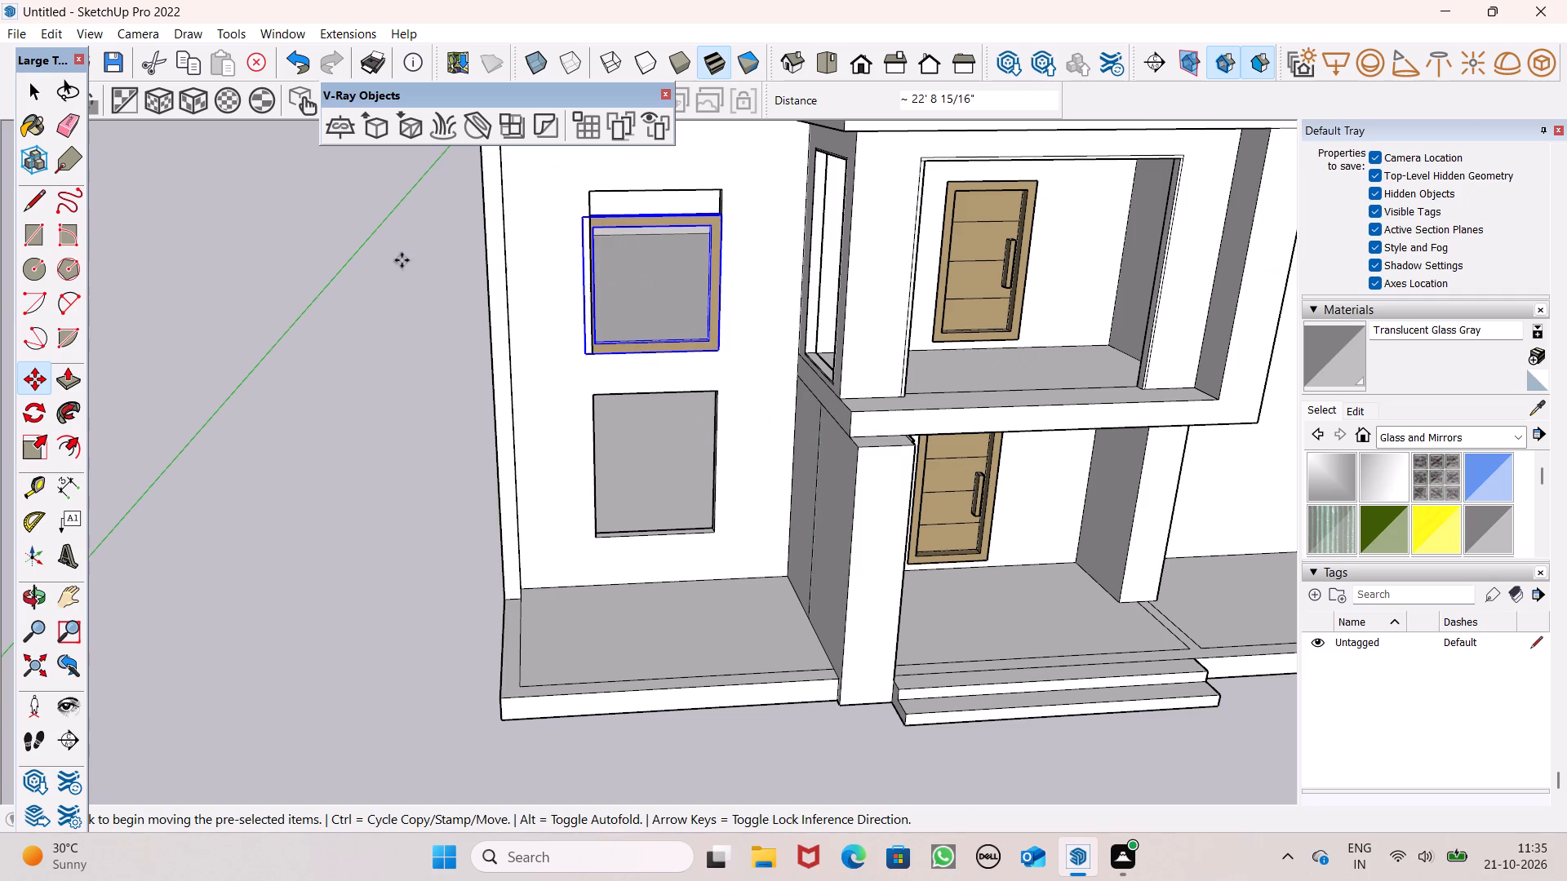
# Scale the window group down uniformly to about 0.84 from its upper outer corner.
pyautogui.moveTo(28, 450); pyautogui.dragTo(40, 447)
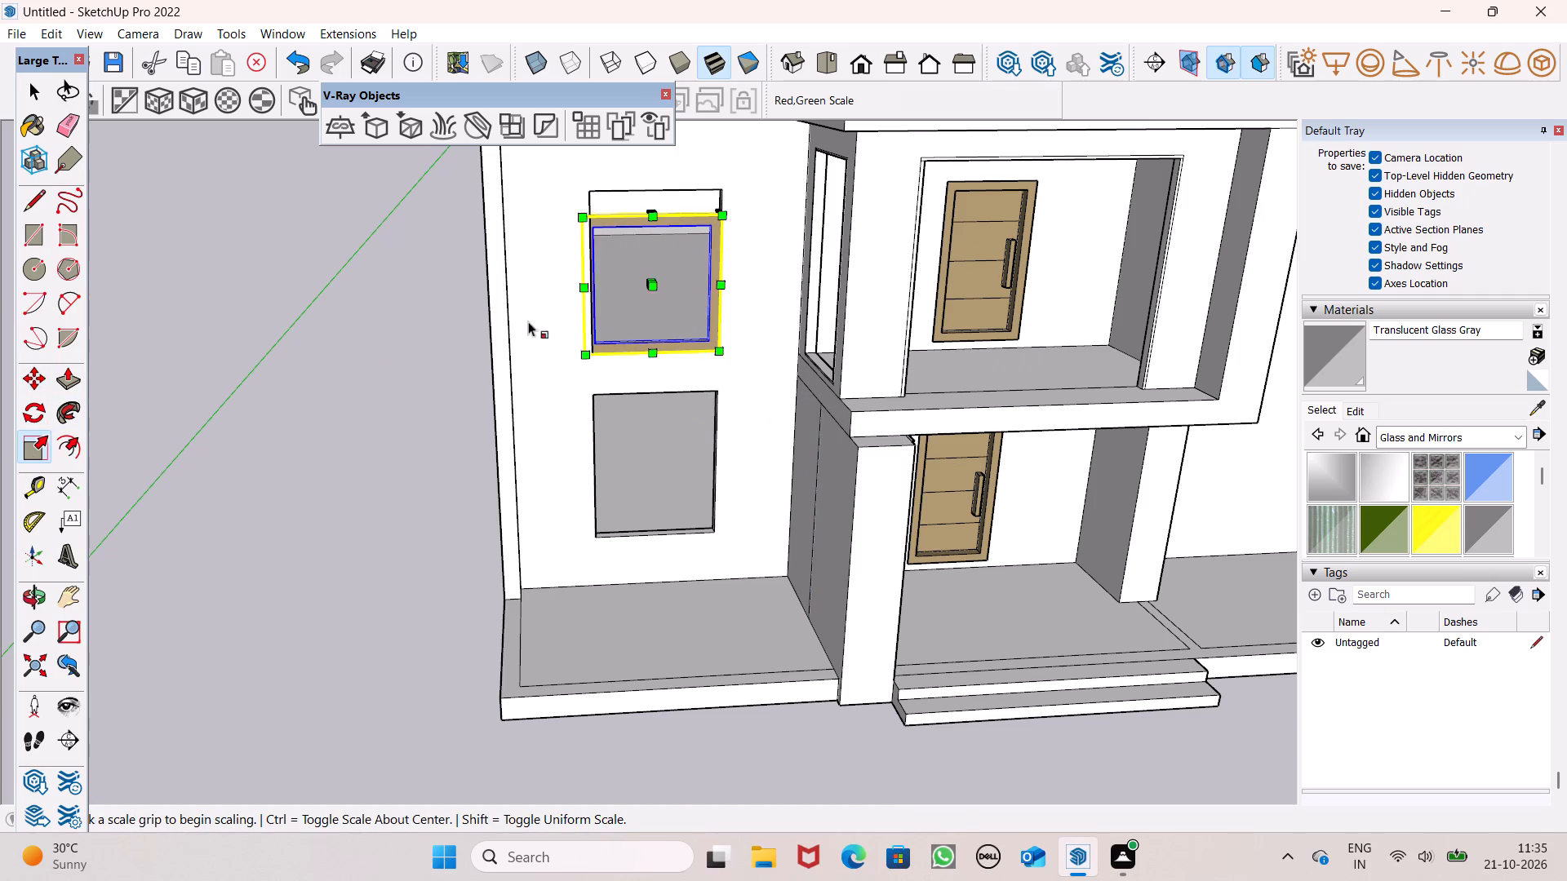
pyautogui.scroll(4, 717, 251)
pyautogui.moveTo(508, 199); pyautogui.dragTo(542, 241)
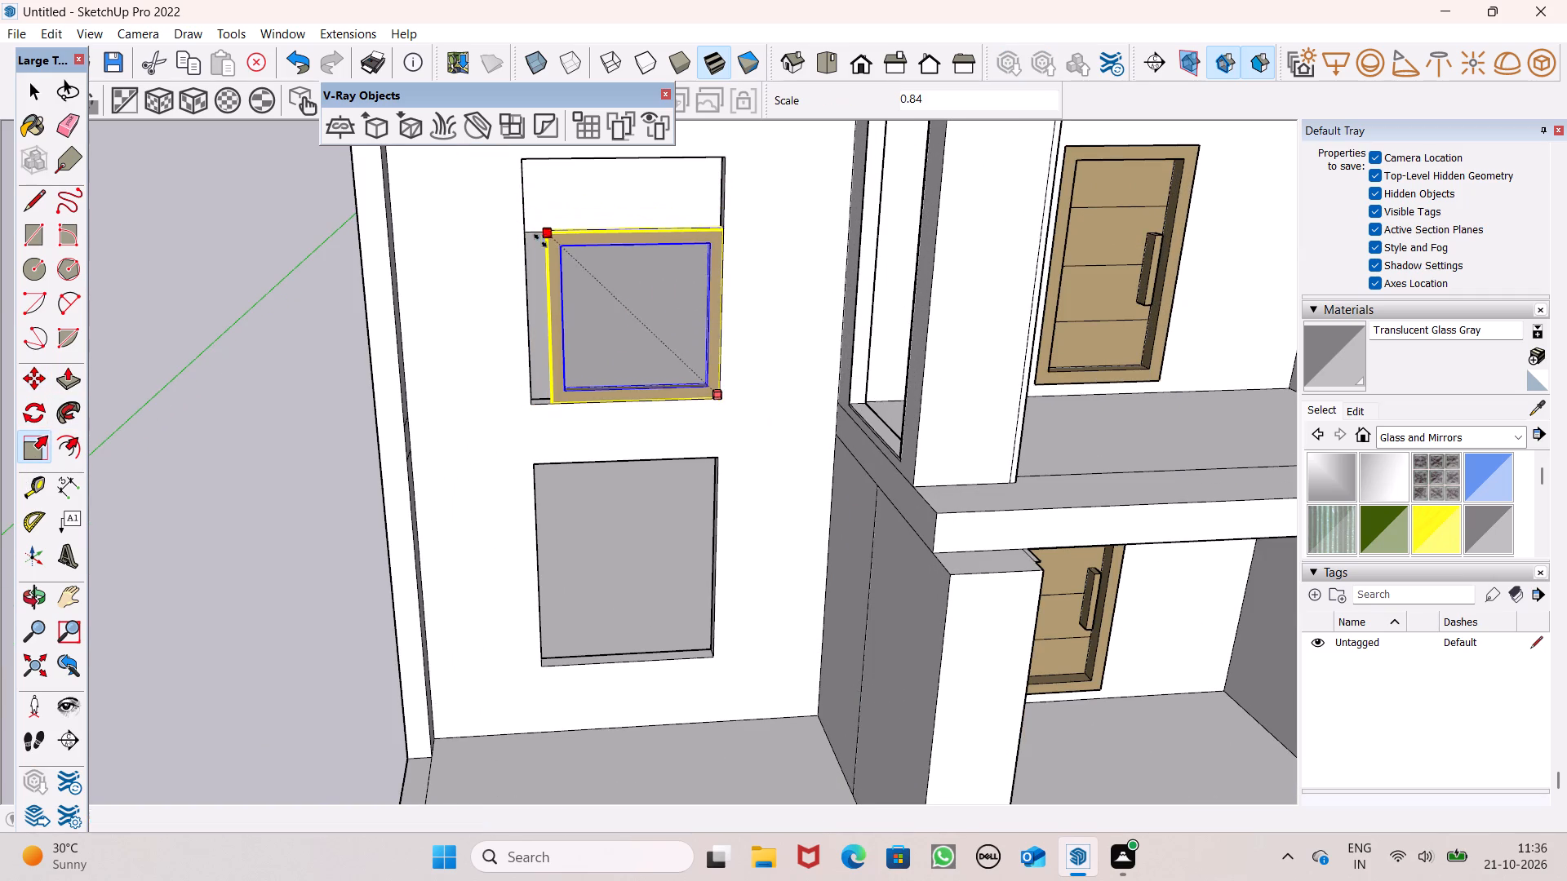
# Scale the window group upward along the blue axis until its top reaches the upper edge of the first-floor opening.
pyautogui.moveTo(535, 312); pyautogui.dragTo(546, 425, button='middle')
pyautogui.scroll(5, 604, 268)
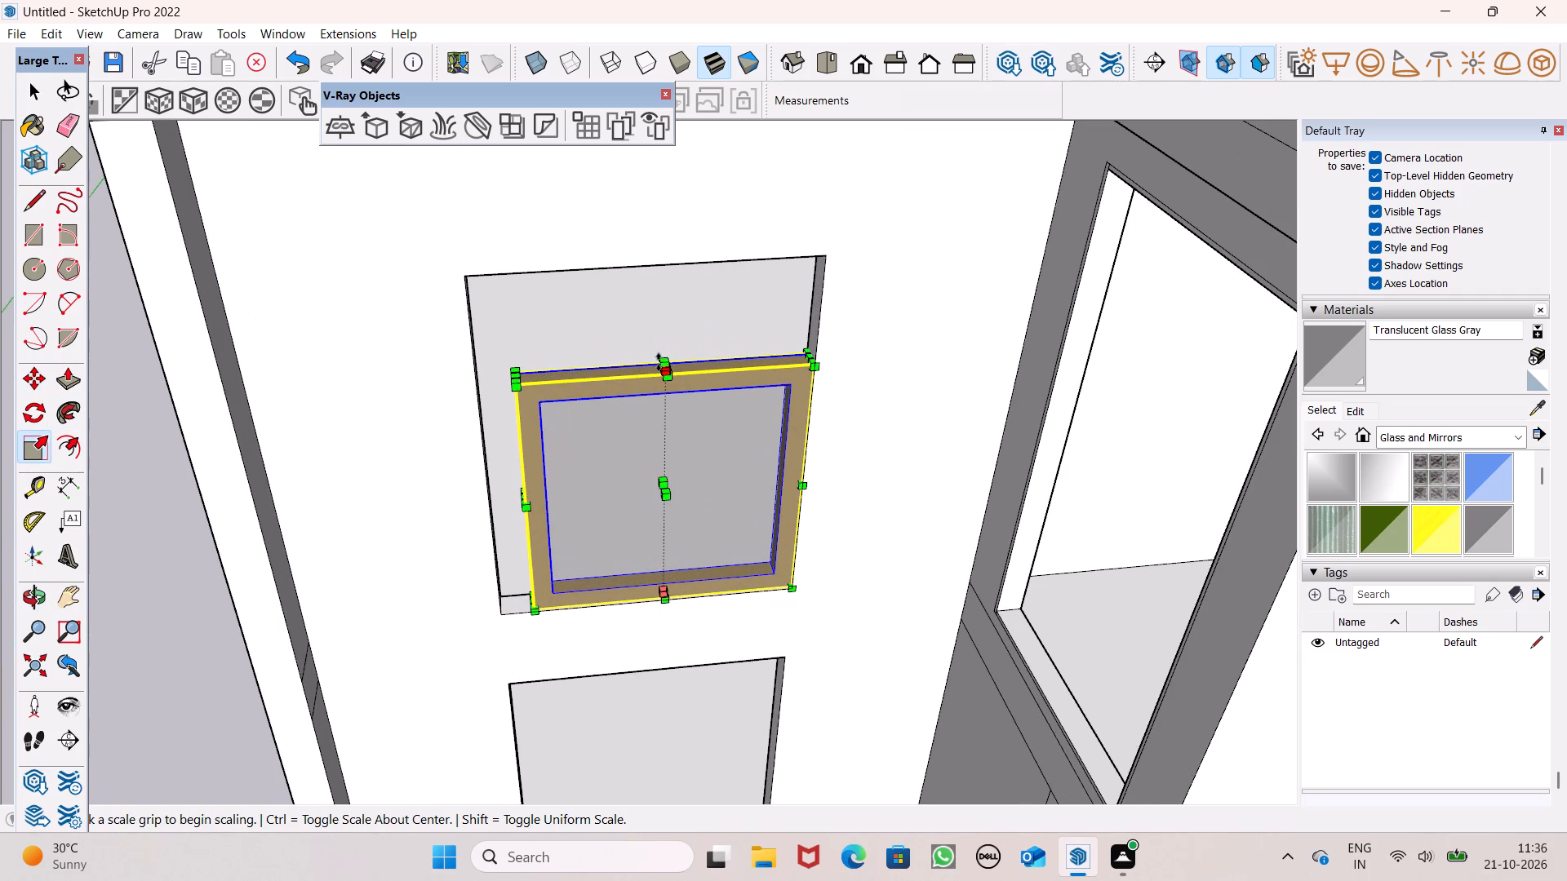
pyautogui.moveTo(659, 361); pyautogui.dragTo(668, 323)
pyautogui.hotkey('ctrl', 'z')
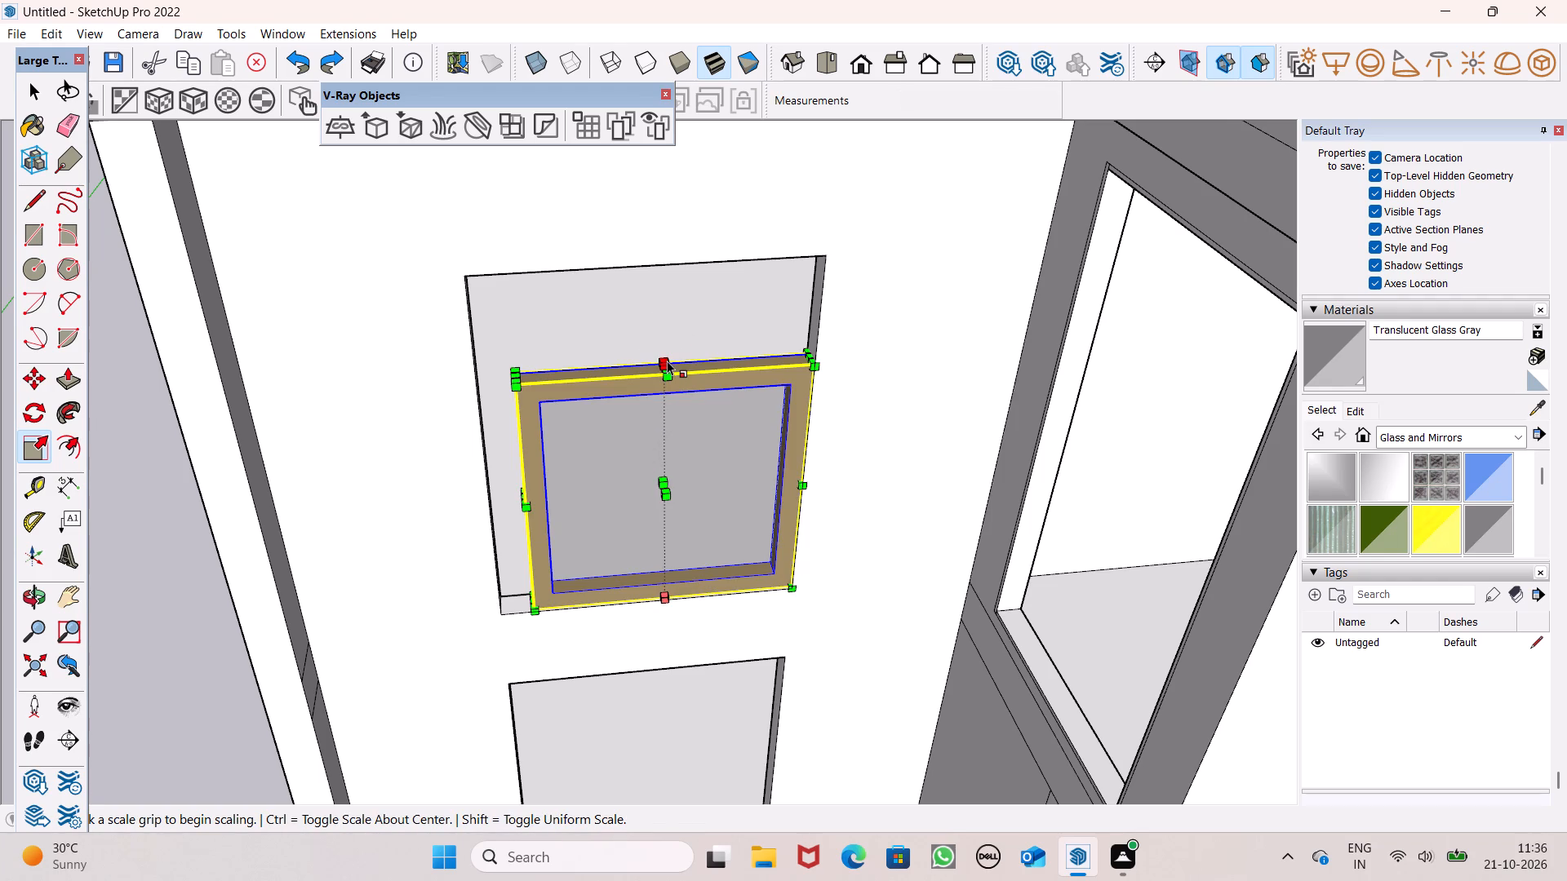
pyautogui.moveTo(662, 394); pyautogui.dragTo(692, 418, button='middle')
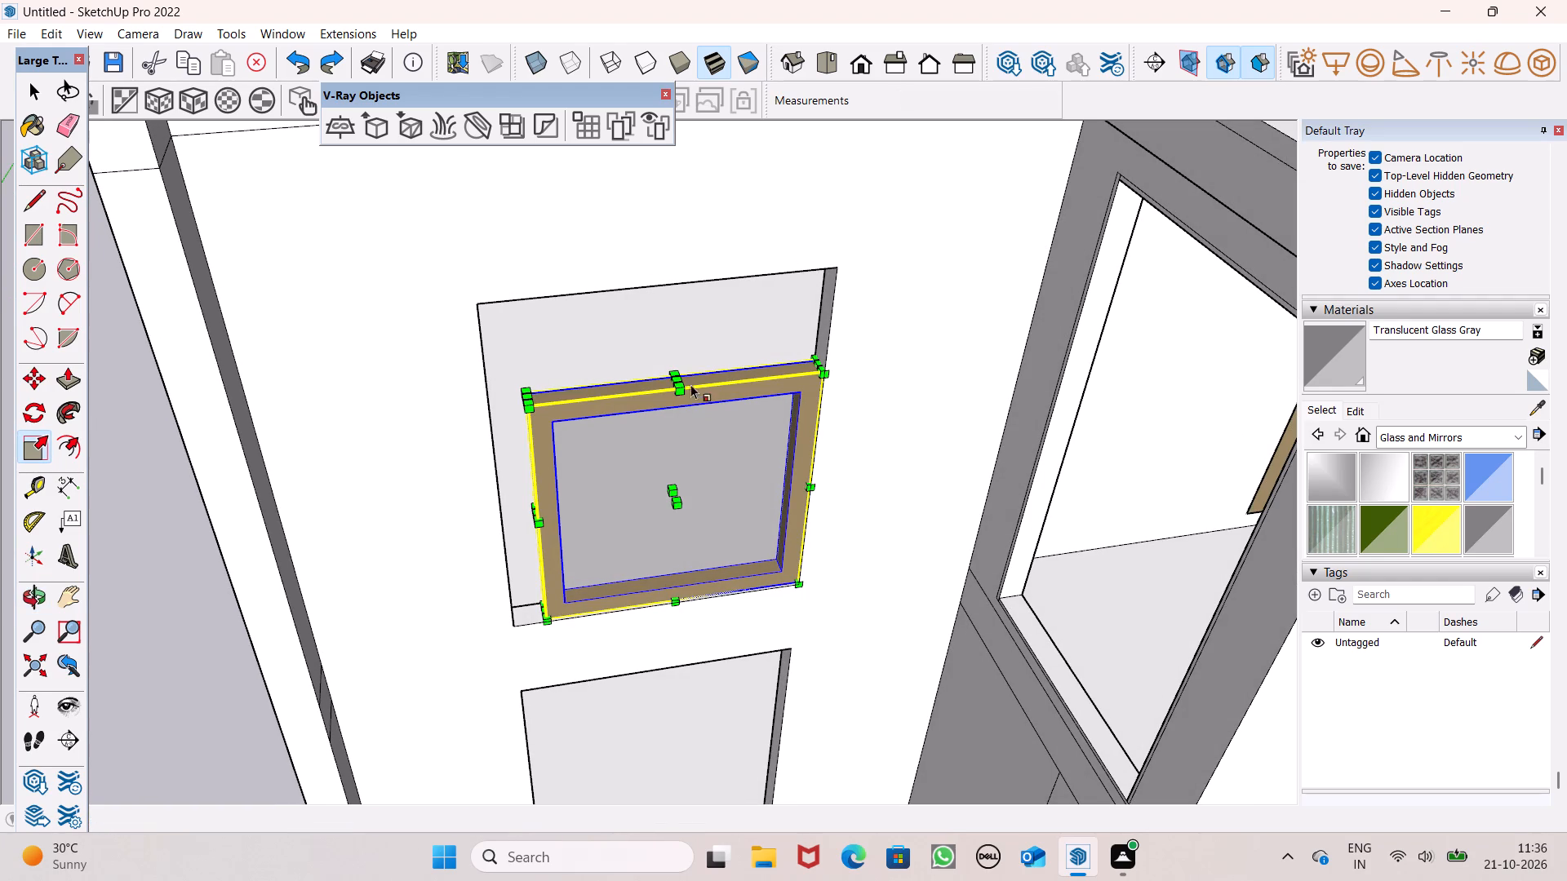
pyautogui.moveTo(681, 390); pyautogui.dragTo(699, 418, button='middle')
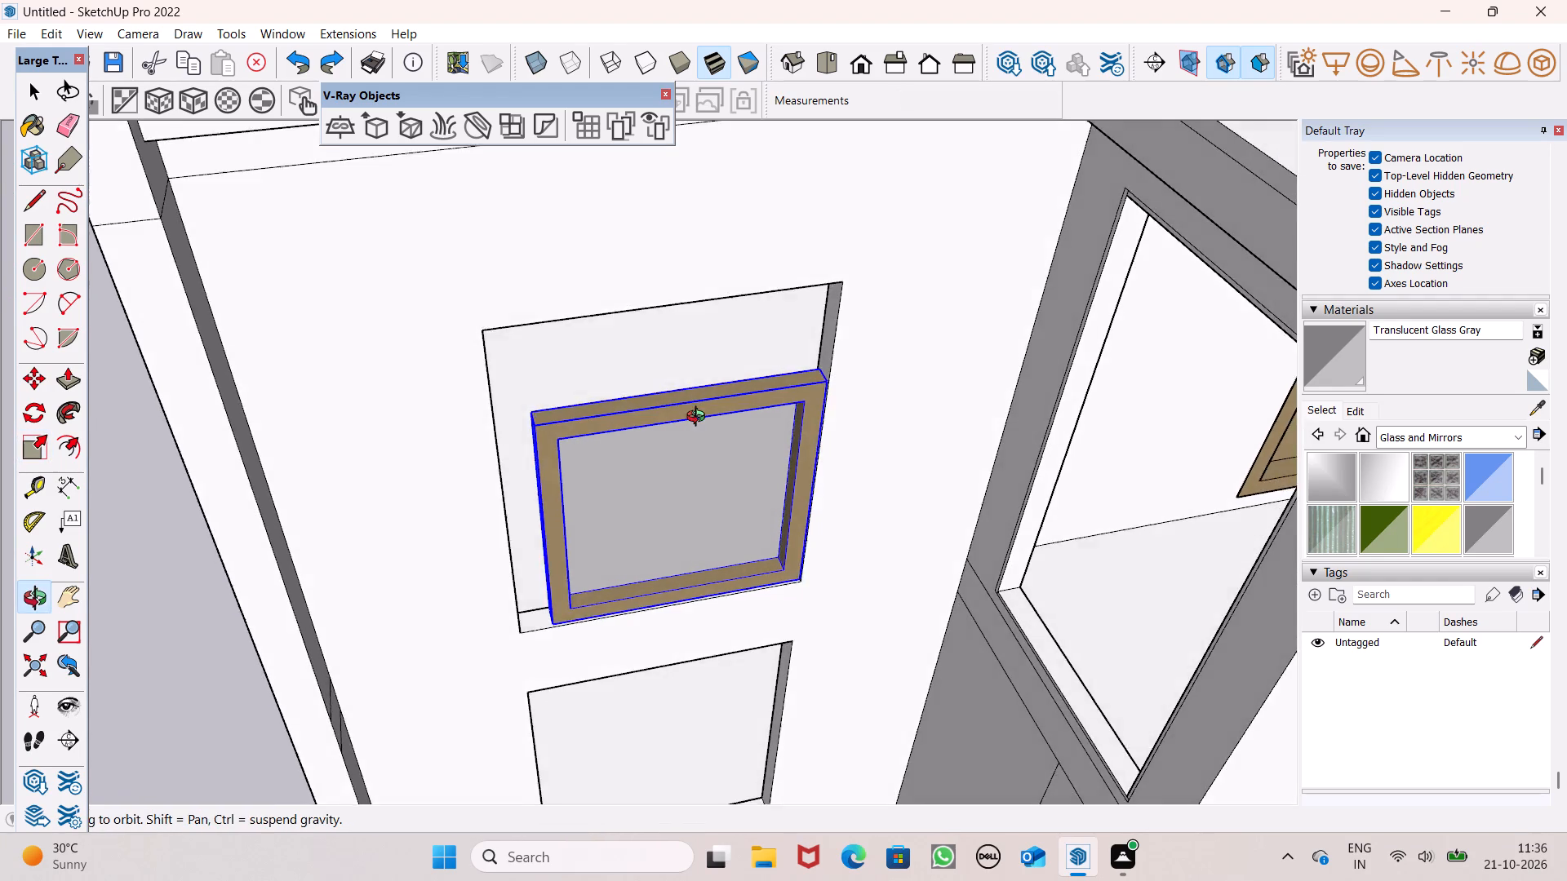
pyautogui.moveTo(699, 418); pyautogui.dragTo(776, 460, button='middle')
pyautogui.scroll(5, 716, 423)
pyautogui.moveTo(704, 410); pyautogui.dragTo(697, 359)
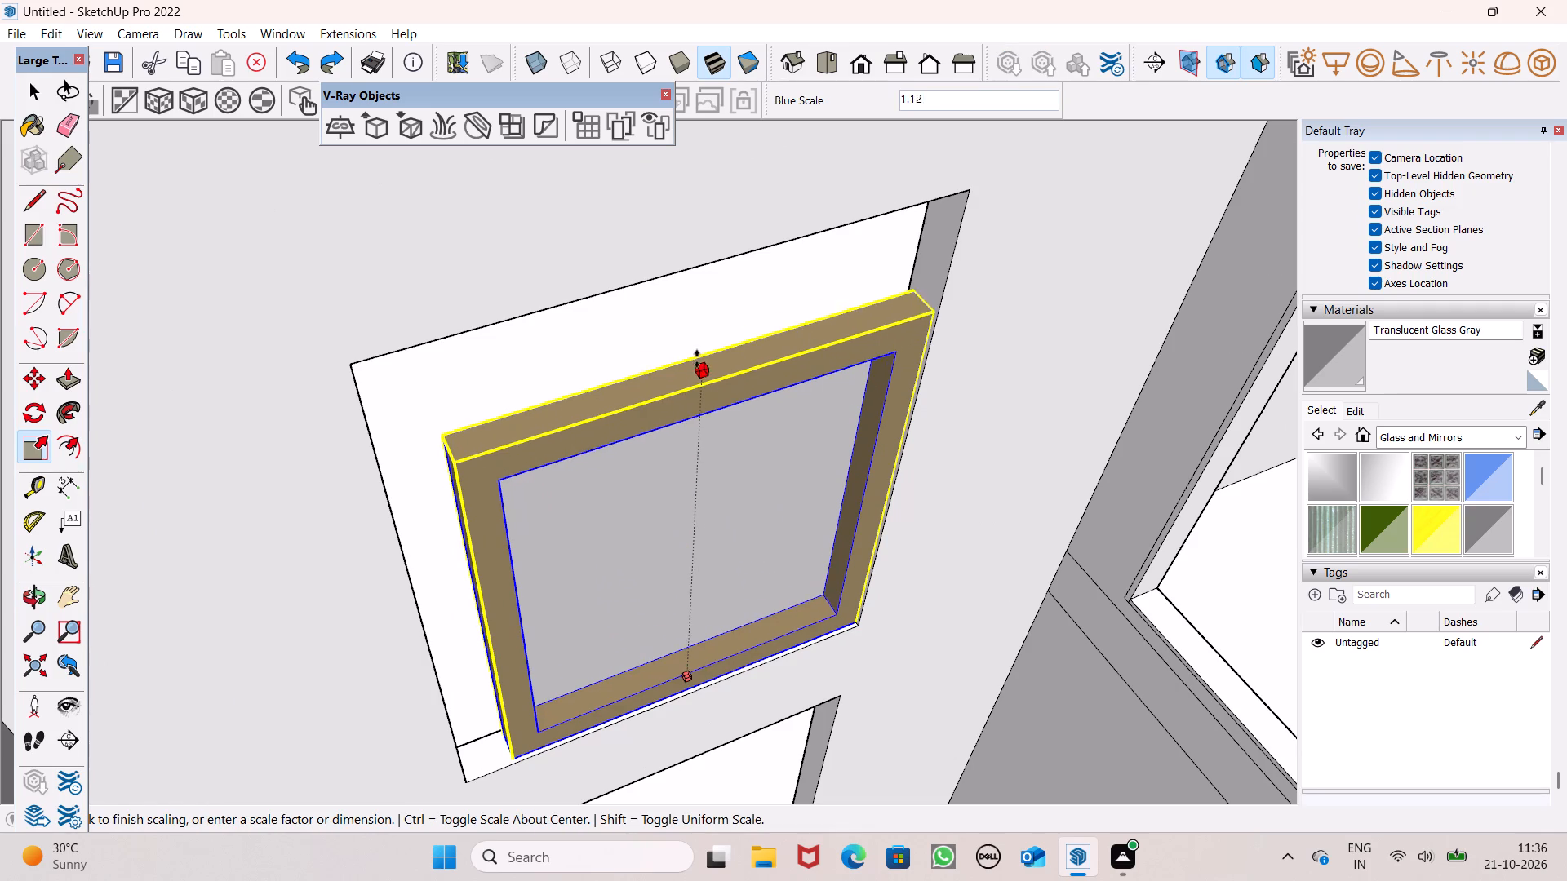
pyautogui.moveTo(697, 359); pyautogui.dragTo(678, 288)
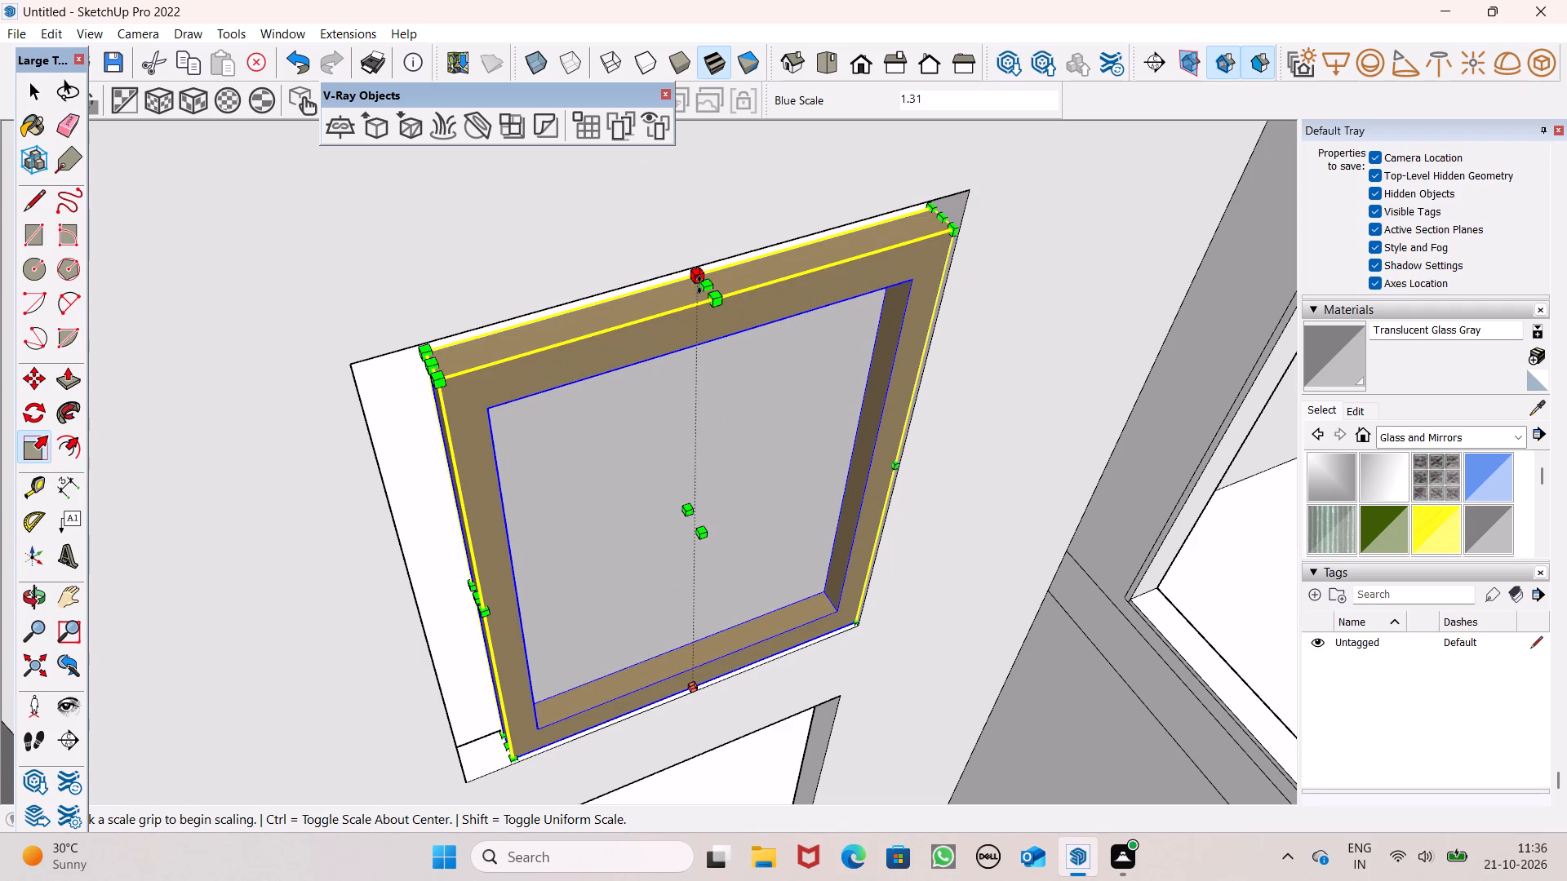
pyautogui.moveTo(704, 285); pyautogui.dragTo(698, 259)
# Scale the window group along the red axis by about 1.13 to fill the full width of the first-floor opening.
pyautogui.scroll(-3, 717, 269)
pyautogui.moveTo(721, 340); pyautogui.dragTo(643, 236, button='middle')
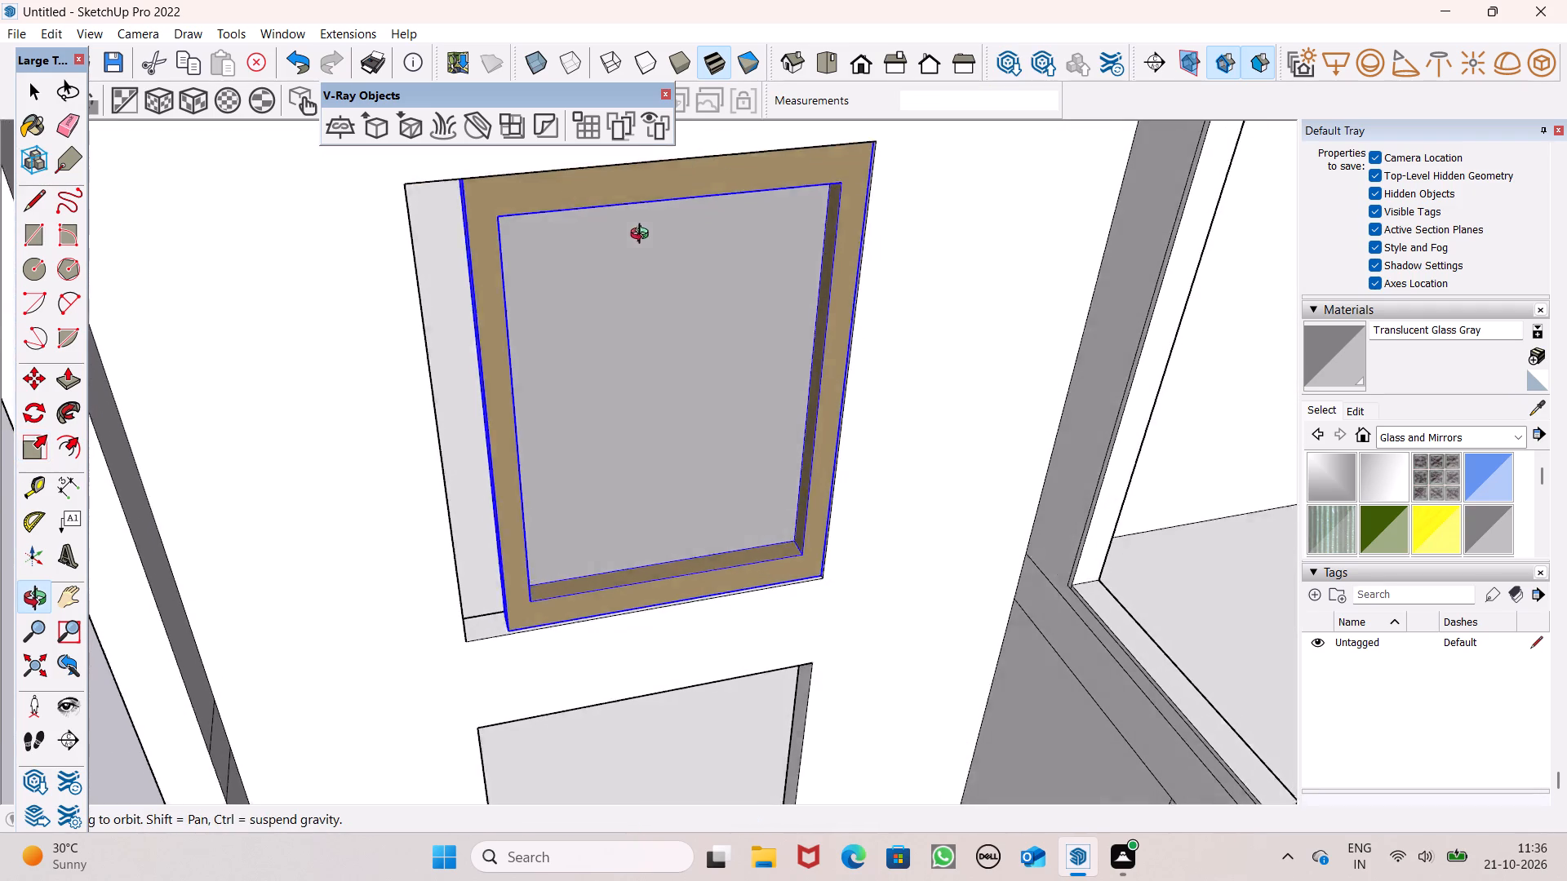
pyautogui.moveTo(643, 236); pyautogui.dragTo(624, 192, button='middle')
pyautogui.scroll(-3, 629, 297)
pyautogui.moveTo(554, 397); pyautogui.dragTo(635, 401, button='middle')
pyautogui.scroll(2, 516, 403)
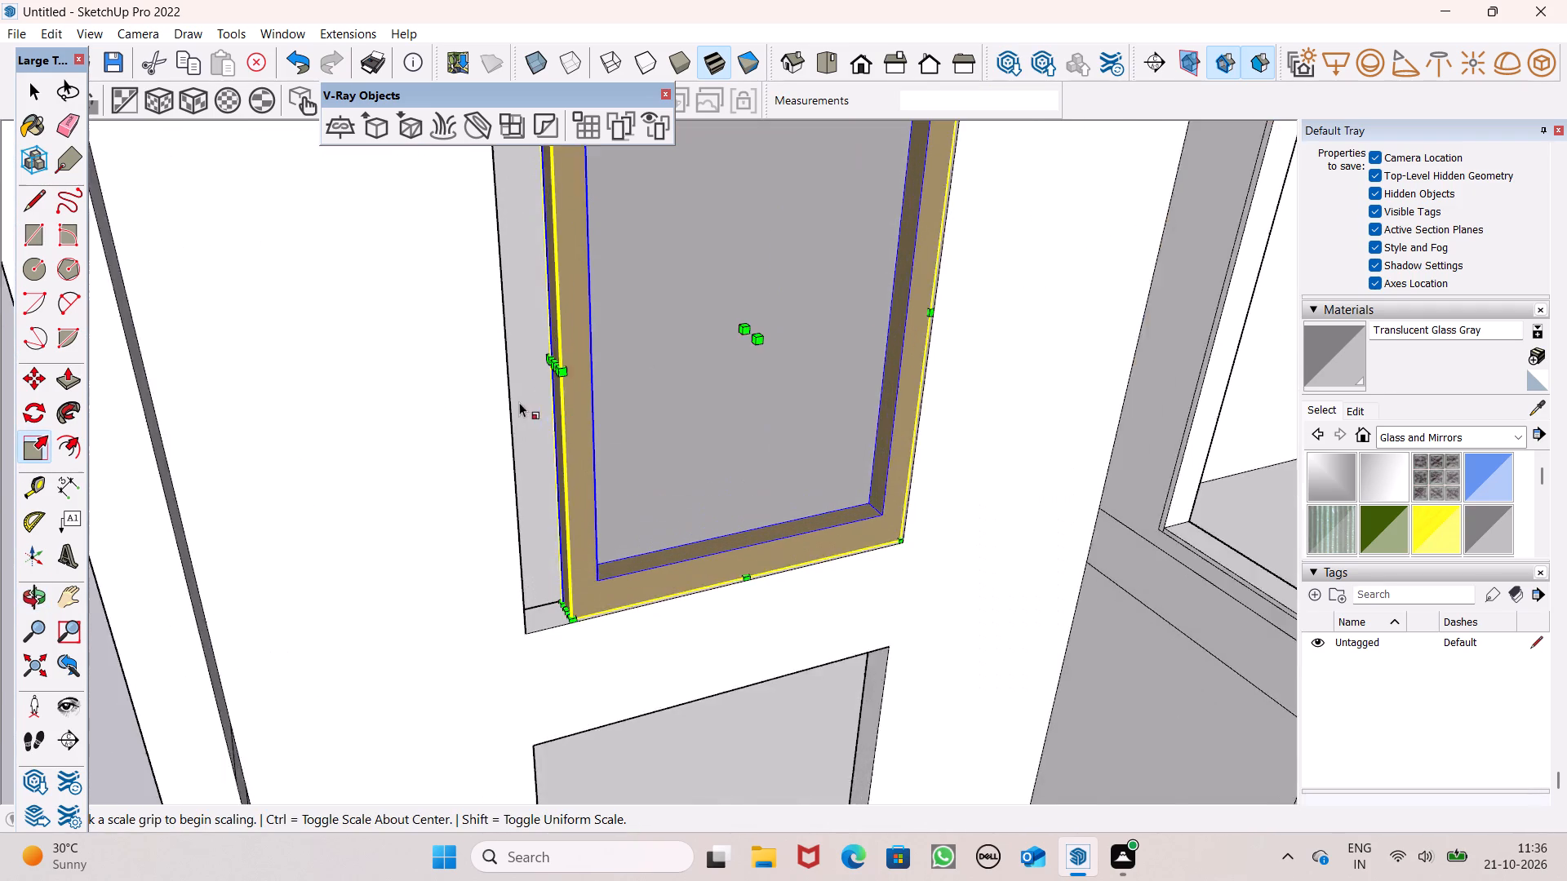
pyautogui.scroll(2, 519, 402)
pyautogui.moveTo(558, 357); pyautogui.dragTo(507, 370)
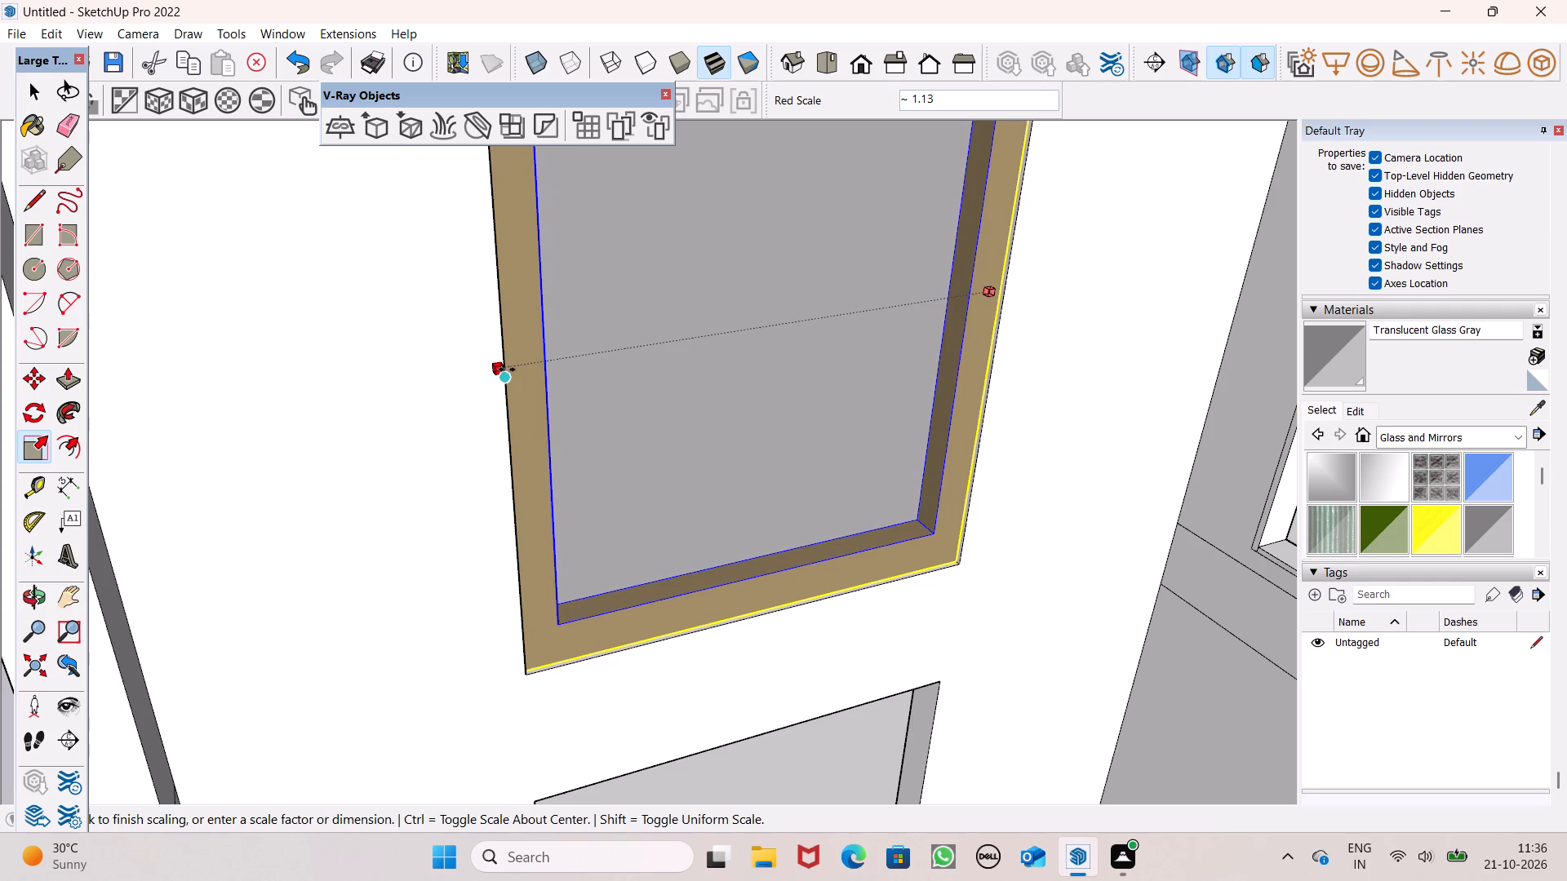
pyautogui.moveTo(507, 370); pyautogui.dragTo(500, 372)
pyautogui.scroll(-11, 529, 379)
pyautogui.press('space')
pyautogui.click(174, 261)
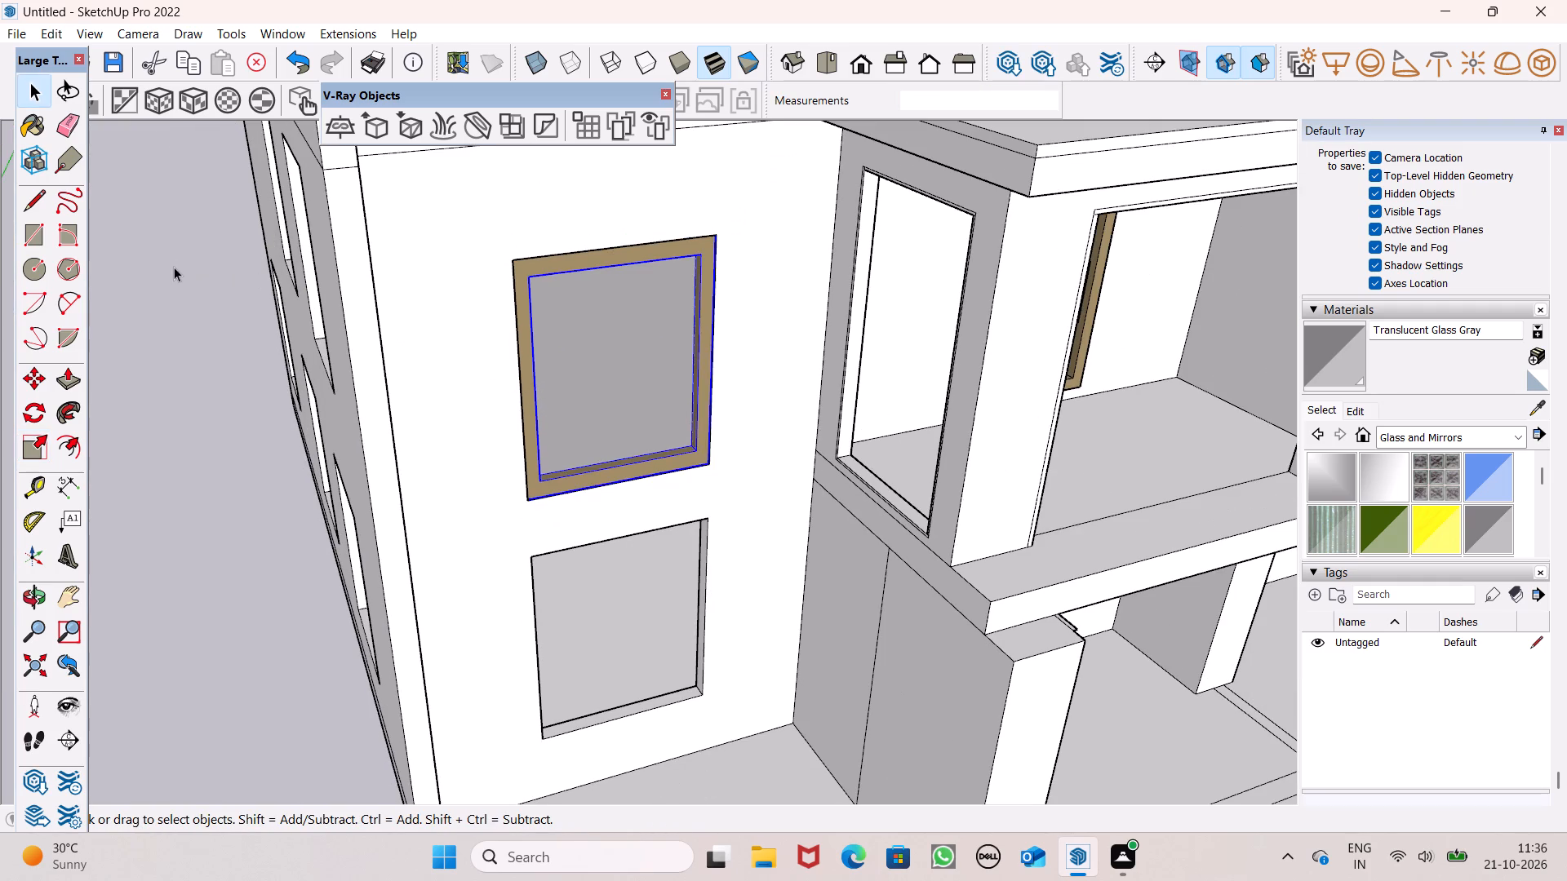
# Copy the fitted window group straight down into the ground-floor opening below, matching the lower corners.
pyautogui.moveTo(518, 458); pyautogui.dragTo(417, 485, button='middle')
pyautogui.scroll(2, 631, 521)
pyautogui.scroll(-5, 566, 430)
pyautogui.moveTo(617, 486); pyautogui.dragTo(535, 401, button='middle')
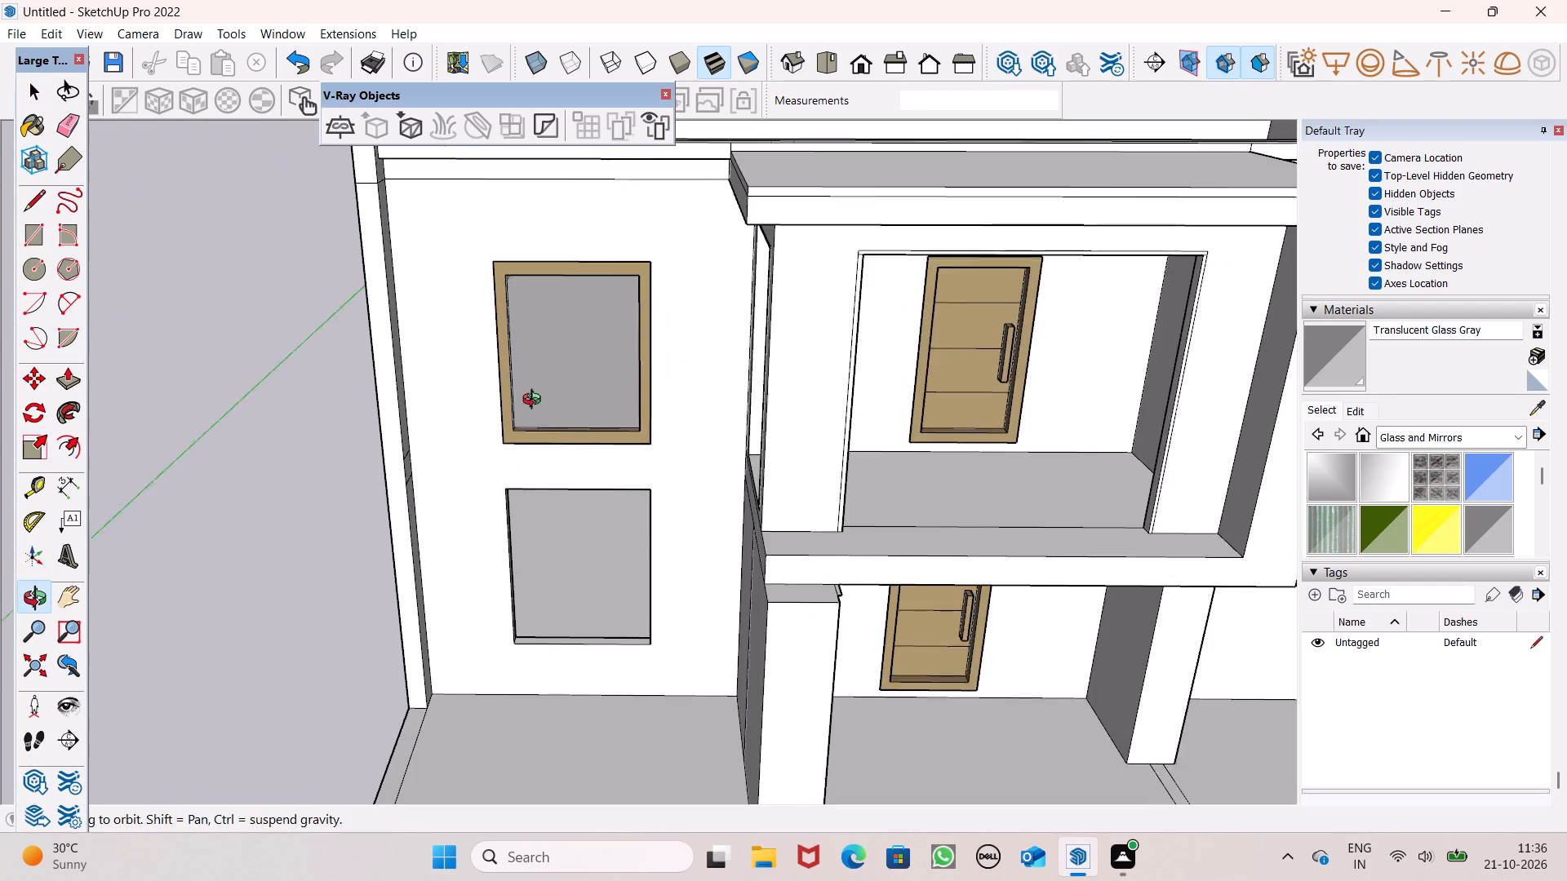
pyautogui.moveTo(535, 401); pyautogui.dragTo(535, 399, button='middle')
pyautogui.click(570, 365)
pyautogui.scroll(-4, 570, 364)
pyautogui.press('m')
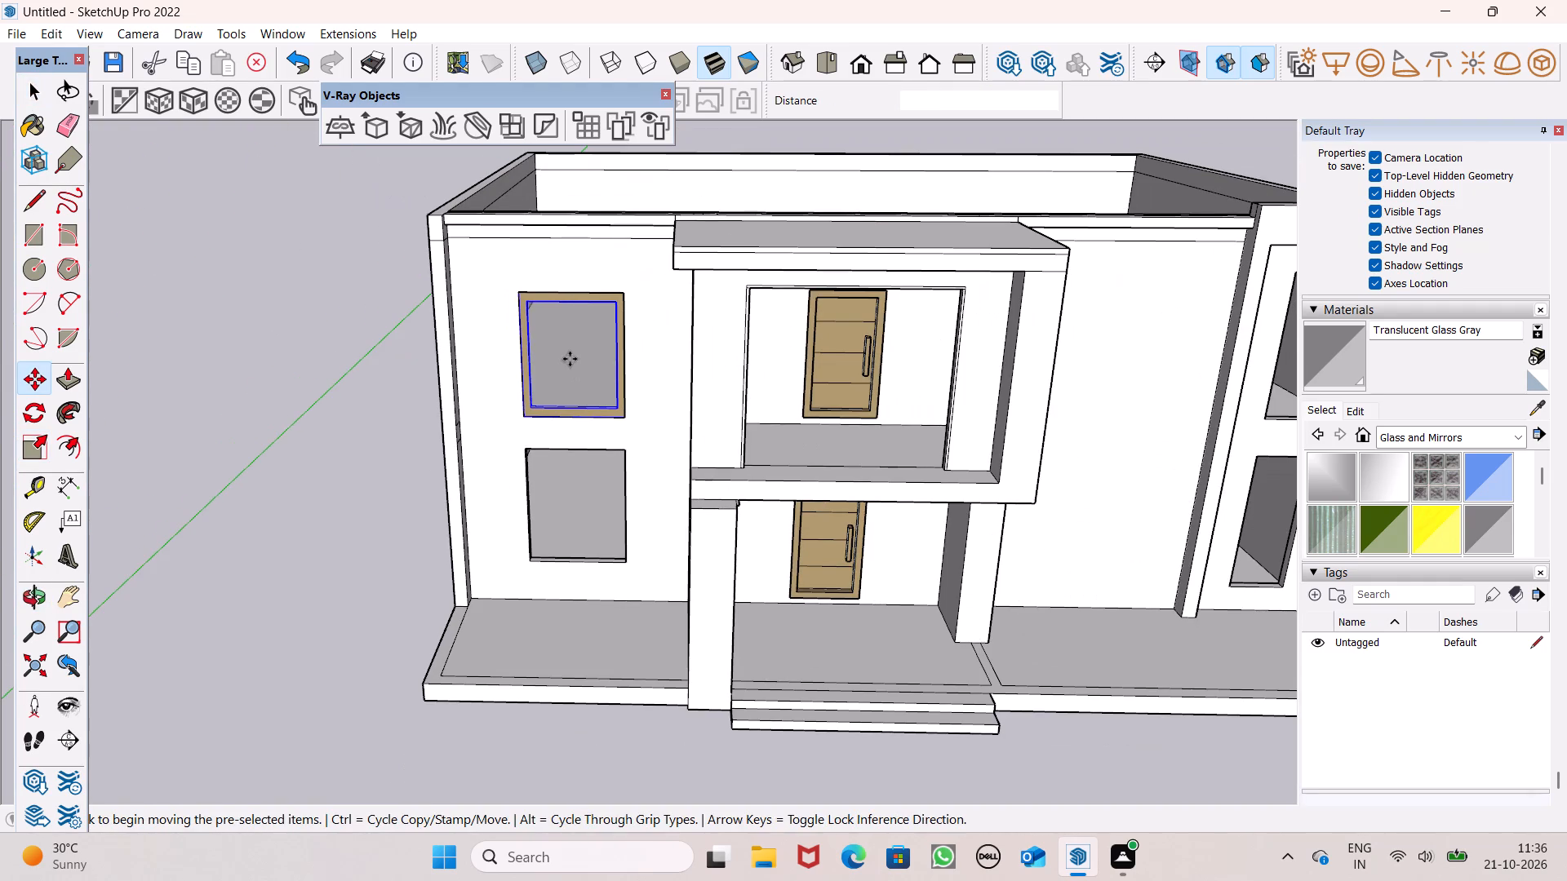
pyautogui.press('Return')
pyautogui.moveTo(587, 411); pyautogui.dragTo(598, 355, button='middle')
pyautogui.scroll(4, 633, 443)
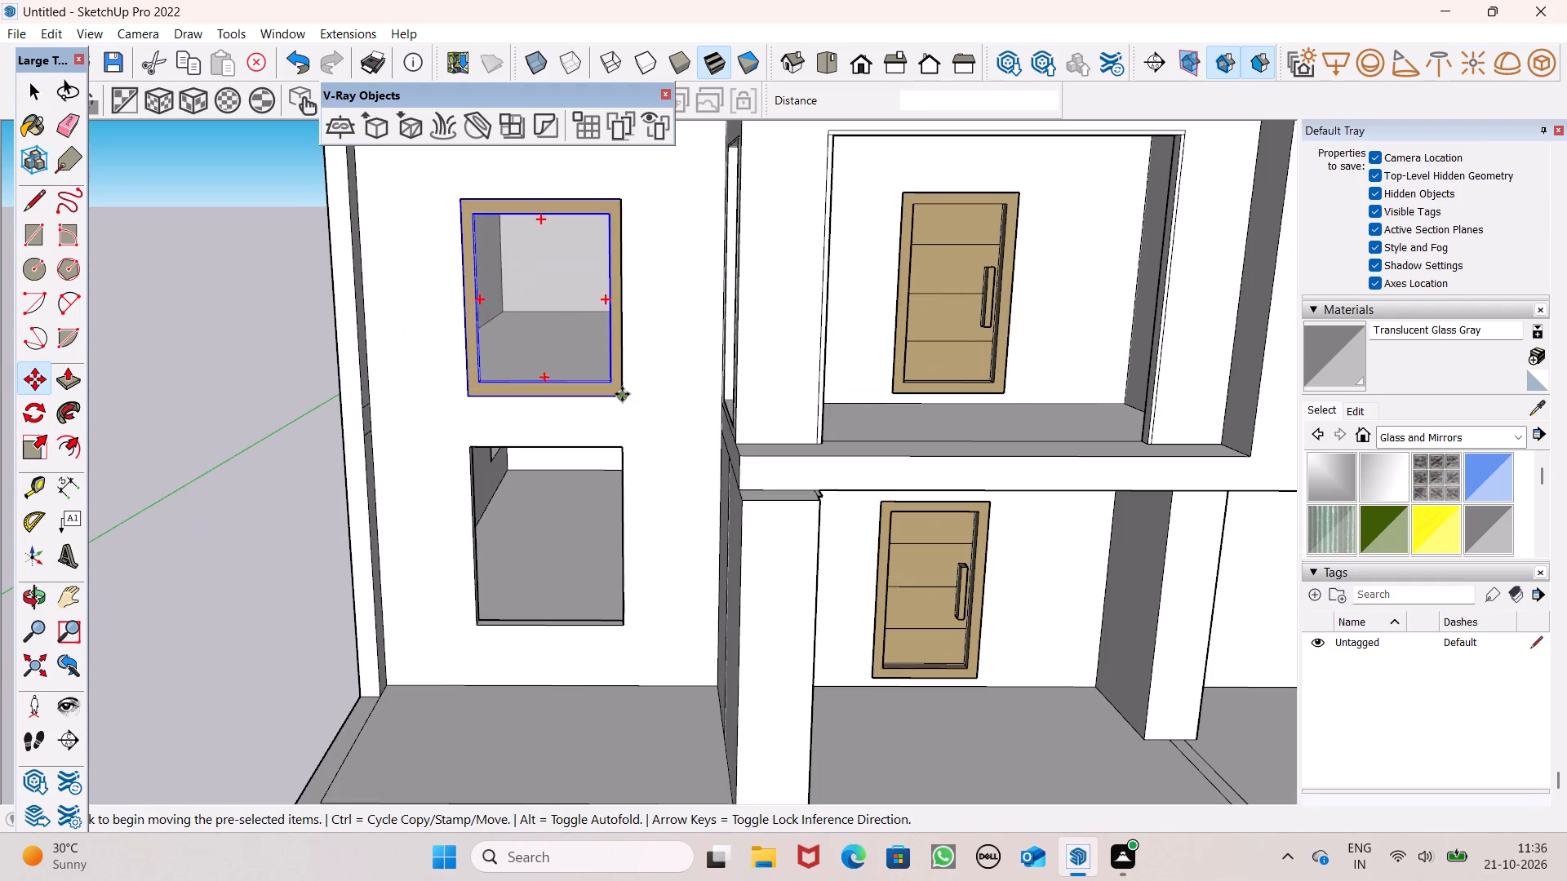
pyautogui.moveTo(624, 392); pyautogui.dragTo(633, 623)
pyautogui.click(633, 623)
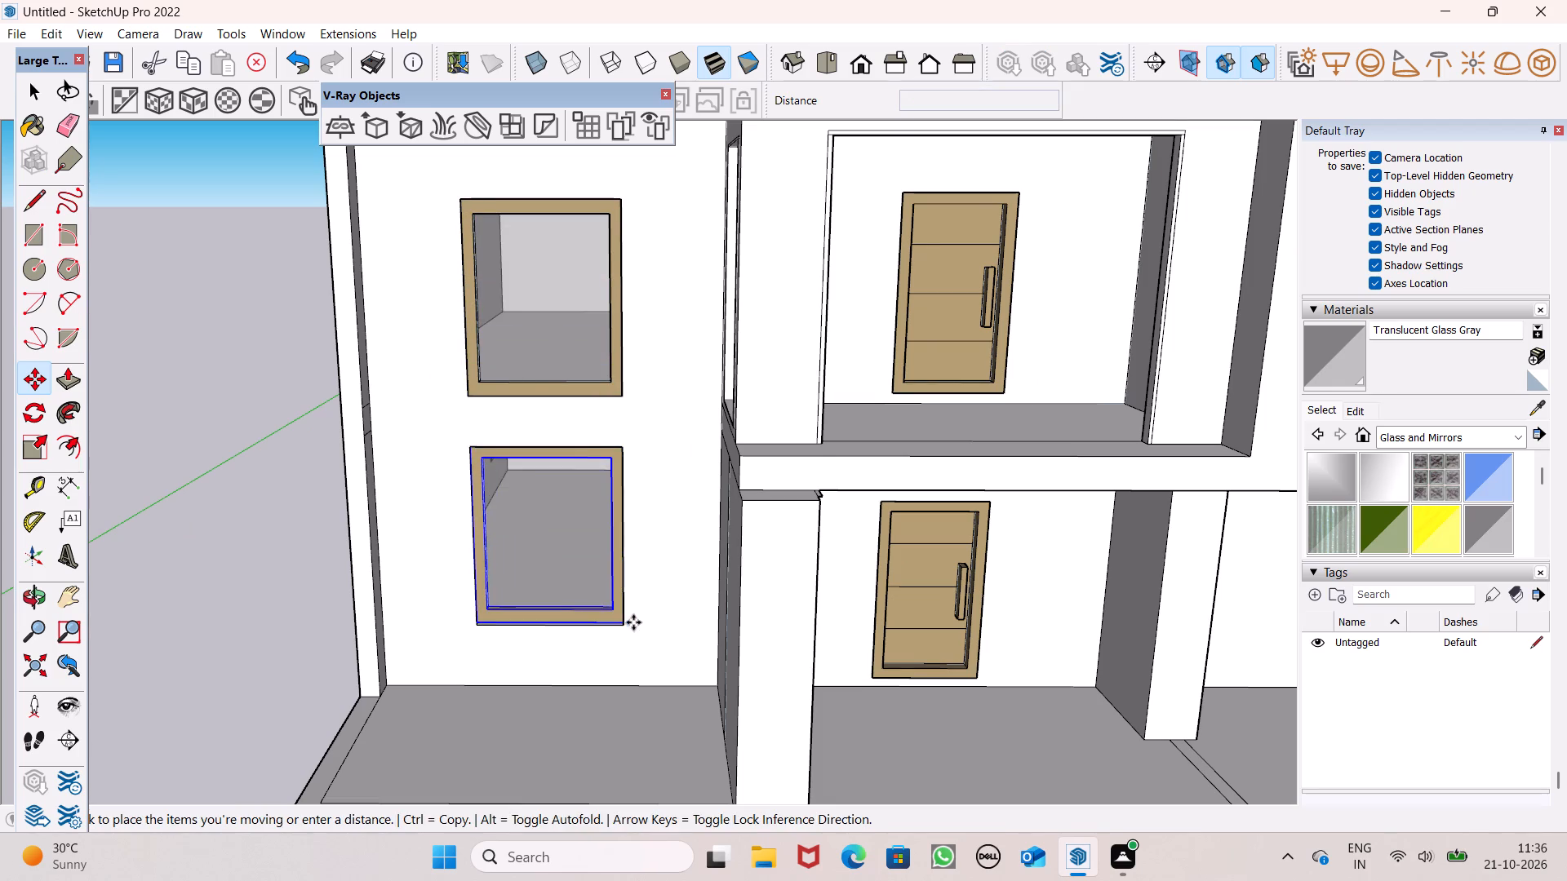
pyautogui.scroll(7, 592, 627)
pyautogui.scroll(-3, 792, 490)
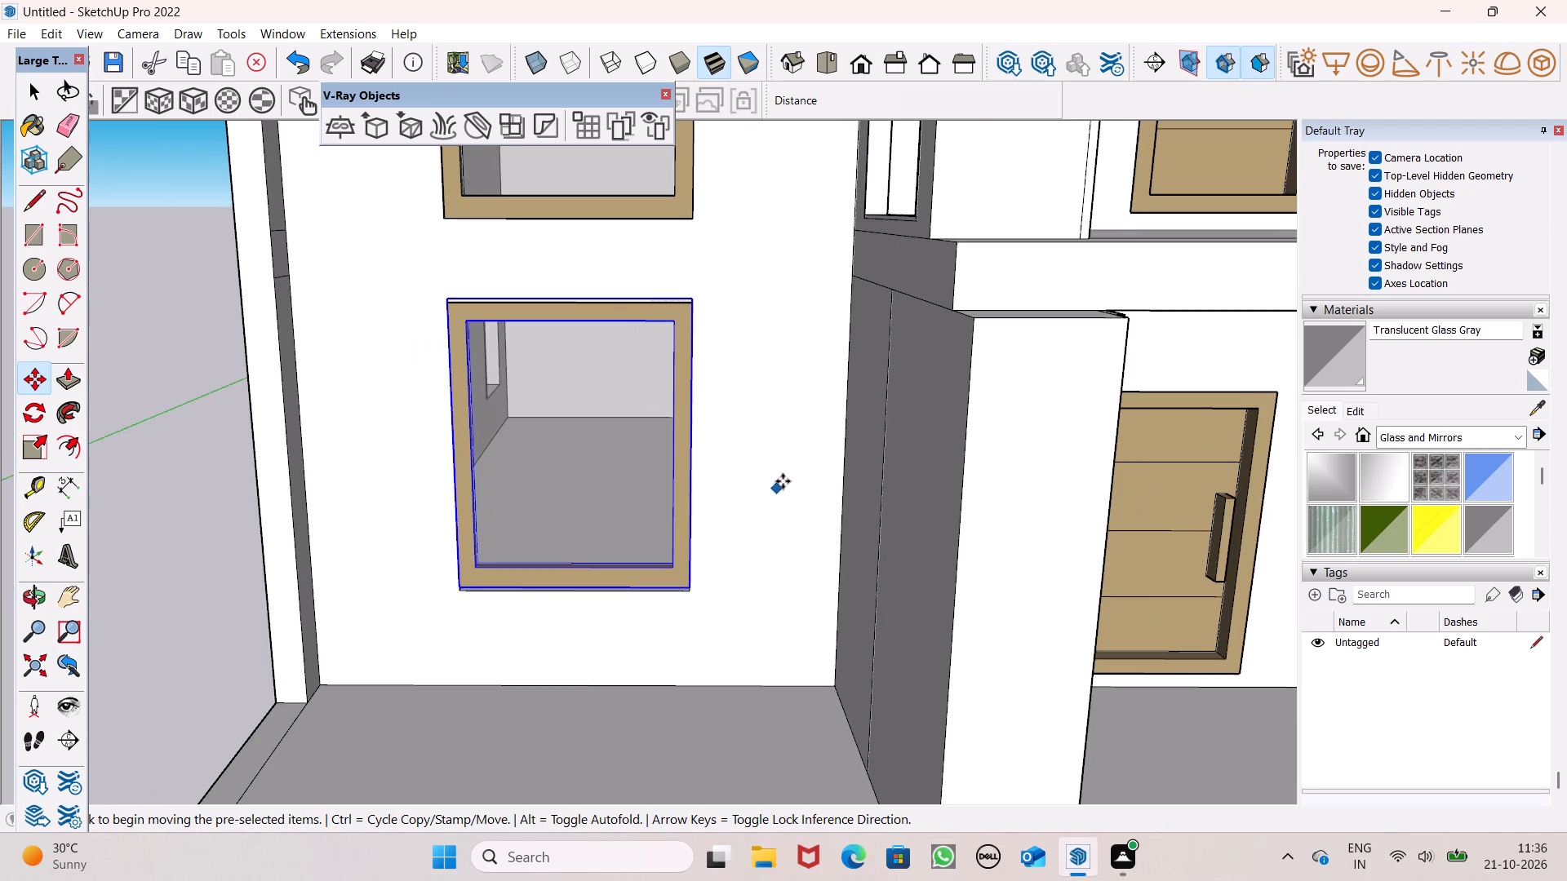
# Move the ground-floor window copy down 1 1/16" so its lower outer corner meets the opening's corner.
pyautogui.middleClick(783, 481)
pyautogui.scroll(7, 681, 628)
pyautogui.scroll(7, 681, 554)
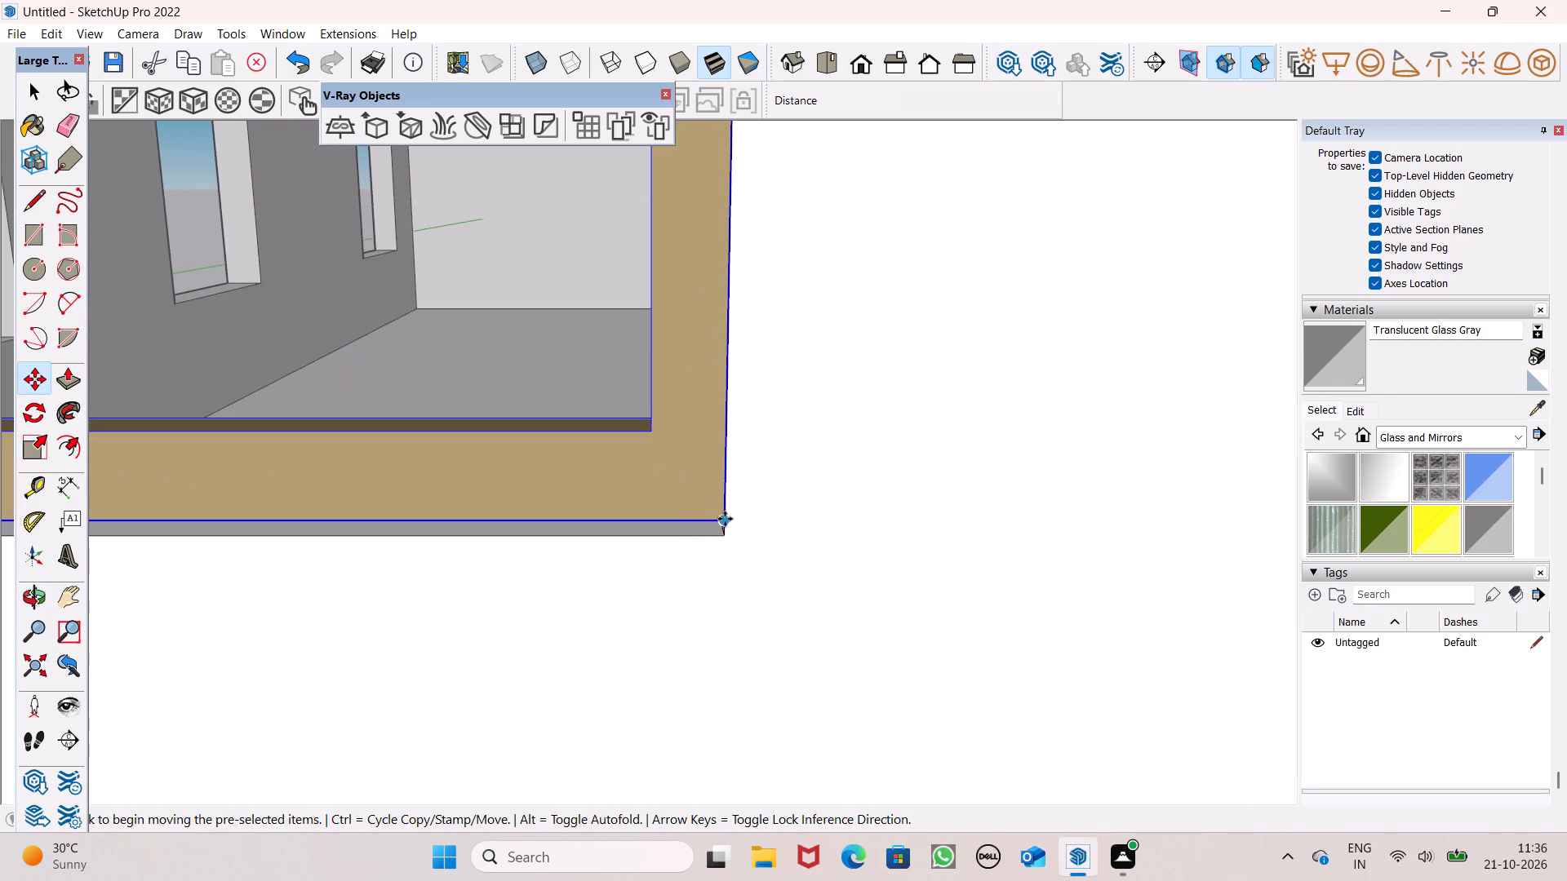
pyautogui.moveTo(725, 520); pyautogui.dragTo(723, 536)
pyautogui.click(725, 535)
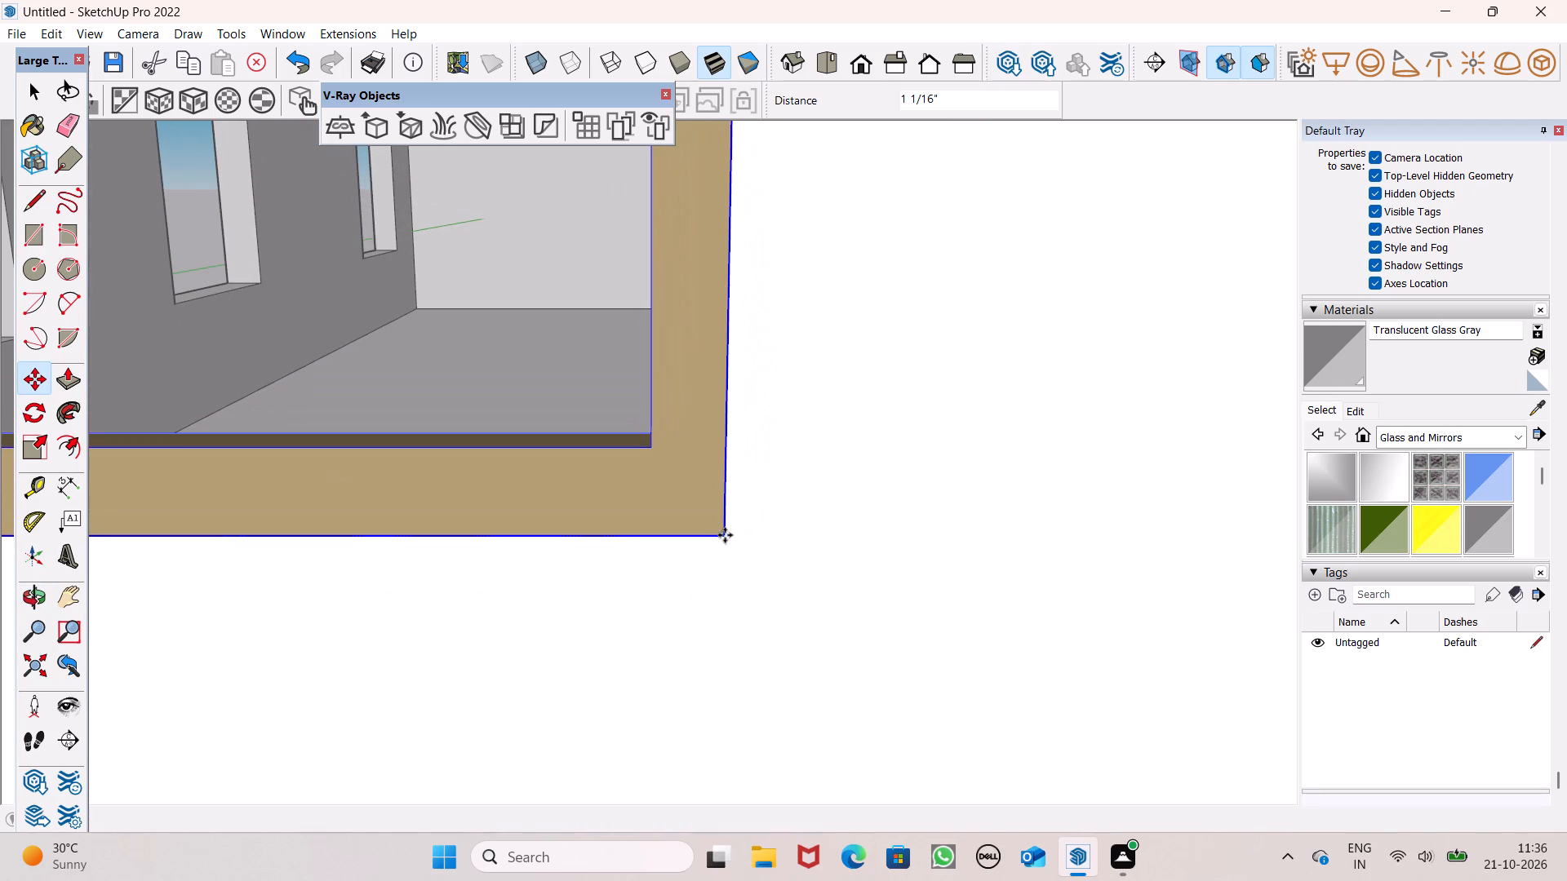
pyautogui.press('space')
pyautogui.scroll(-20, 843, 385)
pyautogui.scroll(-1, 843, 385)
pyautogui.press('space')
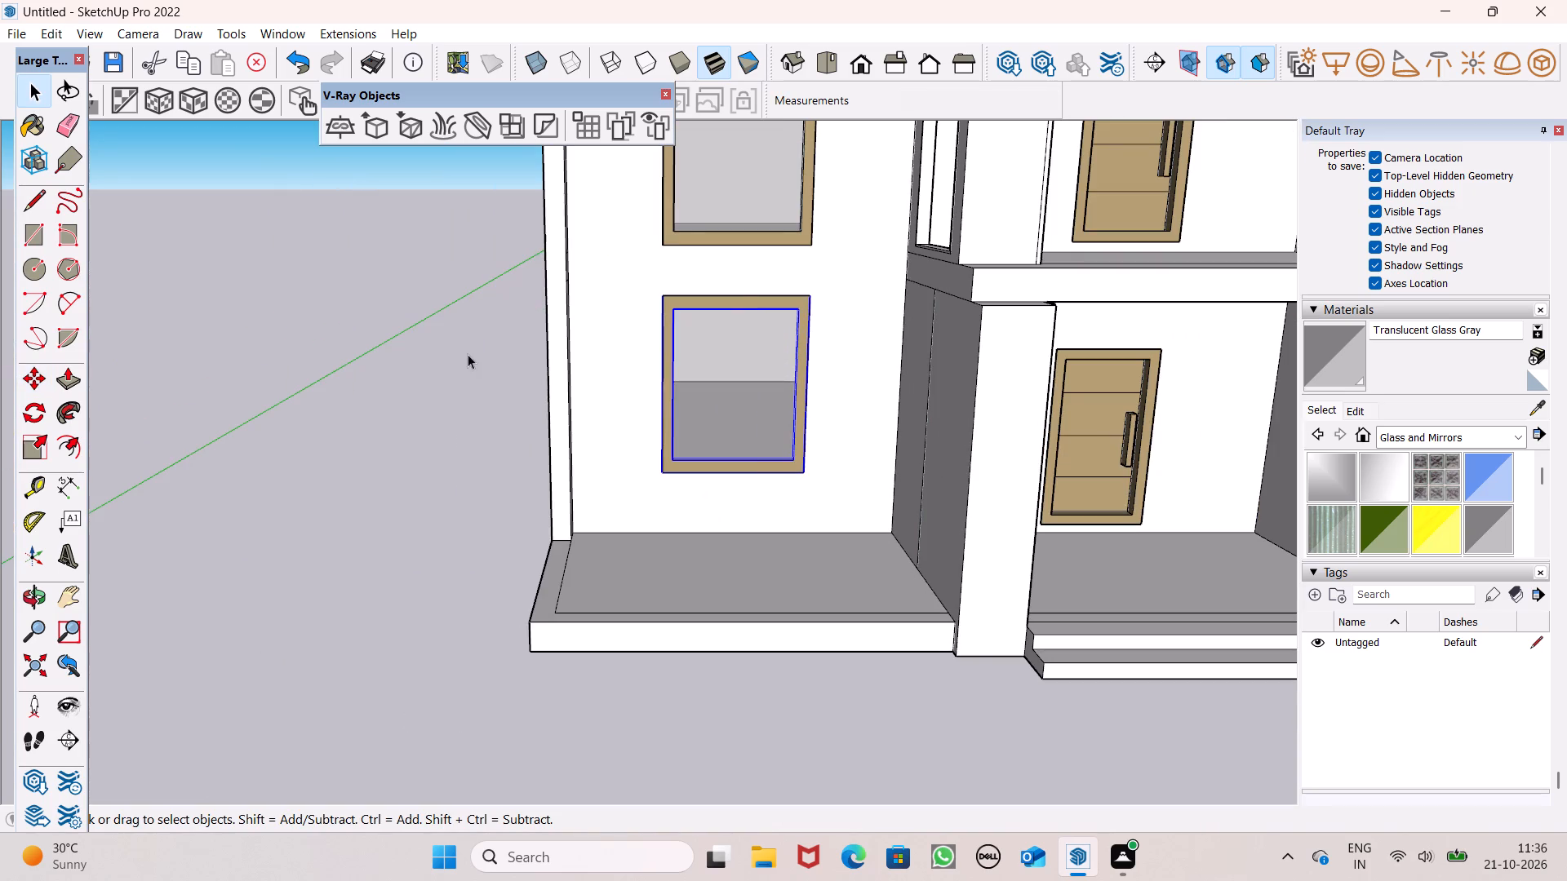
pyautogui.click(468, 354)
# Copy the fitted first-floor window group across the facade and place the copy in open space beyond the far end tower.
pyautogui.scroll(-12, 460, 356)
pyautogui.moveTo(675, 438); pyautogui.dragTo(603, 459, button='middle')
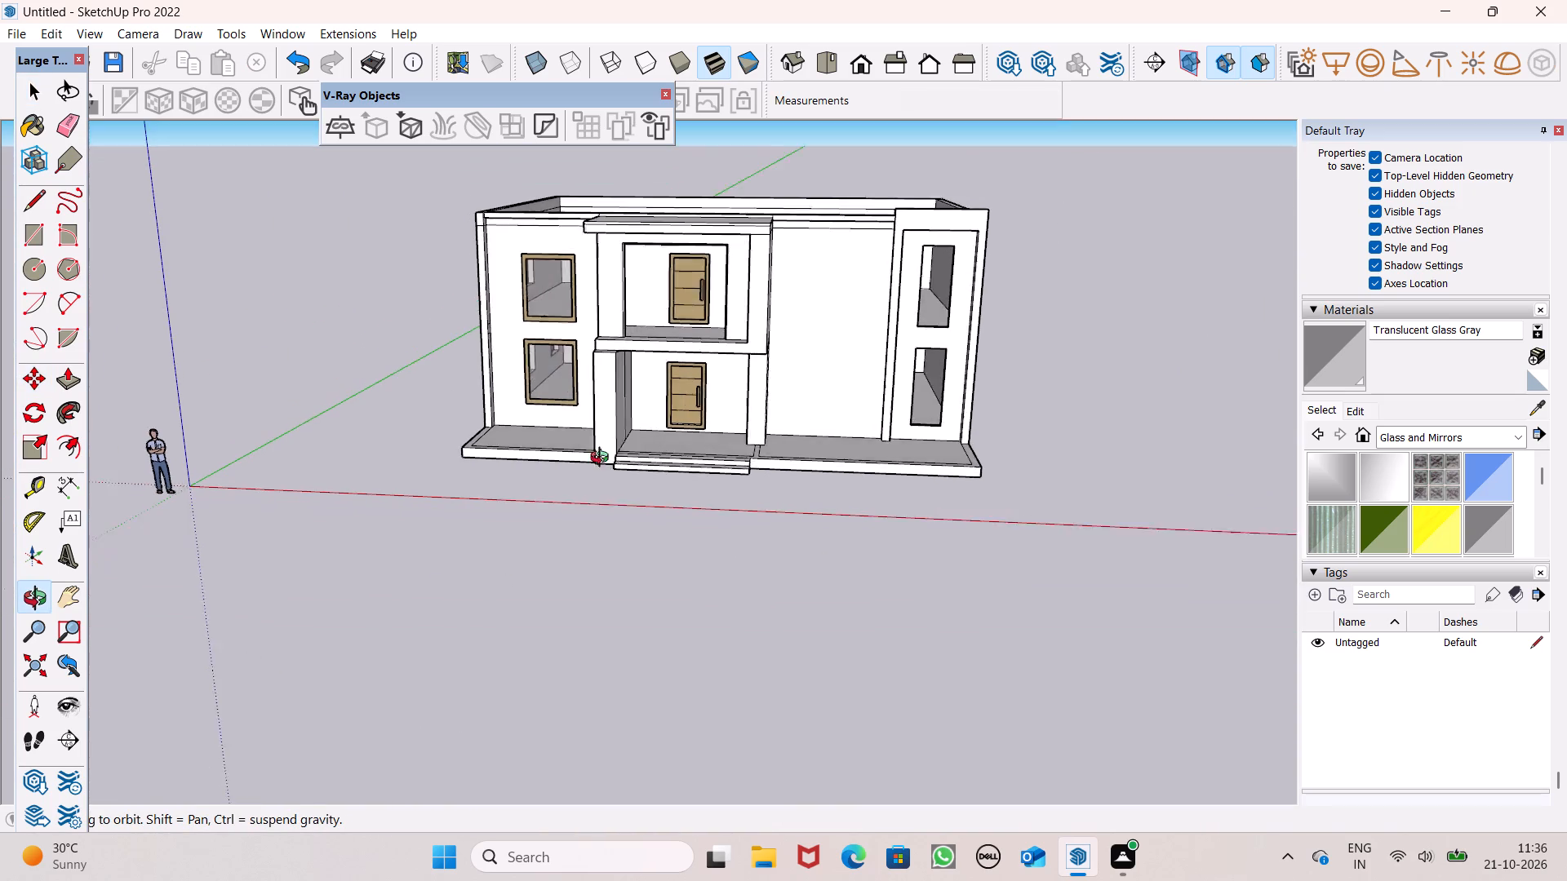
pyautogui.moveTo(603, 459); pyautogui.dragTo(598, 459, button='middle')
pyautogui.click(553, 324)
pyautogui.click(560, 284)
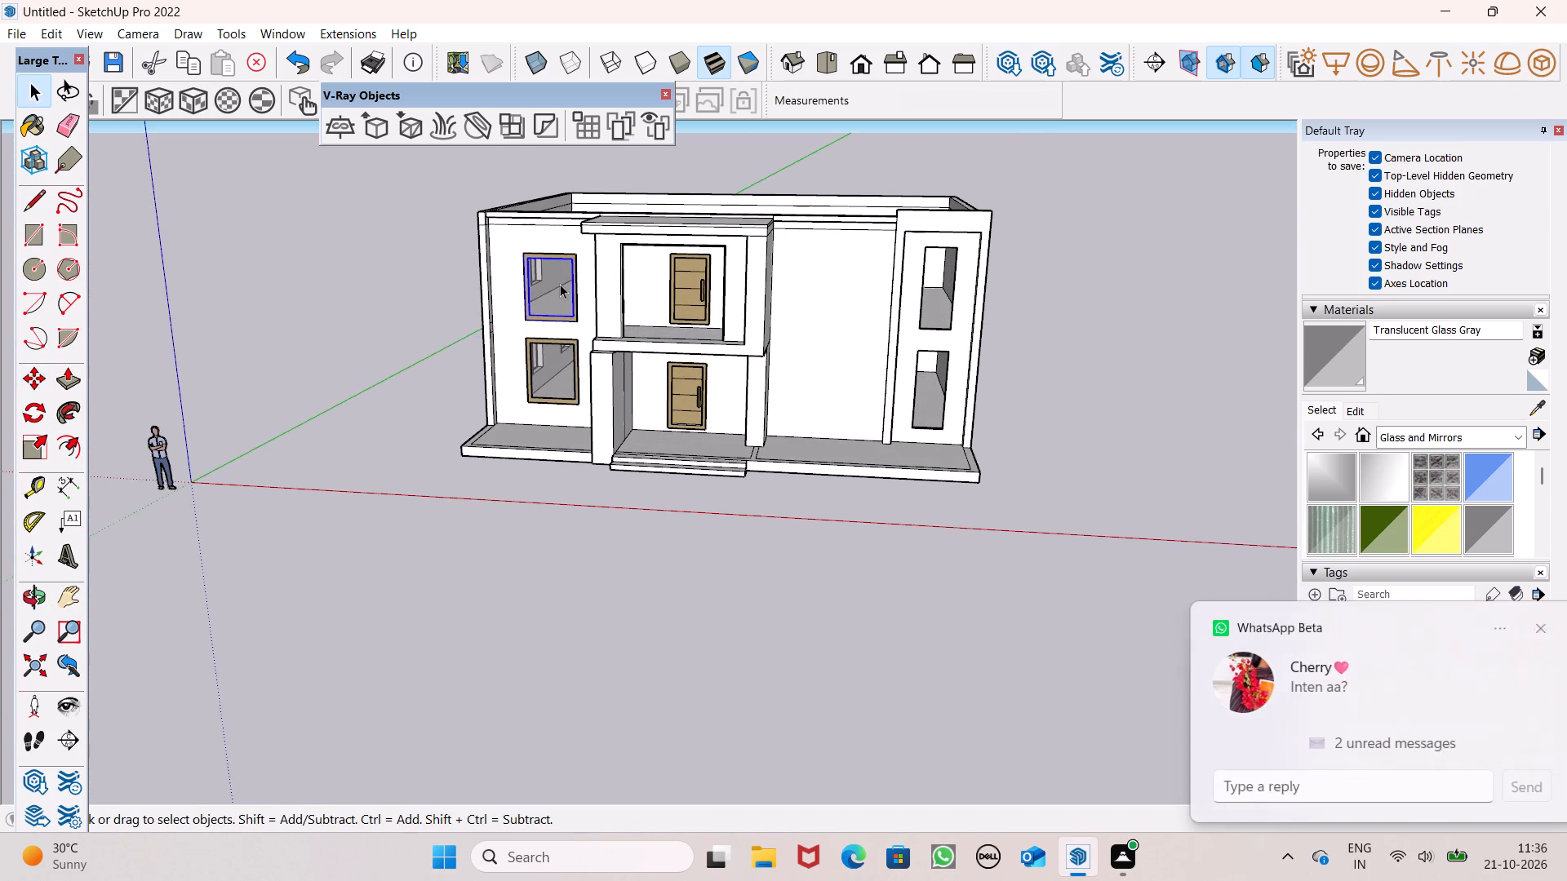
pyautogui.click(1519, 625)
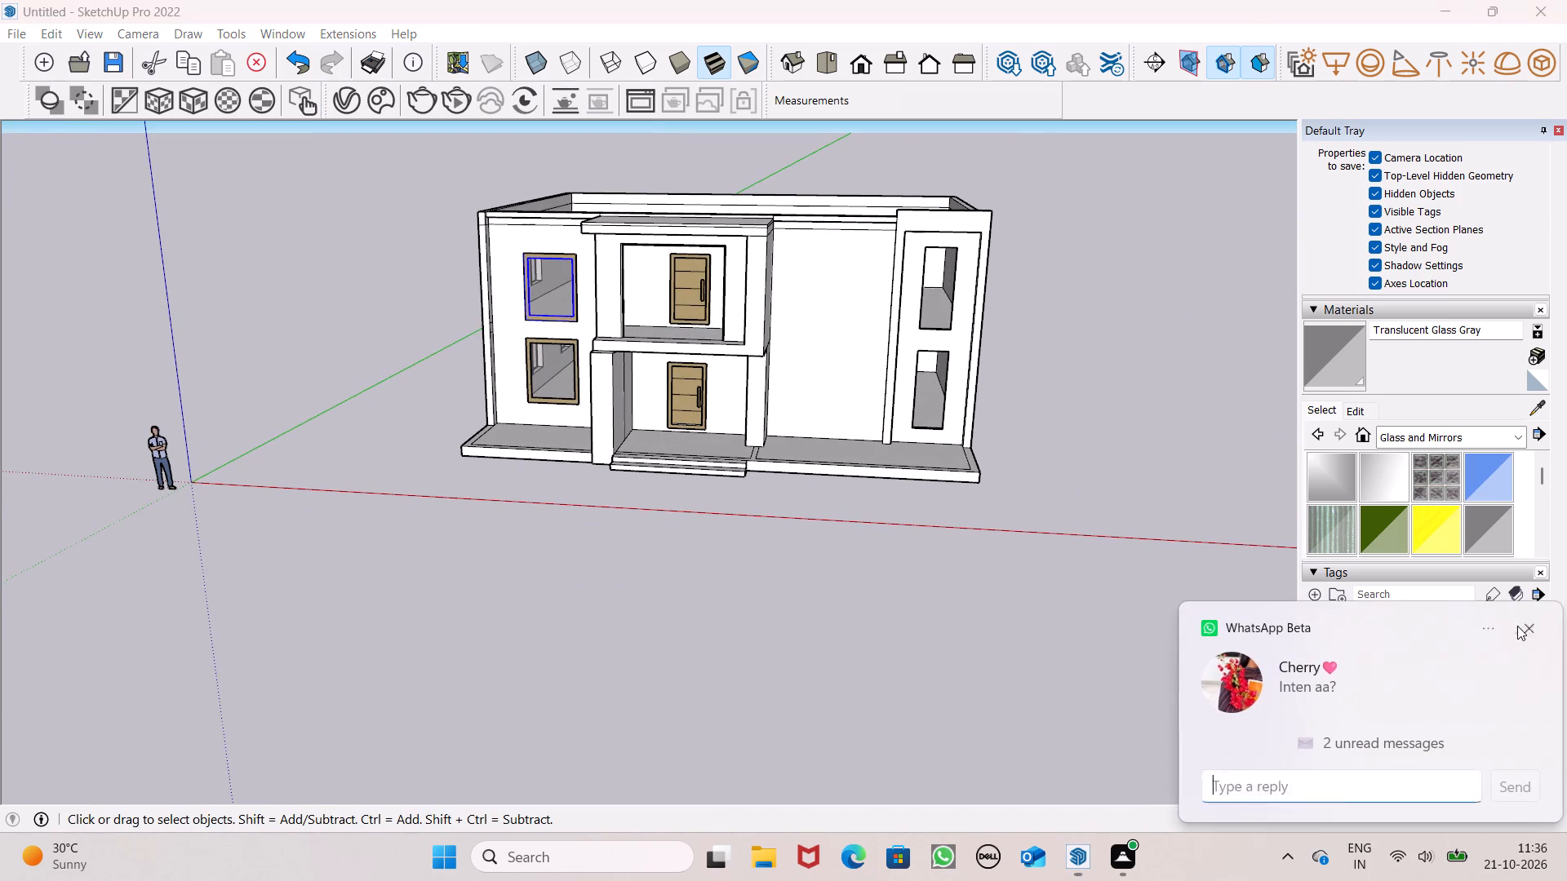
pyautogui.press('m')
pyautogui.press('Return')
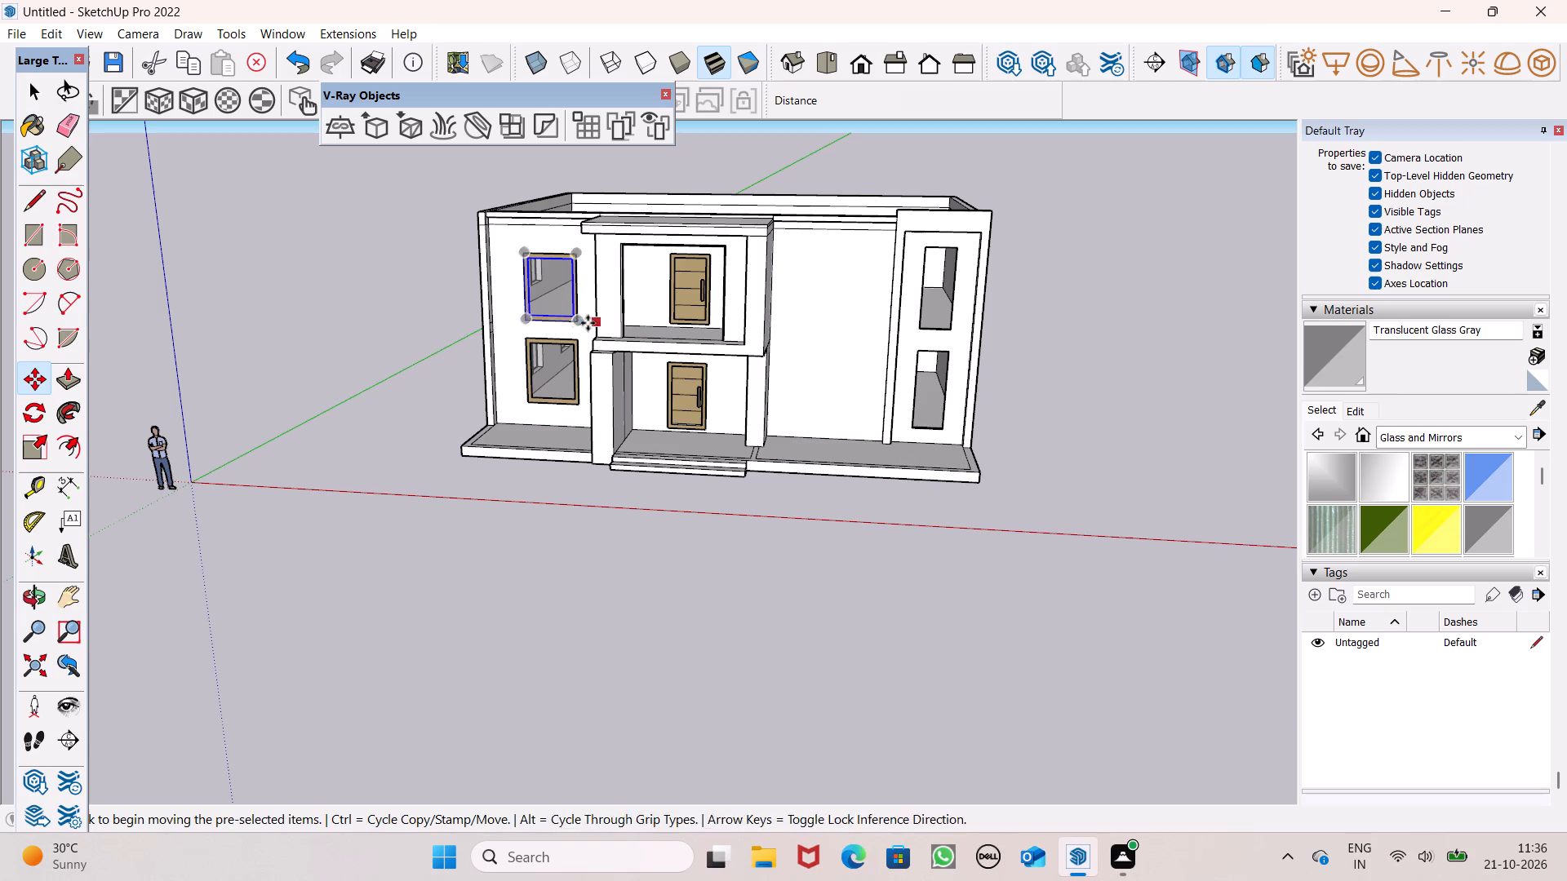
pyautogui.moveTo(577, 321); pyautogui.dragTo(715, 344)
pyautogui.moveTo(731, 345); pyautogui.dragTo(809, 327)
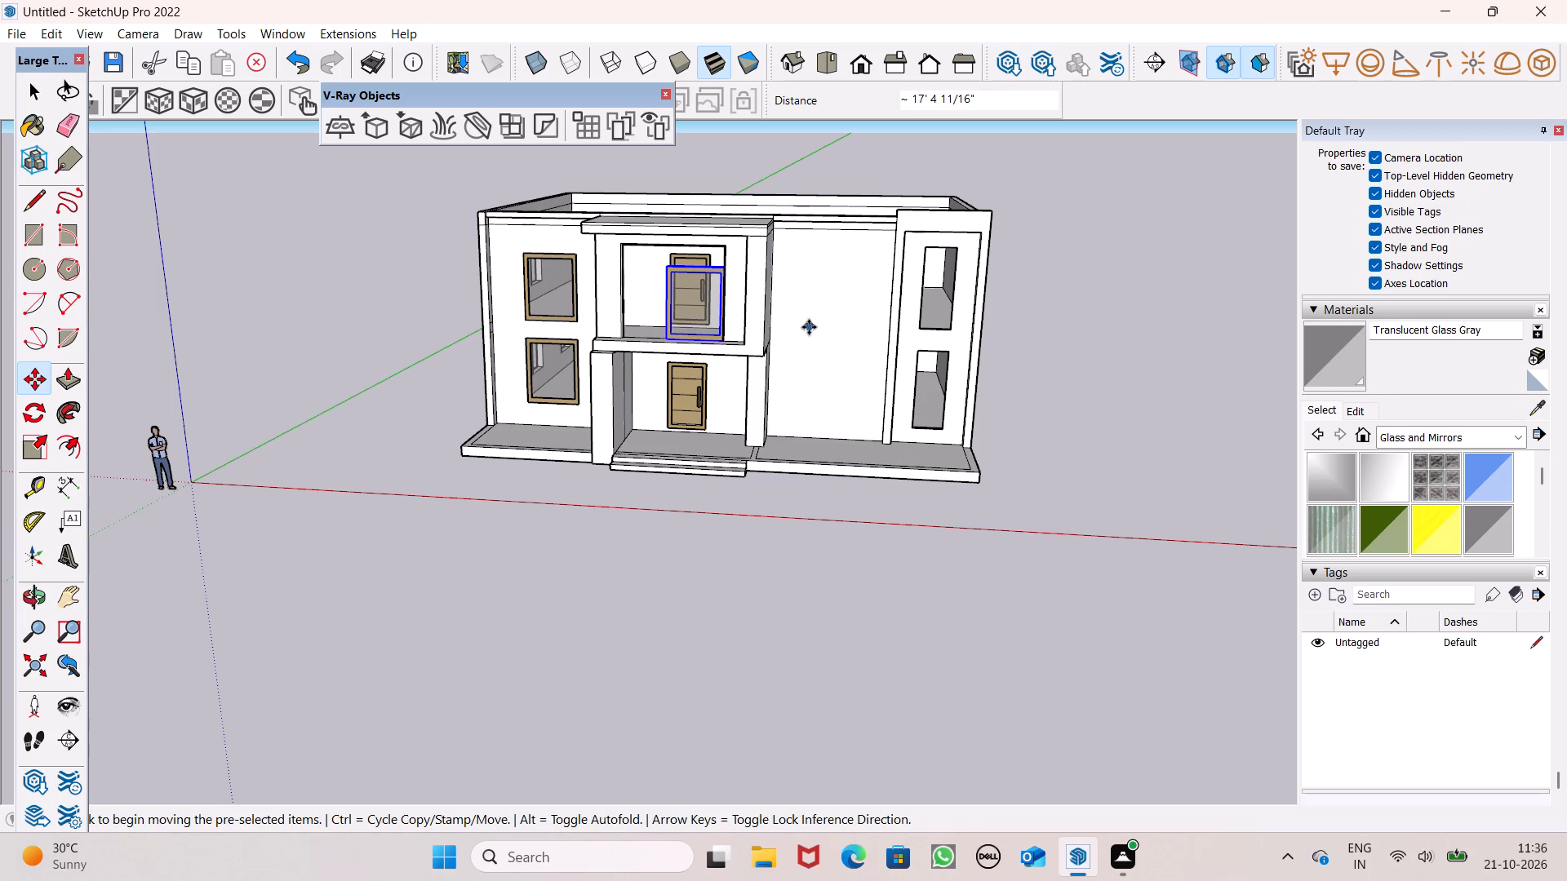
pyautogui.moveTo(809, 327); pyautogui.dragTo(780, 327)
pyautogui.moveTo(725, 342); pyautogui.dragTo(951, 337)
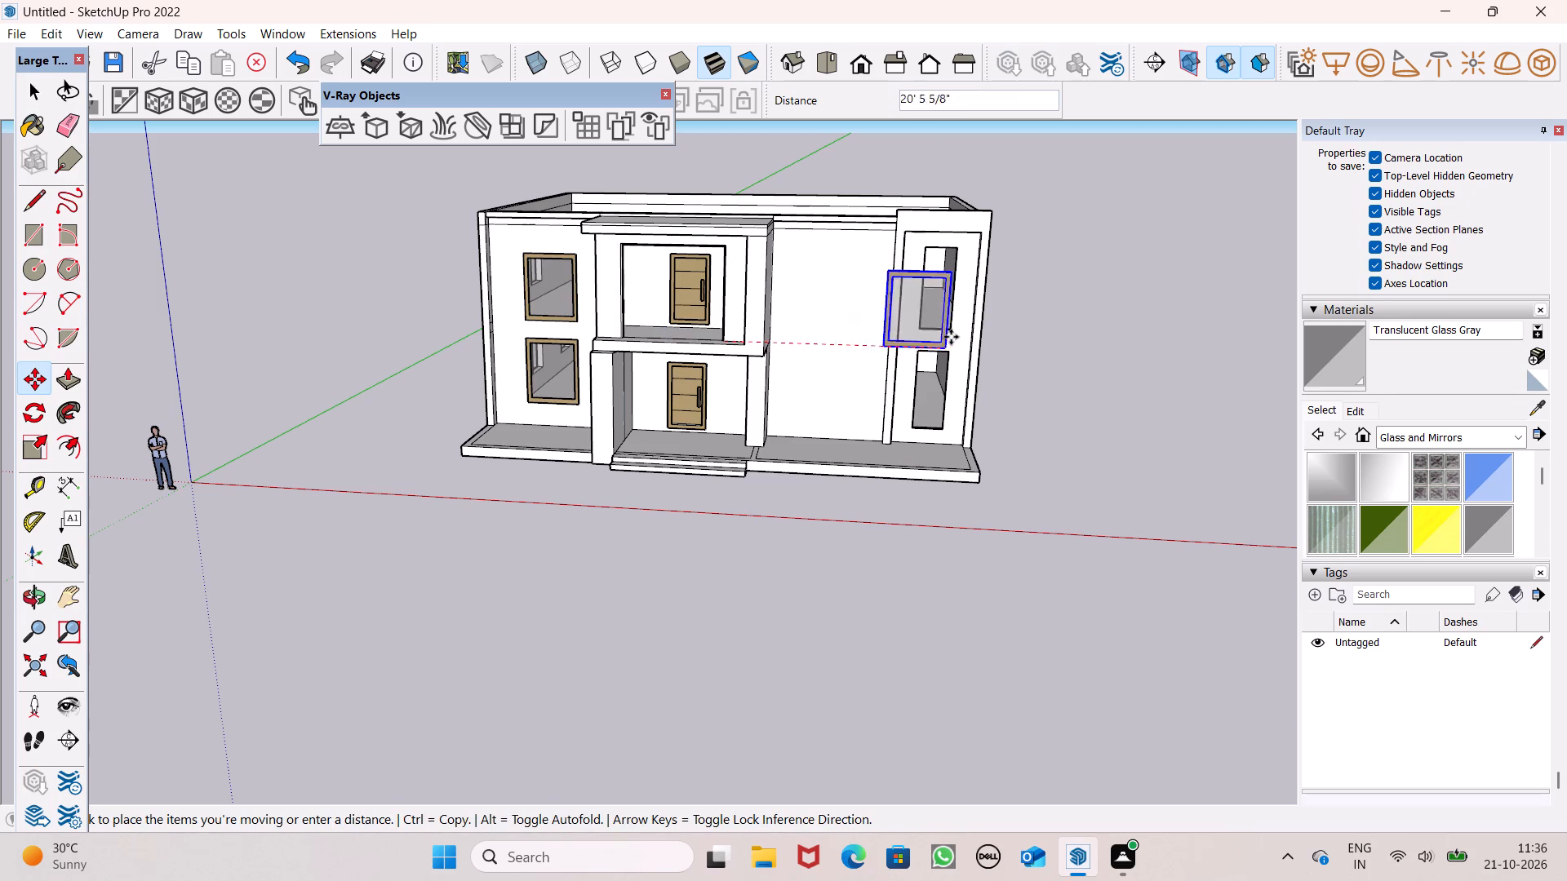
pyautogui.moveTo(951, 337); pyautogui.dragTo(957, 327)
pyautogui.scroll(7, 983, 310)
pyautogui.moveTo(1002, 358); pyautogui.dragTo(952, 372, button='middle')
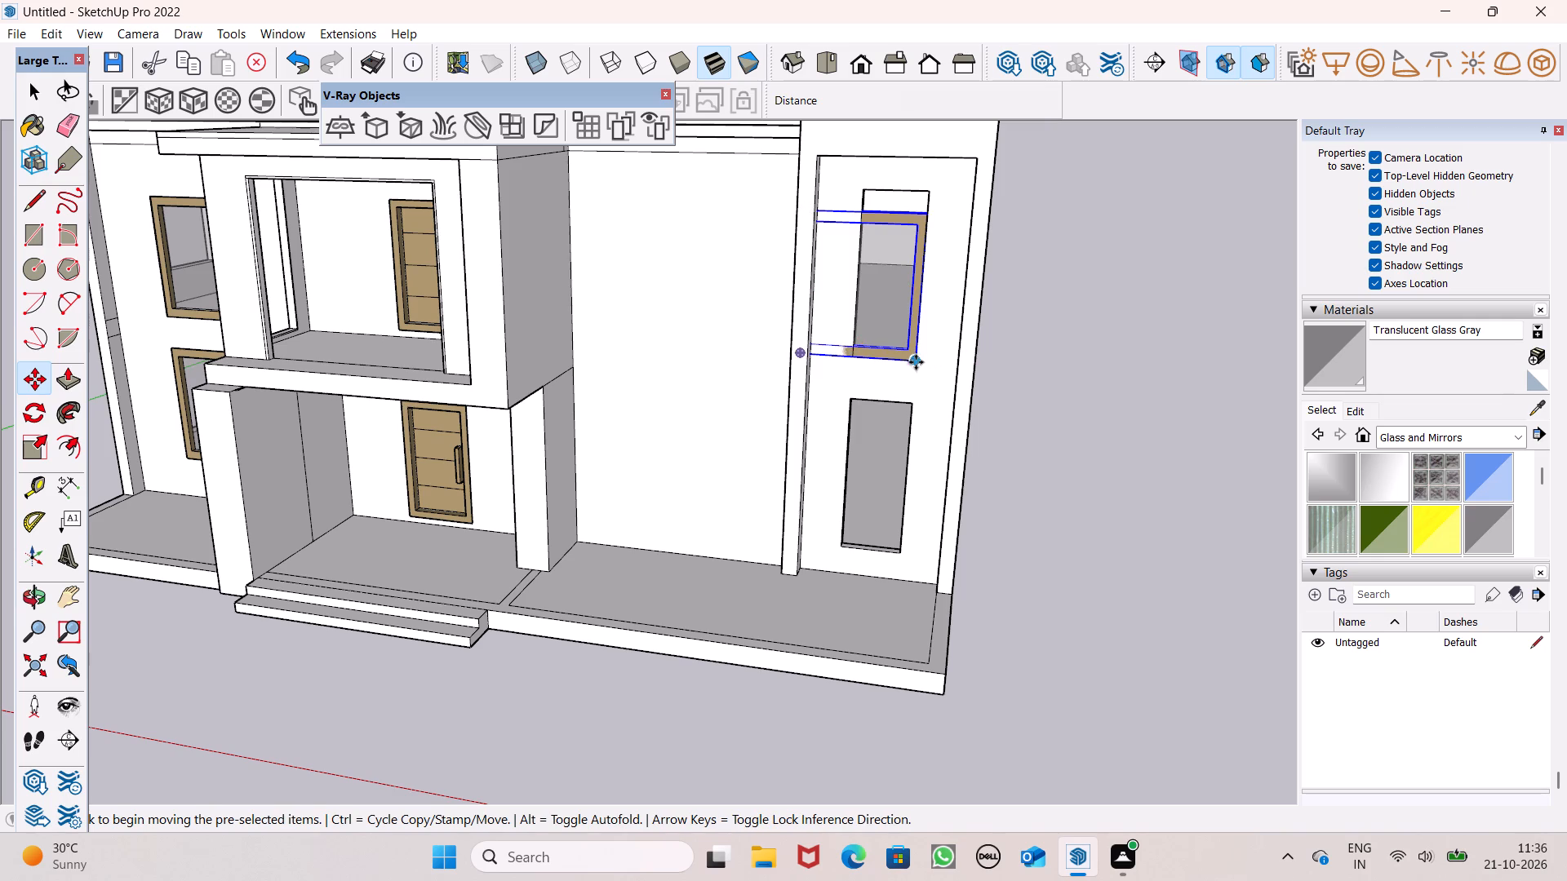
pyautogui.moveTo(922, 362); pyautogui.dragTo(948, 391)
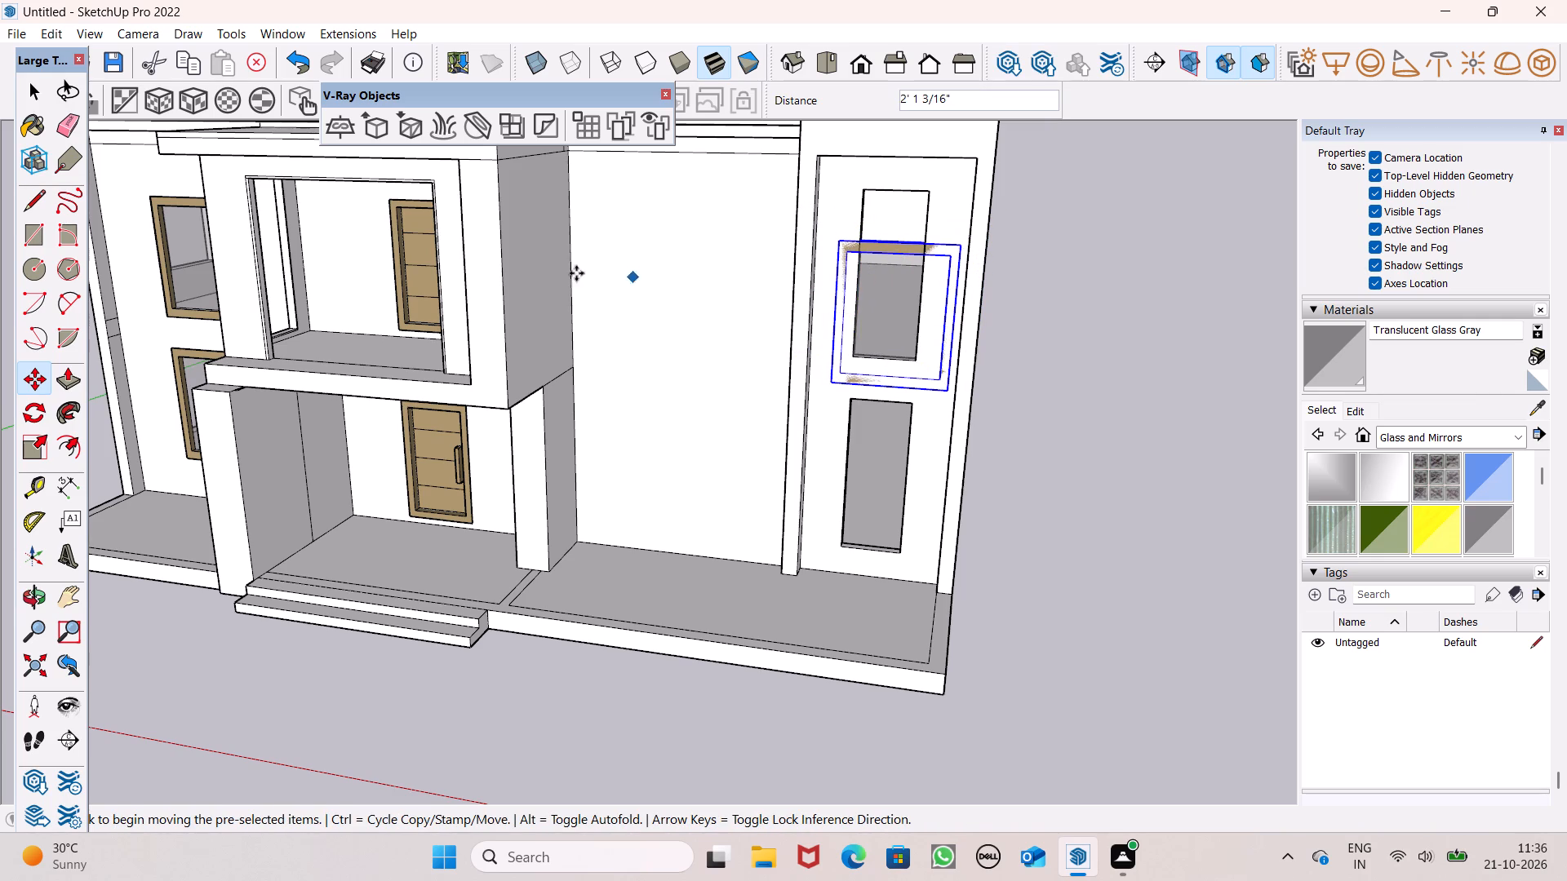
pyautogui.moveTo(952, 392); pyautogui.dragTo(1187, 432)
# Scale the window copy down uniformly from its upper inner corner to suit the narrower tower openings.
pyautogui.click(43, 455)
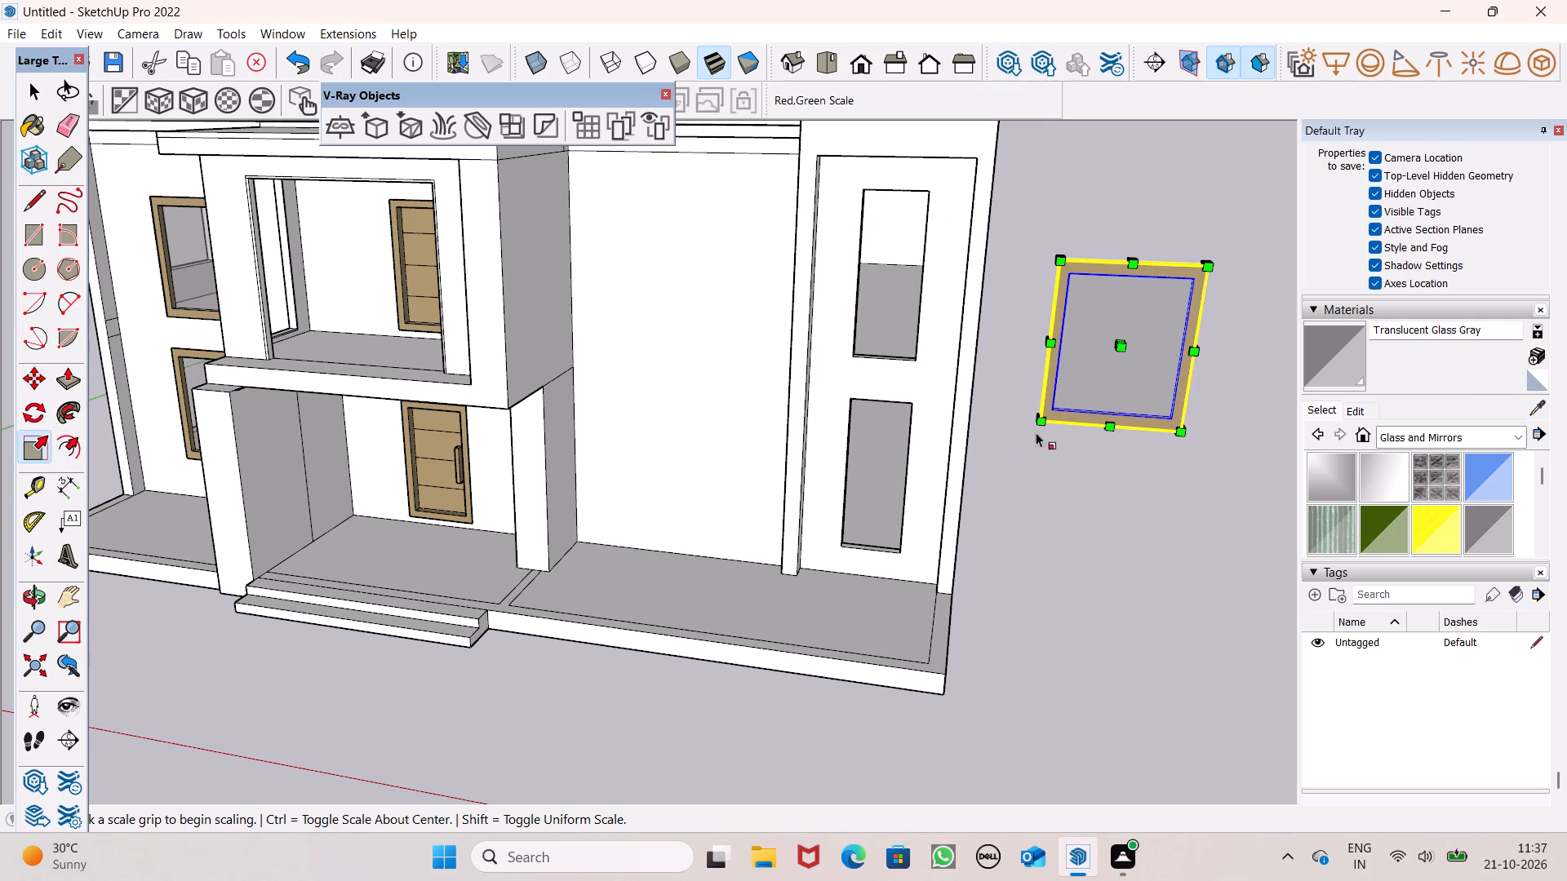
pyautogui.moveTo(1065, 264); pyautogui.dragTo(1101, 356)
# Stretch the reduced window copy taller along the blue axis, and trim its height by a factor of 0.93.
pyautogui.moveTo(1133, 410); pyautogui.dragTo(1117, 488, button='middle')
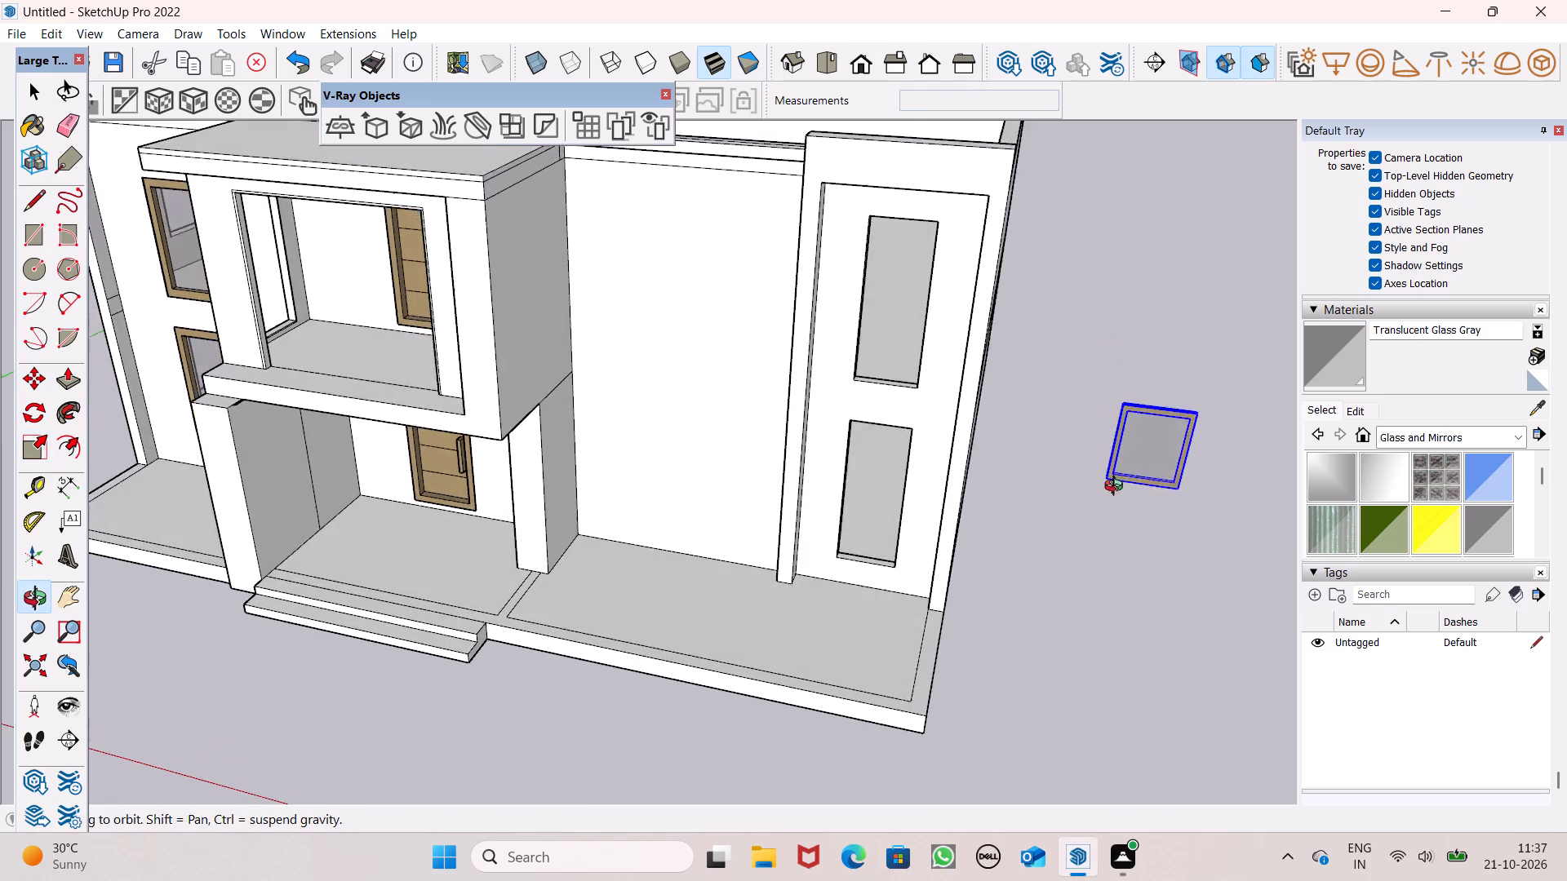
pyautogui.moveTo(1117, 488); pyautogui.dragTo(1108, 504, button='middle')
pyautogui.scroll(15, 1151, 441)
pyautogui.scroll(-4, 1162, 422)
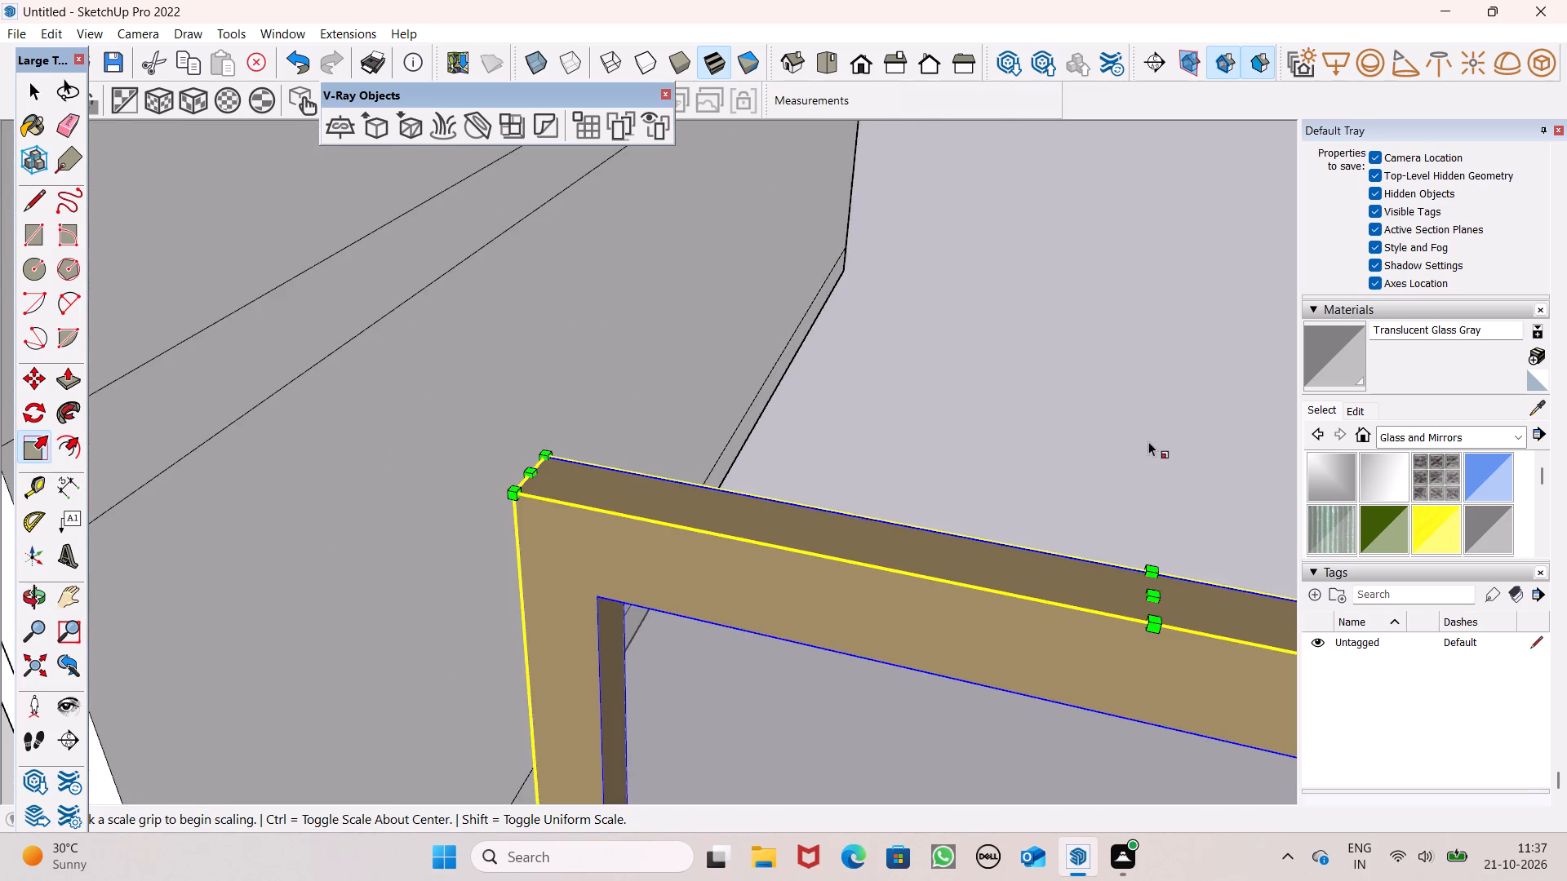
pyautogui.moveTo(1112, 637); pyautogui.dragTo(1118, 630)
pyautogui.moveTo(1161, 463); pyautogui.dragTo(1169, 454)
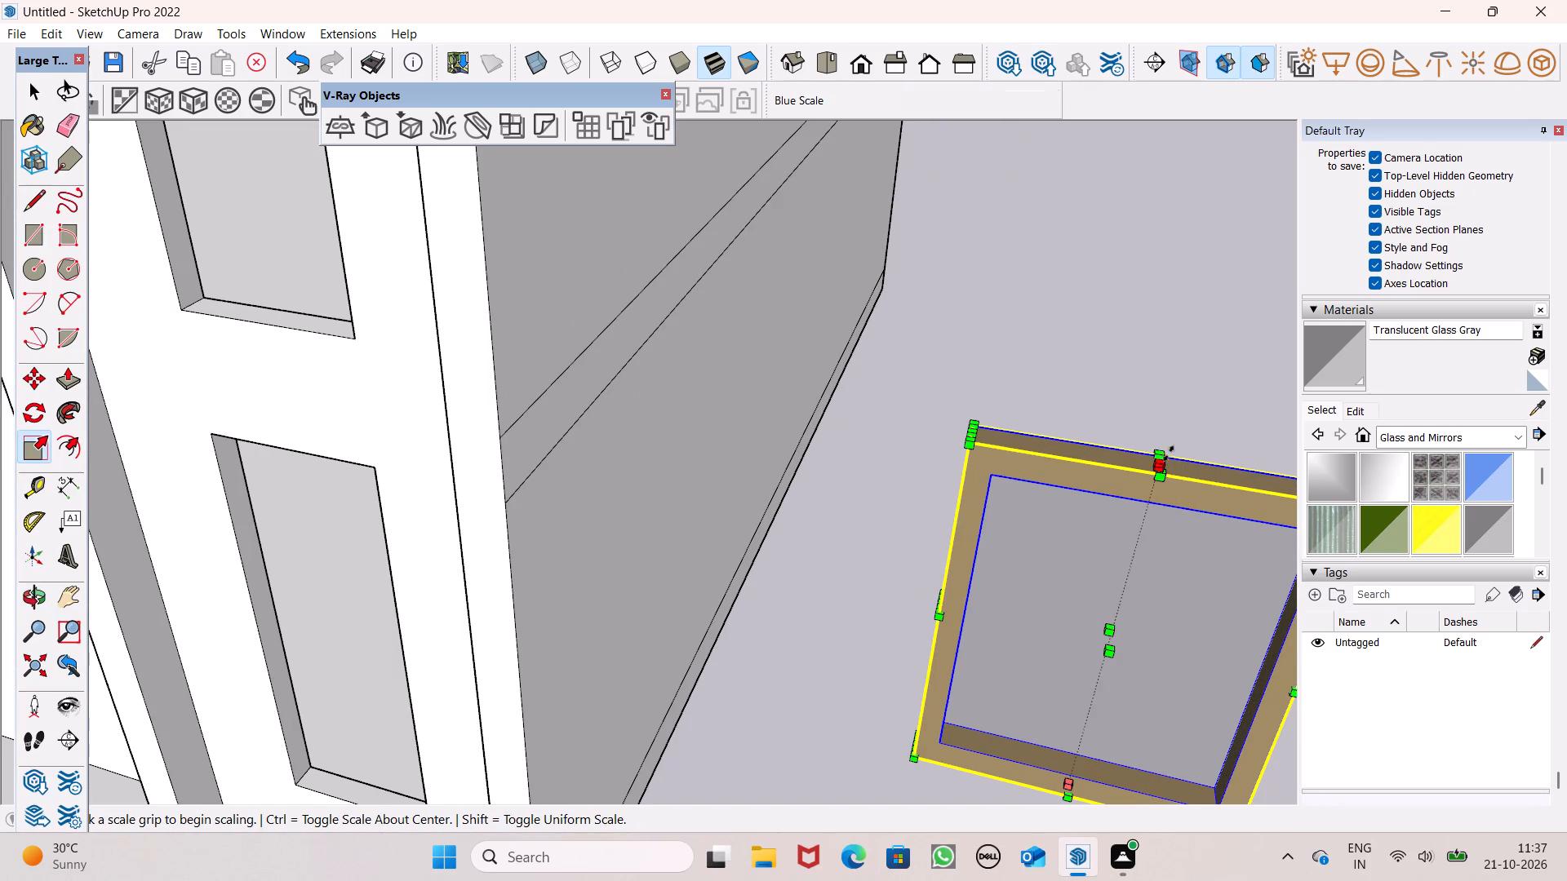
pyautogui.moveTo(1169, 454); pyautogui.dragTo(1208, 244)
pyautogui.scroll(-6, 977, 436)
pyautogui.moveTo(976, 454); pyautogui.dragTo(987, 519, button='middle')
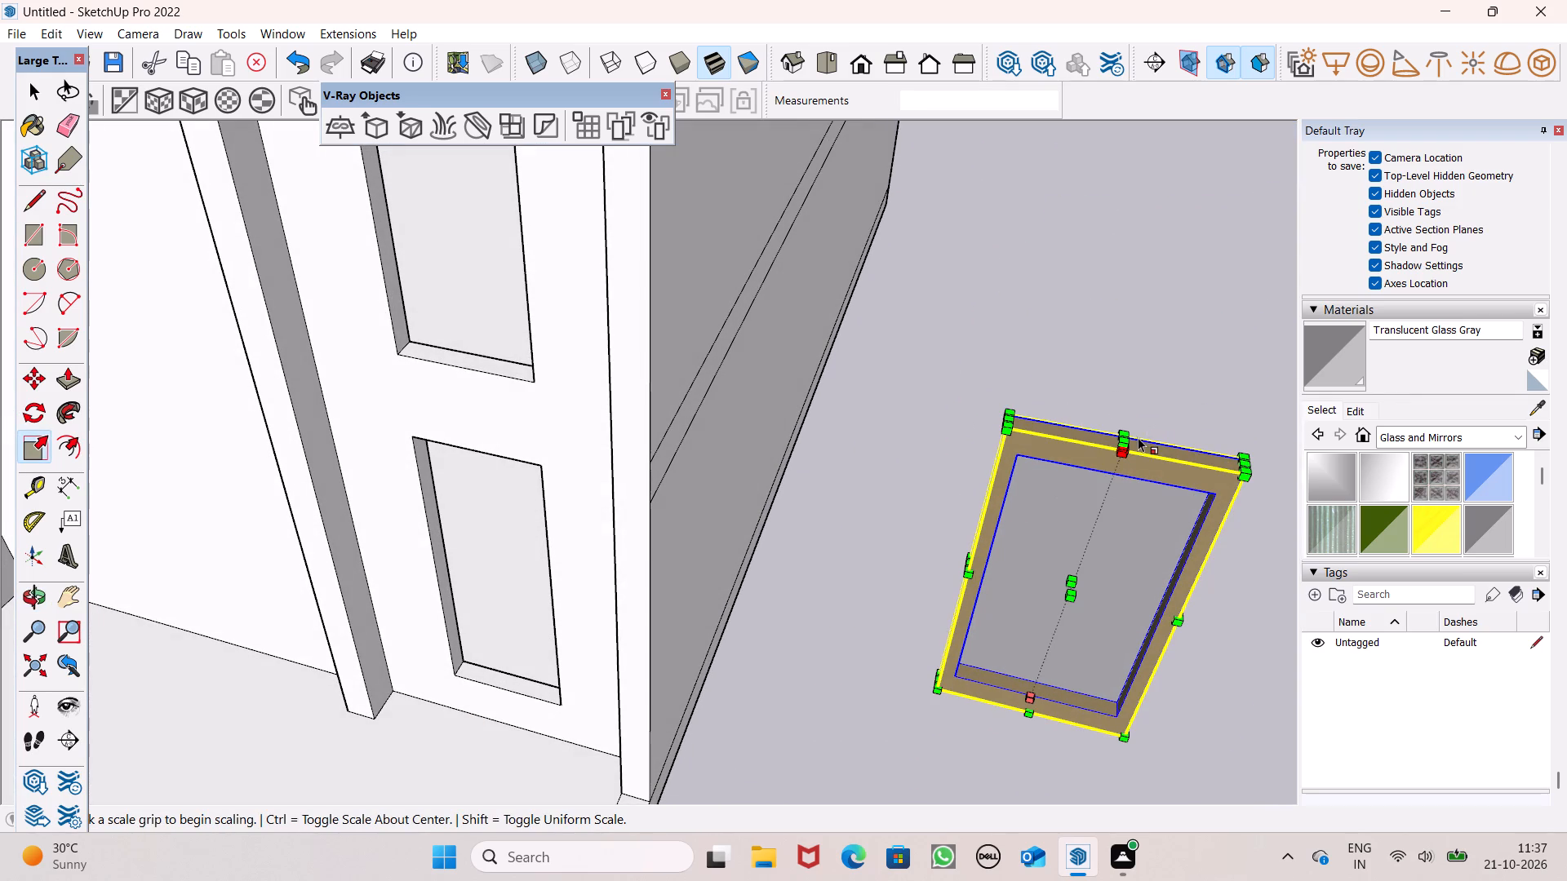
pyautogui.moveTo(1129, 439); pyautogui.dragTo(1117, 467)
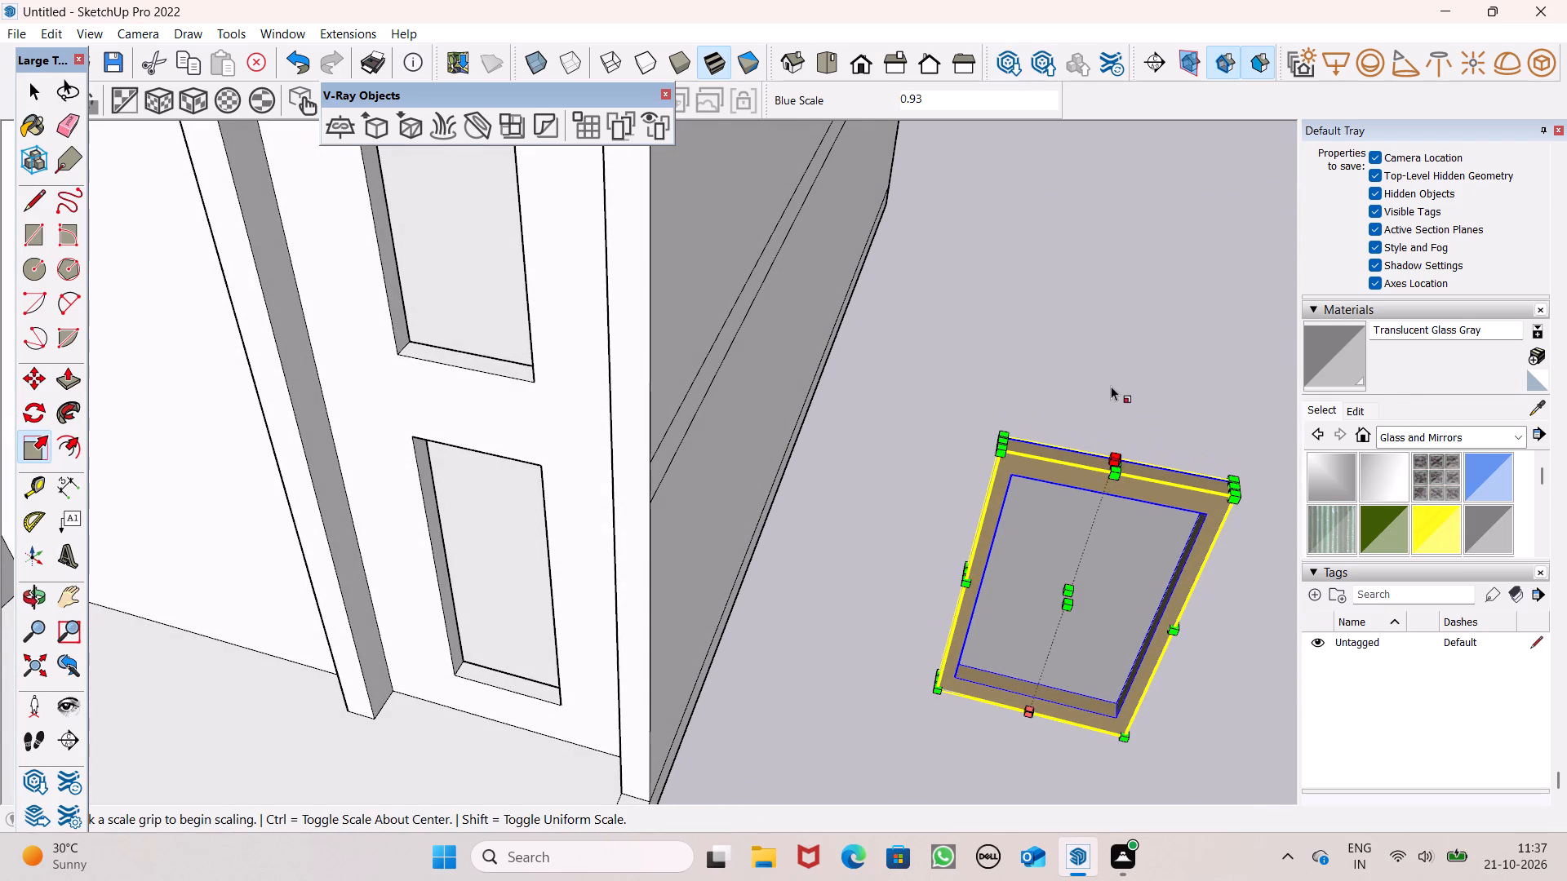
# Move the reduced window group about 11' 11 3/4" into the tower's first-floor opening, matching their lower outer corners.
pyautogui.scroll(-7, 1111, 386)
pyautogui.press('space')
pyautogui.moveTo(1022, 594); pyautogui.dragTo(1025, 580)
pyautogui.moveTo(1036, 427); pyautogui.dragTo(1056, 309, button='middle')
pyautogui.click(1090, 356)
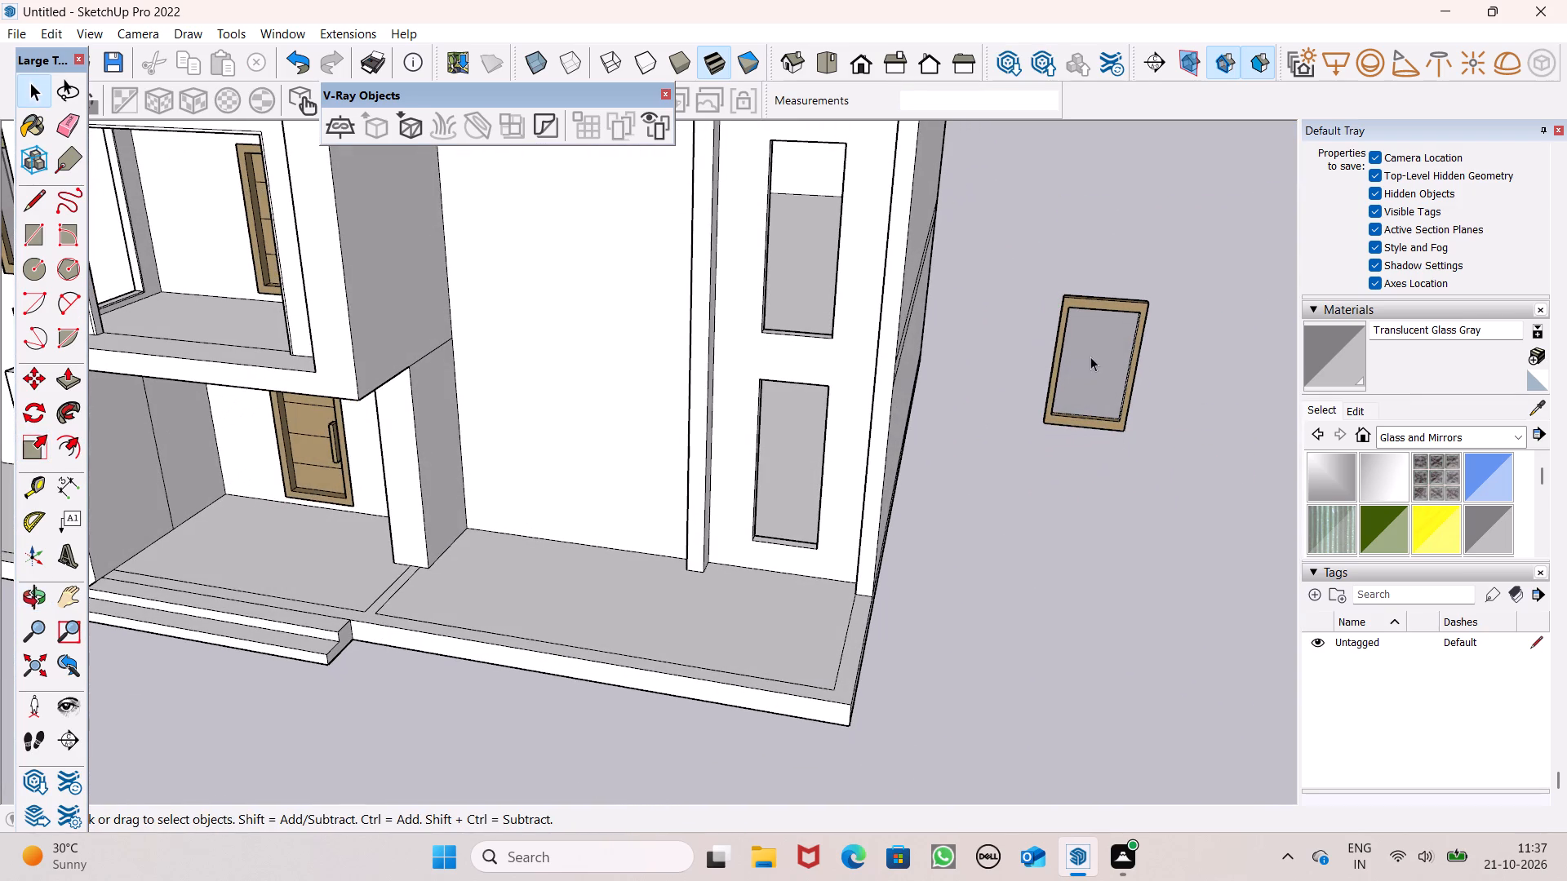
pyautogui.press('m')
pyautogui.press('Return')
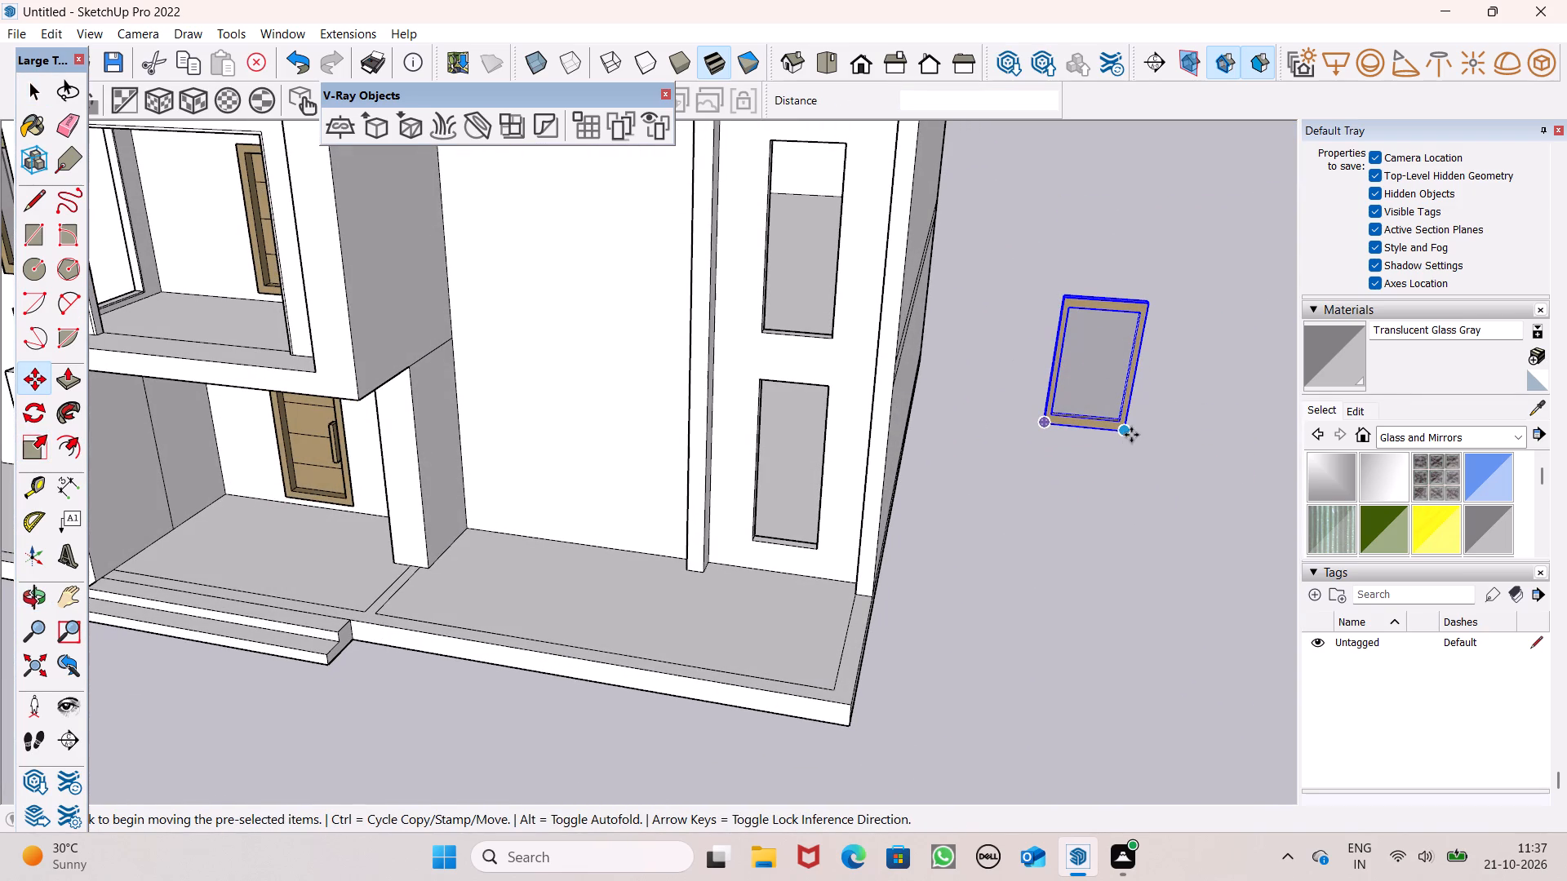
pyautogui.moveTo(1133, 432); pyautogui.dragTo(835, 335)
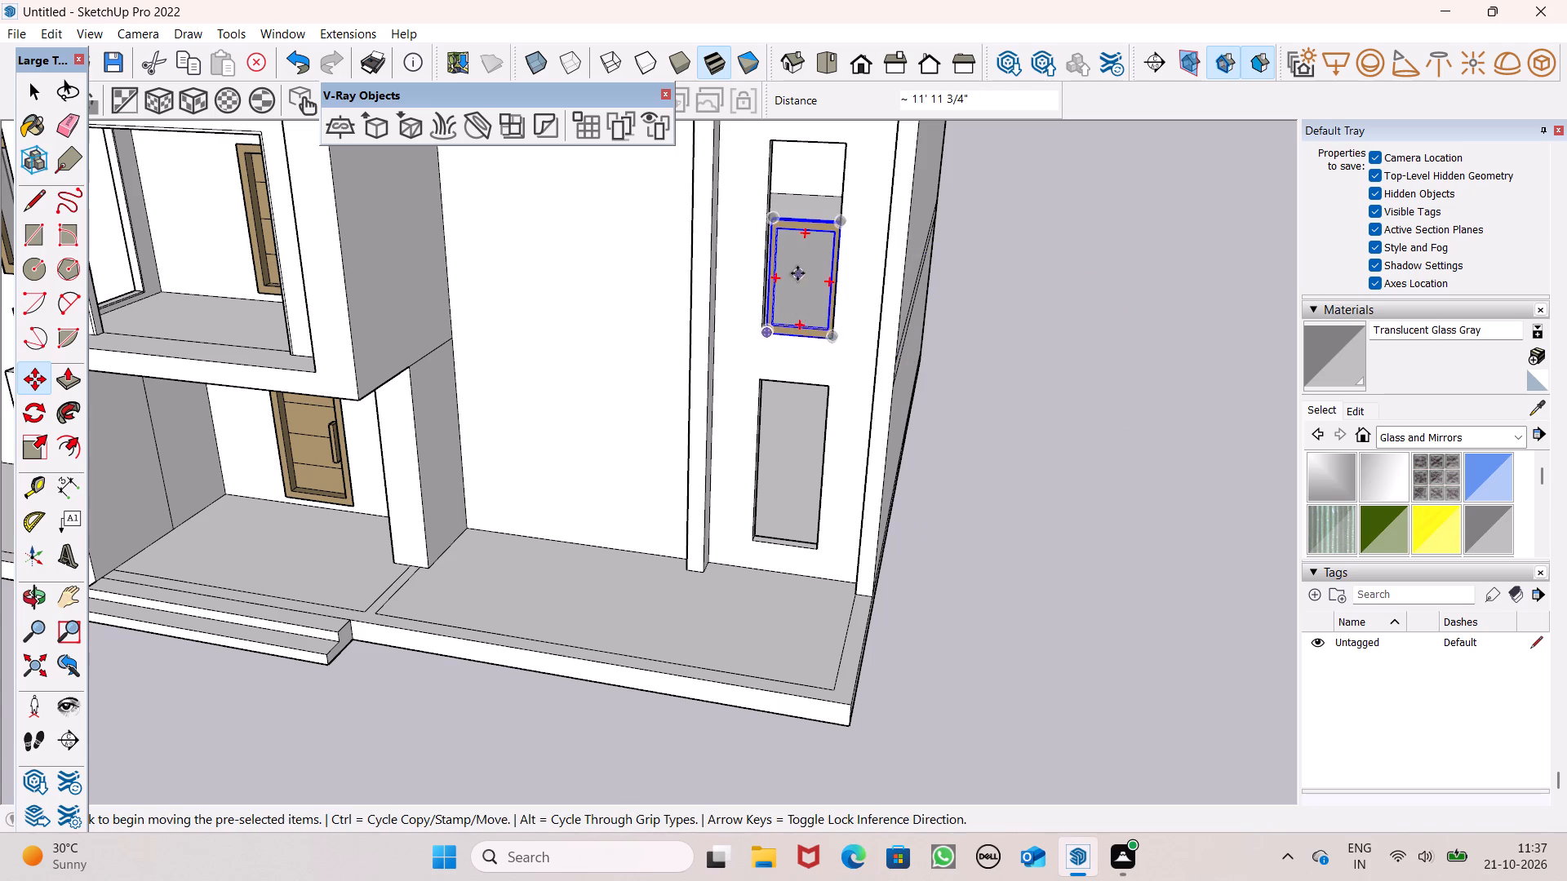
# Scale the tower window along the blue axis by about 1.64 to reach the top of the first-floor opening.
pyautogui.scroll(7, 797, 273)
pyautogui.moveTo(808, 370); pyautogui.dragTo(898, 507, button='middle')
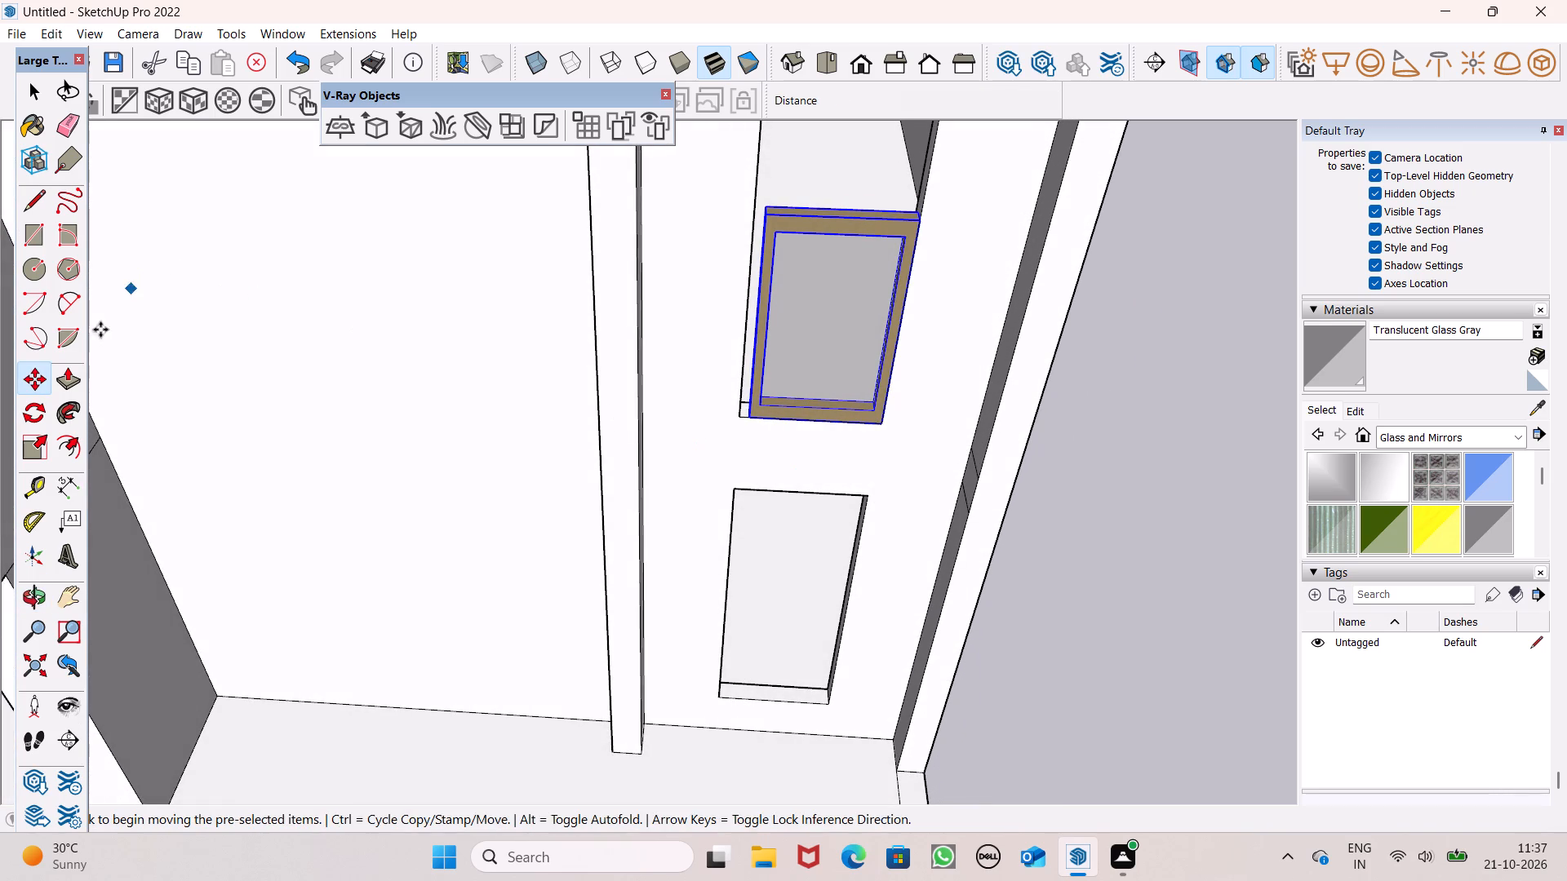
pyautogui.click(34, 446)
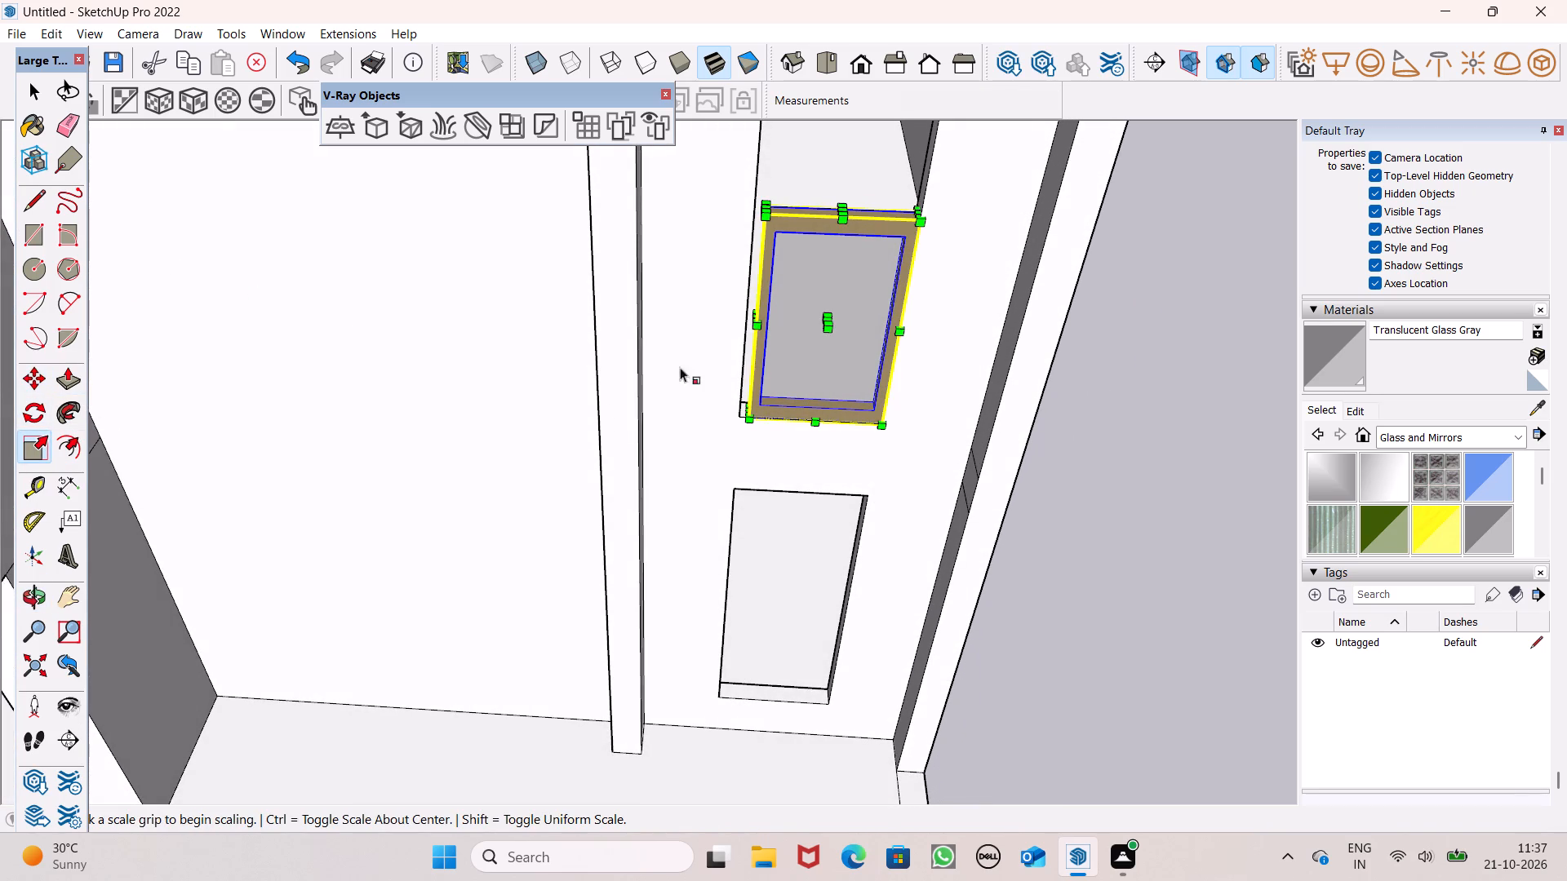
pyautogui.scroll(1, 756, 316)
pyautogui.moveTo(750, 348); pyautogui.dragTo(716, 481, button='middle')
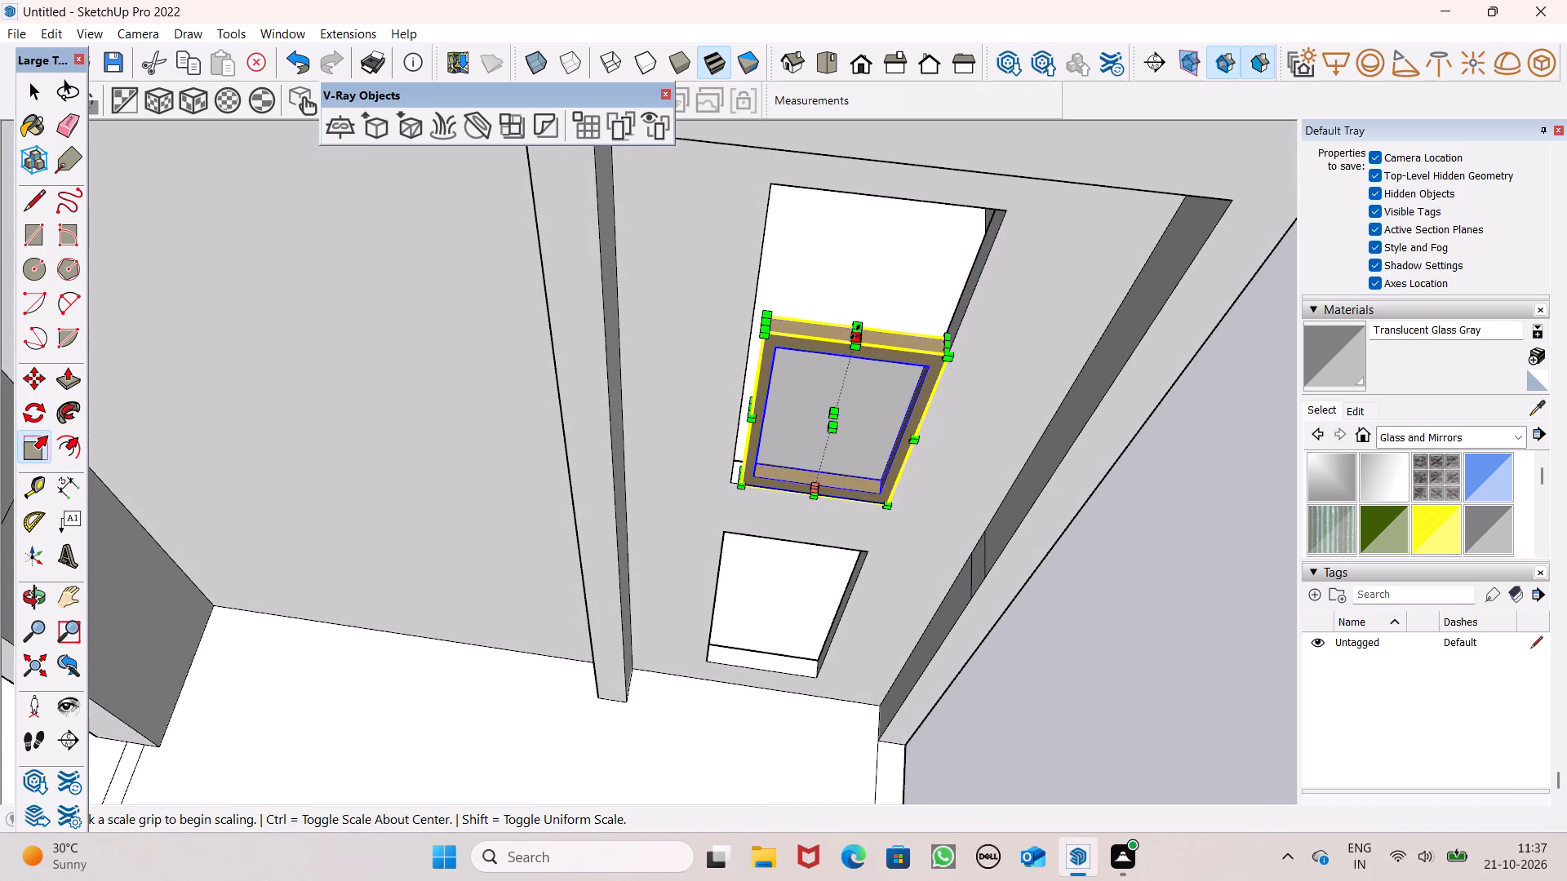
pyautogui.moveTo(855, 332); pyautogui.dragTo(884, 196)
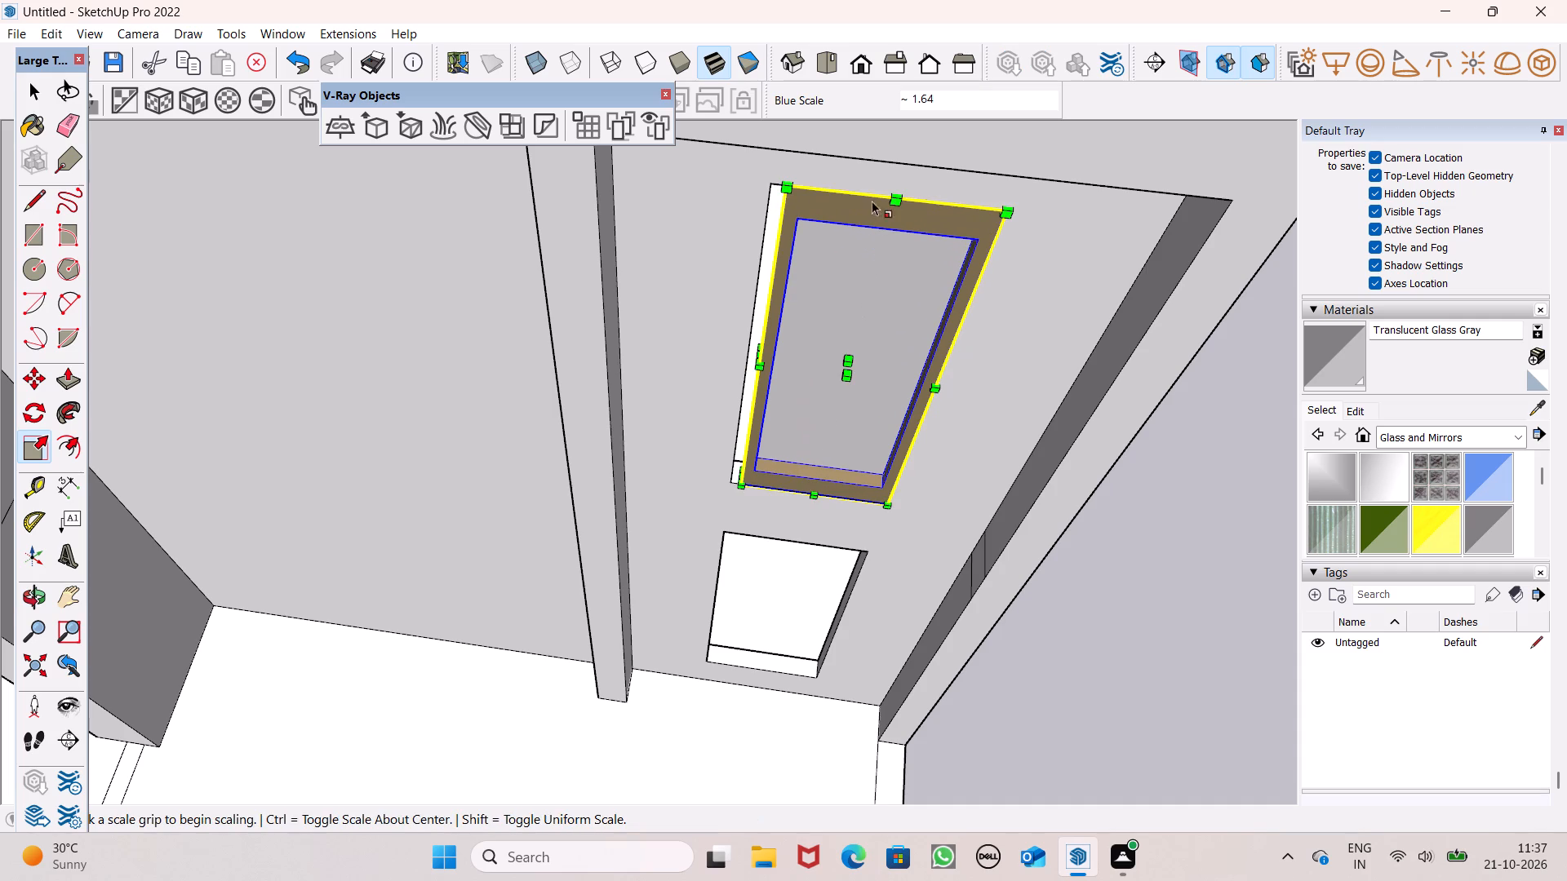
# Scale the tower window along the red axis by 1.10 to fill the full width of the first-floor opening.
pyautogui.moveTo(726, 393); pyautogui.dragTo(767, 390, button='middle')
pyautogui.scroll(5, 757, 351)
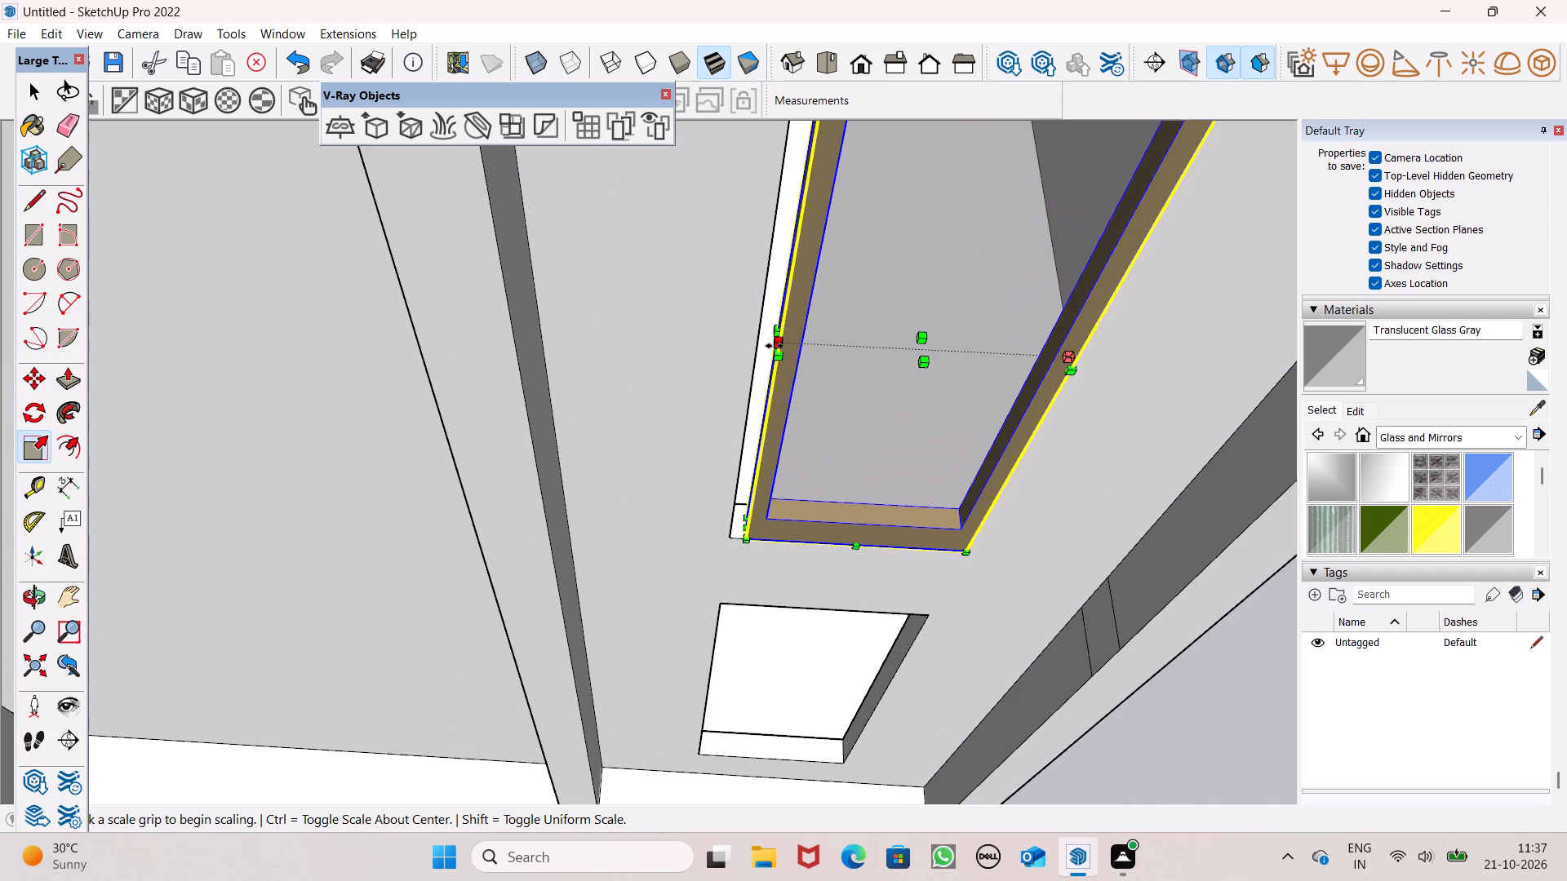
pyautogui.moveTo(774, 343); pyautogui.dragTo(751, 336)
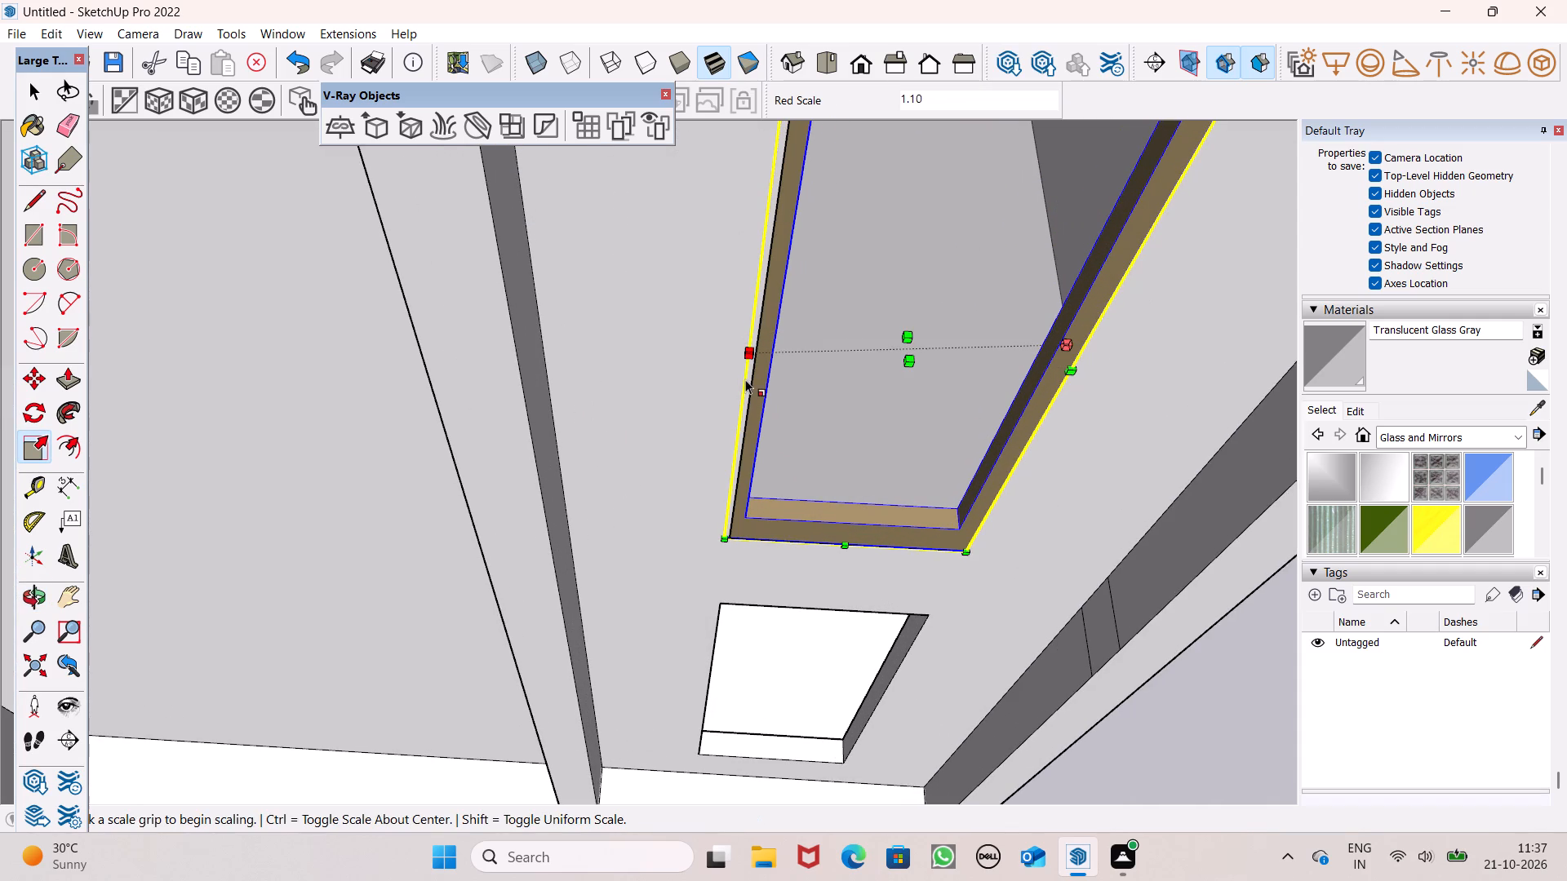
pyautogui.hotkey('ctrl', 'z')
pyautogui.moveTo(777, 340); pyautogui.dragTo(750, 334)
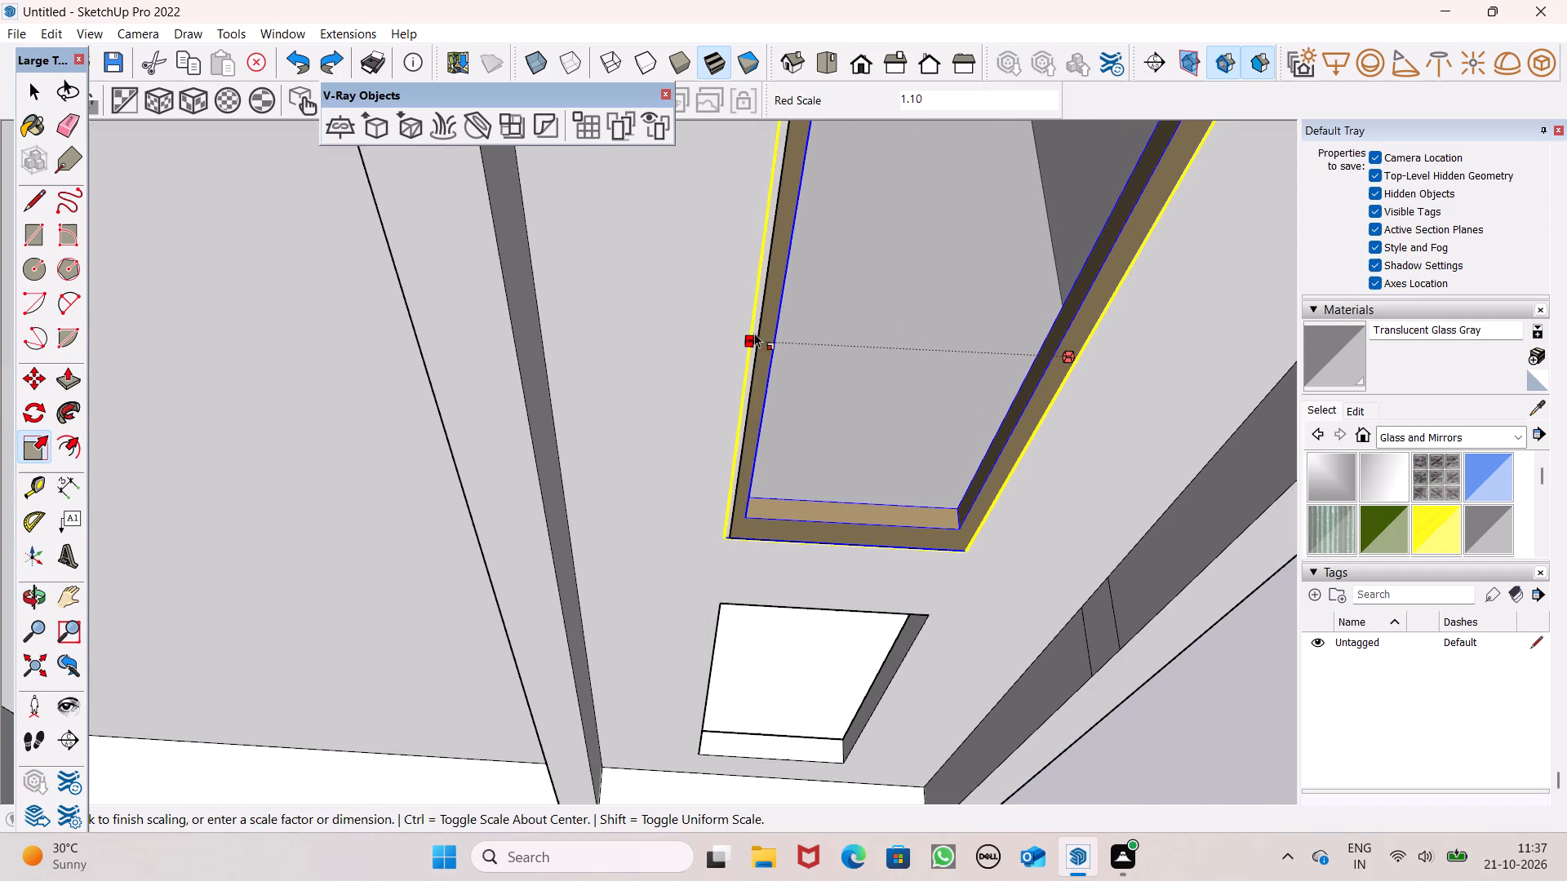
pyautogui.press('space')
pyautogui.scroll(-12, 749, 331)
pyautogui.click(1131, 541)
# Copy the fitted tower window 10' 9/16" straight down into the ground-floor opening below.
pyautogui.moveTo(901, 514); pyautogui.dragTo(902, 308, button='middle')
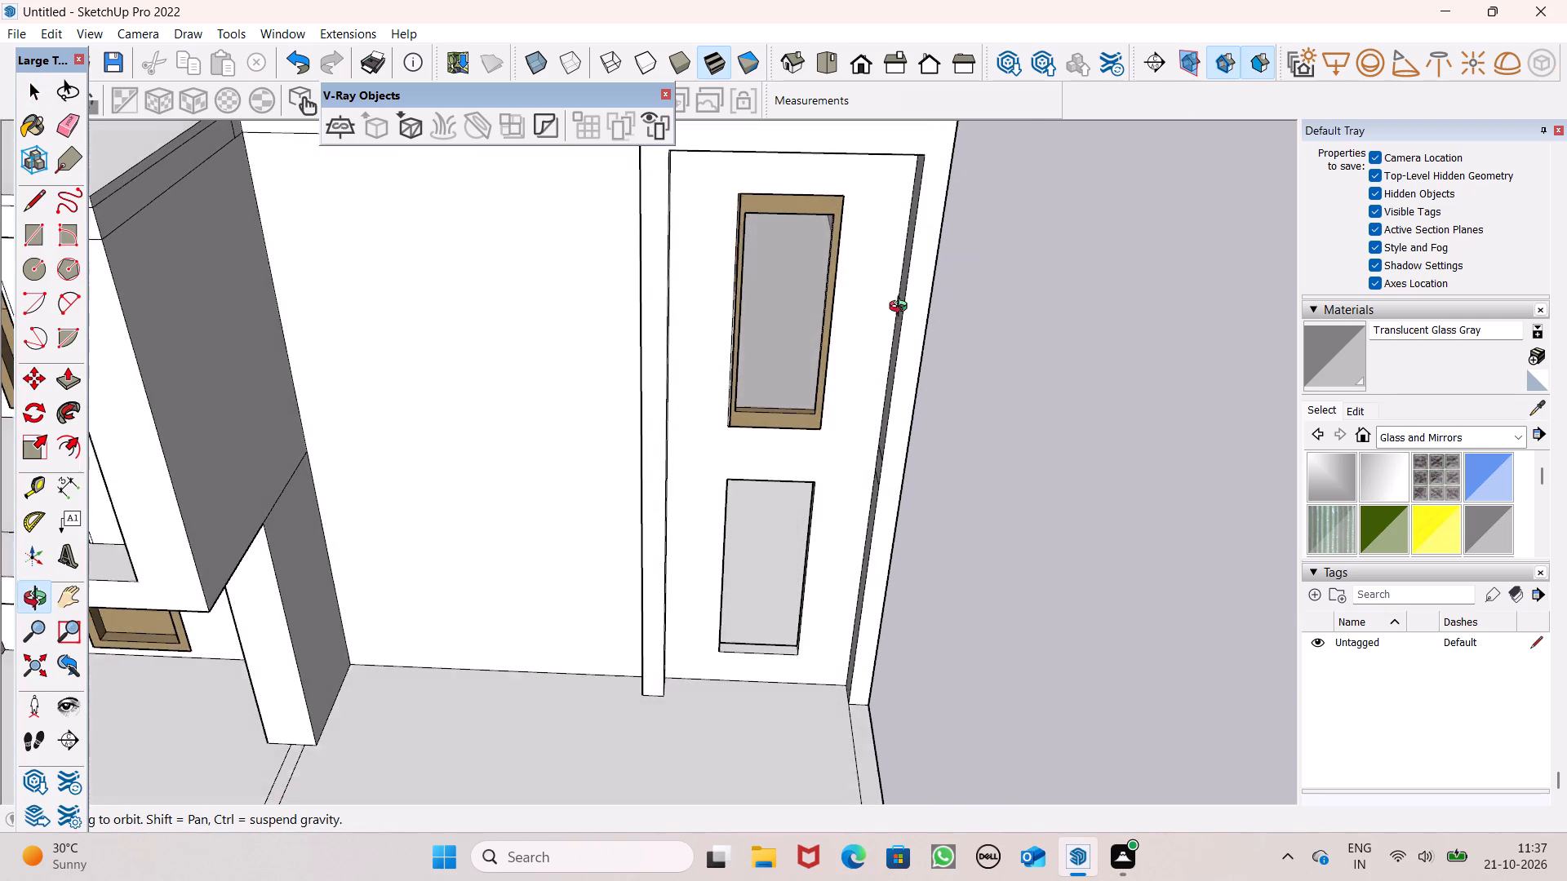
pyautogui.moveTo(902, 308); pyautogui.dragTo(902, 308, button='middle')
pyautogui.click(806, 356)
pyautogui.scroll(-2, 769, 330)
pyautogui.moveTo(744, 473); pyautogui.dragTo(747, 440, button='middle')
pyautogui.press('m')
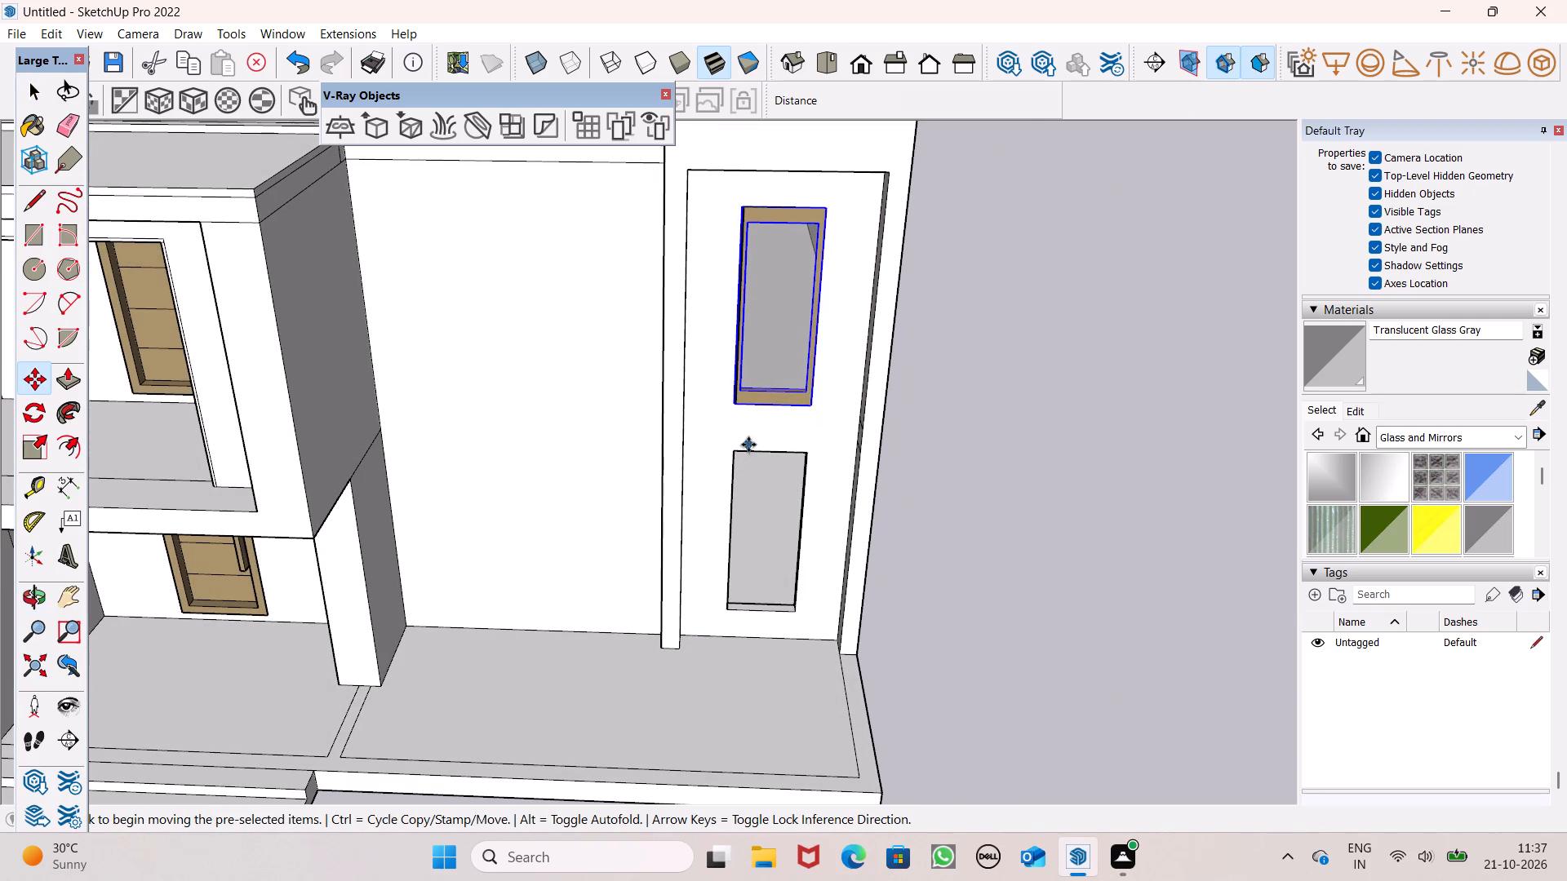
pyautogui.press('Return')
pyautogui.moveTo(811, 409); pyautogui.dragTo(811, 415)
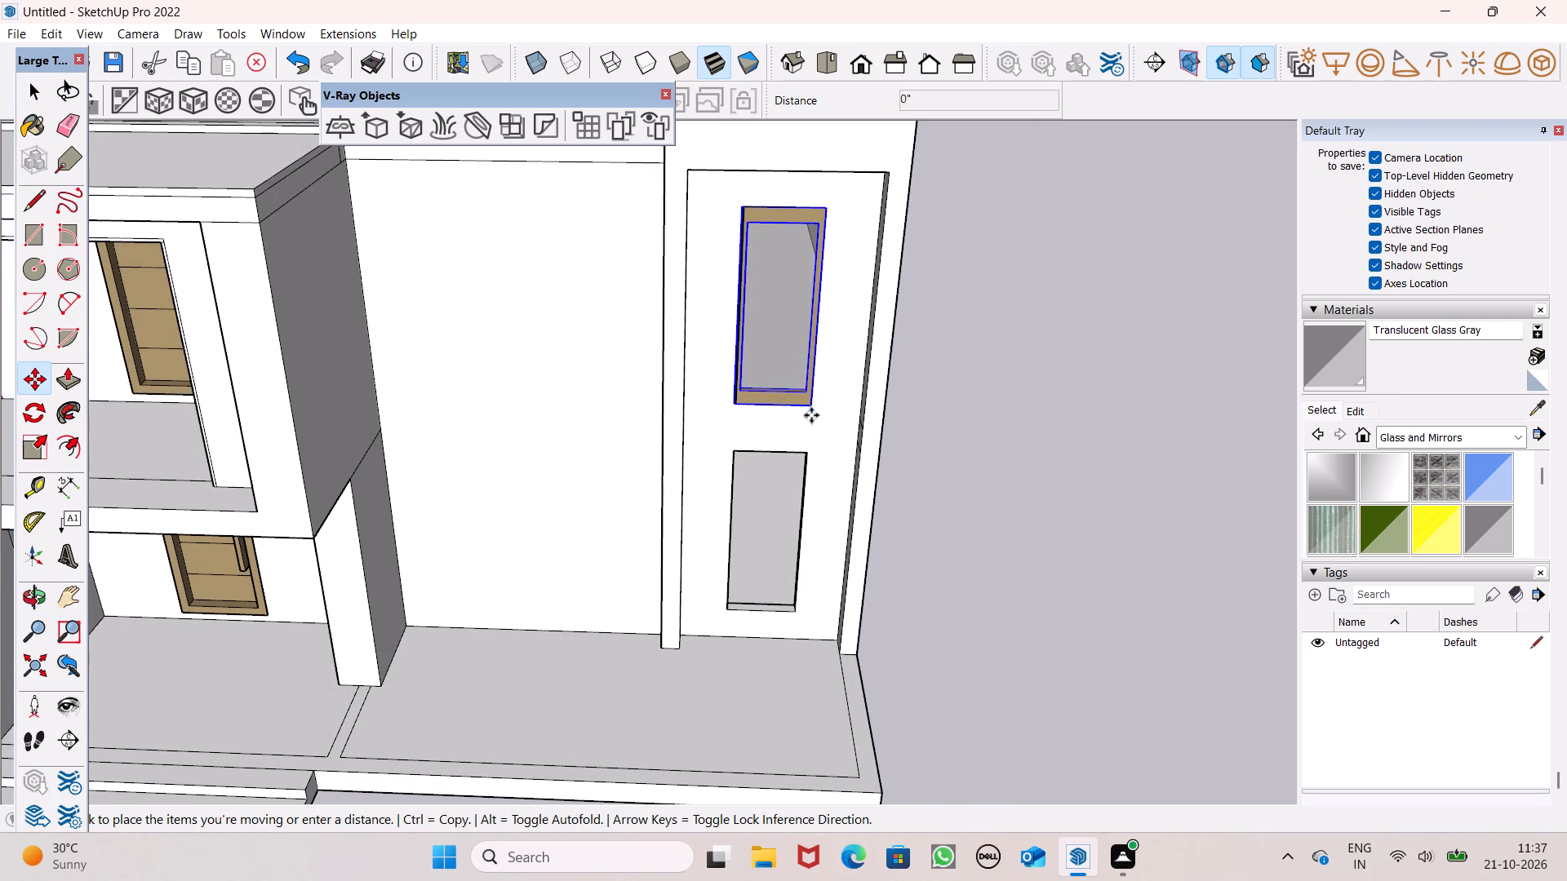
pyautogui.moveTo(811, 415); pyautogui.dragTo(792, 603)
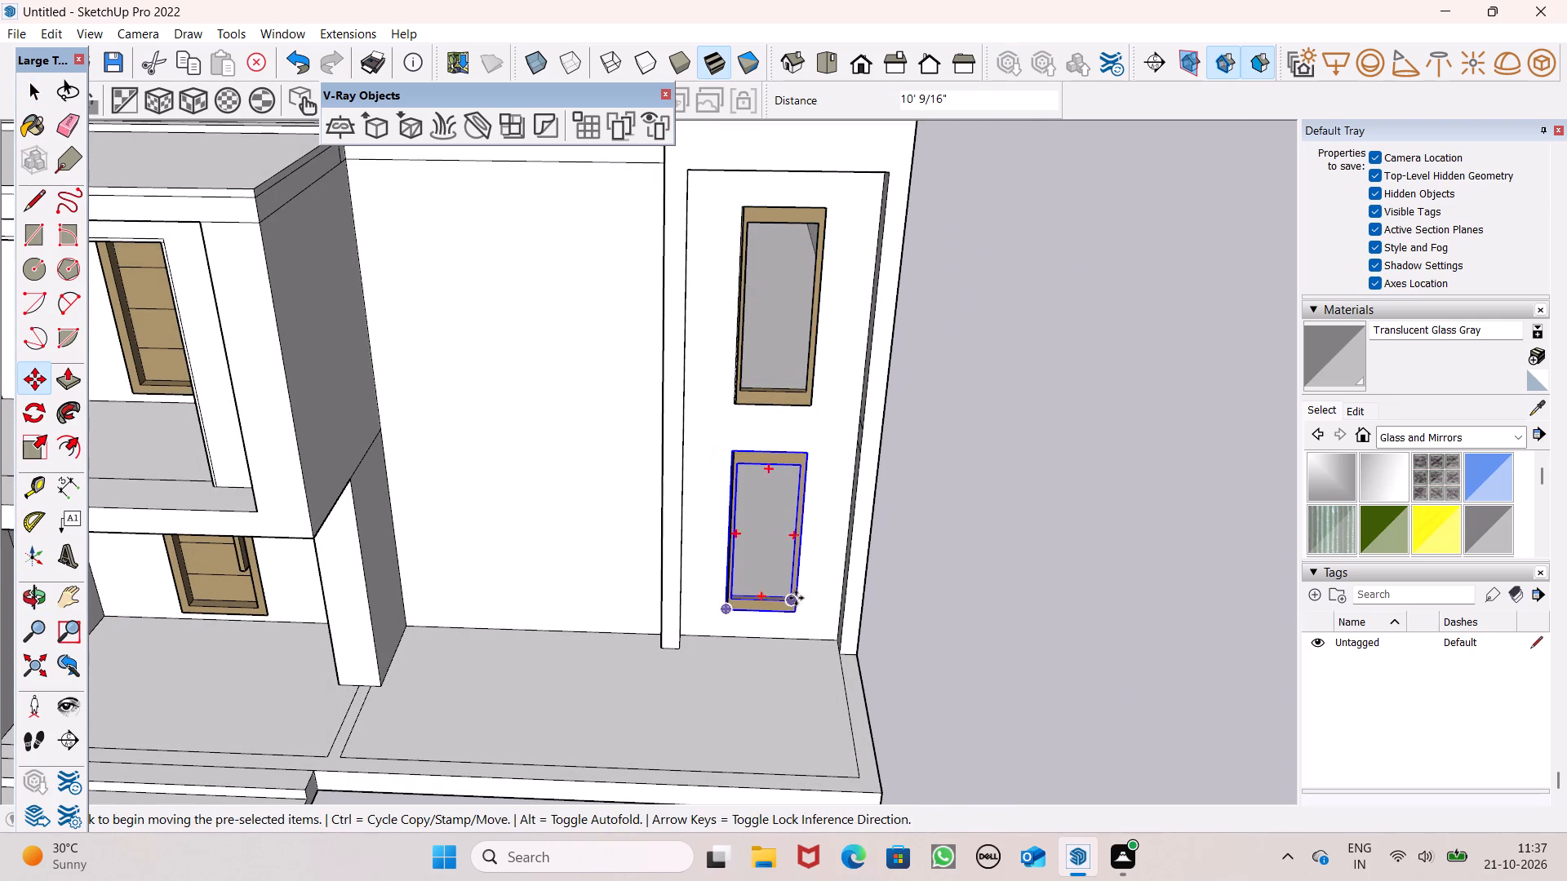
pyautogui.press('space')
pyautogui.click(1030, 587)
# Copy the front facade's large first-floor window beside the balcony onto open ground near the axes origin.
pyautogui.moveTo(783, 648); pyautogui.dragTo(872, 445, button='middle')
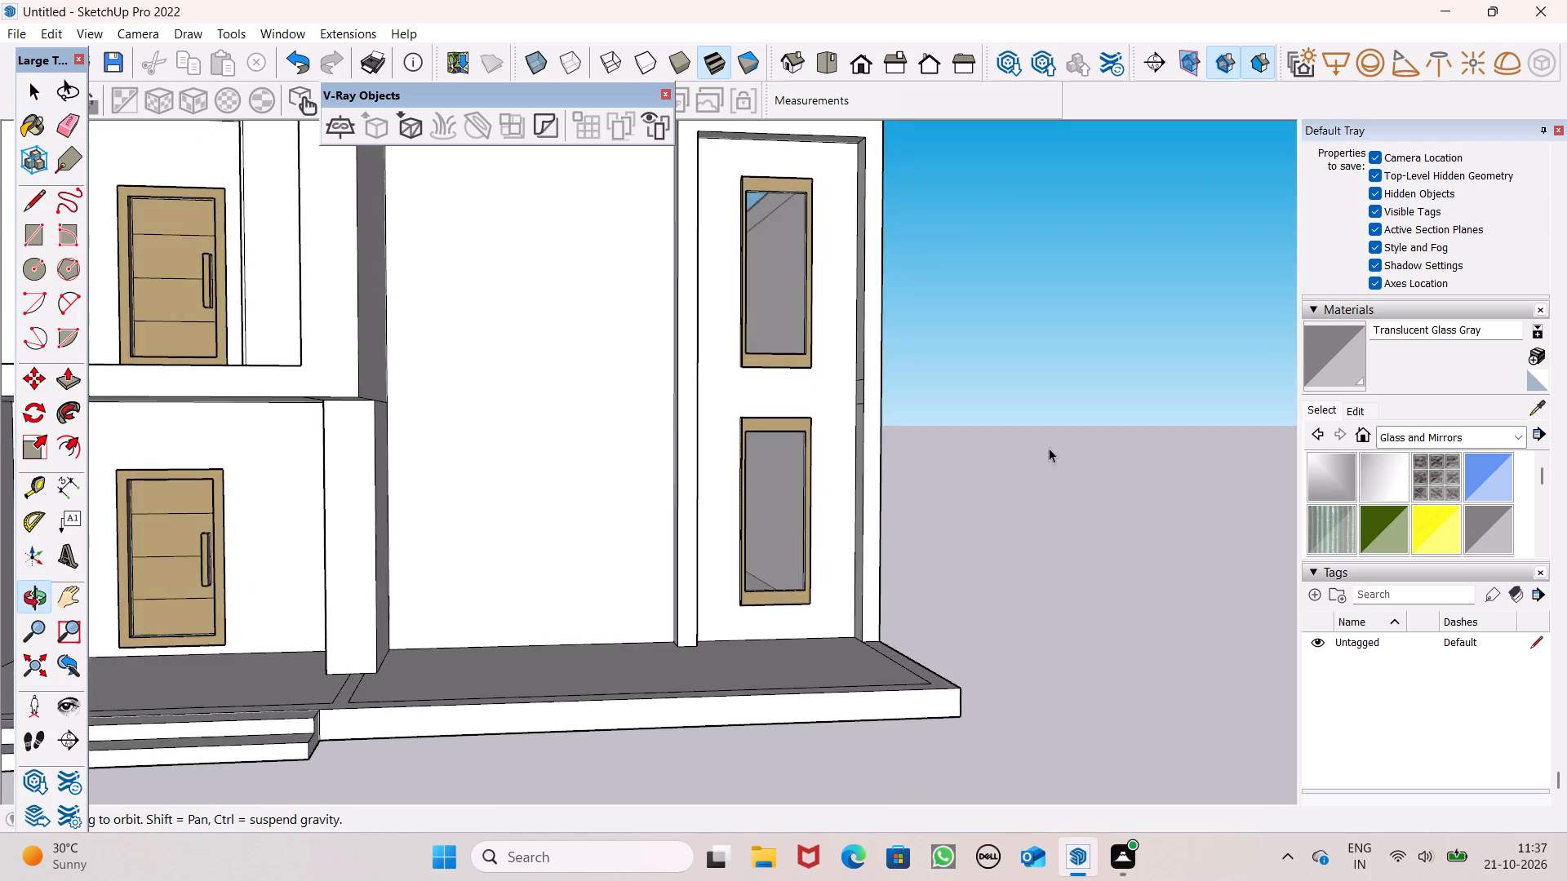
pyautogui.scroll(-11, 1061, 447)
pyautogui.moveTo(499, 479); pyautogui.dragTo(963, 545, button='middle')
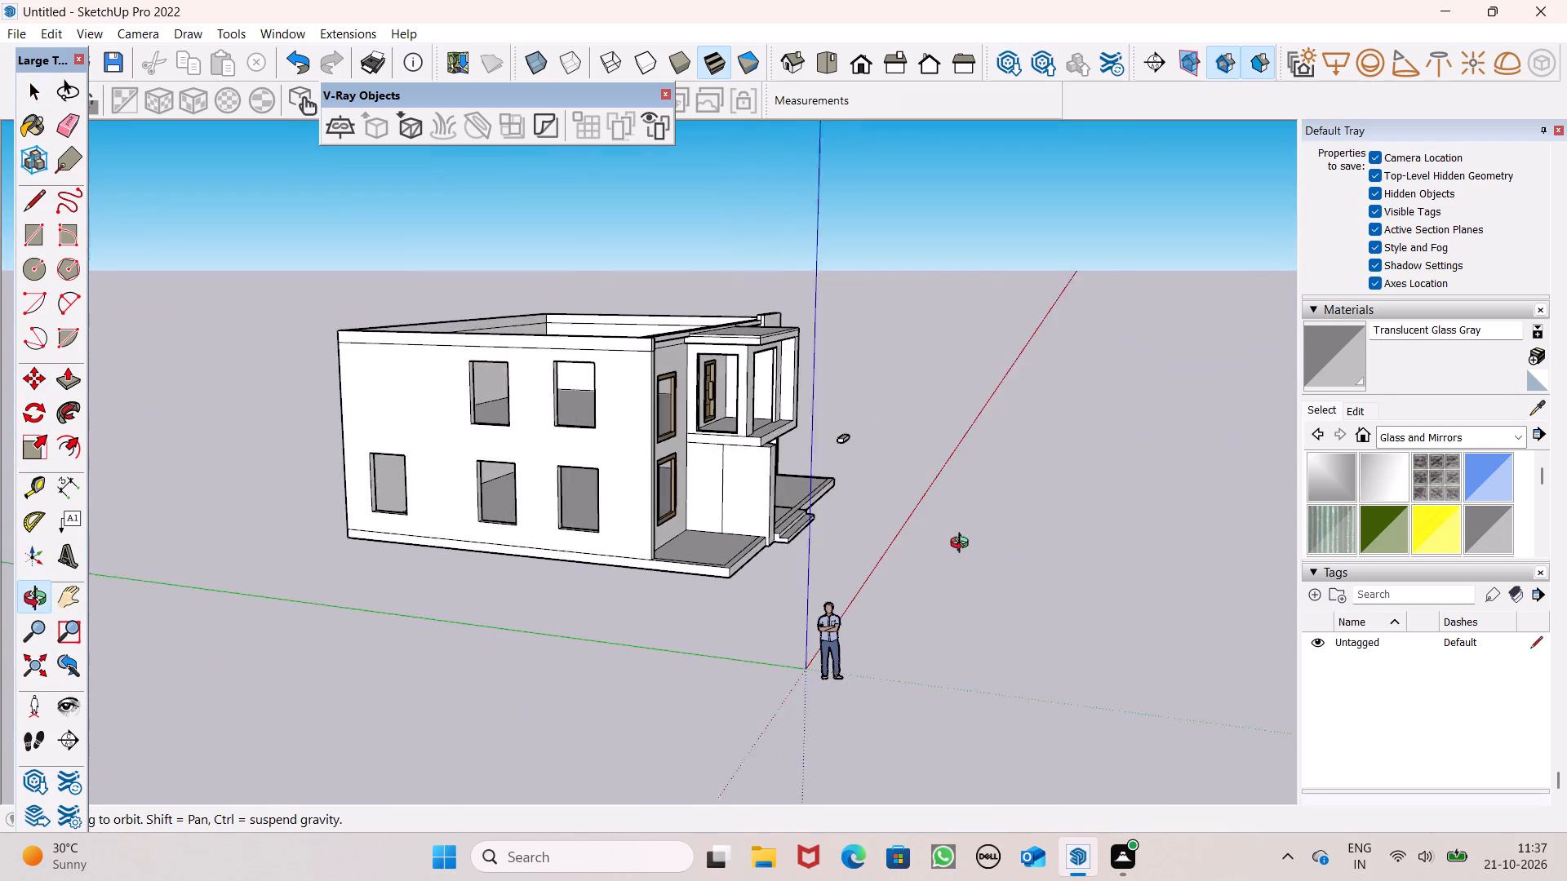
pyautogui.moveTo(963, 545); pyautogui.dragTo(961, 538, button='middle')
pyautogui.click(672, 391)
pyautogui.press('m')
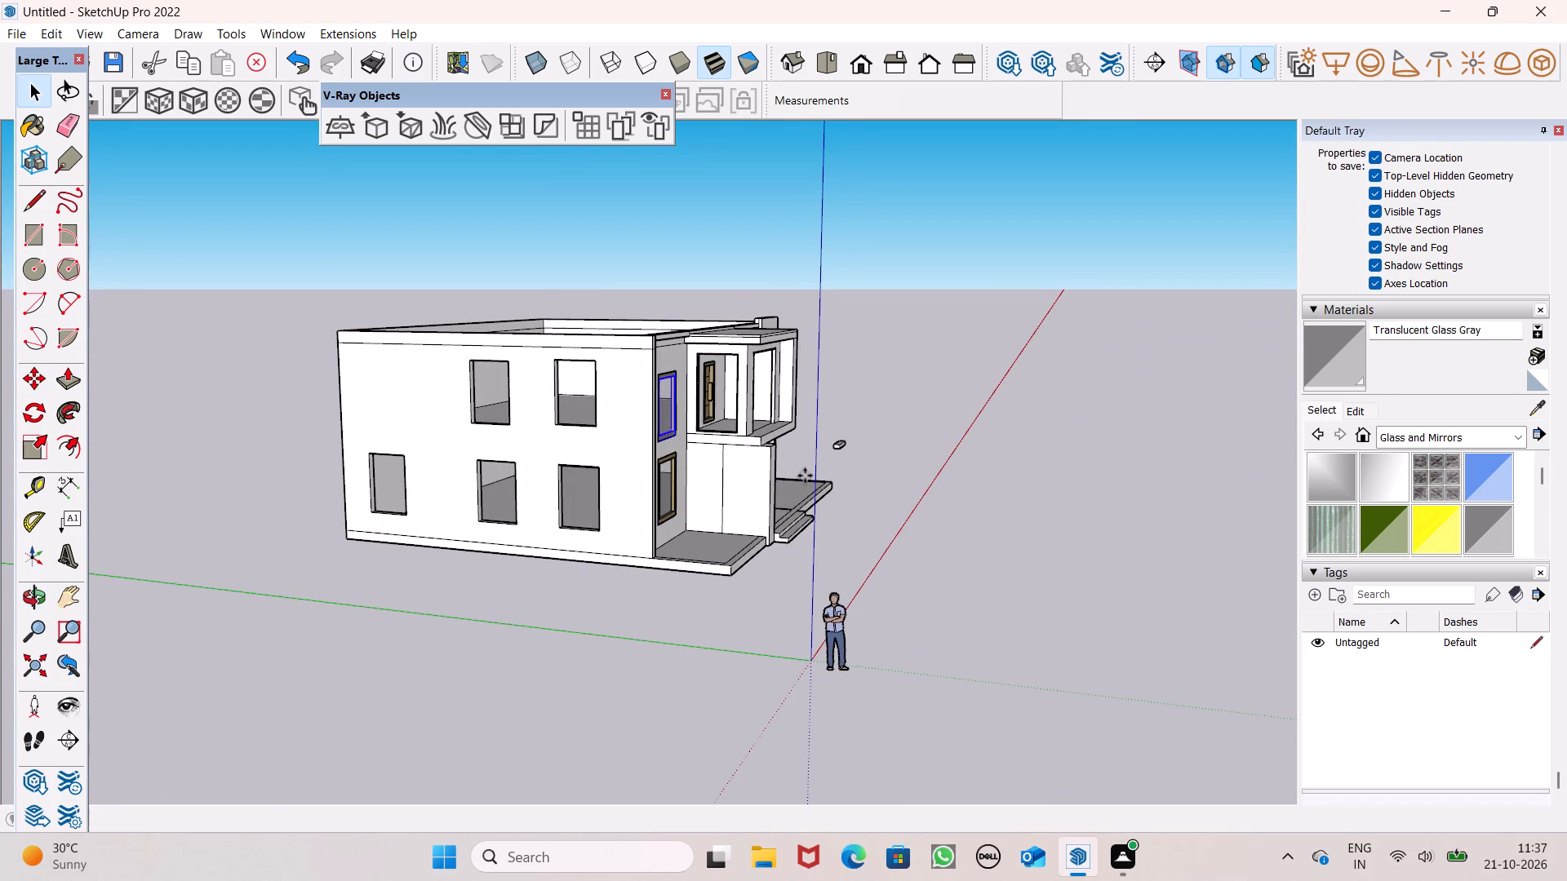
pyautogui.press('Return')
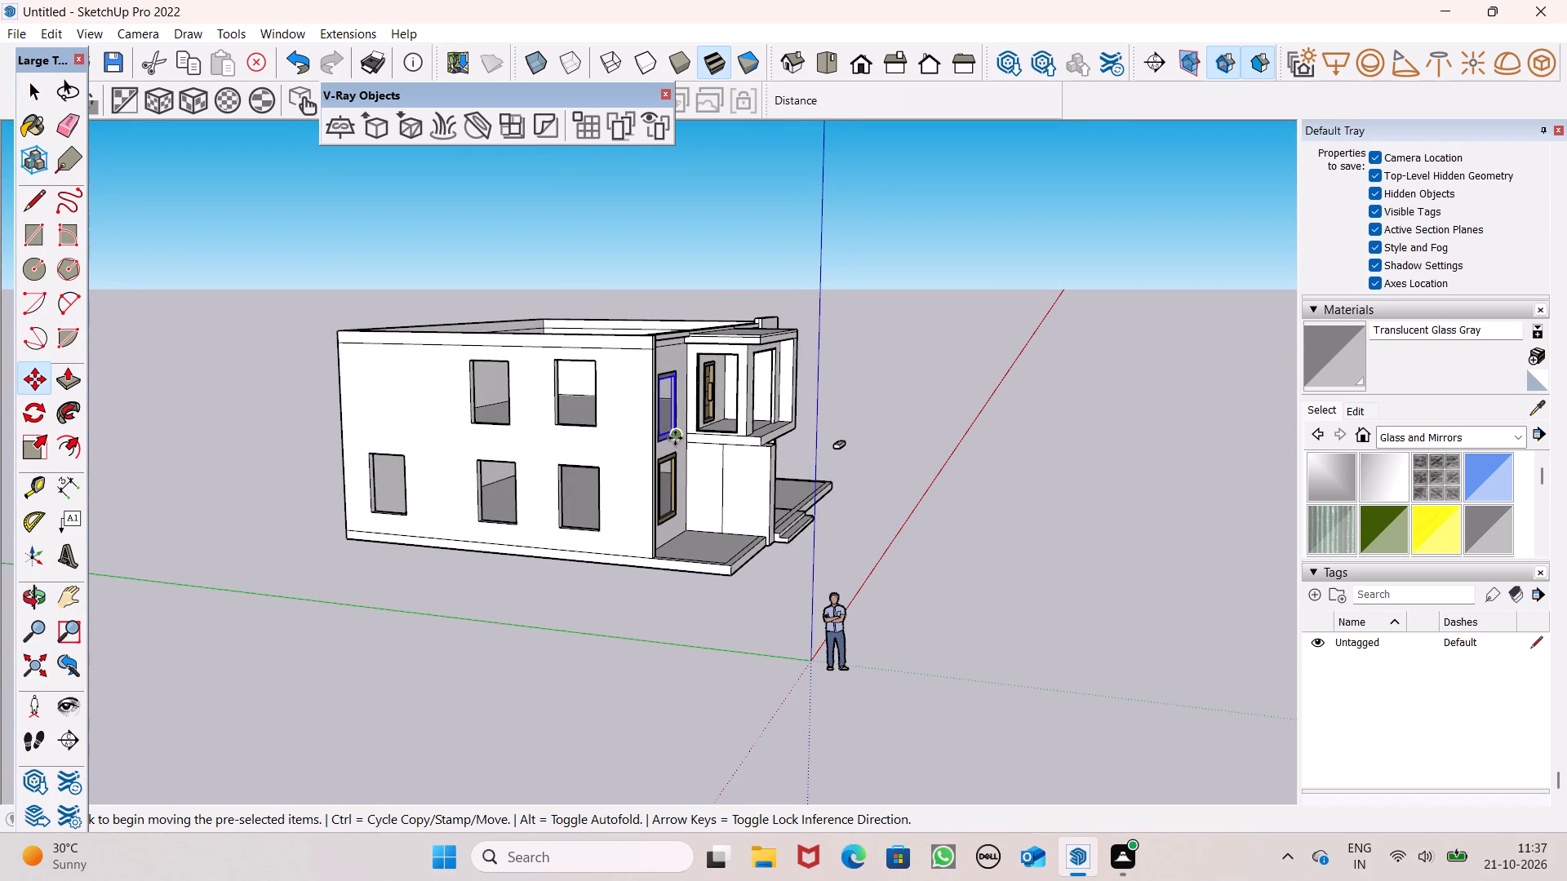
pyautogui.moveTo(675, 437); pyautogui.dragTo(624, 635)
pyautogui.moveTo(619, 635); pyautogui.dragTo(564, 636)
pyautogui.click(565, 636)
pyautogui.press('space')
pyautogui.click(699, 580)
# Rotate the copied window 90 degrees about its lower corner so it is parallel to the side wall.
pyautogui.scroll(-6, 699, 518)
pyautogui.moveTo(687, 538); pyautogui.dragTo(785, 543, button='middle')
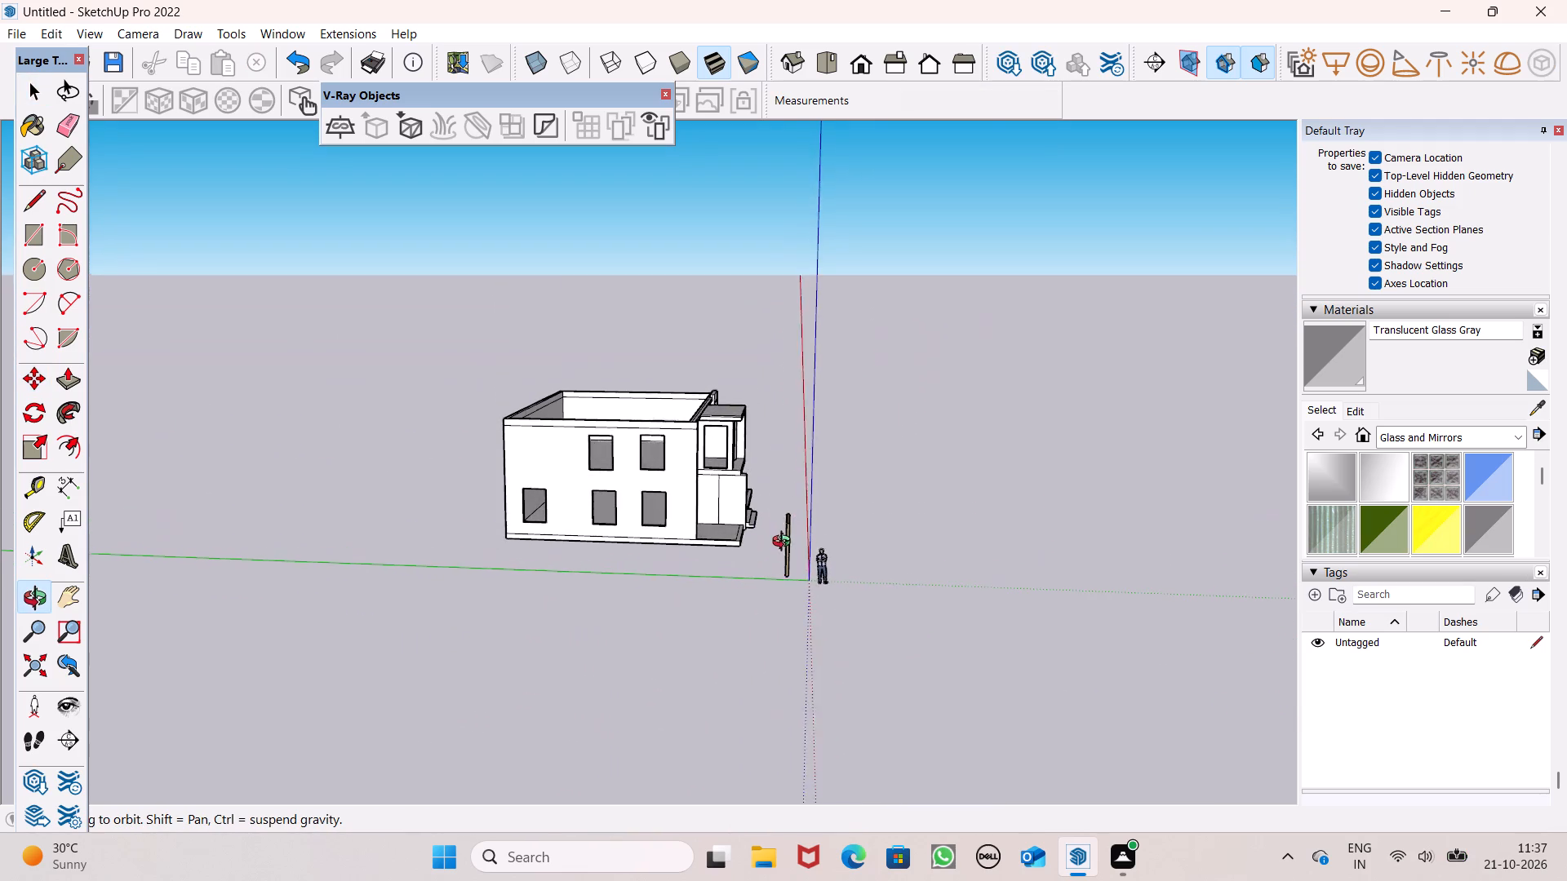
pyautogui.moveTo(785, 543); pyautogui.dragTo(782, 546, button='middle')
pyautogui.scroll(1, 765, 566)
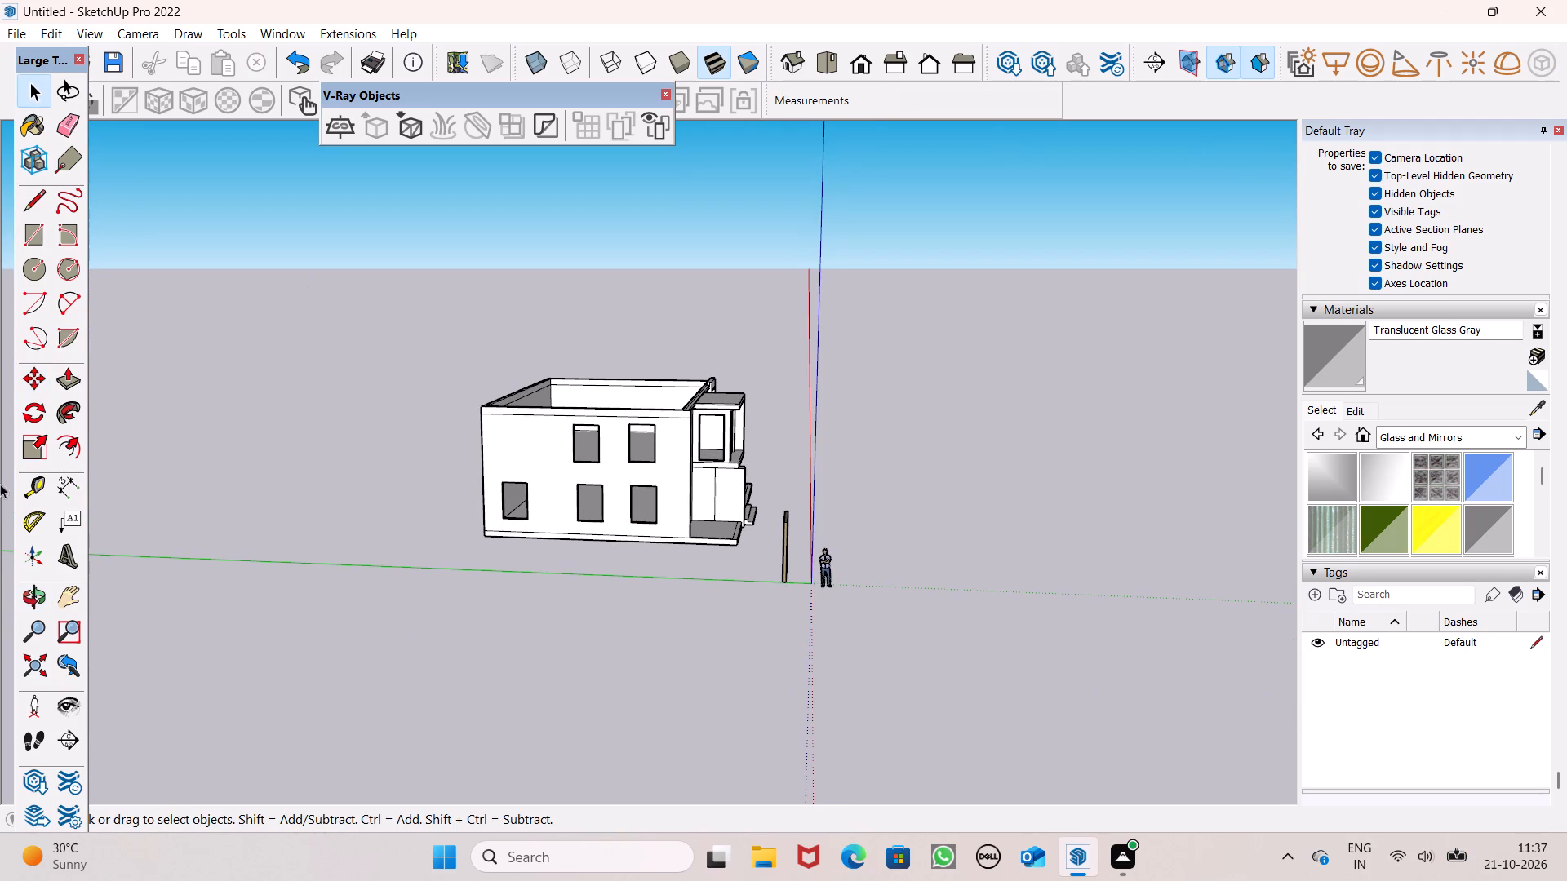
pyautogui.click(20, 415)
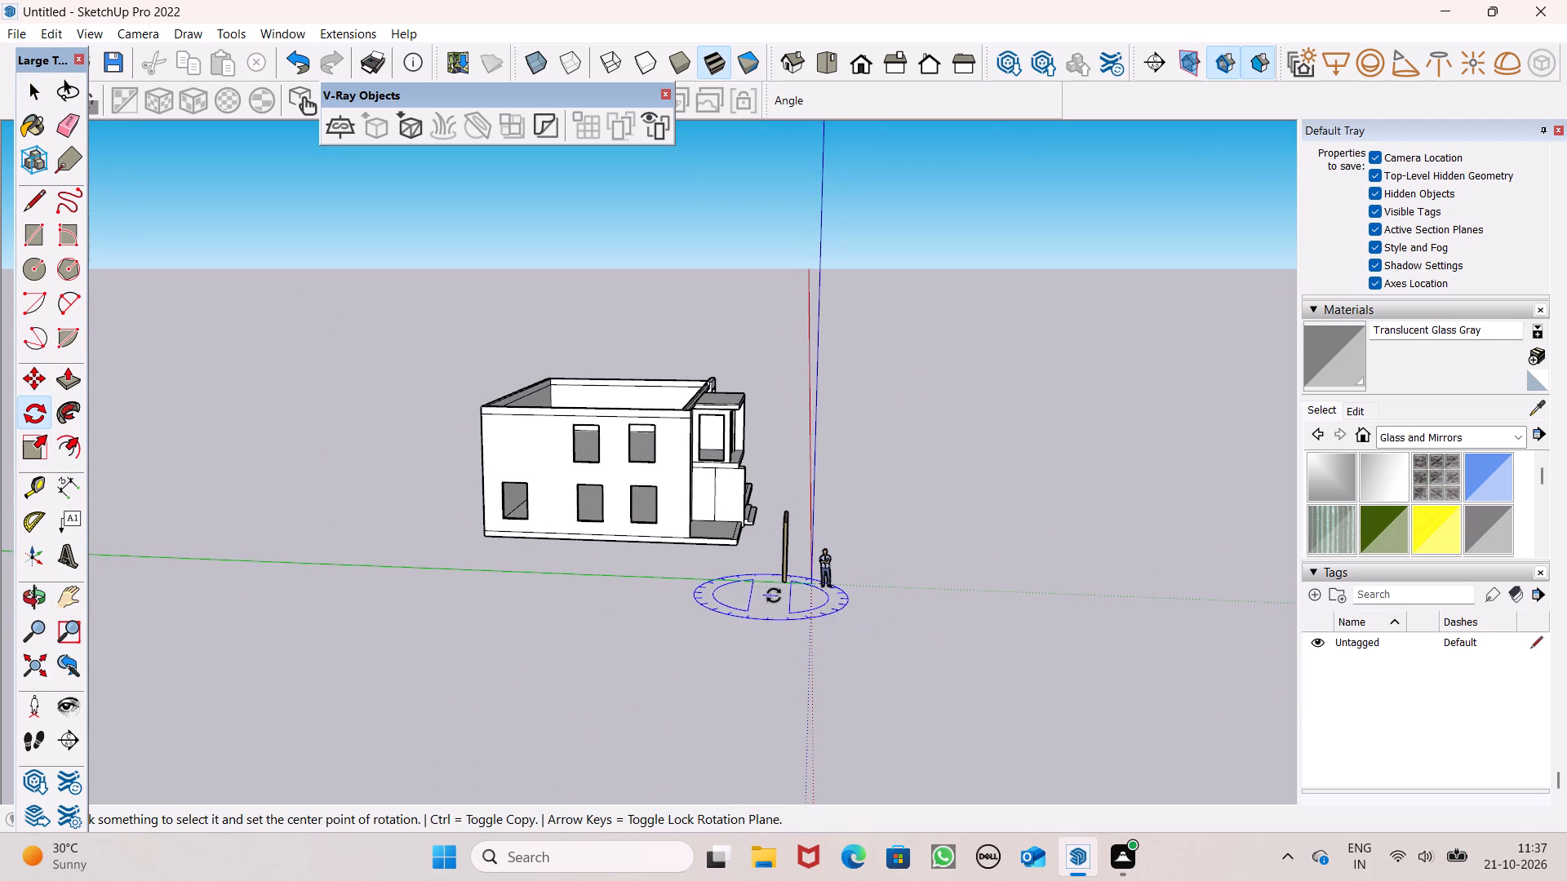
pyautogui.click(782, 587)
pyautogui.click(777, 653)
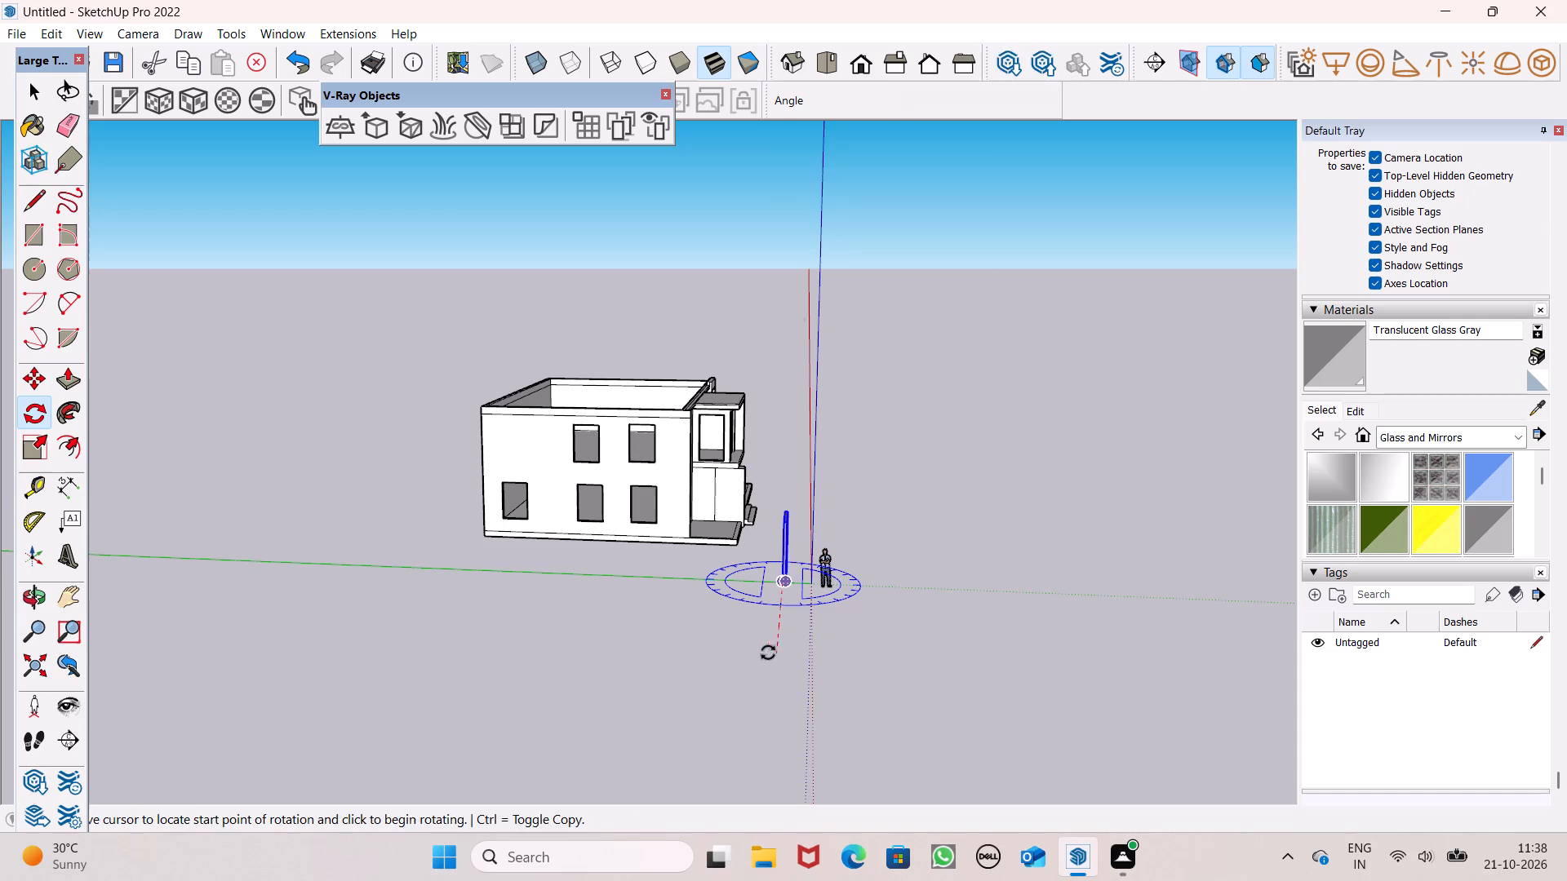
pyautogui.click(665, 577)
pyautogui.press('space')
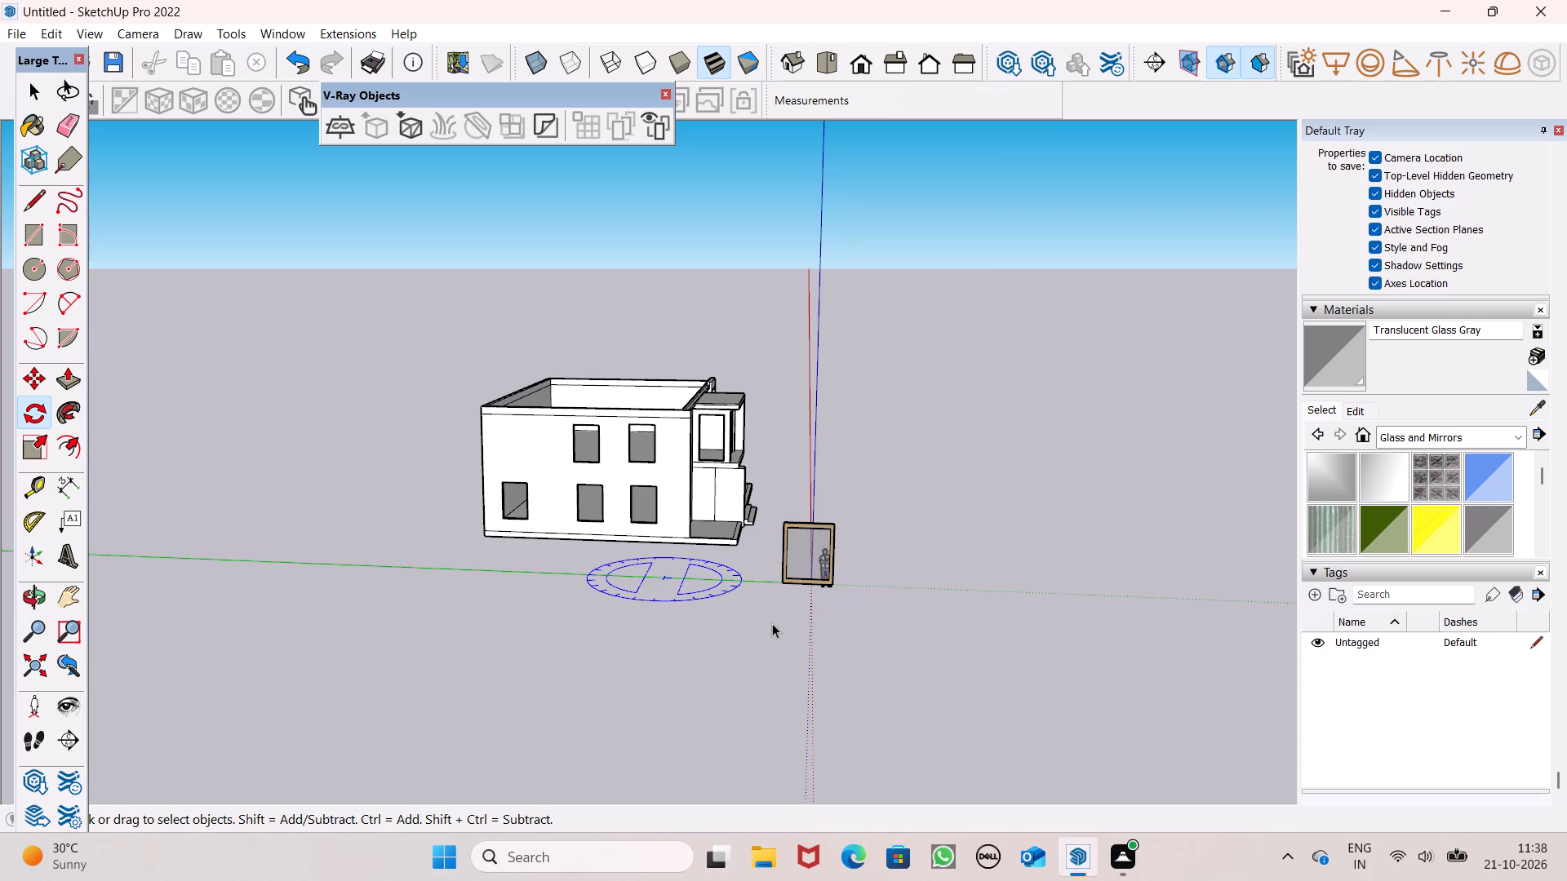
# Move the rotated window into the side wall's first-floor opening nearest the facade, matching their lower front corners.
pyautogui.click(797, 573)
pyautogui.press('m')
pyautogui.press('Return')
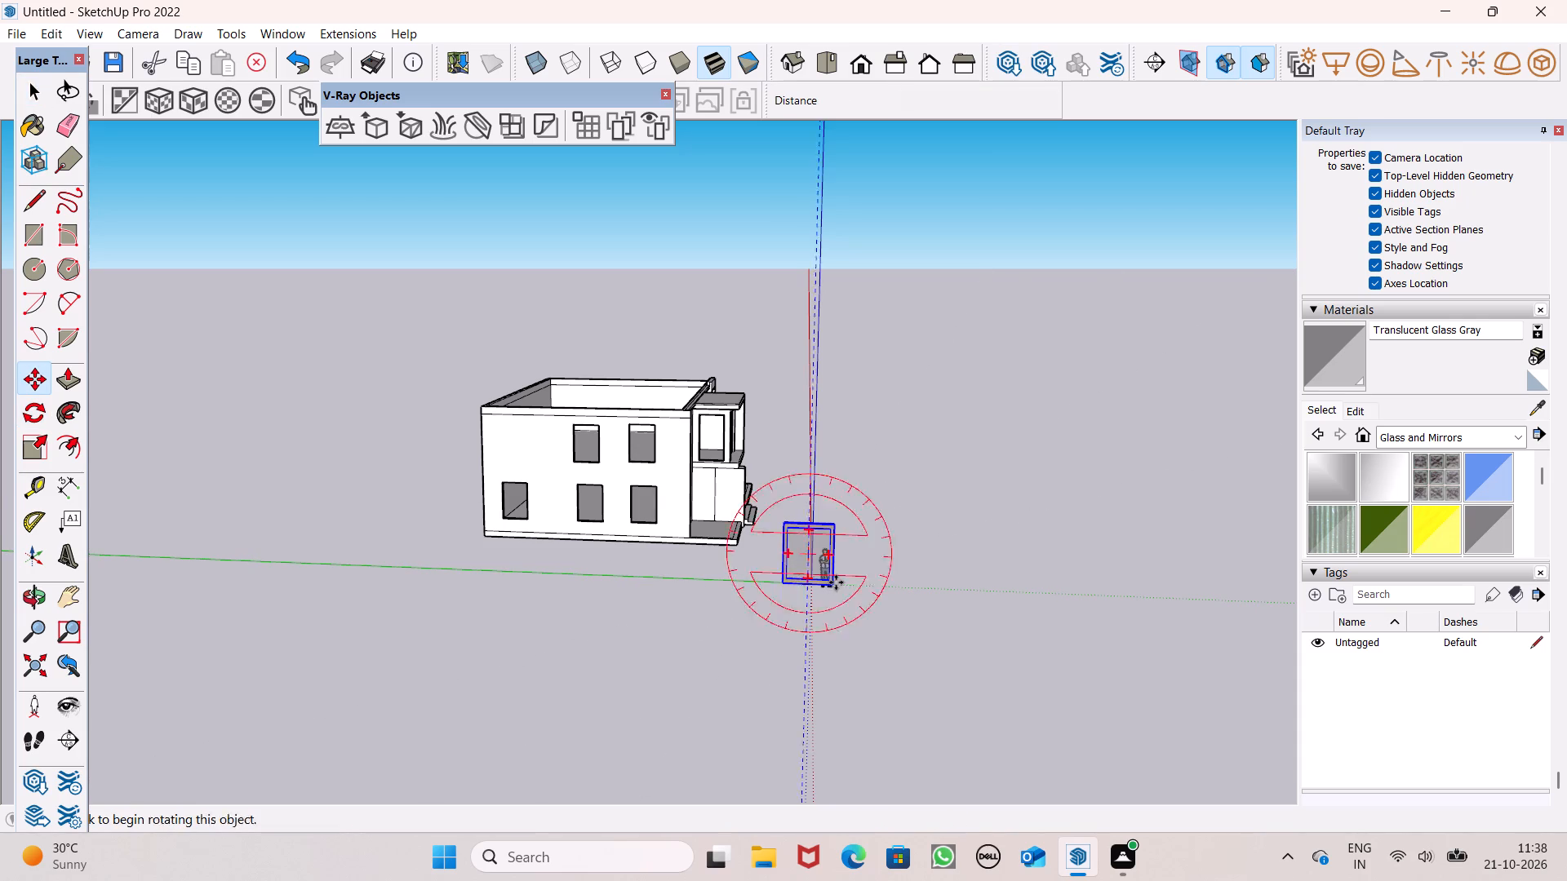
pyautogui.moveTo(836, 587); pyautogui.dragTo(660, 467)
pyautogui.scroll(14, 622, 426)
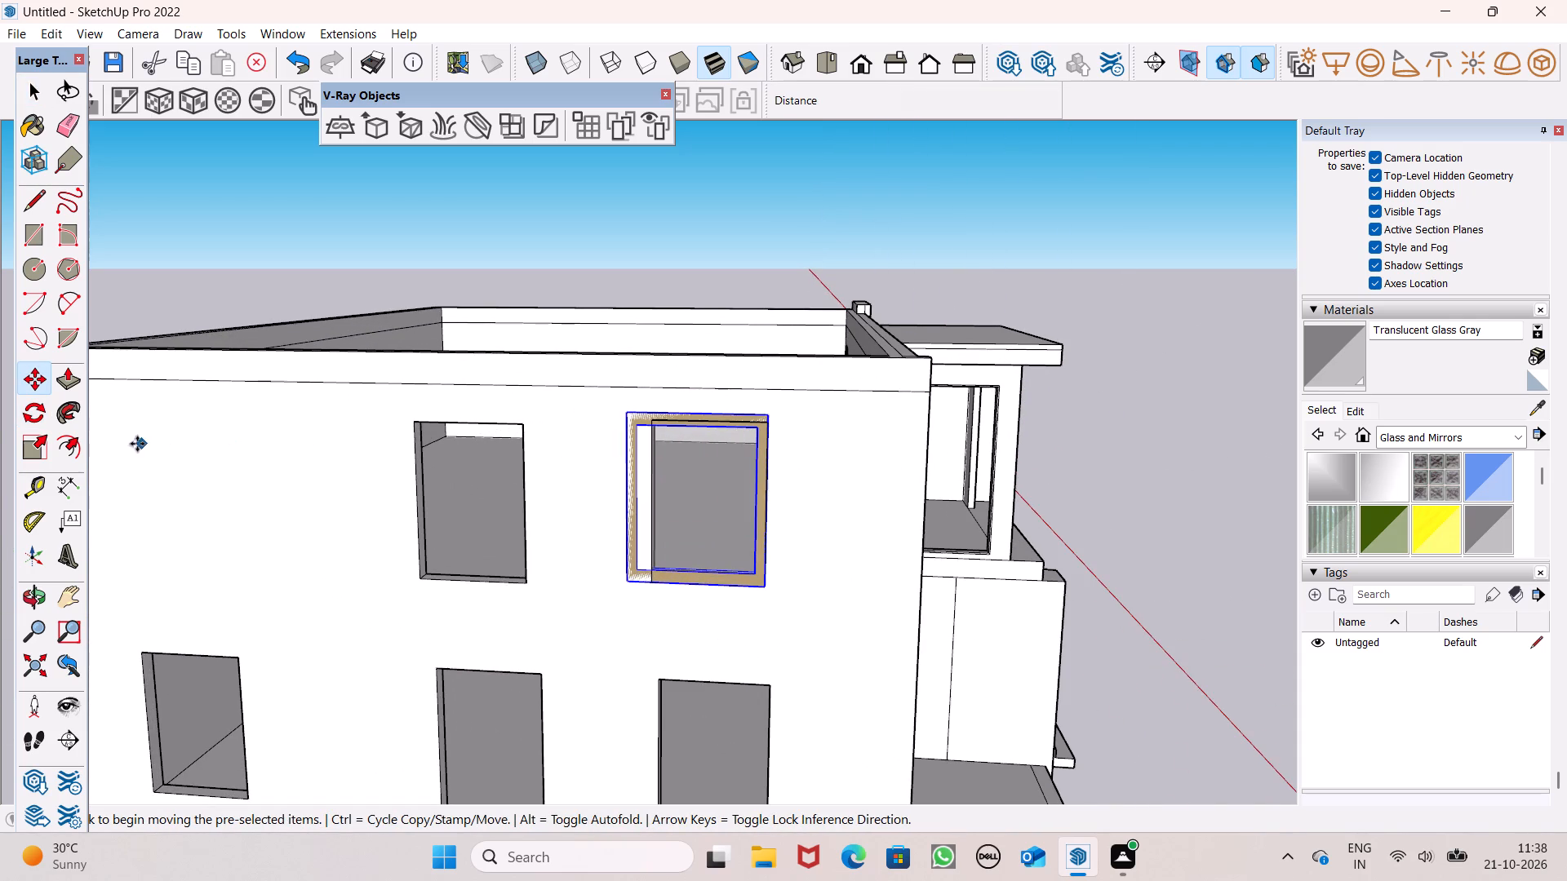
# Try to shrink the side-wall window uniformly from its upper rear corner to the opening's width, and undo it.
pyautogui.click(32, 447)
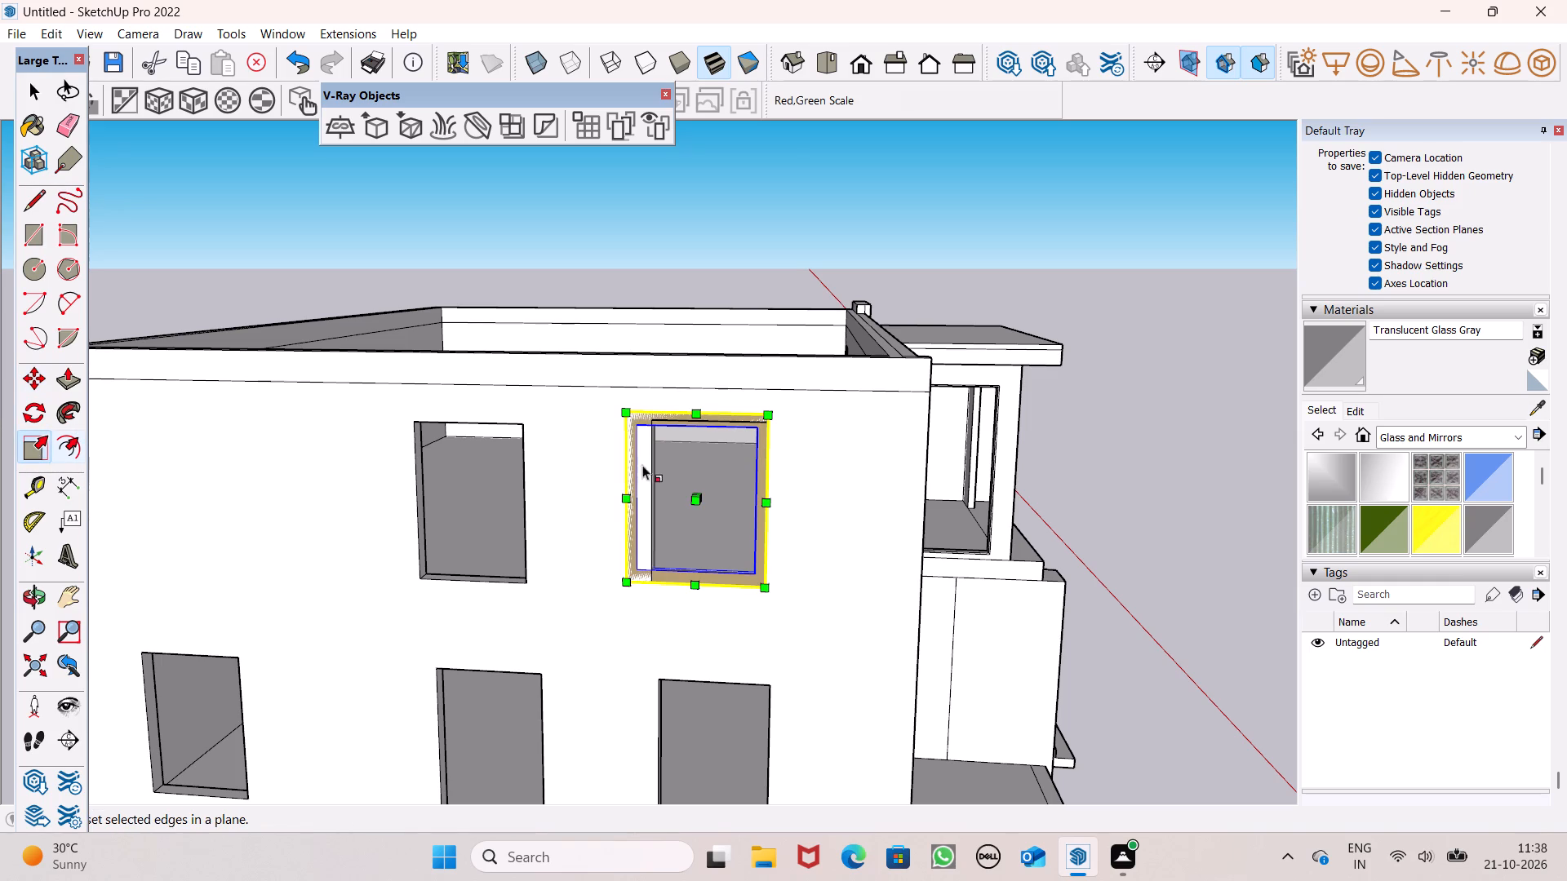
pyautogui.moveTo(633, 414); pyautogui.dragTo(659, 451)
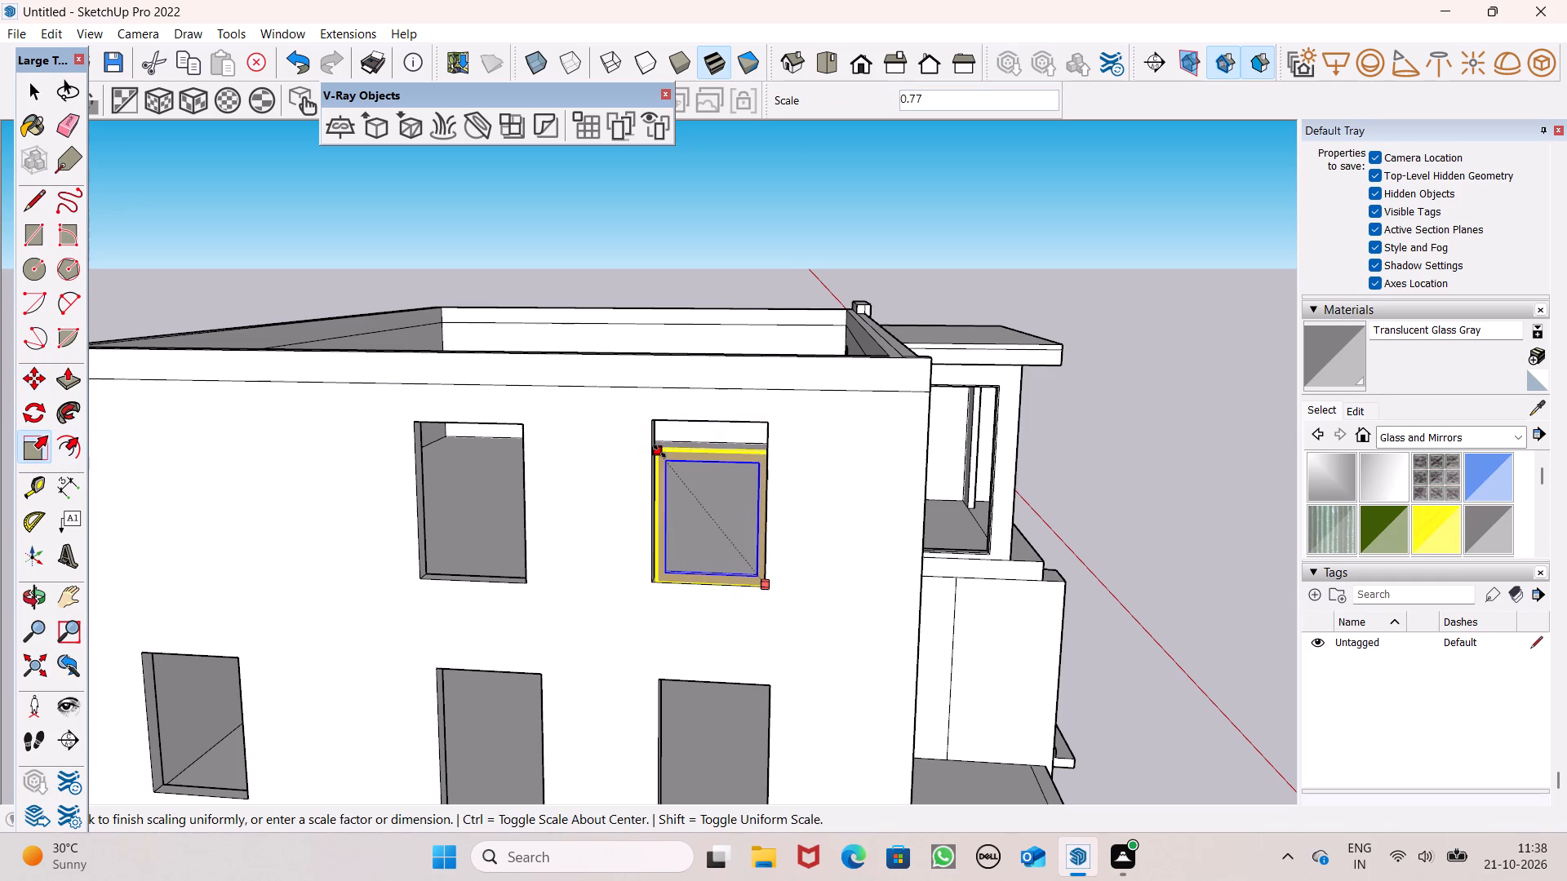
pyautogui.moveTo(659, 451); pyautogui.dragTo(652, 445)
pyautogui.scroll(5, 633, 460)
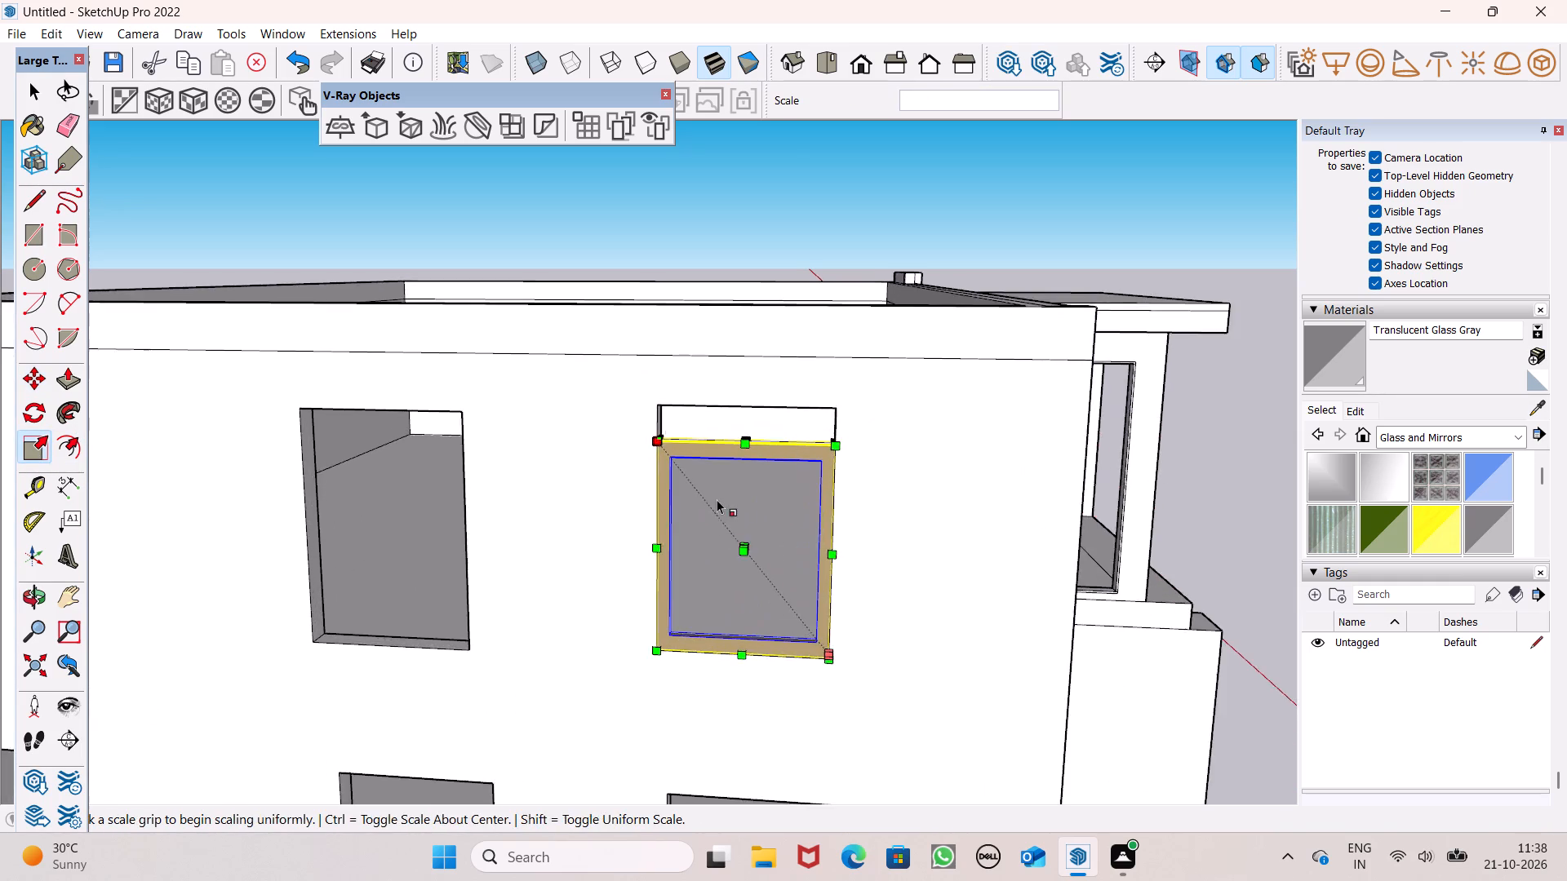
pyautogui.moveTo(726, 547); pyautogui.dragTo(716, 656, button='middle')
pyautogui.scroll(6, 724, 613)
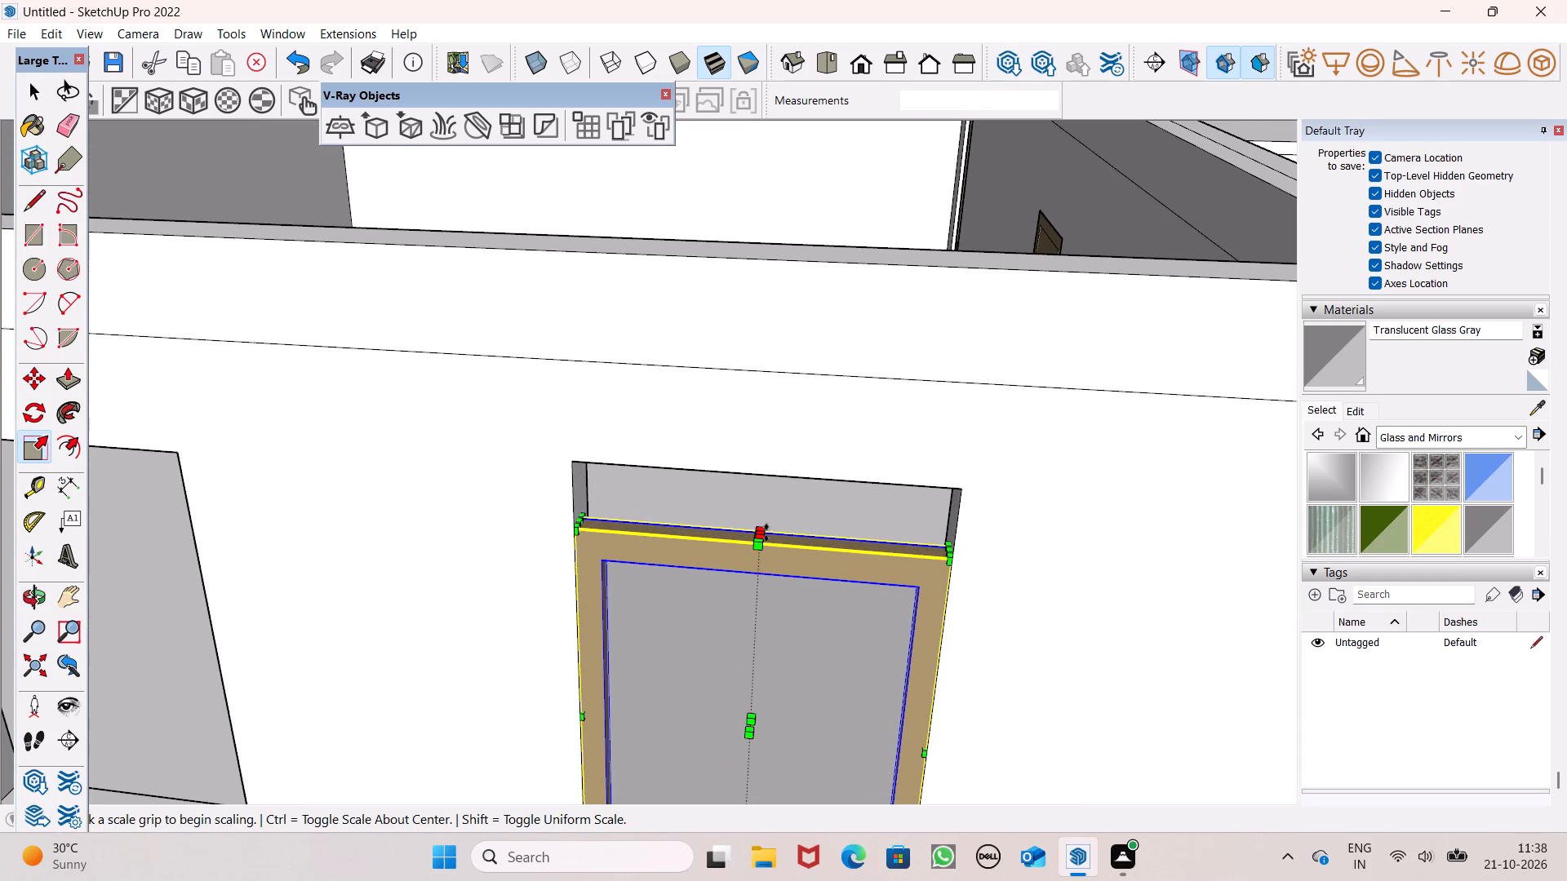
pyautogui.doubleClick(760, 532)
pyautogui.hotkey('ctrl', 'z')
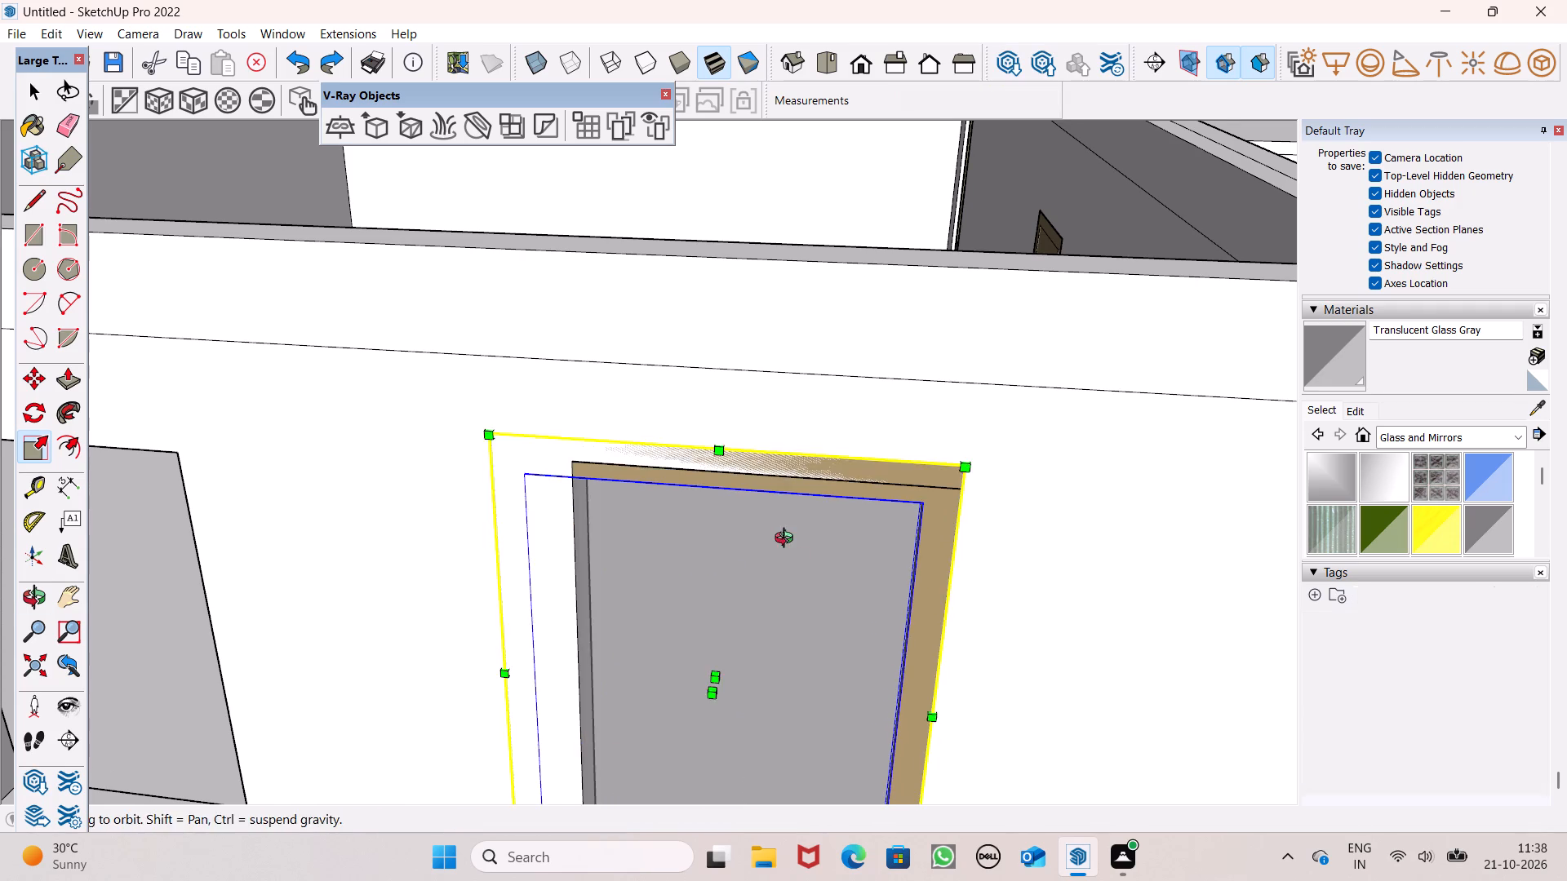
# Scale the side-wall window uniformly by about 0.82 to the opening's width and stretch it vertically to the opening's top.
pyautogui.middleClick(788, 540)
pyautogui.scroll(1, 787, 543)
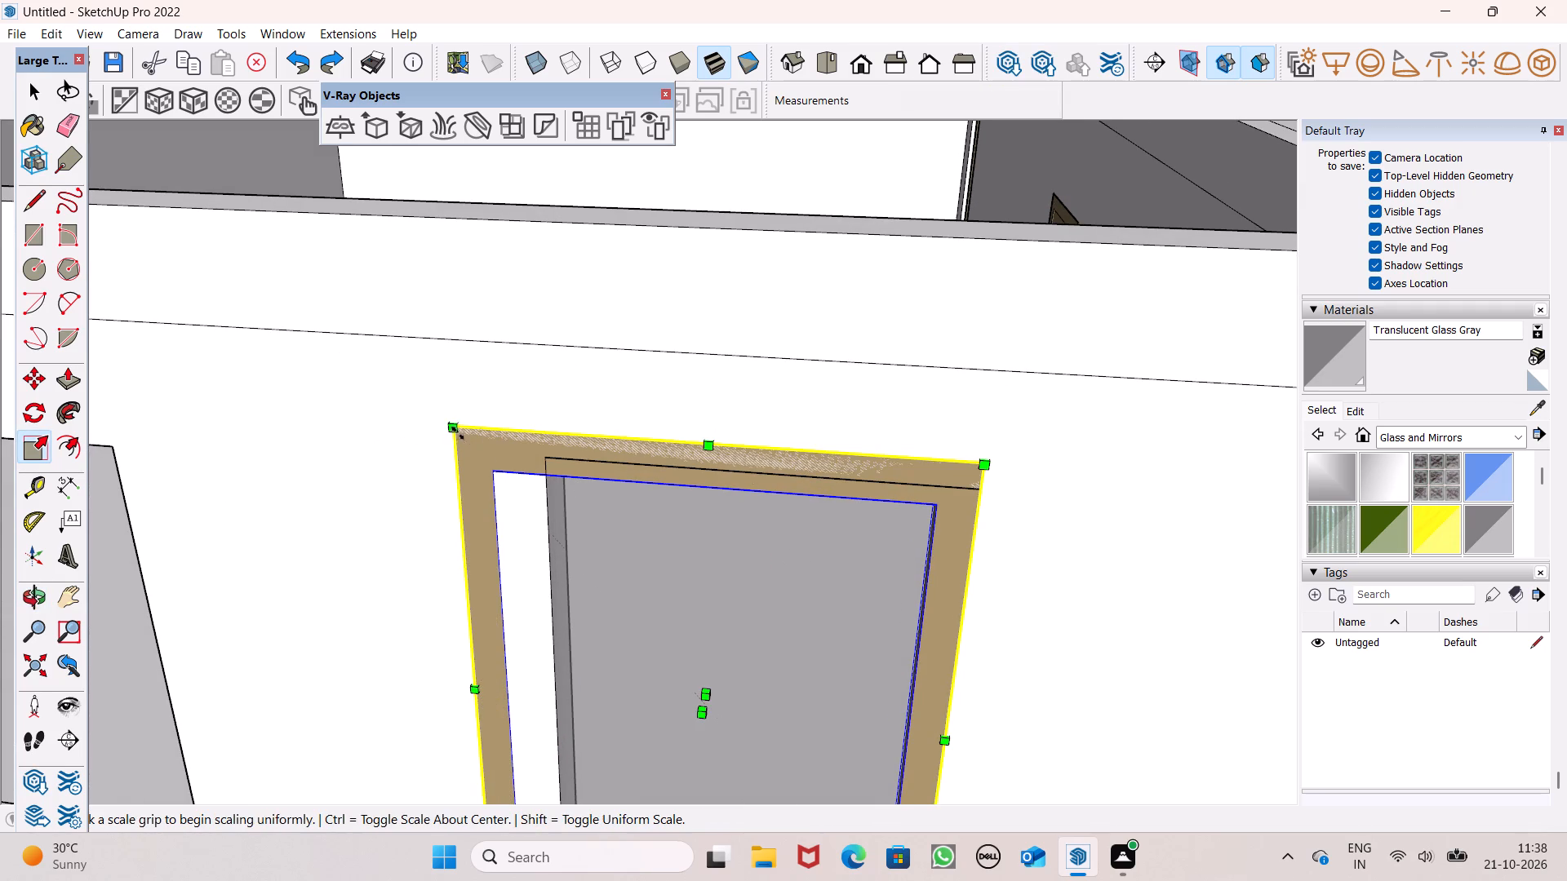
pyautogui.moveTo(455, 437); pyautogui.dragTo(517, 488)
pyautogui.moveTo(448, 432); pyautogui.dragTo(486, 480)
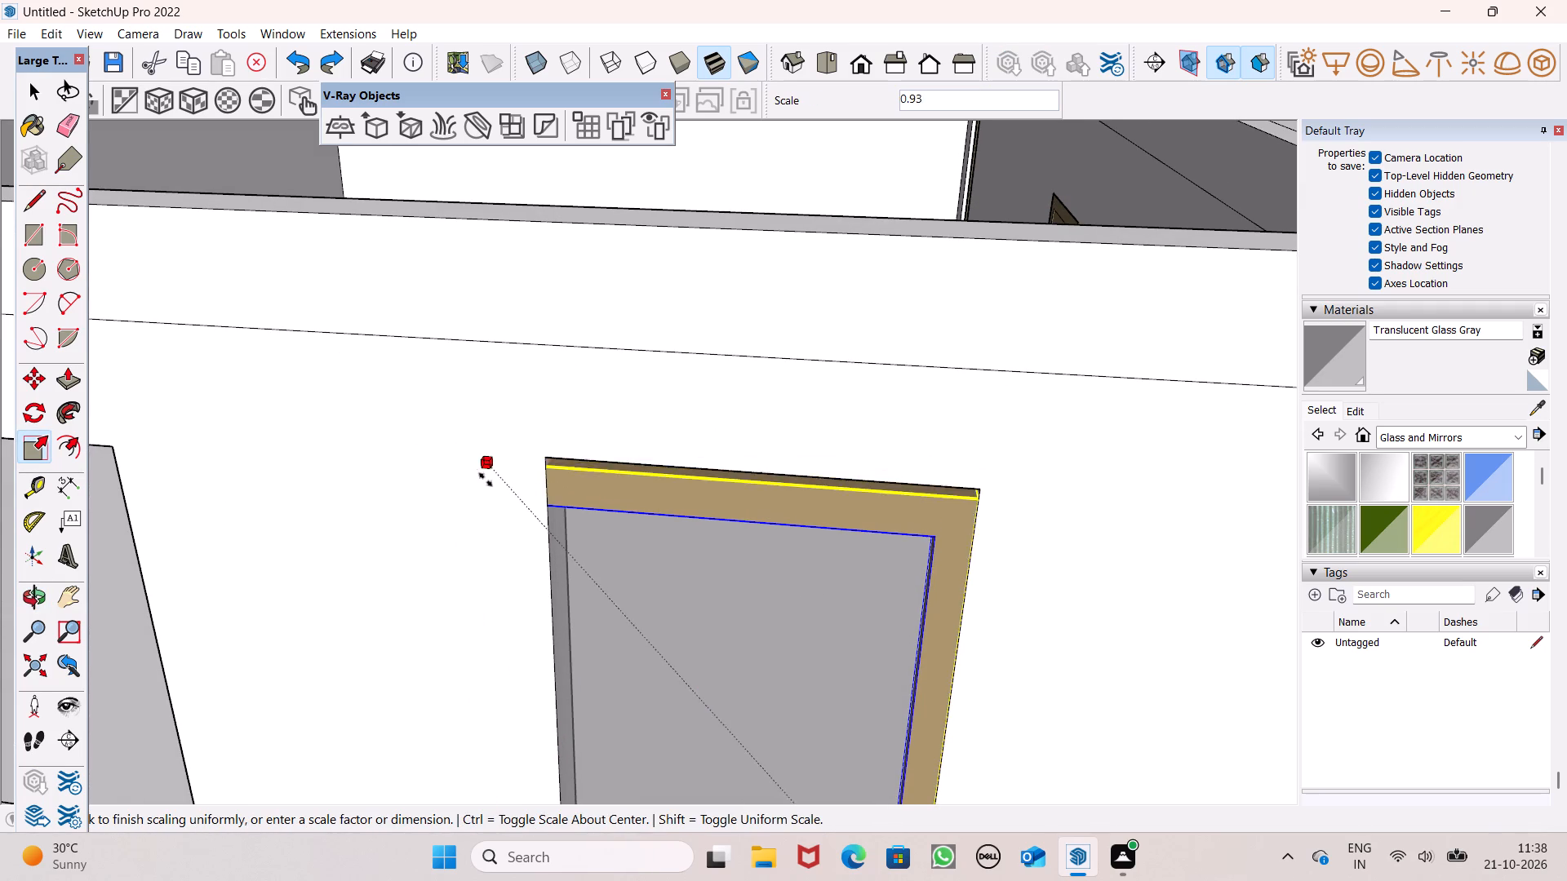
pyautogui.moveTo(486, 480); pyautogui.dragTo(558, 524)
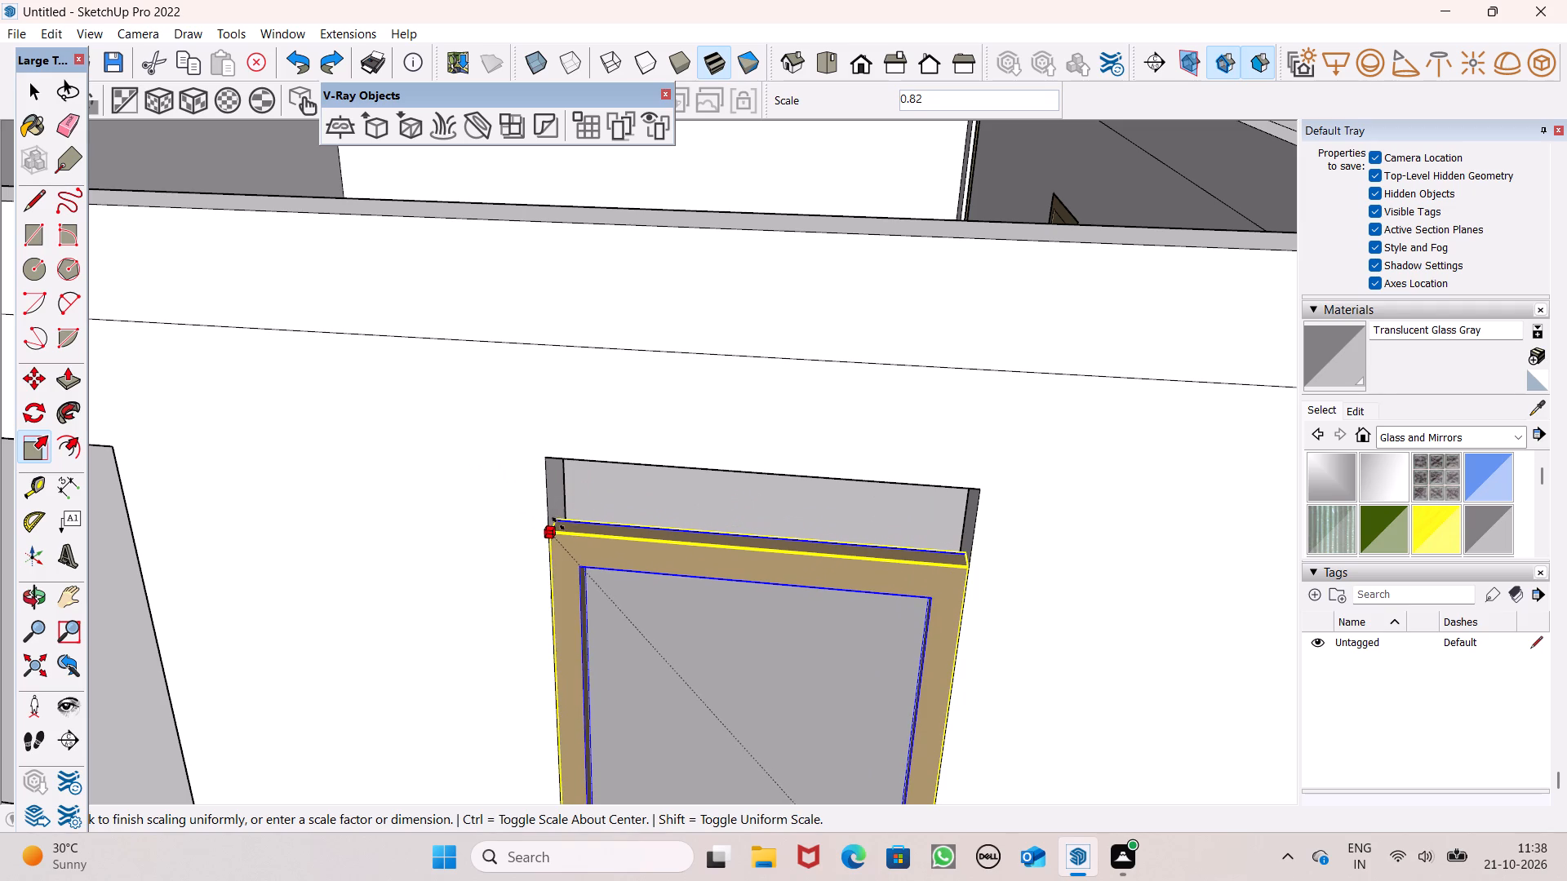
pyautogui.moveTo(558, 524); pyautogui.dragTo(557, 522)
pyautogui.moveTo(752, 535); pyautogui.dragTo(749, 475)
pyautogui.press('space')
# Copy the fitted side-wall window about 10' 9 1/16" straight down into the ground-floor opening below.
pyautogui.scroll(-5, 761, 449)
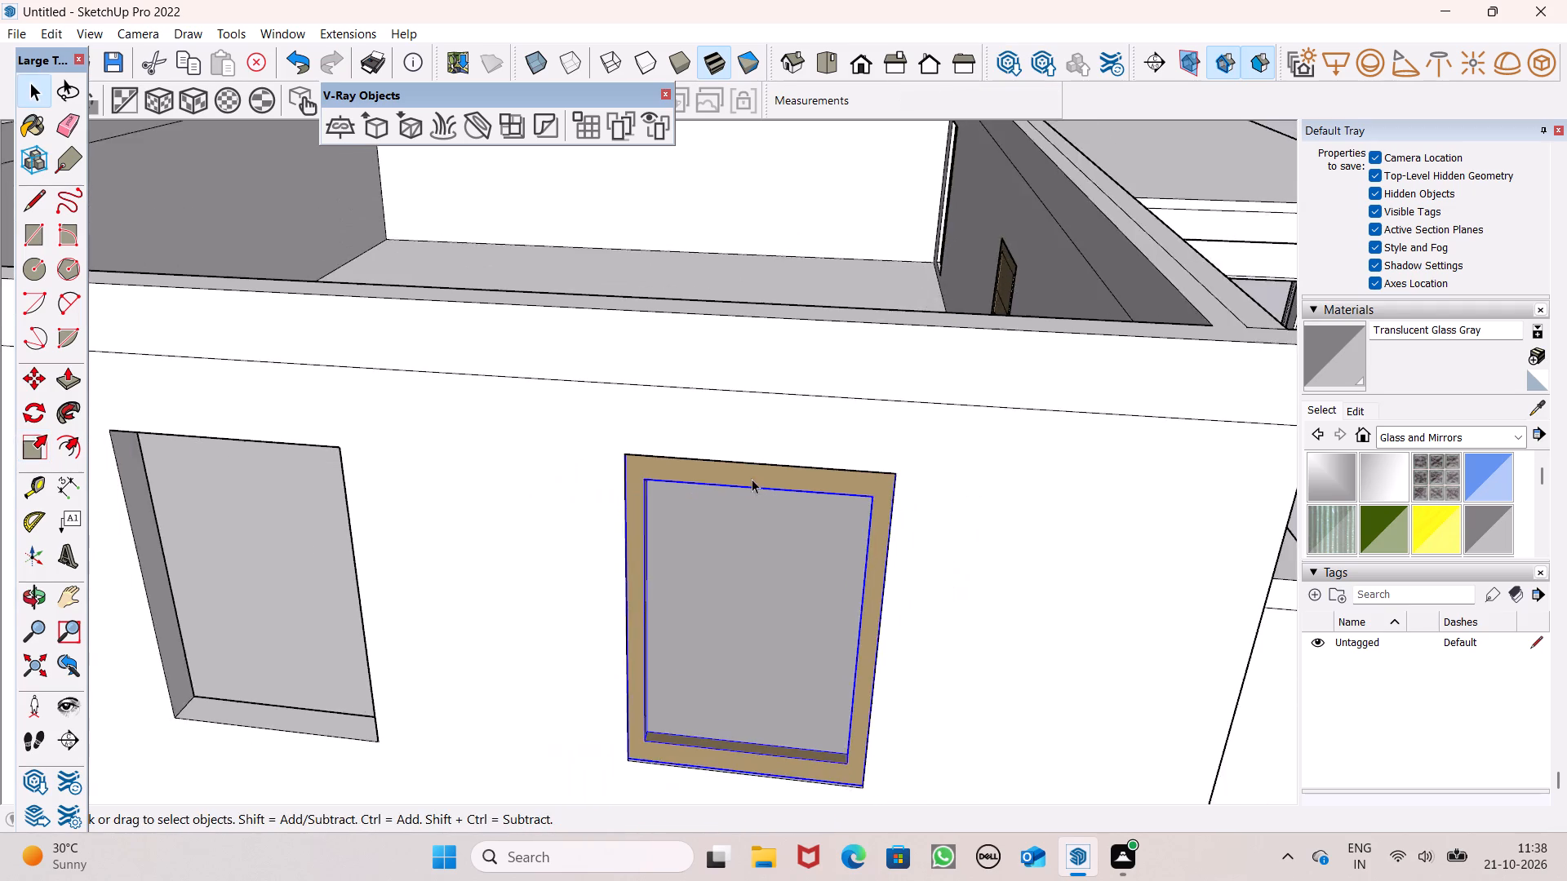
pyautogui.moveTo(752, 479); pyautogui.dragTo(751, 355, button='middle')
pyautogui.scroll(-12, 752, 333)
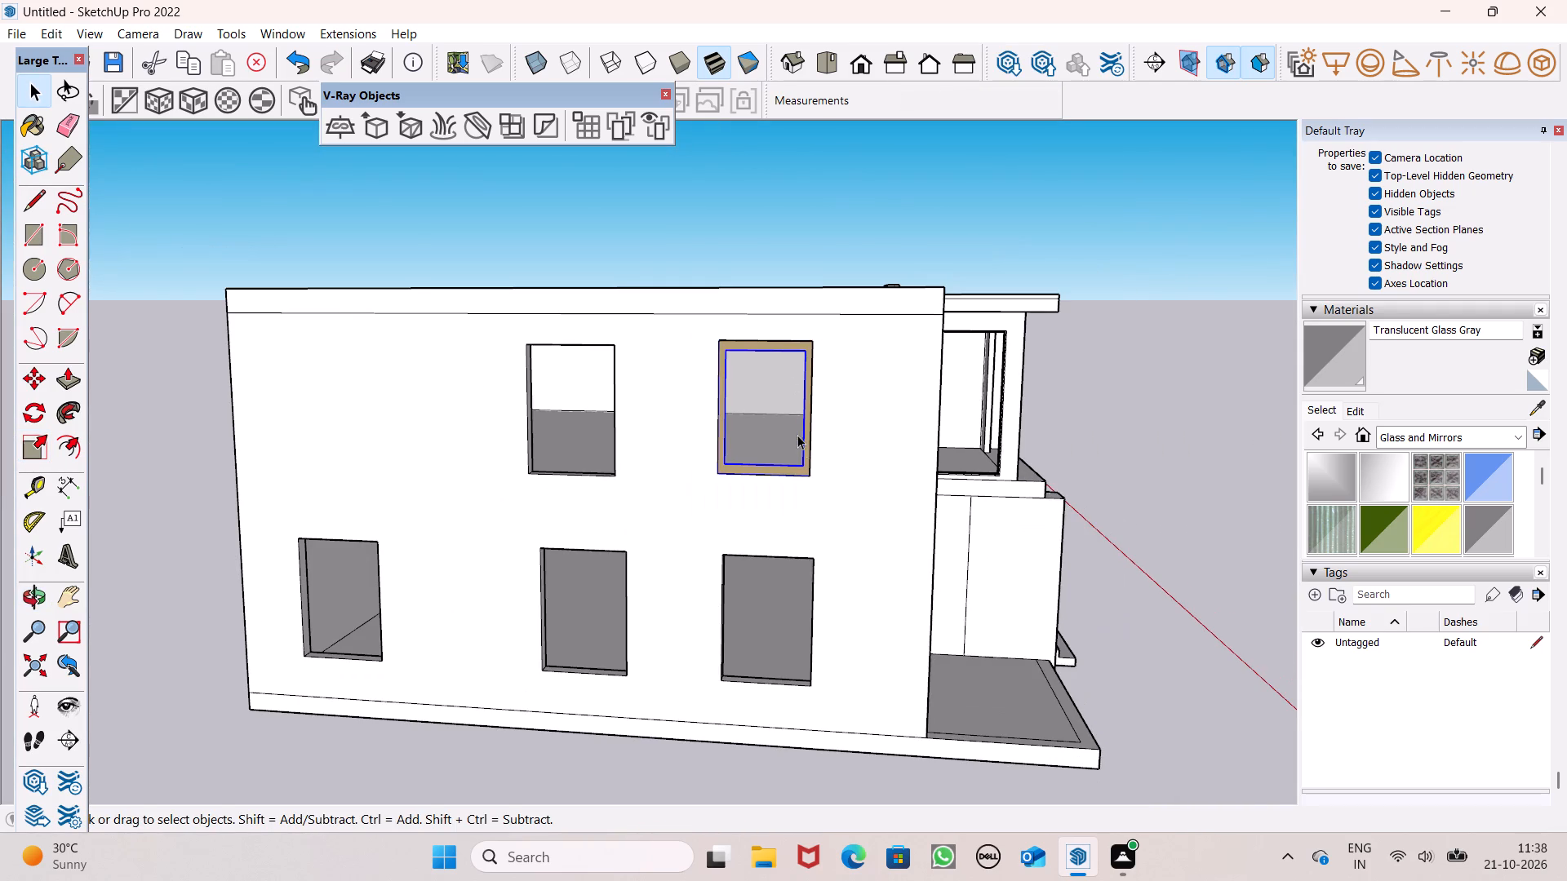
pyautogui.press('m')
pyautogui.press('Return')
pyautogui.moveTo(810, 468); pyautogui.dragTo(813, 654)
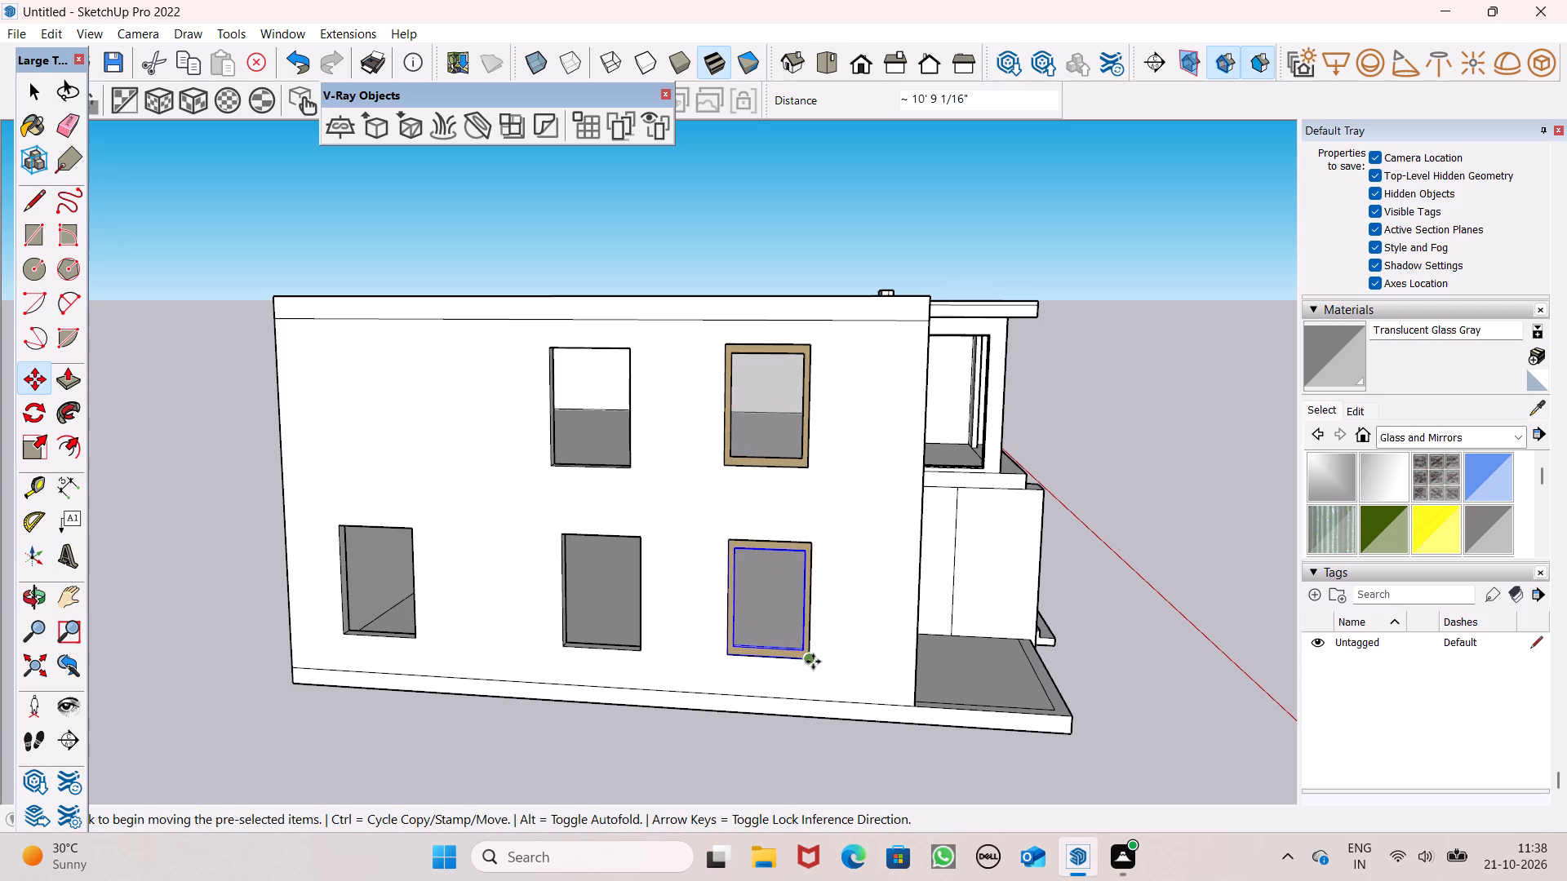
# Copy the window about 9' 6" along the wall into the middle ground-floor opening and up into the first-floor opening above.
pyautogui.moveTo(811, 662); pyautogui.dragTo(633, 648)
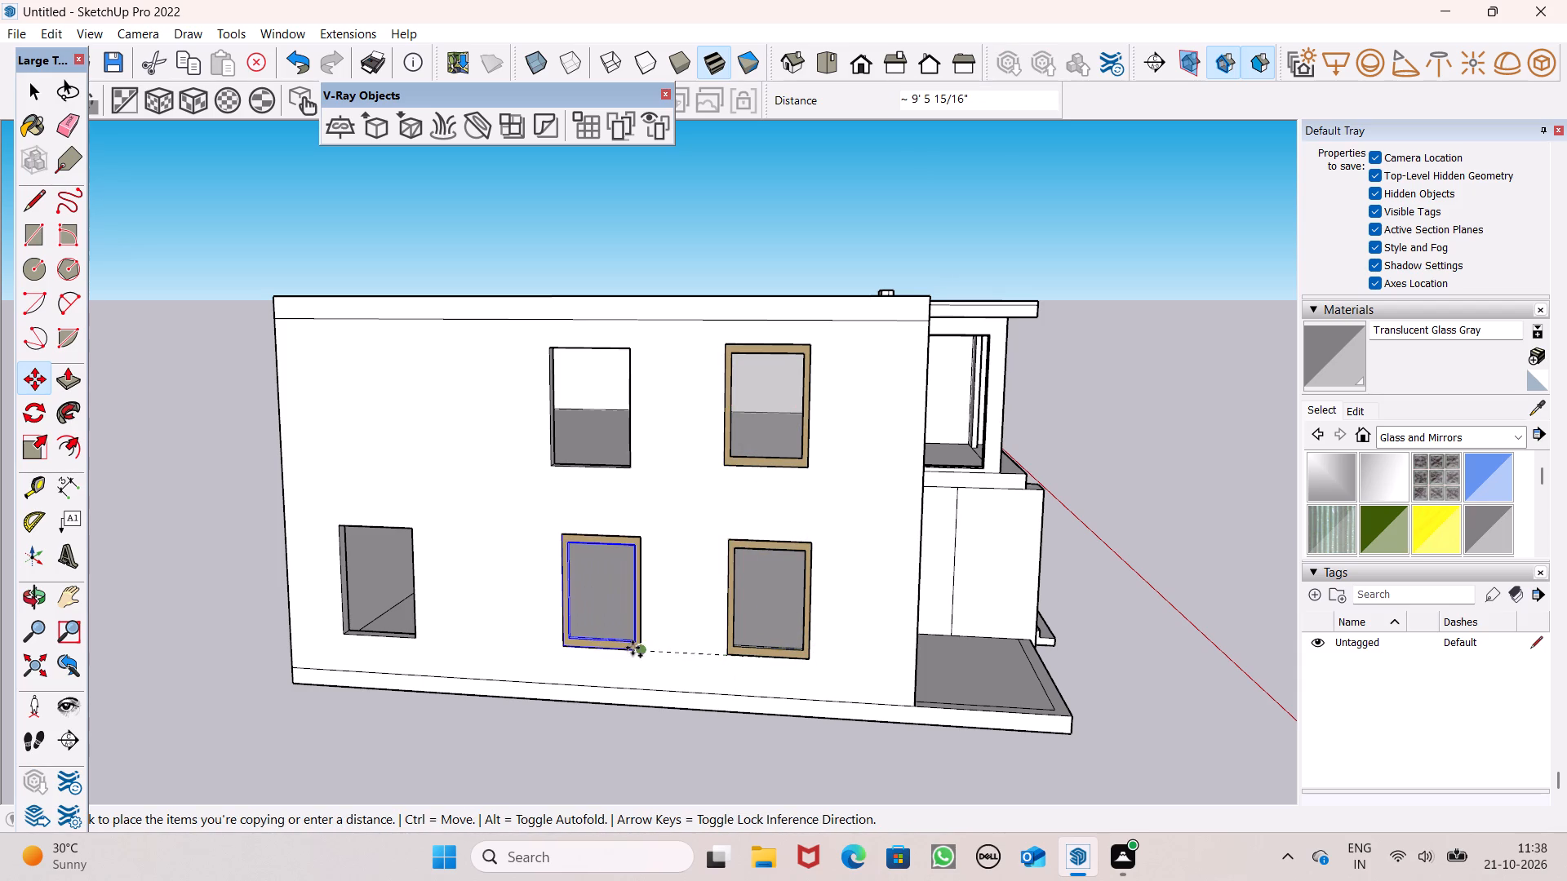
pyautogui.moveTo(633, 648); pyautogui.dragTo(642, 643)
pyautogui.moveTo(638, 653); pyautogui.dragTo(638, 598)
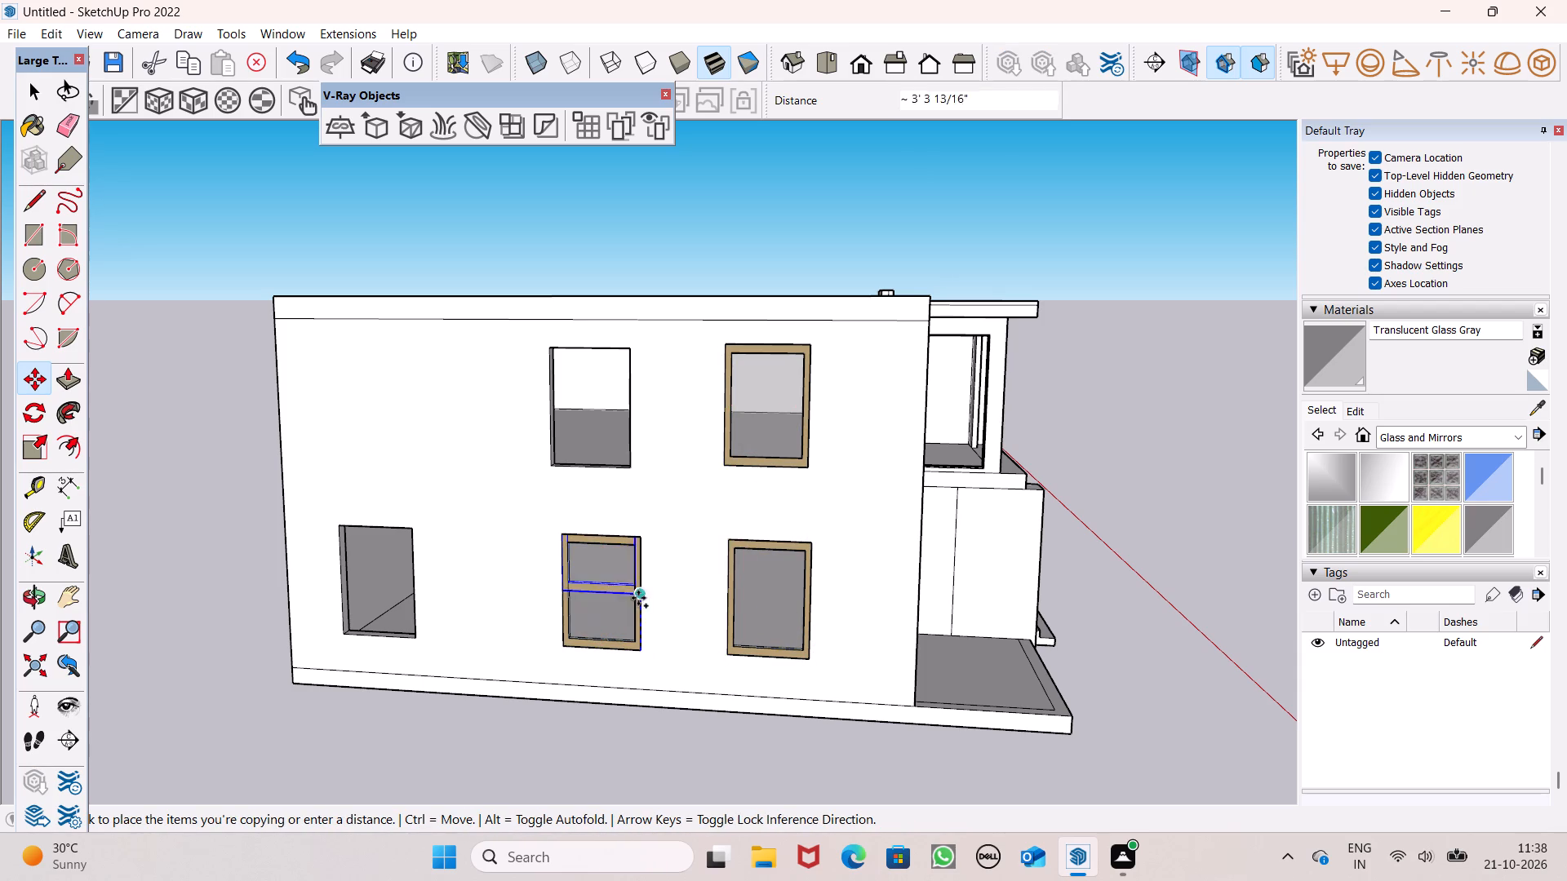
pyautogui.moveTo(638, 598); pyautogui.dragTo(628, 459)
# Copy the side-wall window into the remaining ground-floor opening nearest the rear of the house.
pyautogui.scroll(-7, 717, 392)
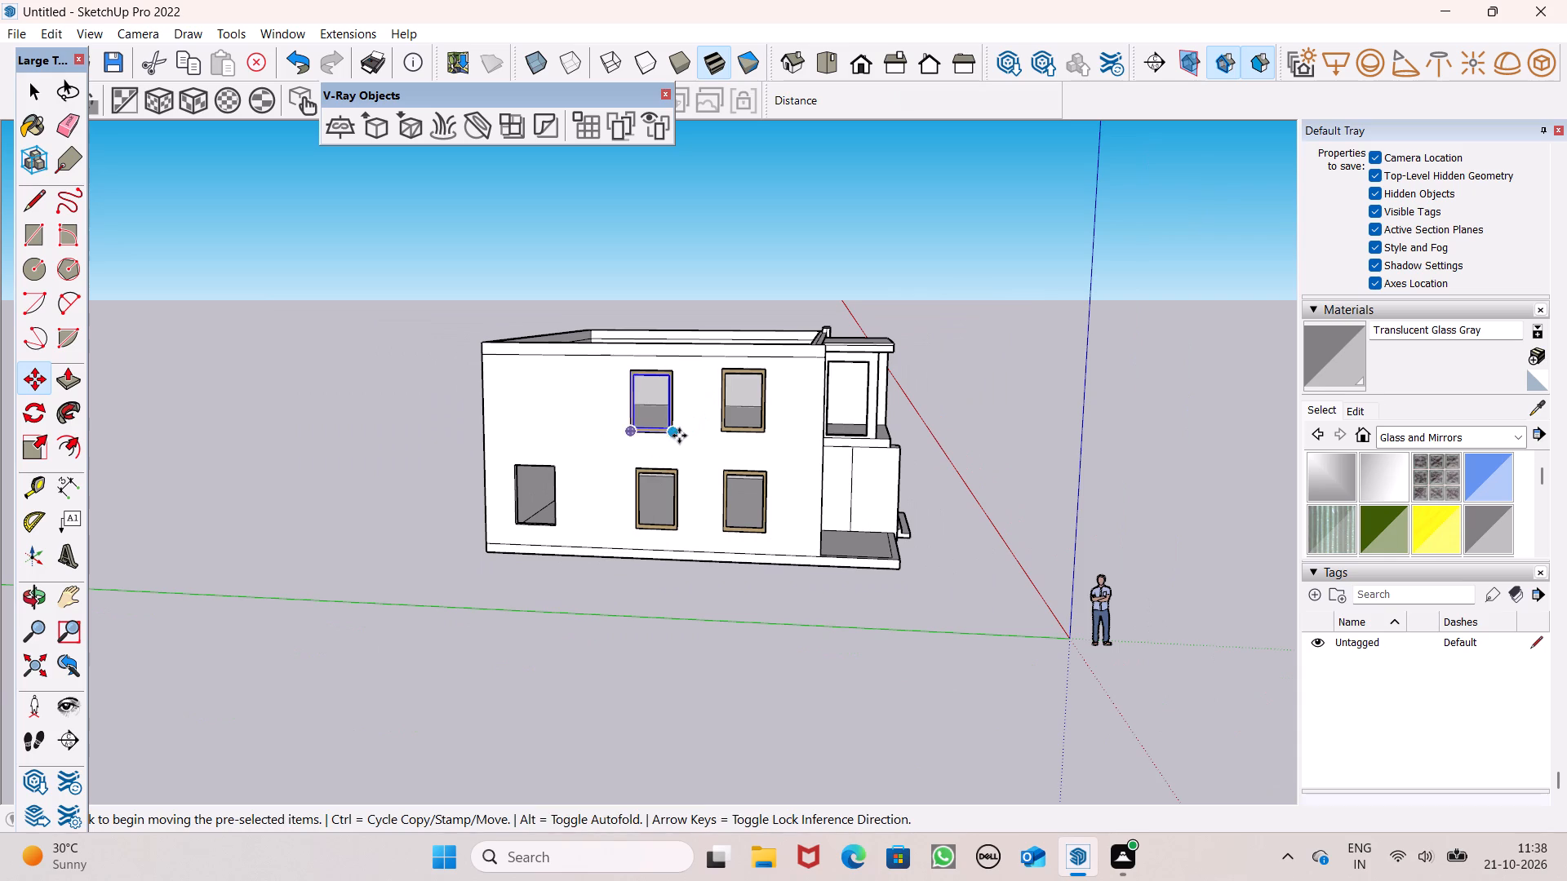
pyautogui.moveTo(675, 432); pyautogui.dragTo(562, 531)
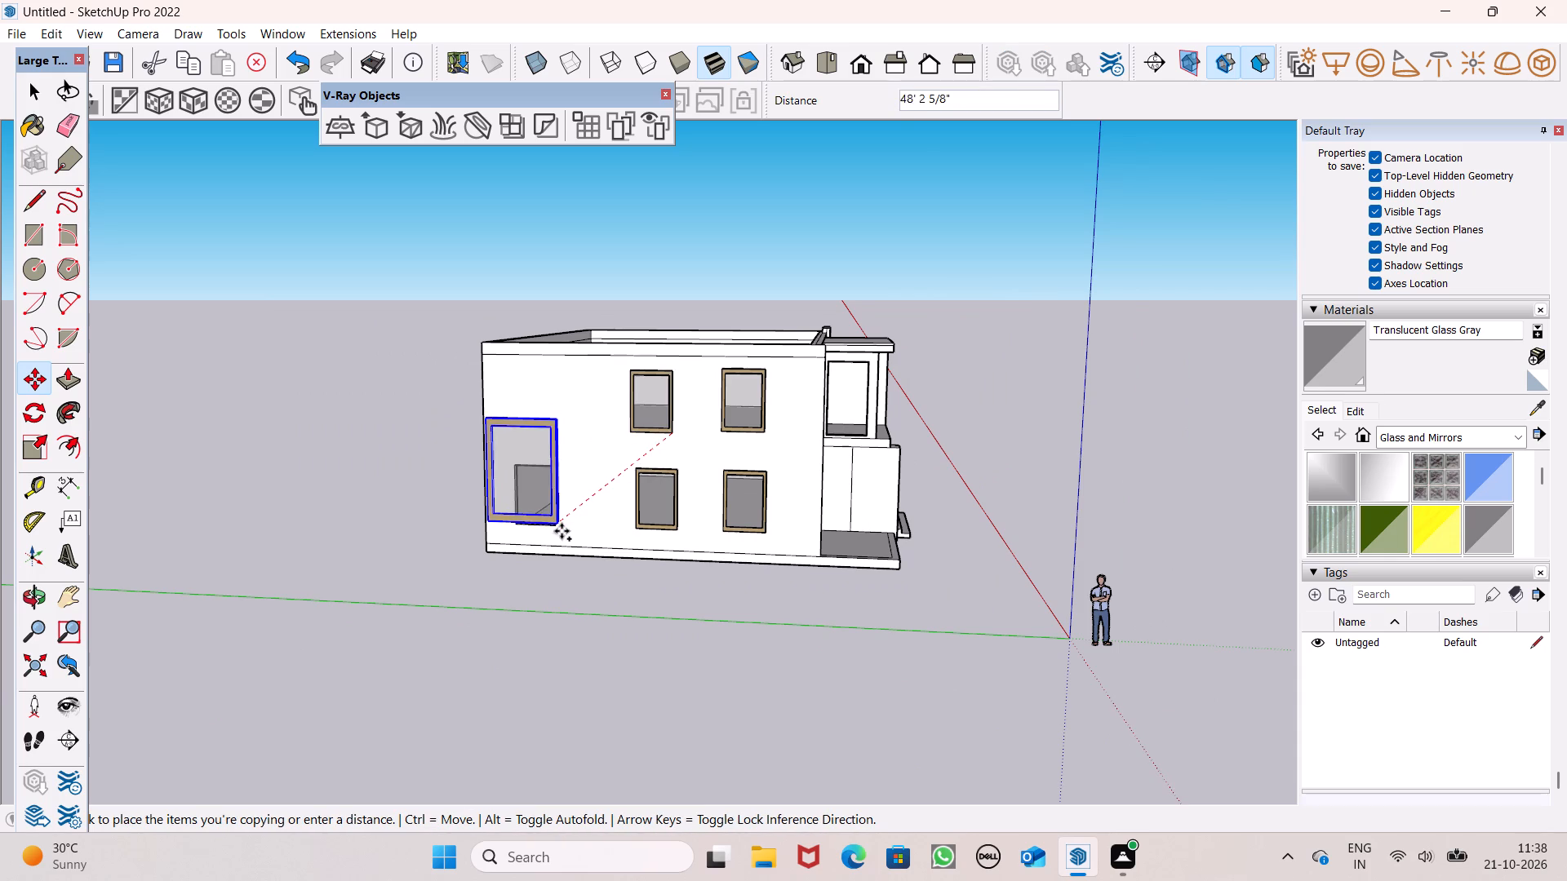
pyautogui.moveTo(562, 531); pyautogui.dragTo(561, 529)
pyautogui.press('space')
pyautogui.click(645, 615)
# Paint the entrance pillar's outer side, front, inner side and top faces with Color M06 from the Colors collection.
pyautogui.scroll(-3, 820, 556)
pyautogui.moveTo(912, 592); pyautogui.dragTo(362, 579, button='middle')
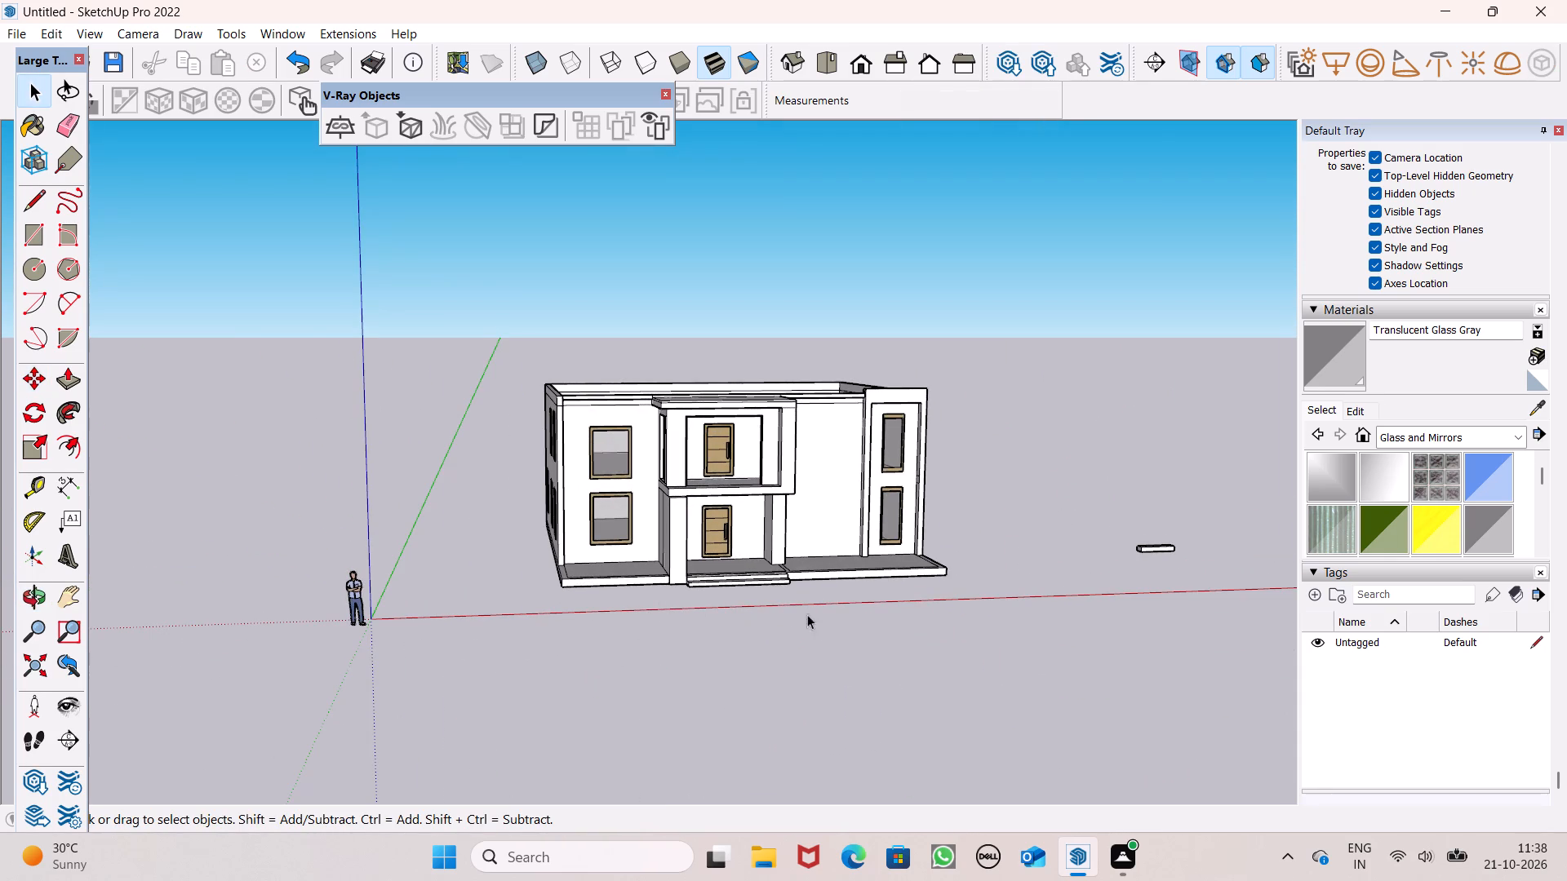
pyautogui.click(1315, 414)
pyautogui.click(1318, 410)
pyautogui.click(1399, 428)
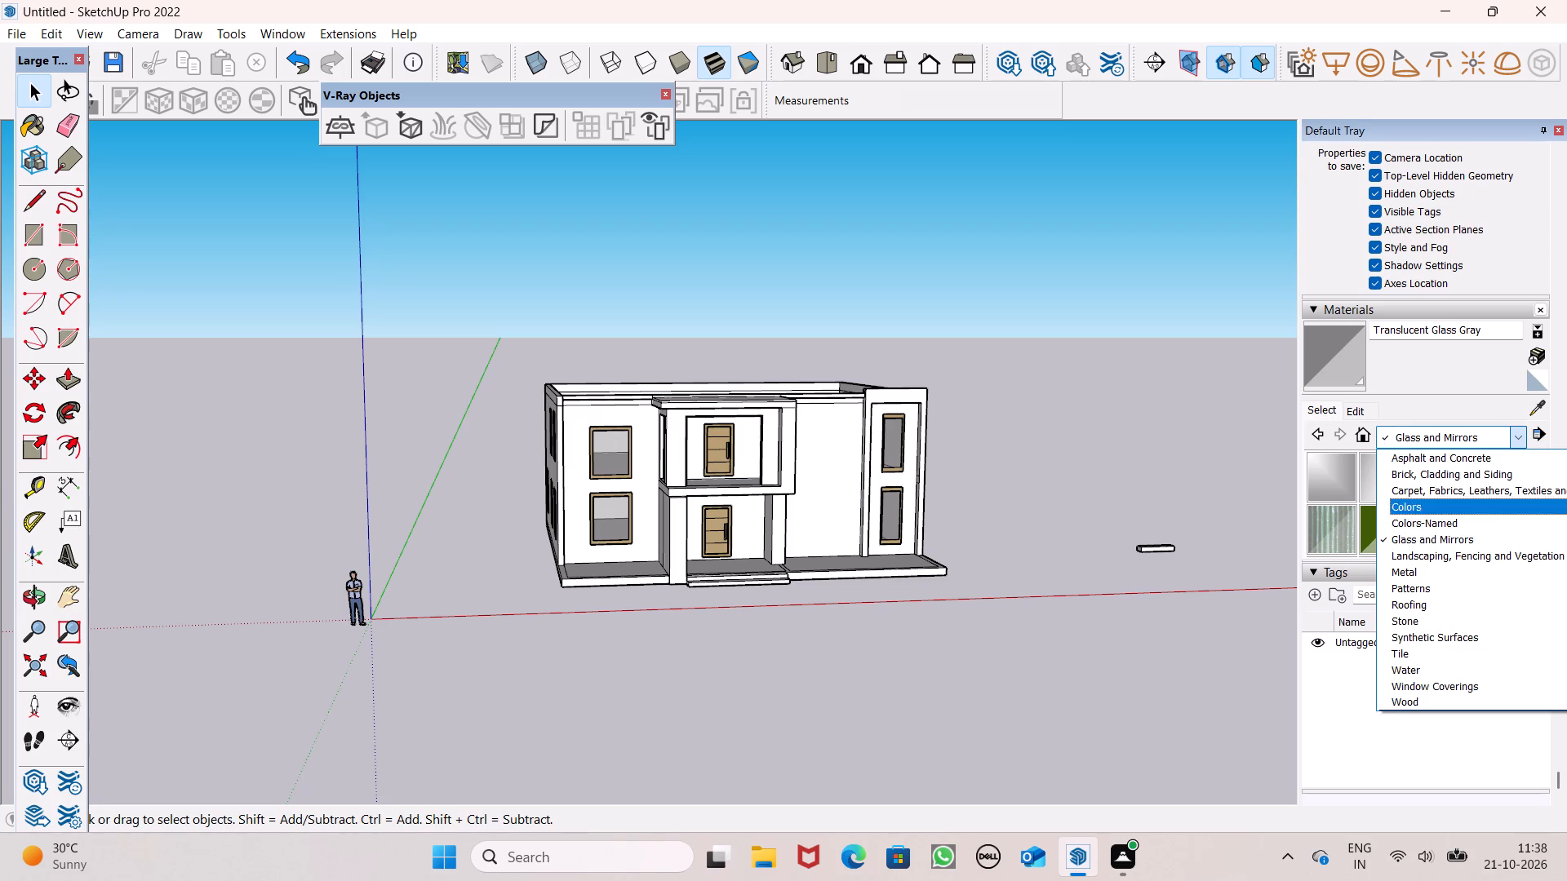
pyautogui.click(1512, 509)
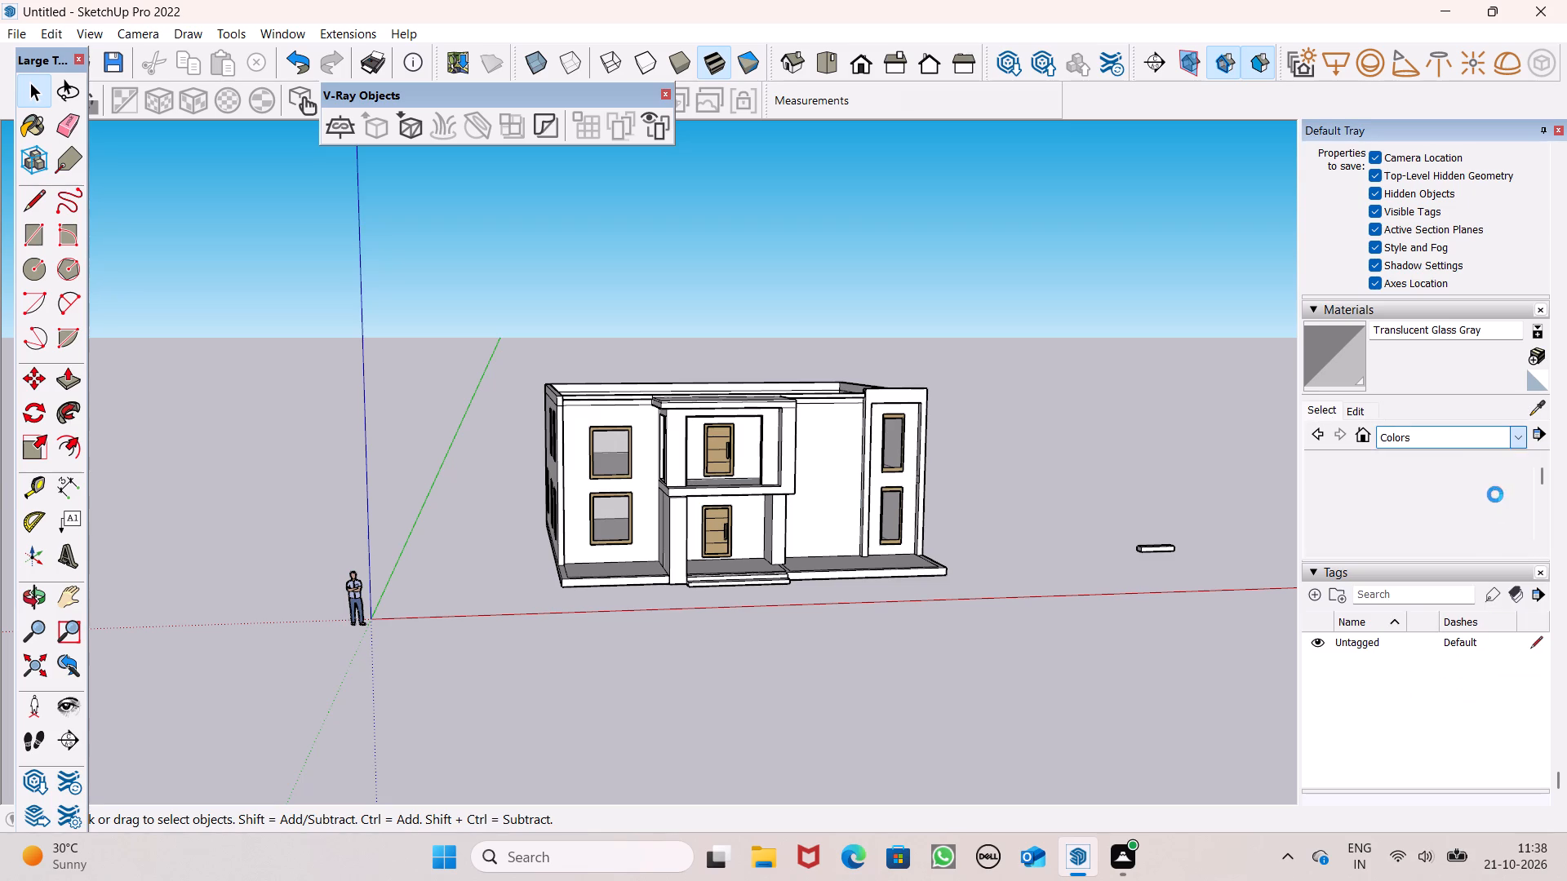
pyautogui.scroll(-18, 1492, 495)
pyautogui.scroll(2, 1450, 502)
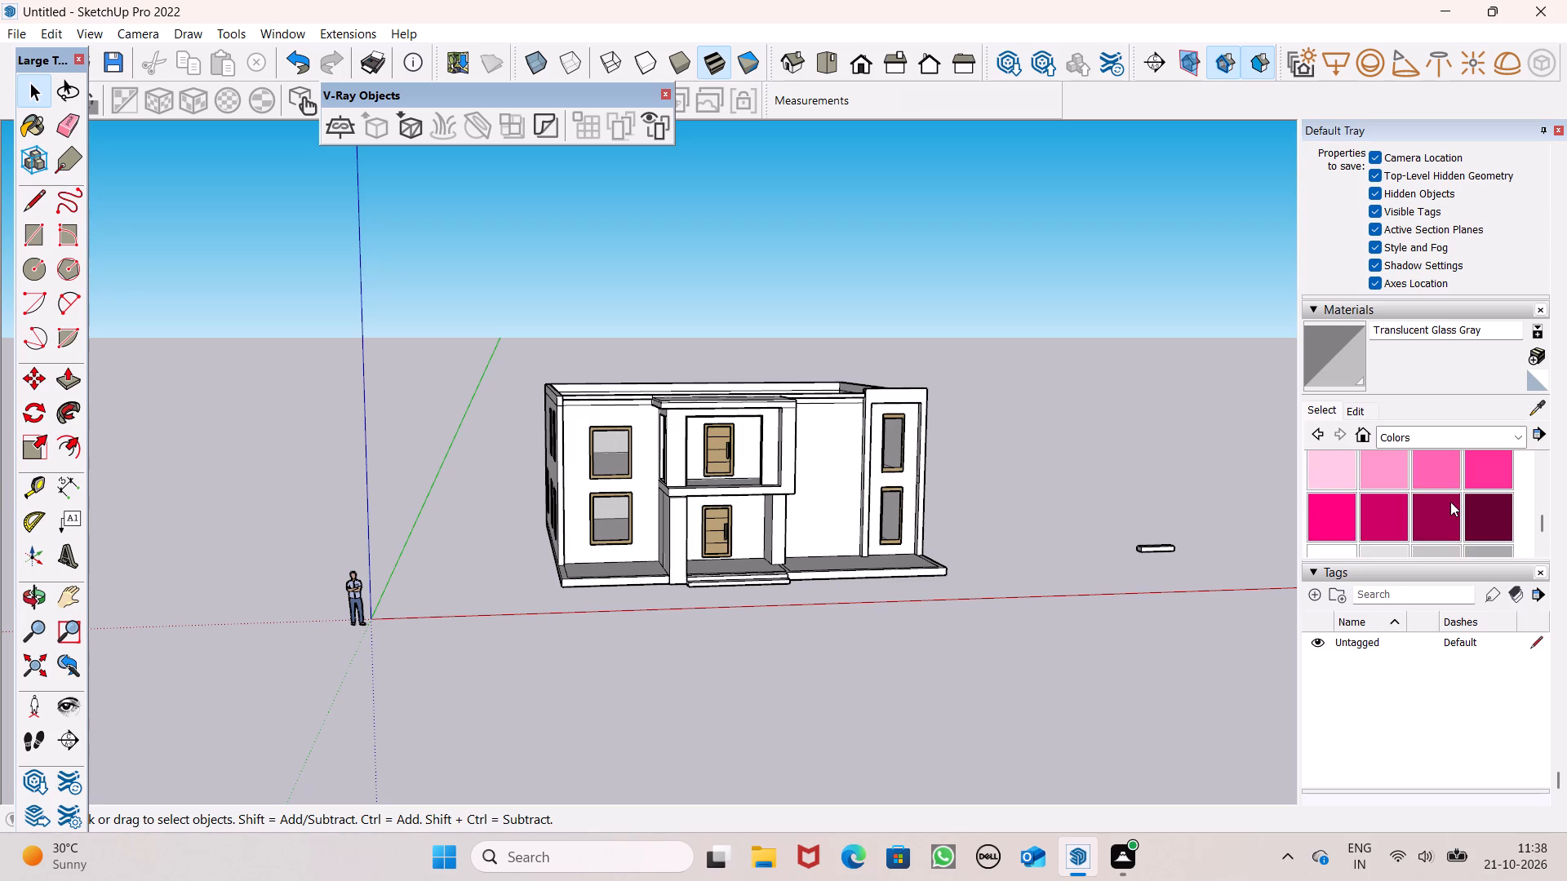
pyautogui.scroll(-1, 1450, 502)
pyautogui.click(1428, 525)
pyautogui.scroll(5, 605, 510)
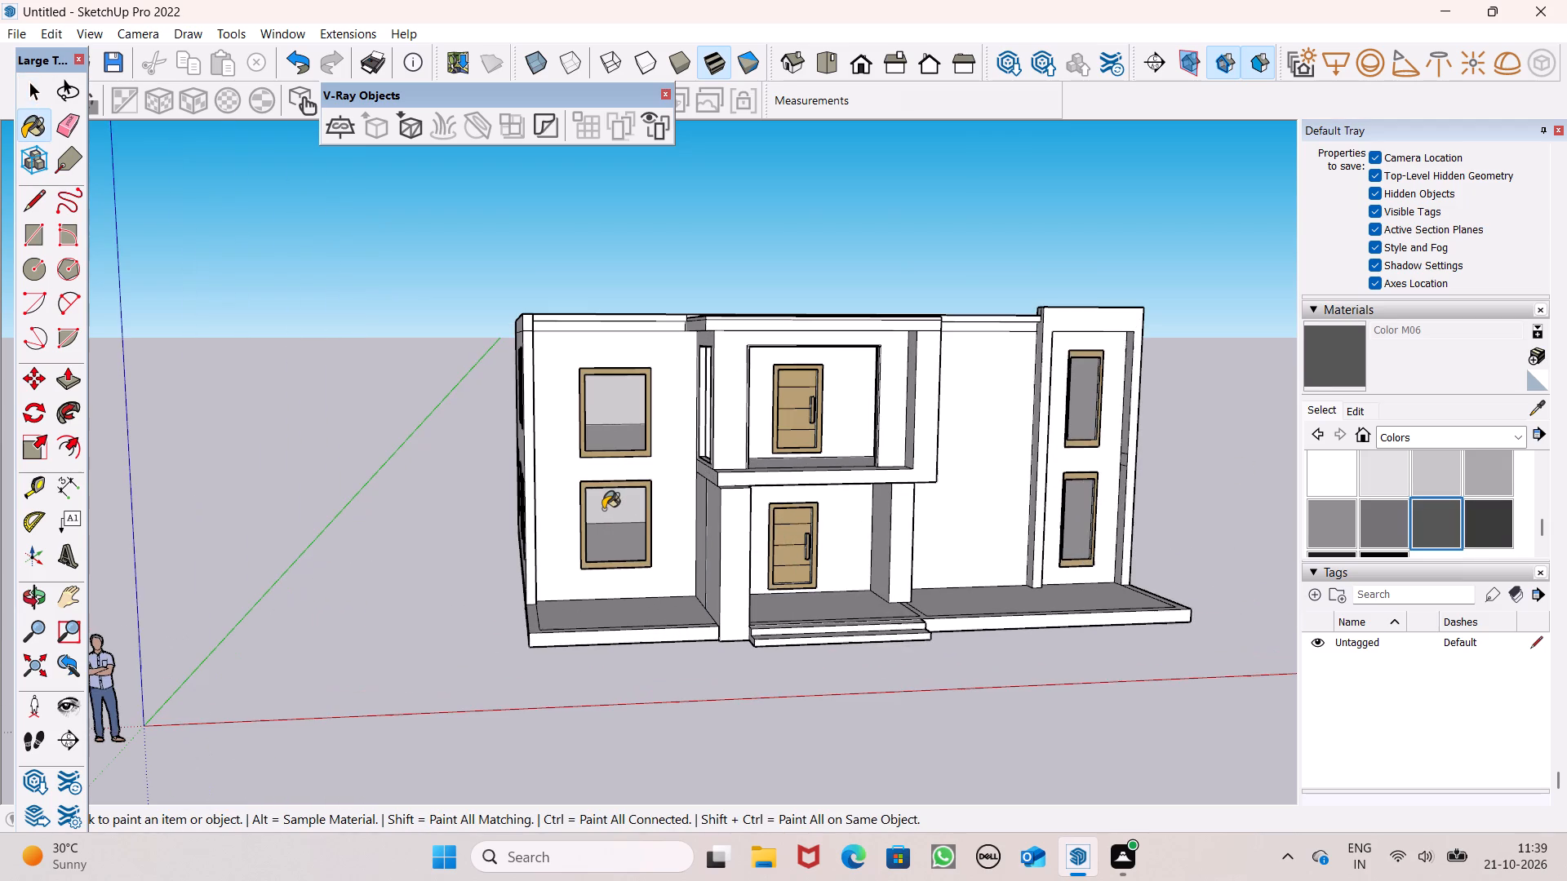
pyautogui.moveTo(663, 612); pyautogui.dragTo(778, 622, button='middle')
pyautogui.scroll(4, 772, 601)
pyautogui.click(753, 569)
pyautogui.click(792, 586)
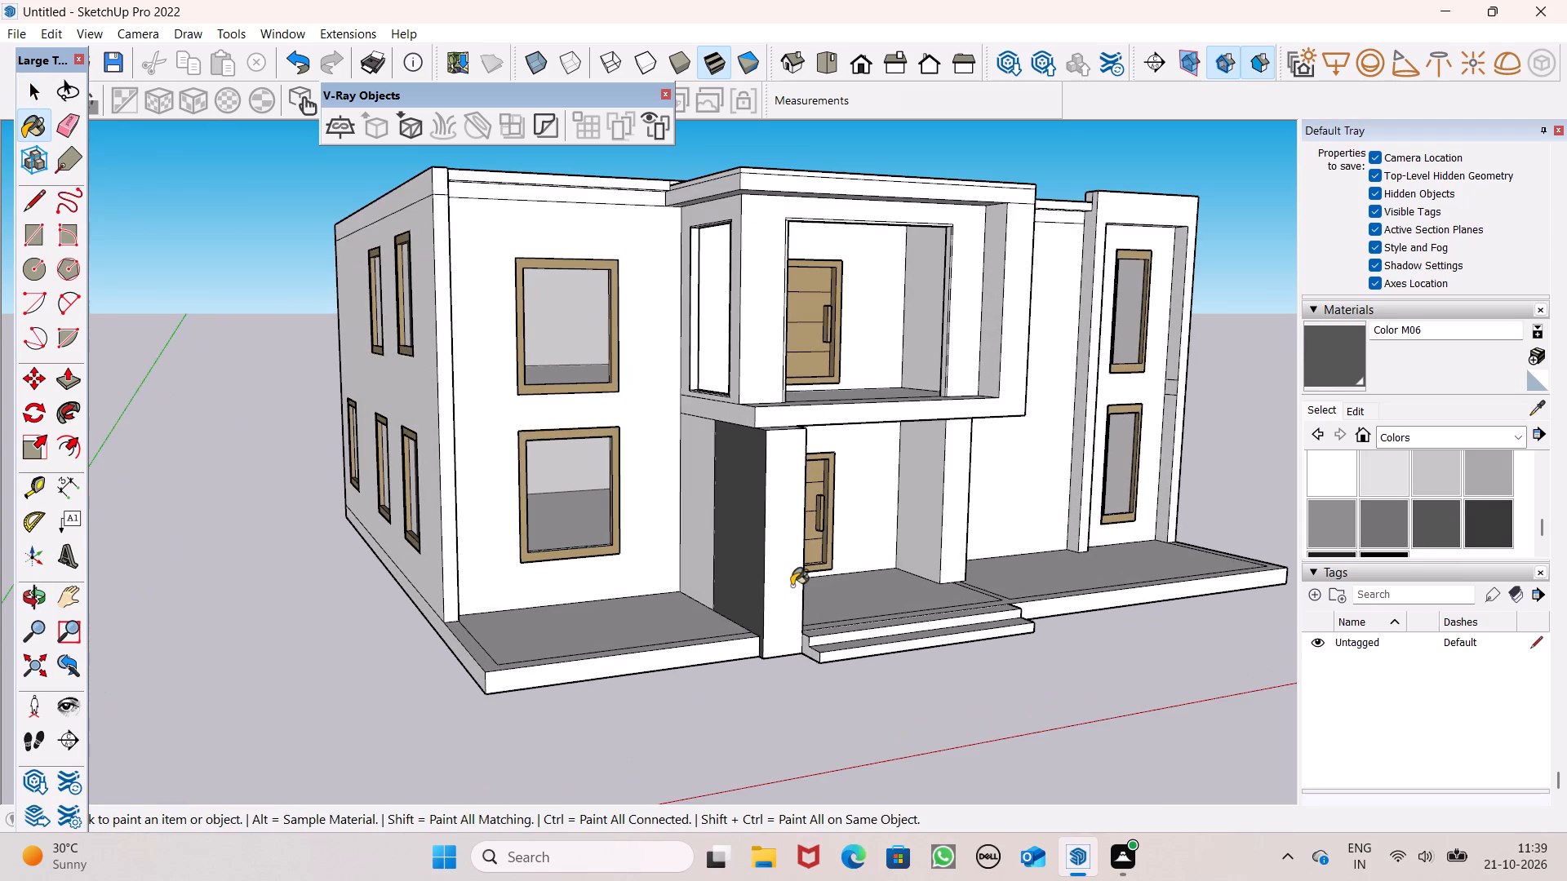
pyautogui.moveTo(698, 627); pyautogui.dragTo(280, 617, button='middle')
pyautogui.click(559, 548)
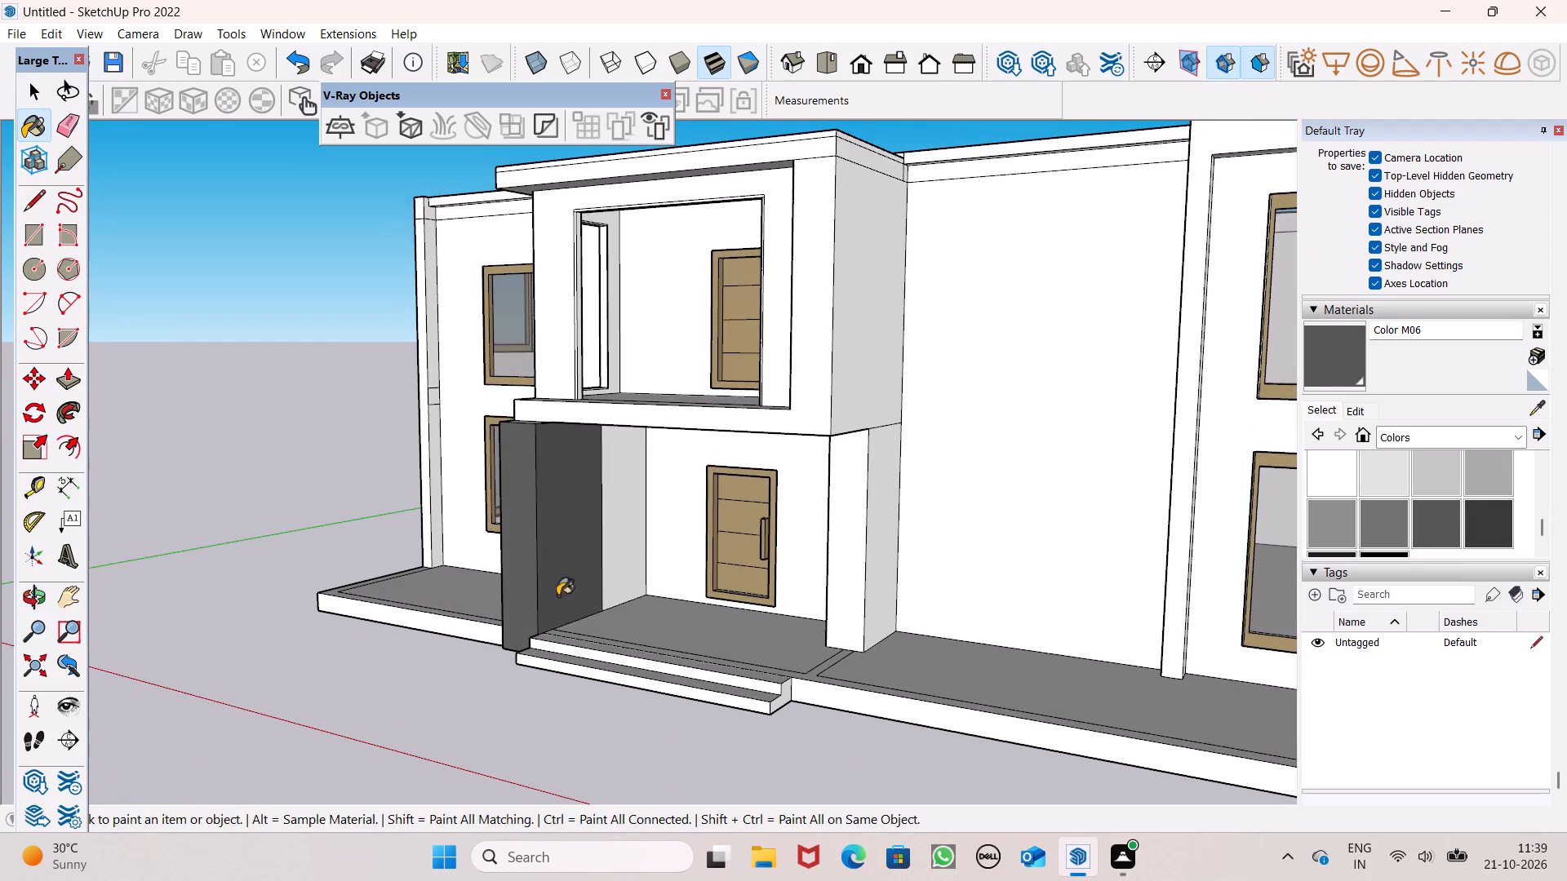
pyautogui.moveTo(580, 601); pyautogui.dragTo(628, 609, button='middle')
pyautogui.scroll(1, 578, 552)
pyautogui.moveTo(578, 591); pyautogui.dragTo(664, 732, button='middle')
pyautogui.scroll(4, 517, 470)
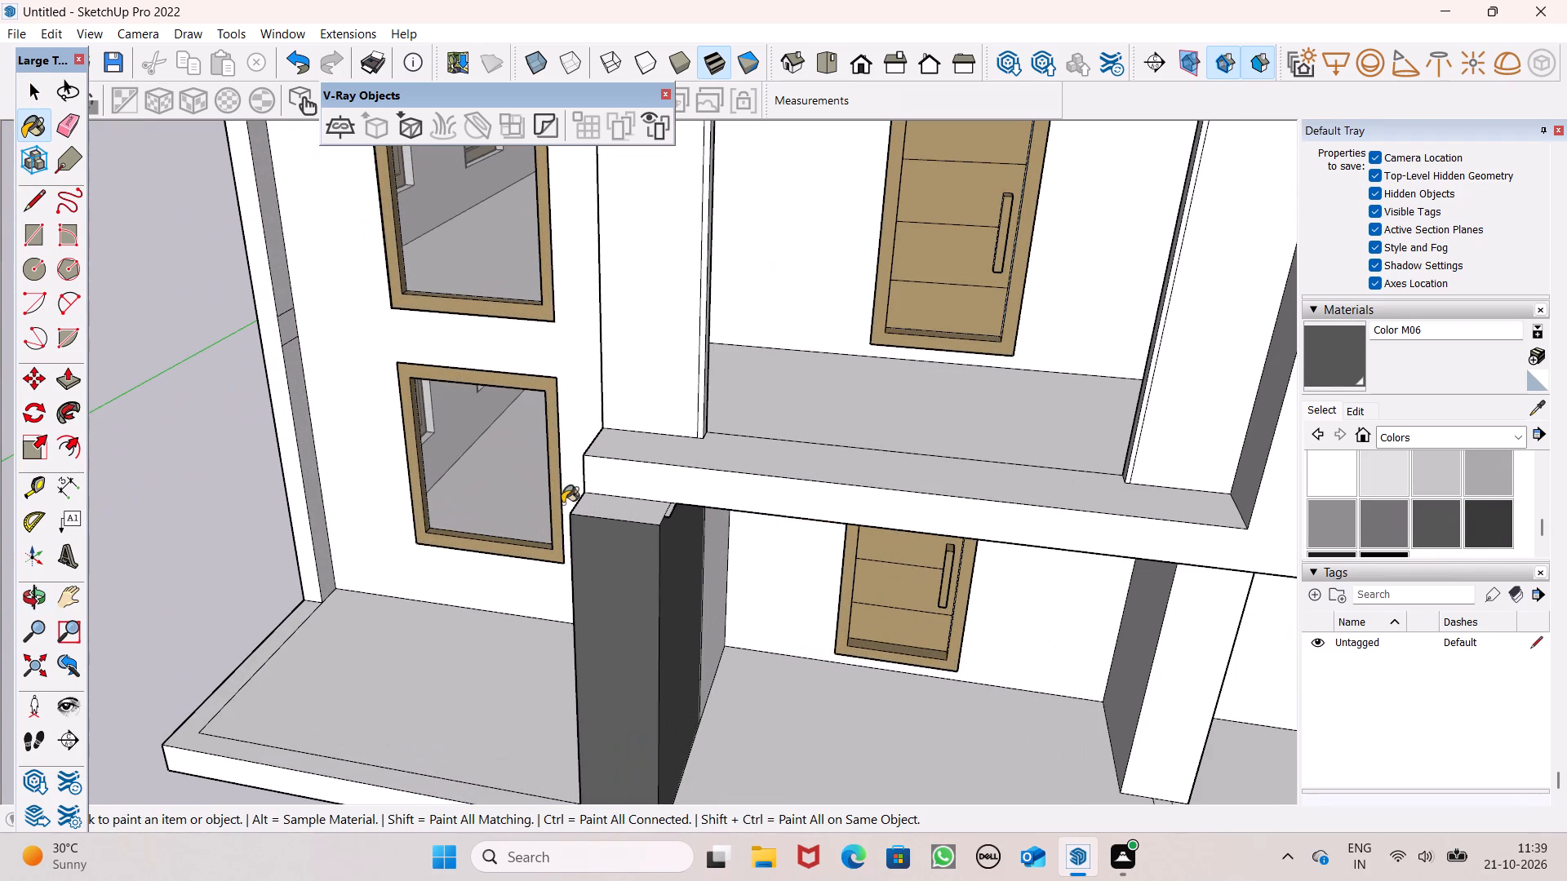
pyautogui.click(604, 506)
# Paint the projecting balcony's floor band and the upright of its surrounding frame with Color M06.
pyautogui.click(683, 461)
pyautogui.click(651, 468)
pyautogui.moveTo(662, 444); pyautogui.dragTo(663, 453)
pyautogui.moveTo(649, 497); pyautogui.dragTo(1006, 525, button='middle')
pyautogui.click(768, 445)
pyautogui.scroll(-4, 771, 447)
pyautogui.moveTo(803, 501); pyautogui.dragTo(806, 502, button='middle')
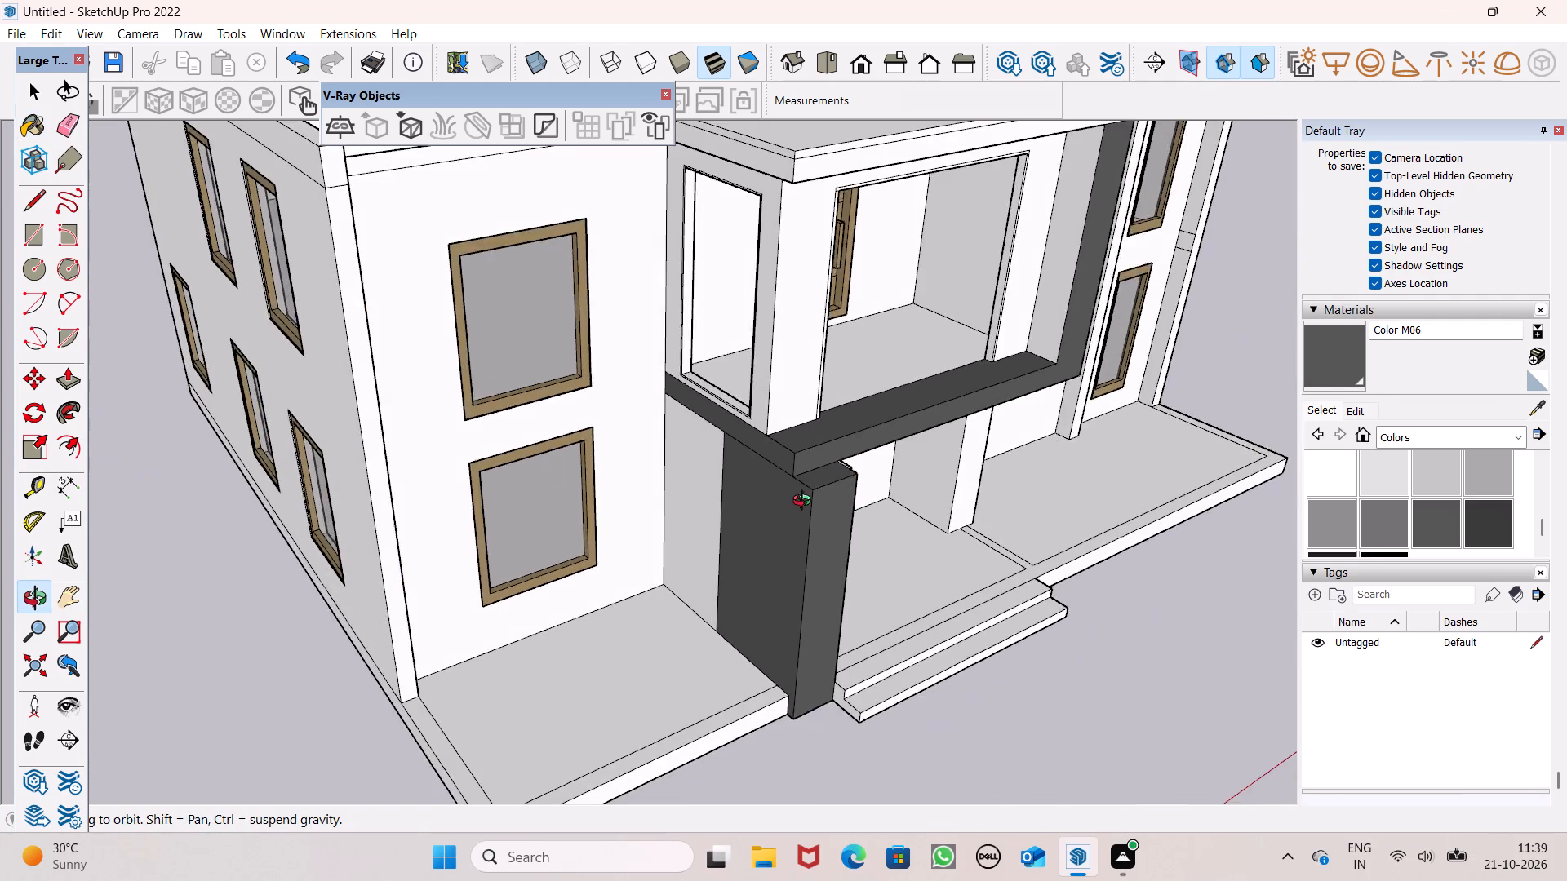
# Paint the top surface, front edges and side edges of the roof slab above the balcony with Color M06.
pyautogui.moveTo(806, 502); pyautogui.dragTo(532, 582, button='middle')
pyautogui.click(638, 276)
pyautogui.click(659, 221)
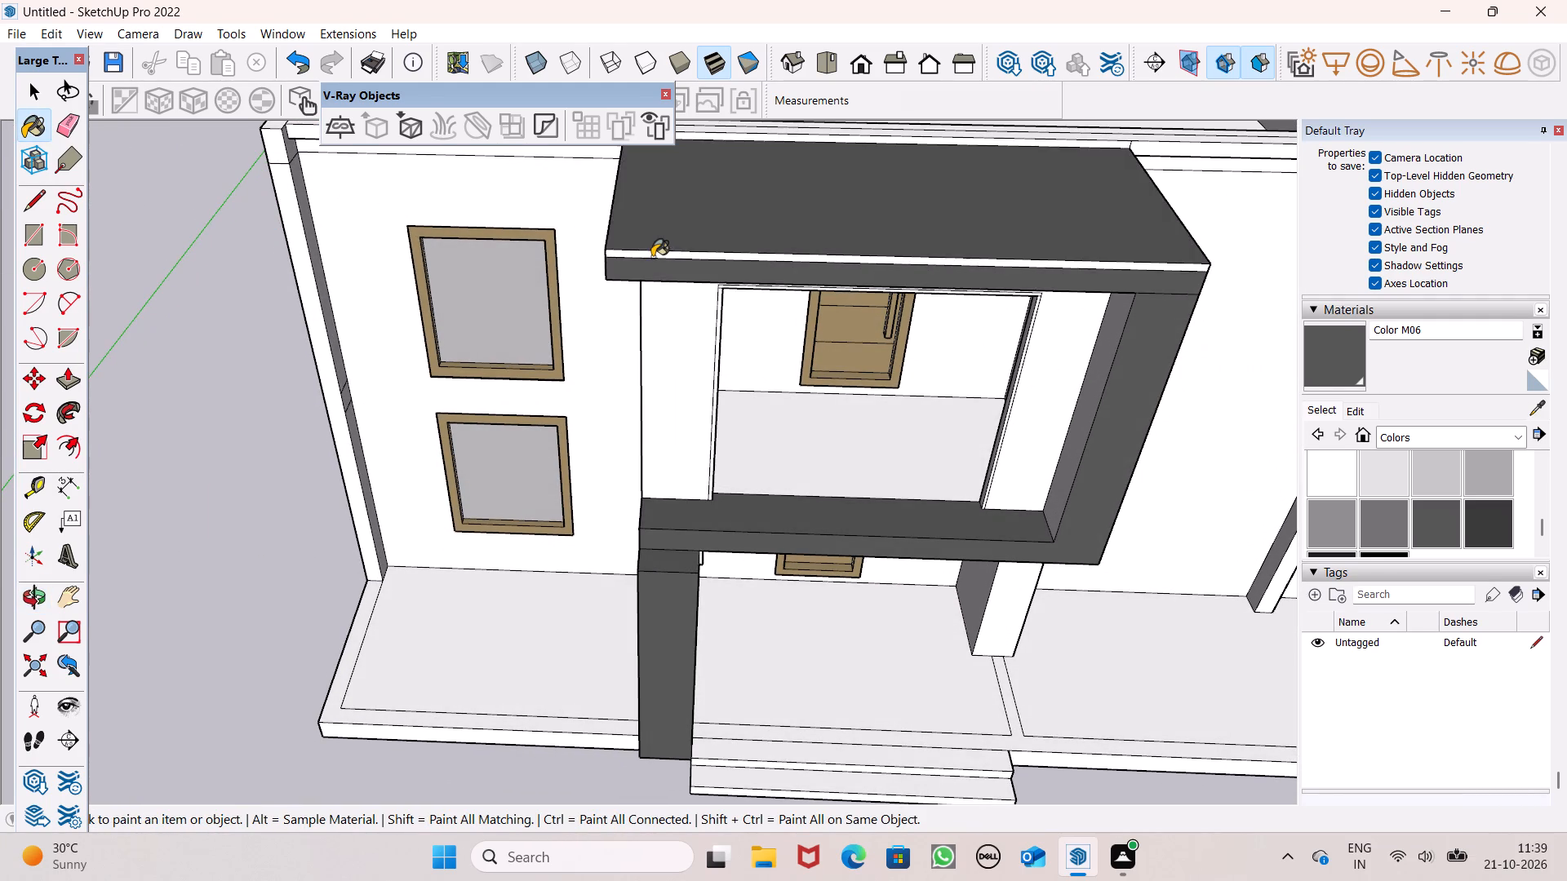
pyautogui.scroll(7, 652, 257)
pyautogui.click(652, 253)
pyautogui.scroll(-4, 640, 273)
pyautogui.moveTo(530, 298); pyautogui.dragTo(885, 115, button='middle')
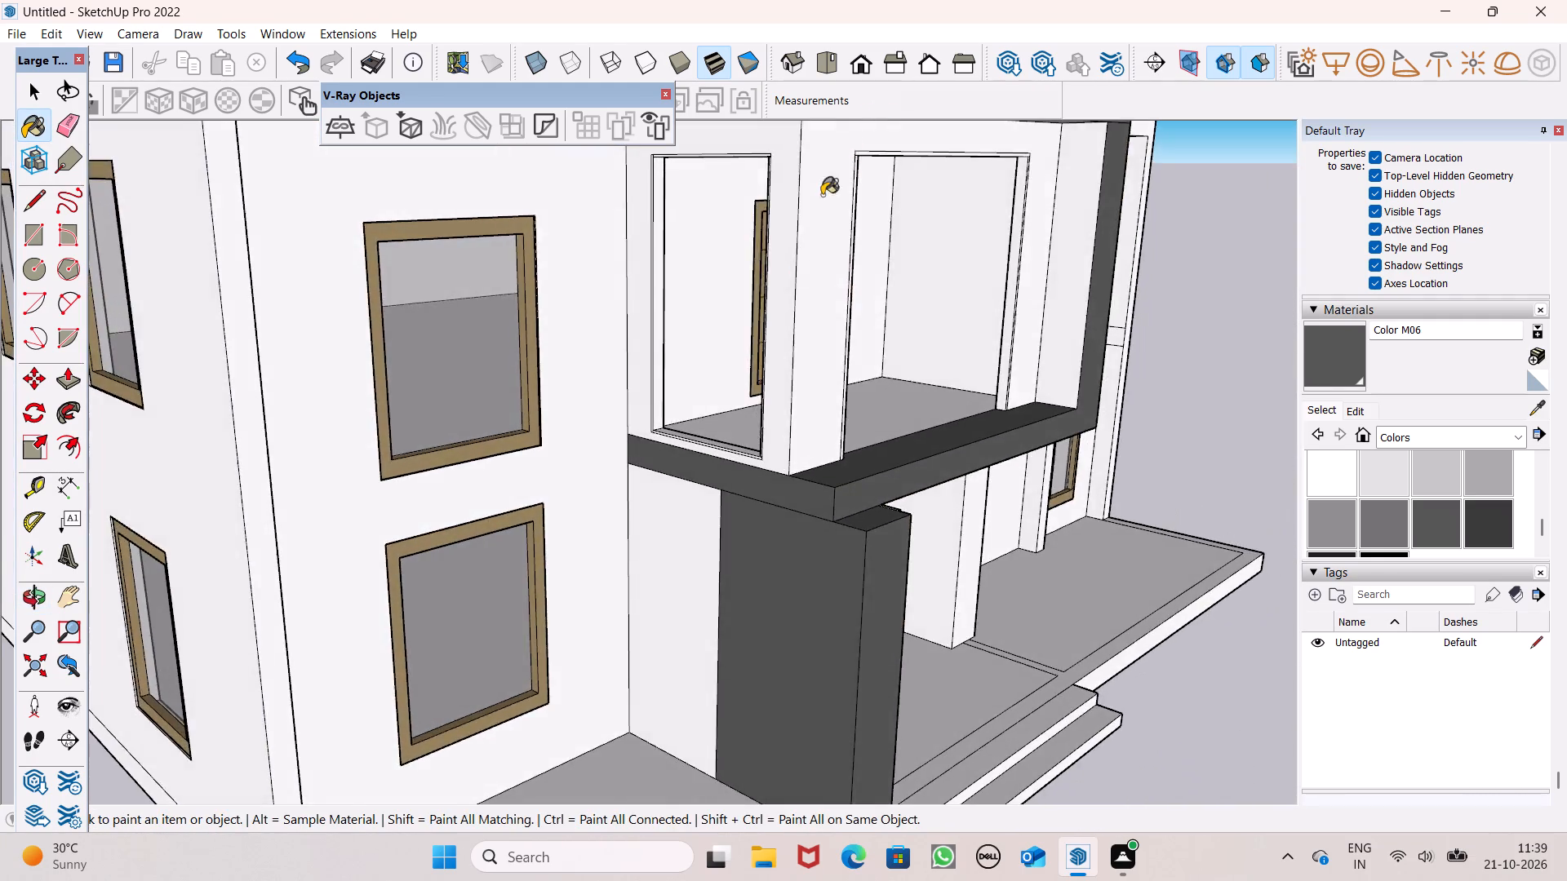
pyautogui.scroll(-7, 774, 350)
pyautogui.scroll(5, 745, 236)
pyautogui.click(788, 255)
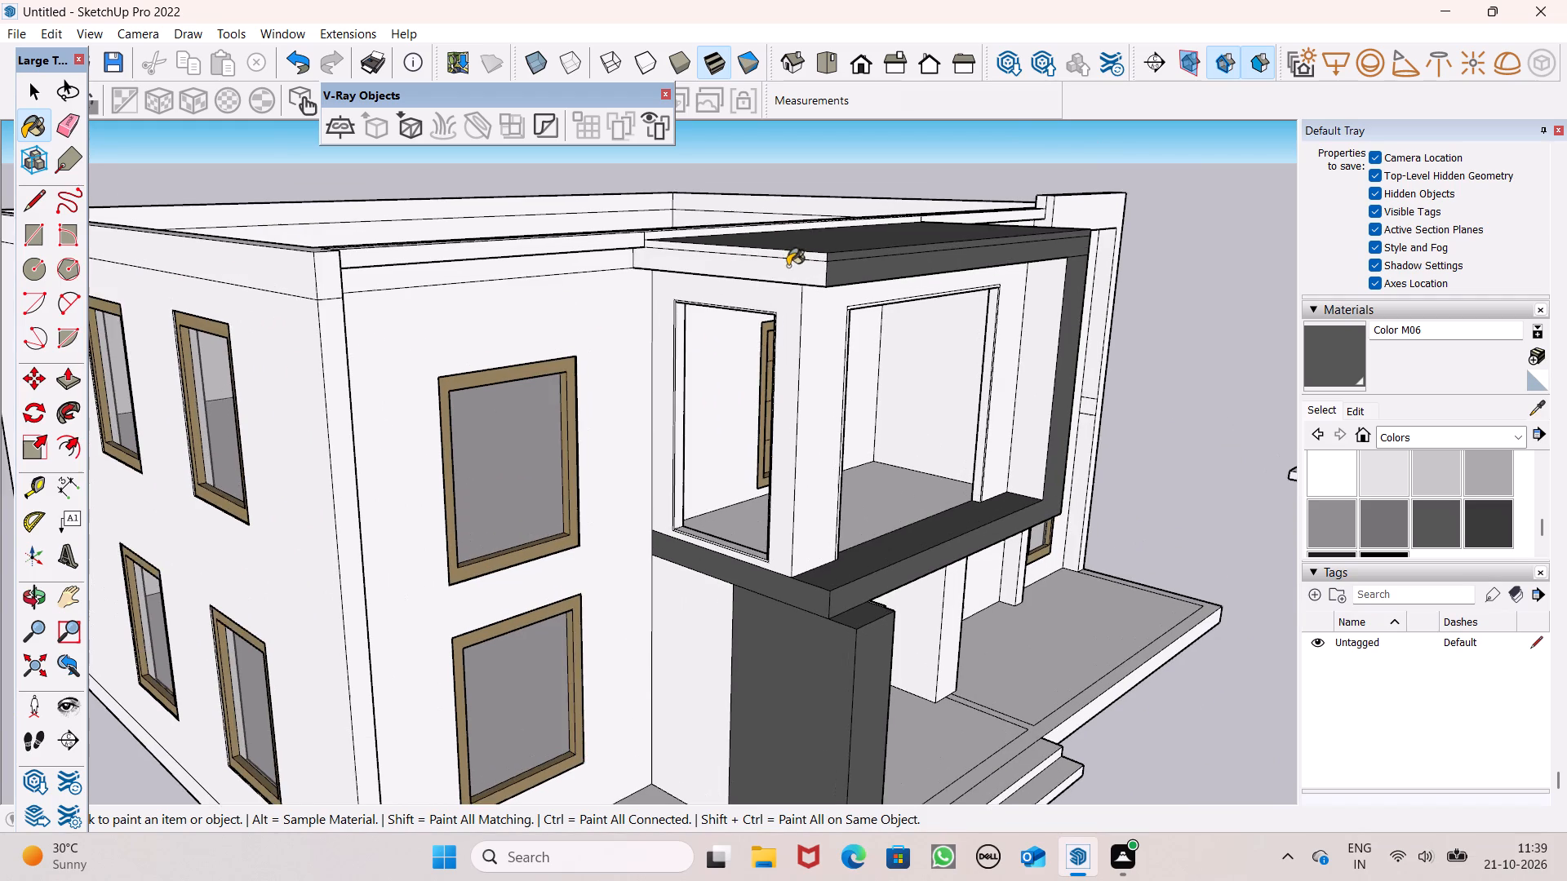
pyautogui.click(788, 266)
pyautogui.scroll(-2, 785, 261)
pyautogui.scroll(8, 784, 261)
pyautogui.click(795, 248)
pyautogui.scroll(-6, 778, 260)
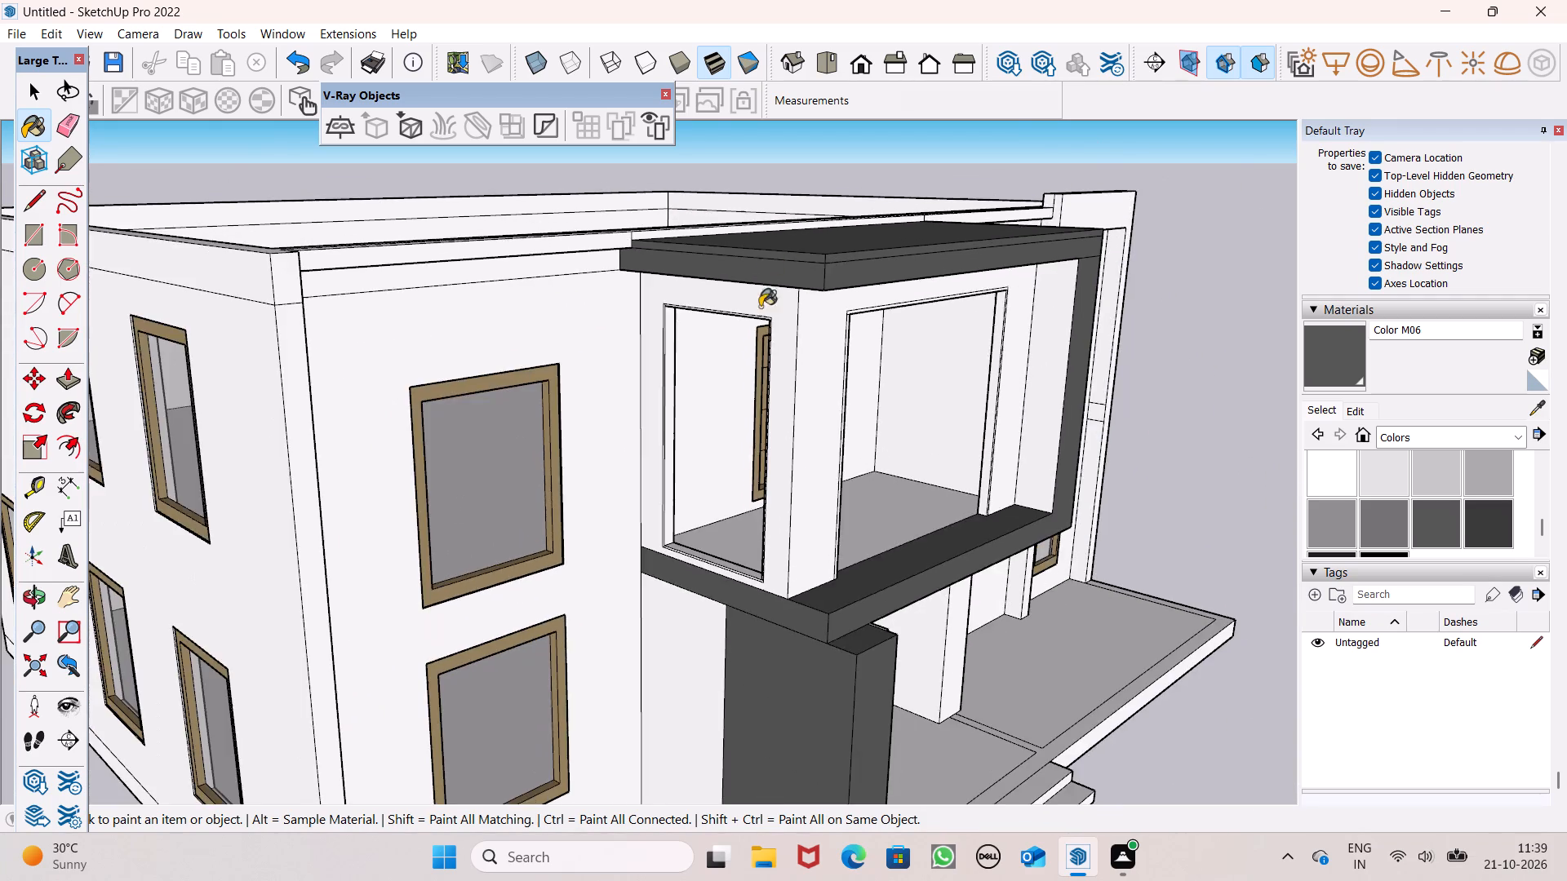
# Repaint the balcony frame's front, floor band top and inner upright face with the lighter gray Color M05.
pyautogui.moveTo(788, 319); pyautogui.dragTo(610, 263, button='middle')
pyautogui.scroll(-8, 699, 436)
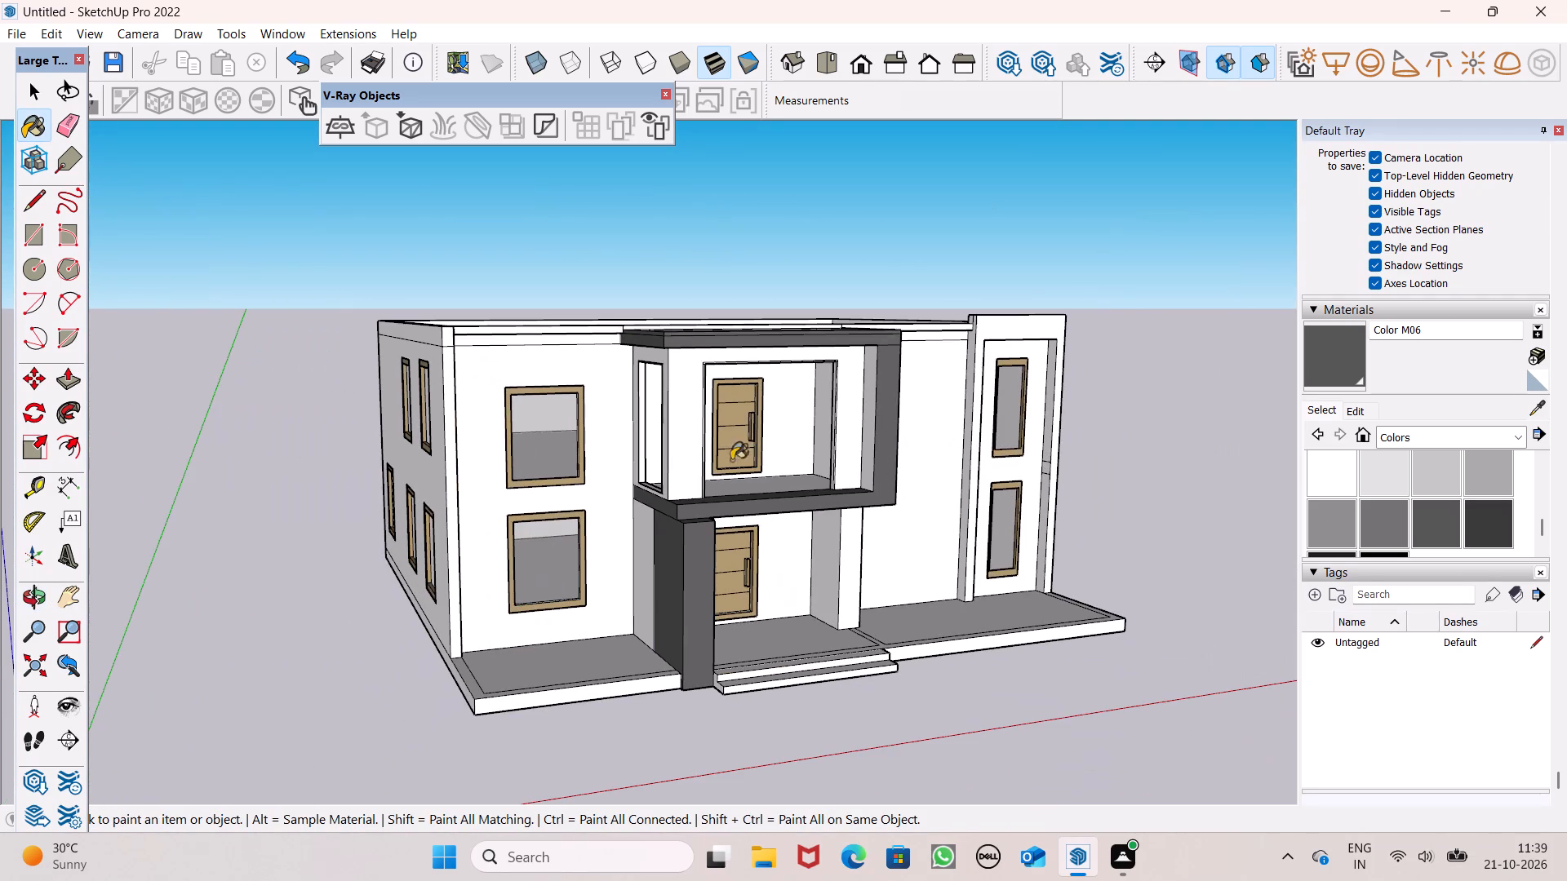
pyautogui.click(1358, 529)
pyautogui.click(1386, 520)
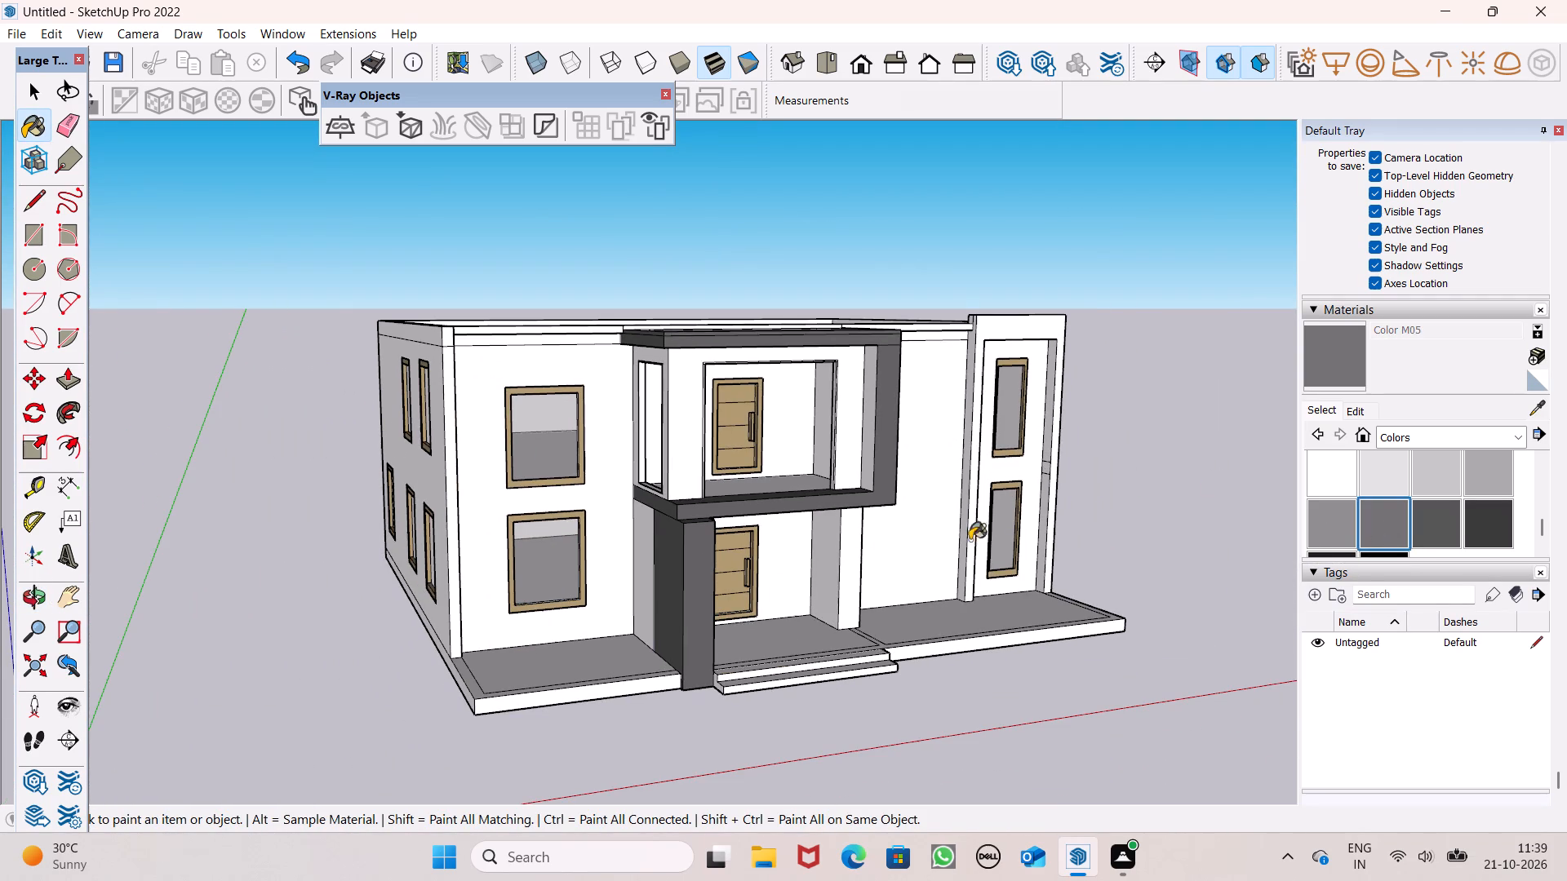
pyautogui.scroll(6, 719, 517)
pyautogui.click(718, 494)
pyautogui.moveTo(719, 543); pyautogui.dragTo(631, 742, button='middle')
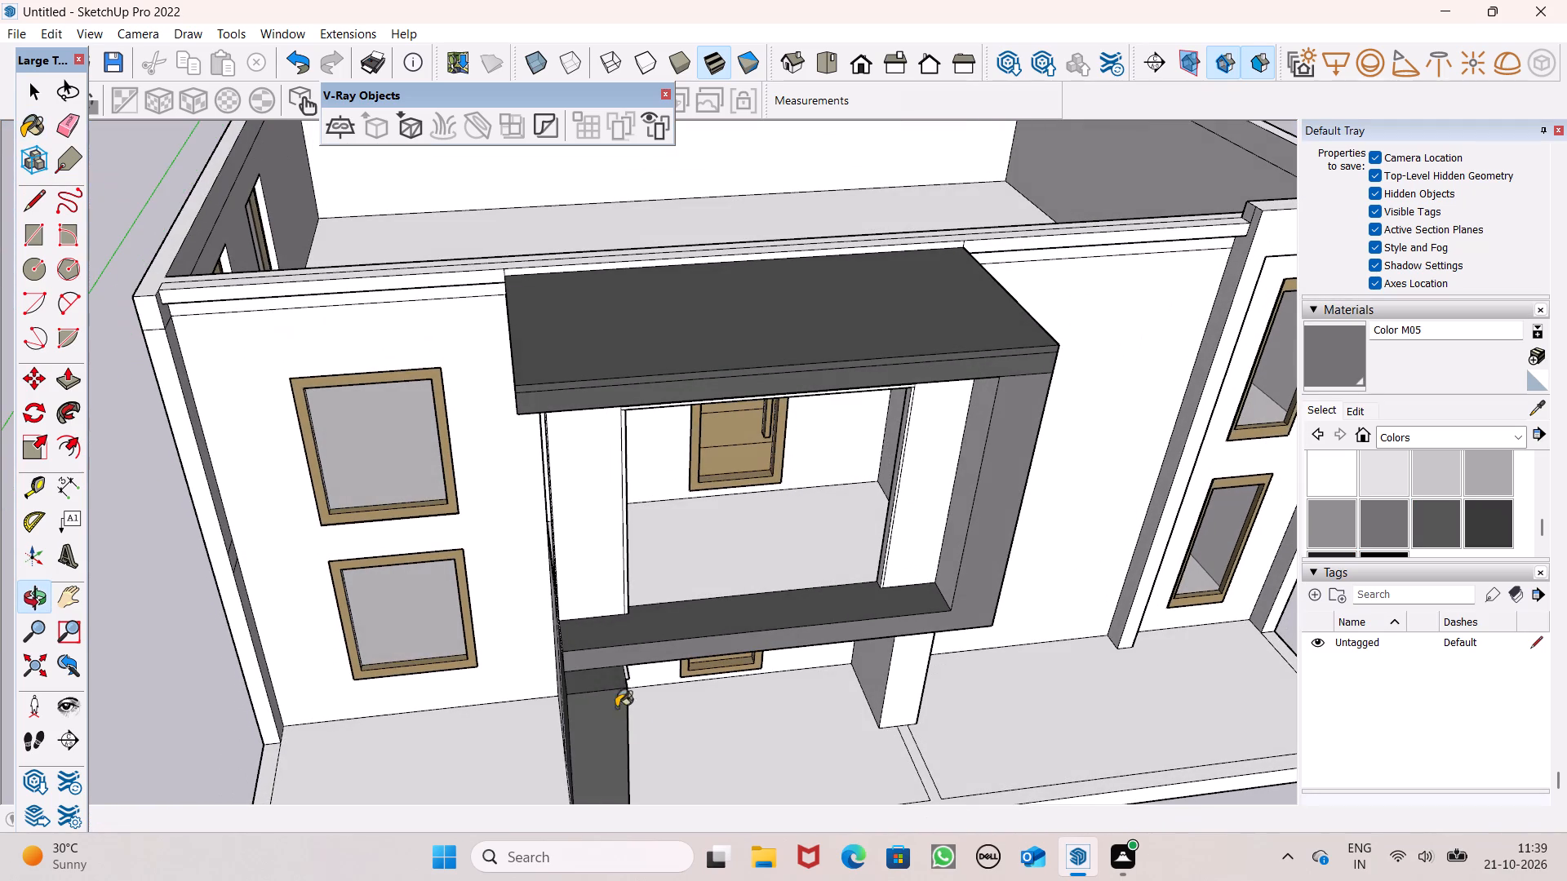
pyautogui.click(629, 632)
pyautogui.click(972, 533)
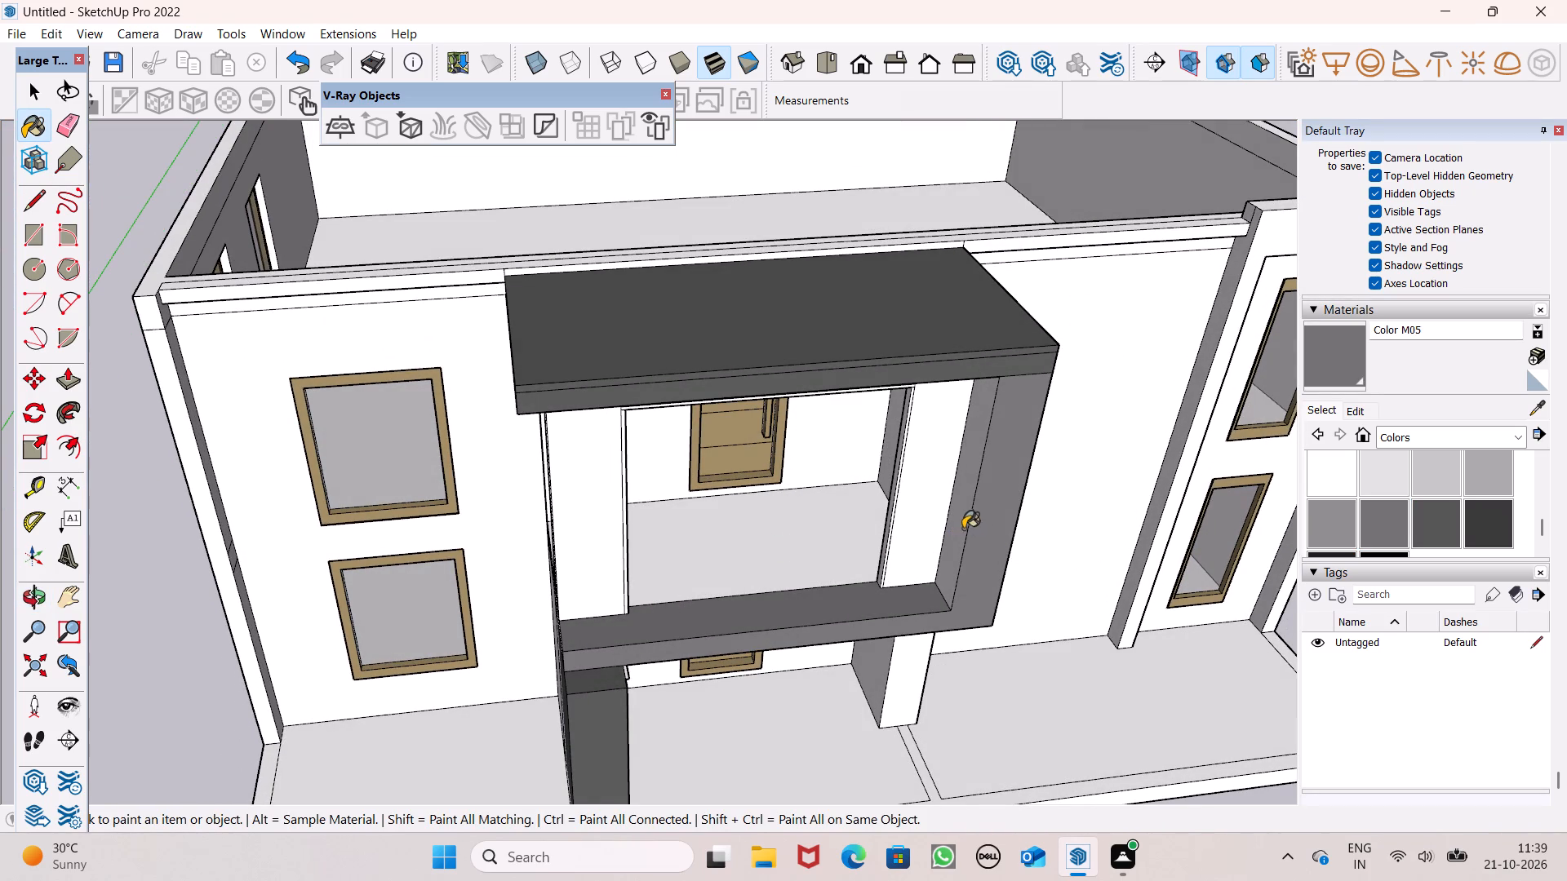
pyautogui.click(962, 525)
# Repaint the balcony roof slab's top, front edges and side edges with Color M05.
pyautogui.click(809, 330)
pyautogui.scroll(7, 788, 376)
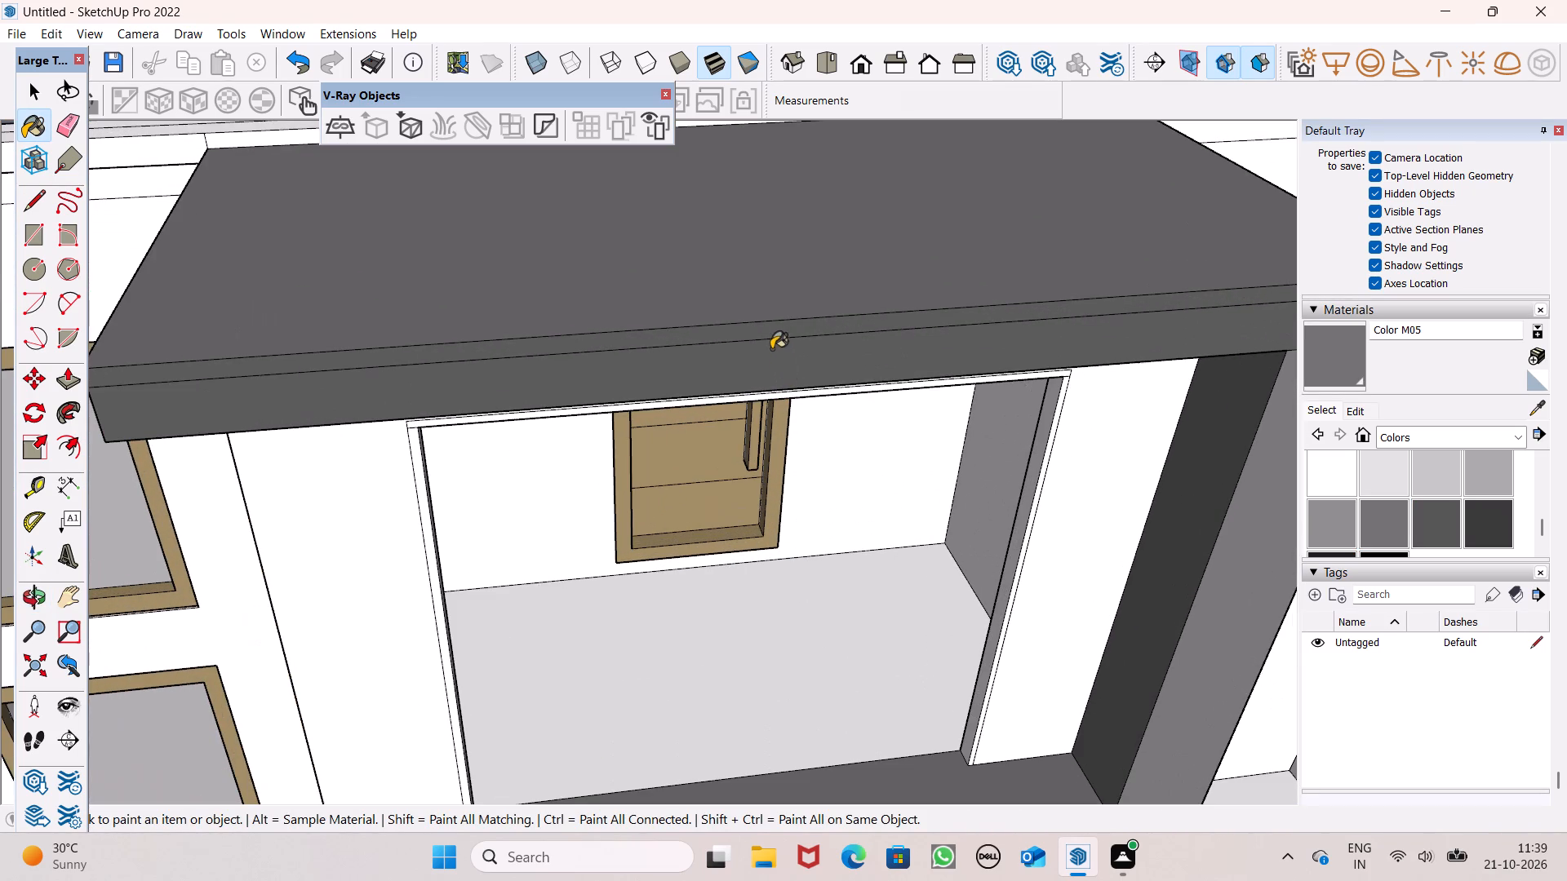
pyautogui.click(772, 336)
pyautogui.click(771, 365)
pyautogui.scroll(-8, 809, 321)
pyautogui.moveTo(469, 455); pyautogui.dragTo(769, 359, button='middle')
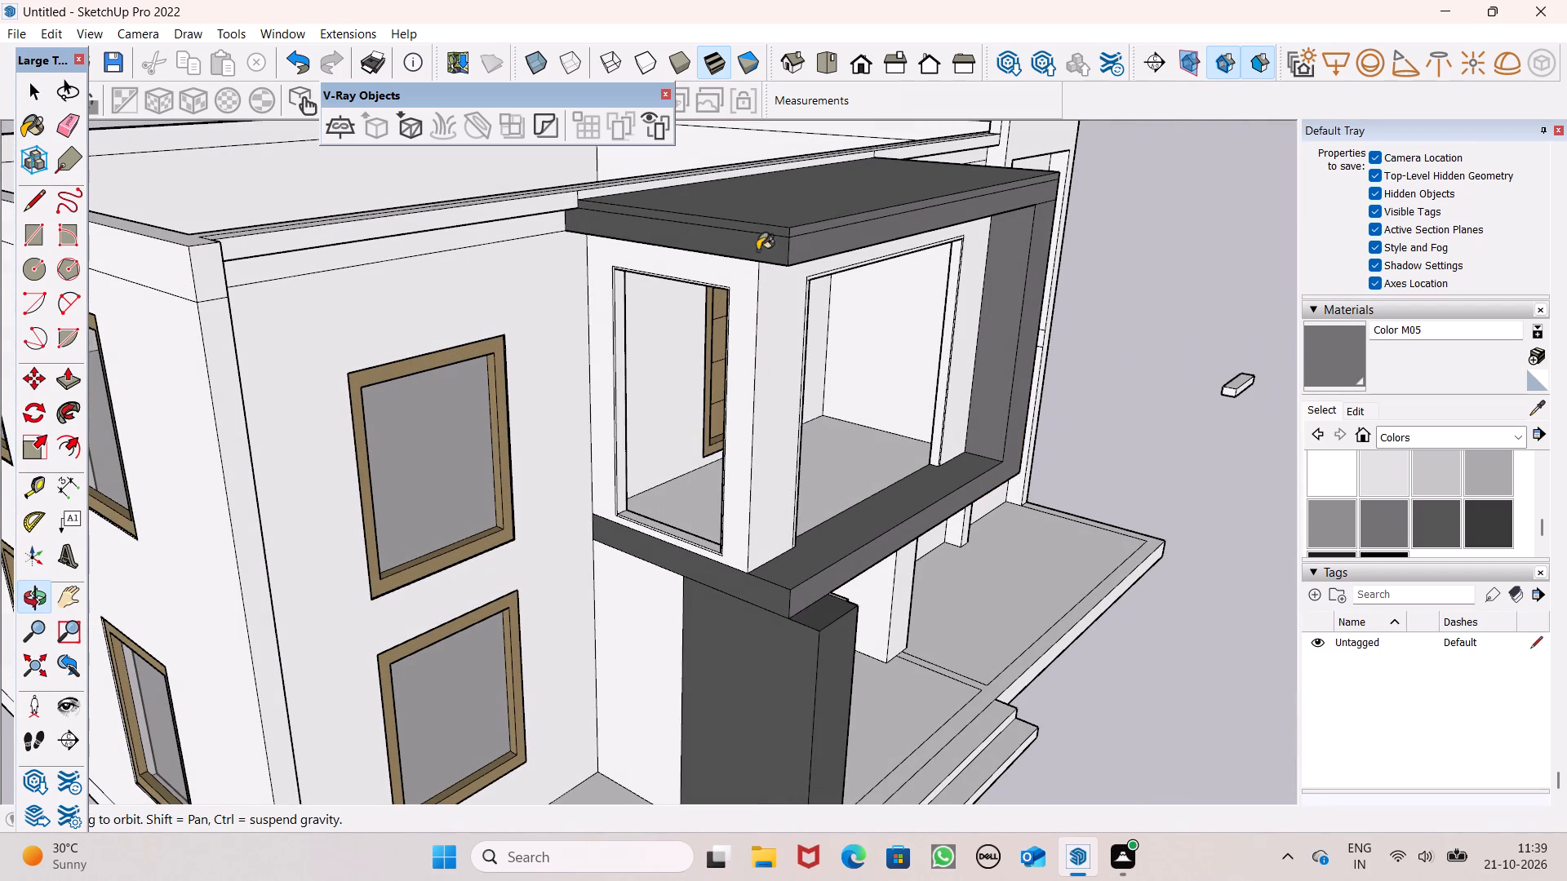
pyautogui.click(763, 205)
pyautogui.scroll(6, 686, 261)
pyautogui.click(863, 174)
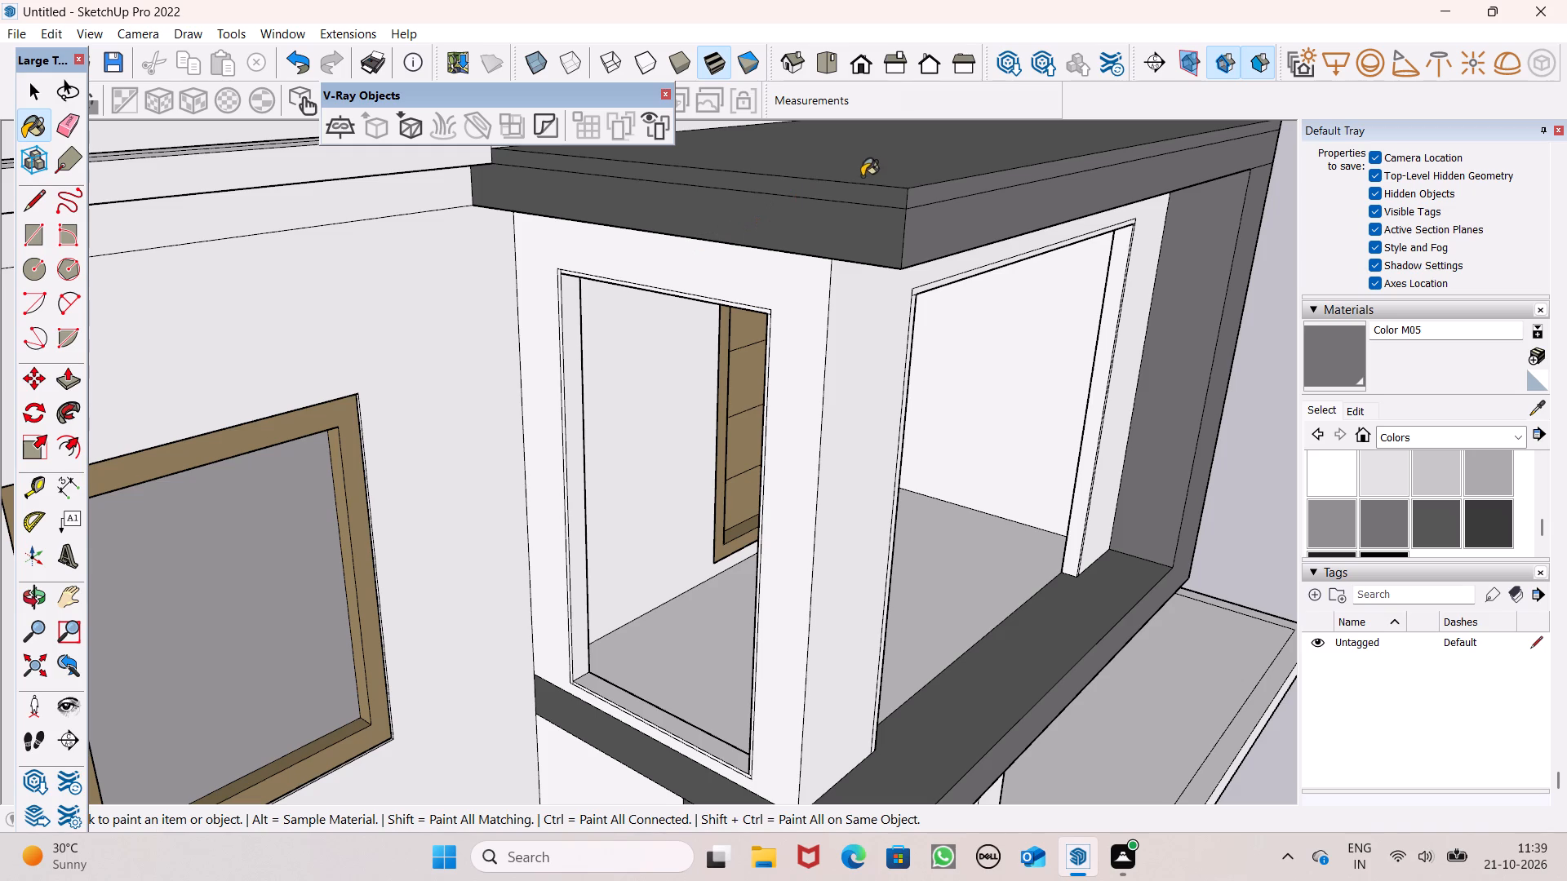
pyautogui.click(859, 188)
pyautogui.click(829, 217)
pyautogui.scroll(-6, 704, 328)
# Paint the balcony roof's side overhang and the underside of the balcony floor with Color M05.
pyautogui.moveTo(708, 331); pyautogui.dragTo(699, 290, button='middle')
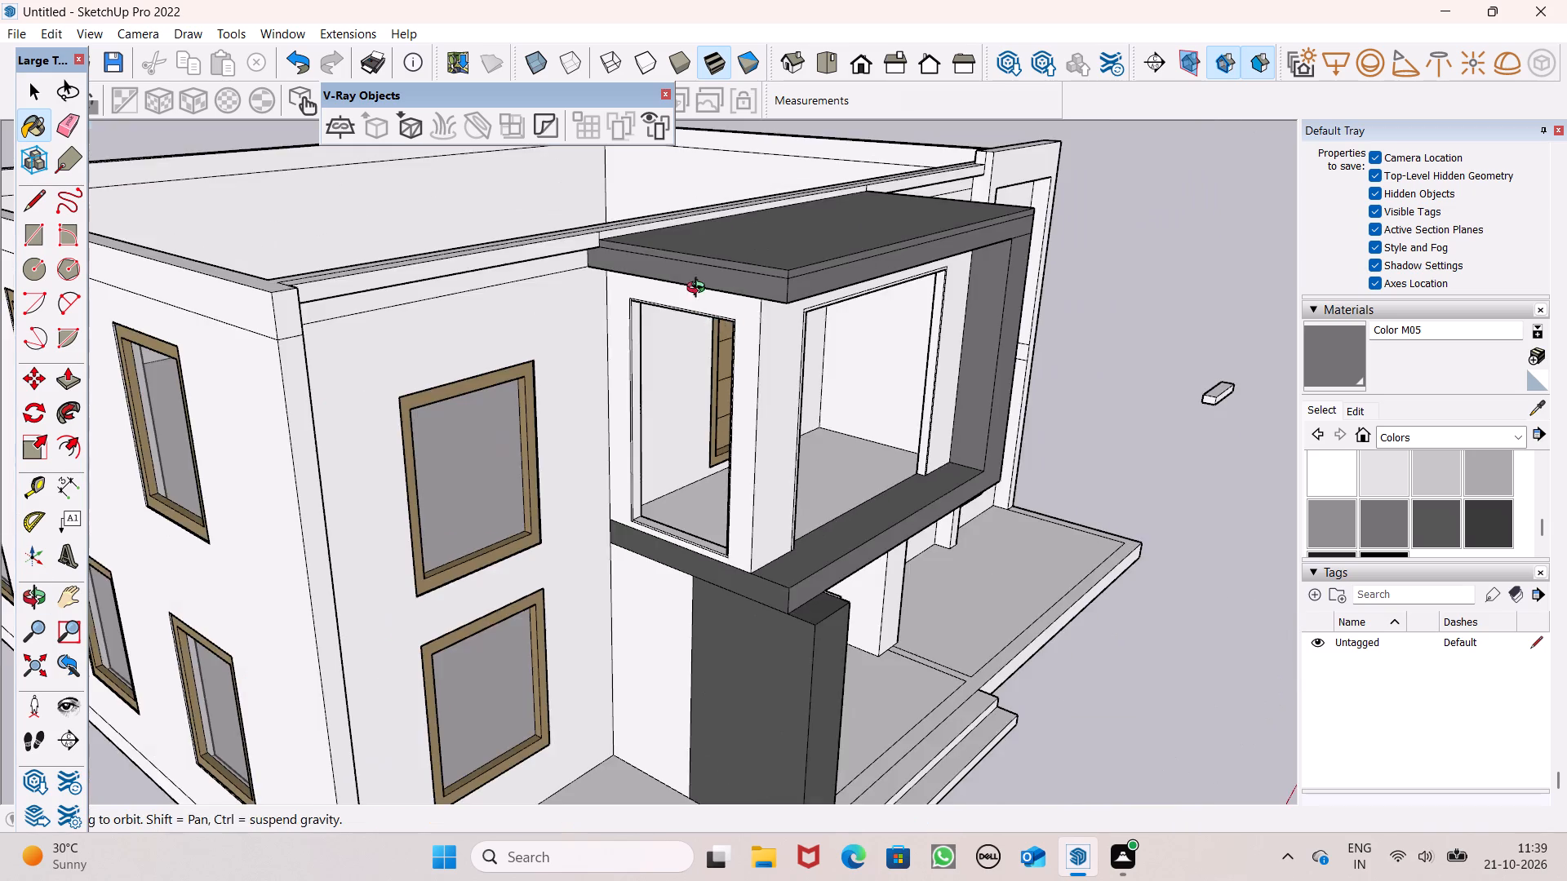
pyautogui.moveTo(699, 290); pyautogui.dragTo(463, 0, button='middle')
pyautogui.scroll(-5, 576, 304)
pyautogui.scroll(7, 585, 162)
pyautogui.click(567, 194)
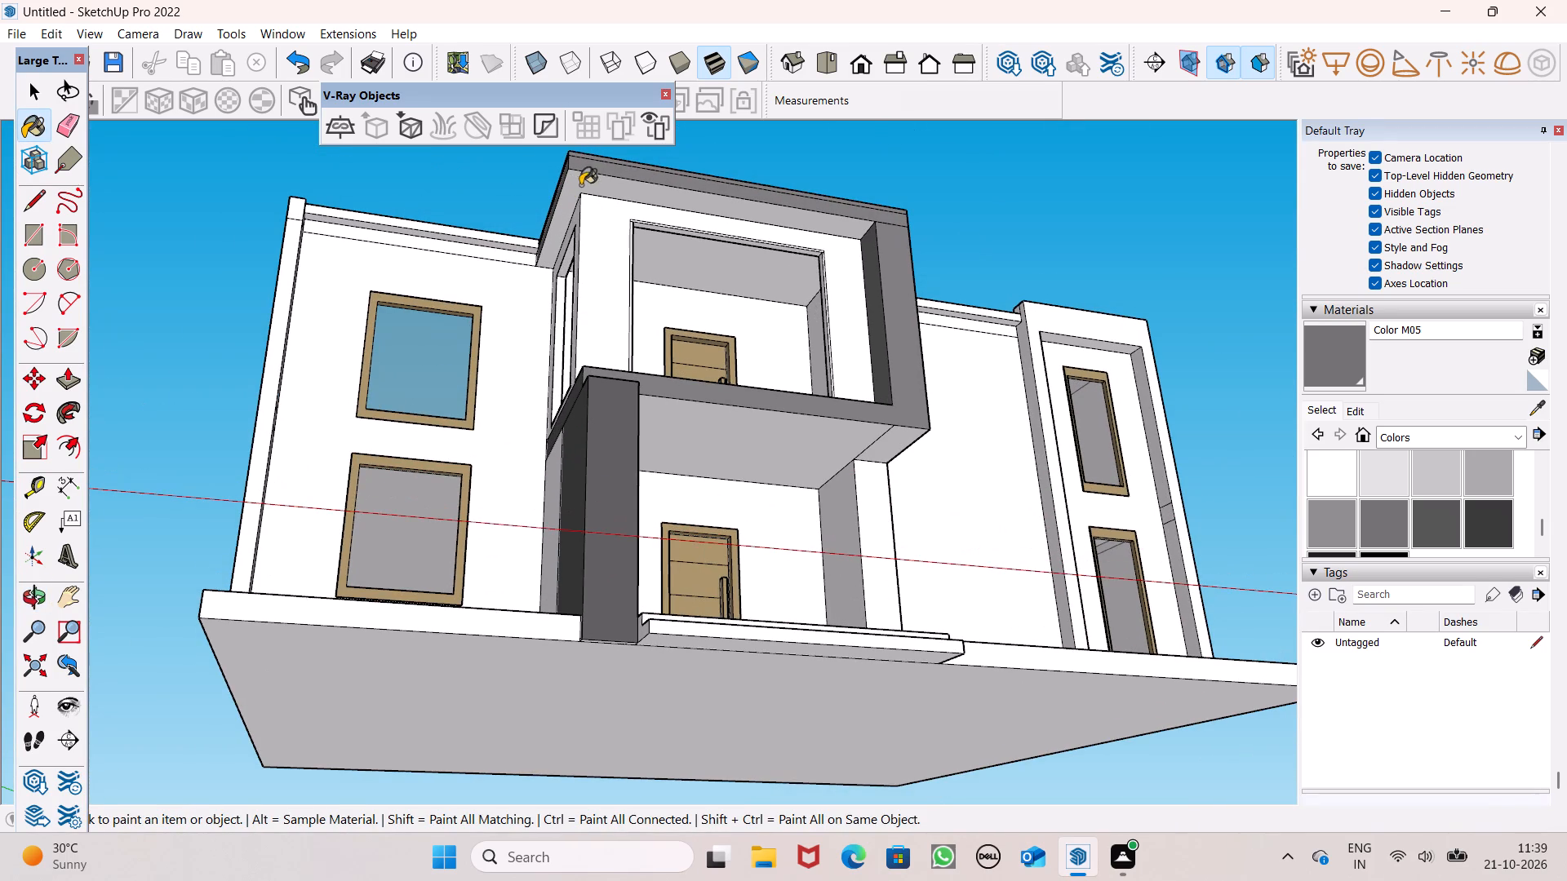
pyautogui.scroll(-2, 645, 349)
pyautogui.click(690, 427)
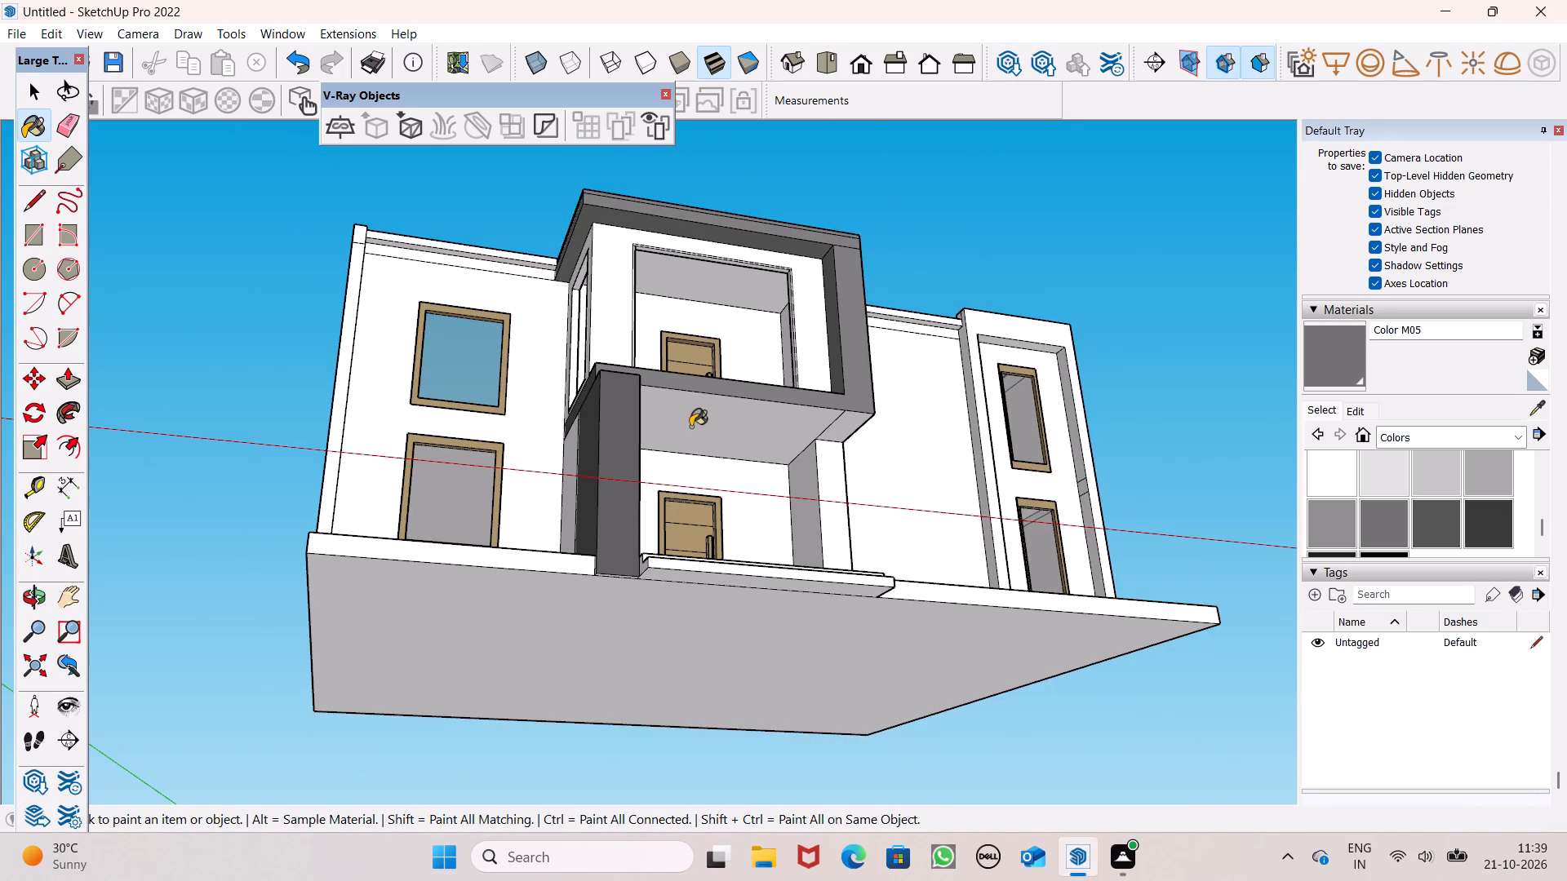
# Repaint the entrance pillar's top, outer side and front faces with Color M05.
pyautogui.moveTo(681, 436); pyautogui.dragTo(674, 779, button='middle')
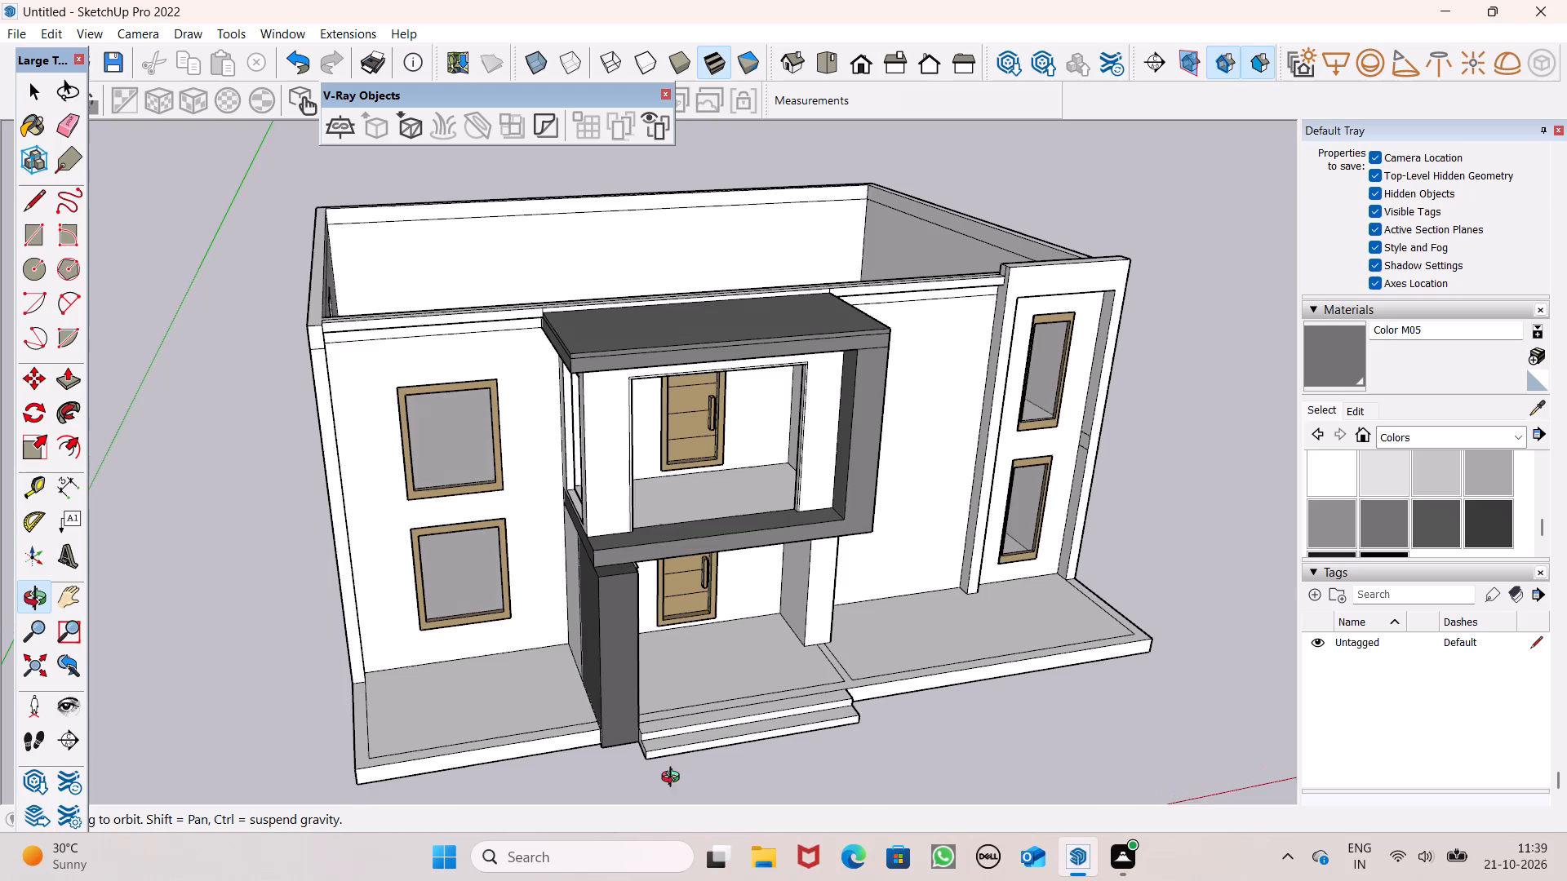
pyautogui.moveTo(674, 779); pyautogui.dragTo(673, 779, button='middle')
pyautogui.scroll(1, 585, 636)
pyautogui.moveTo(584, 639); pyautogui.dragTo(813, 654, button='middle')
pyautogui.scroll(5, 756, 595)
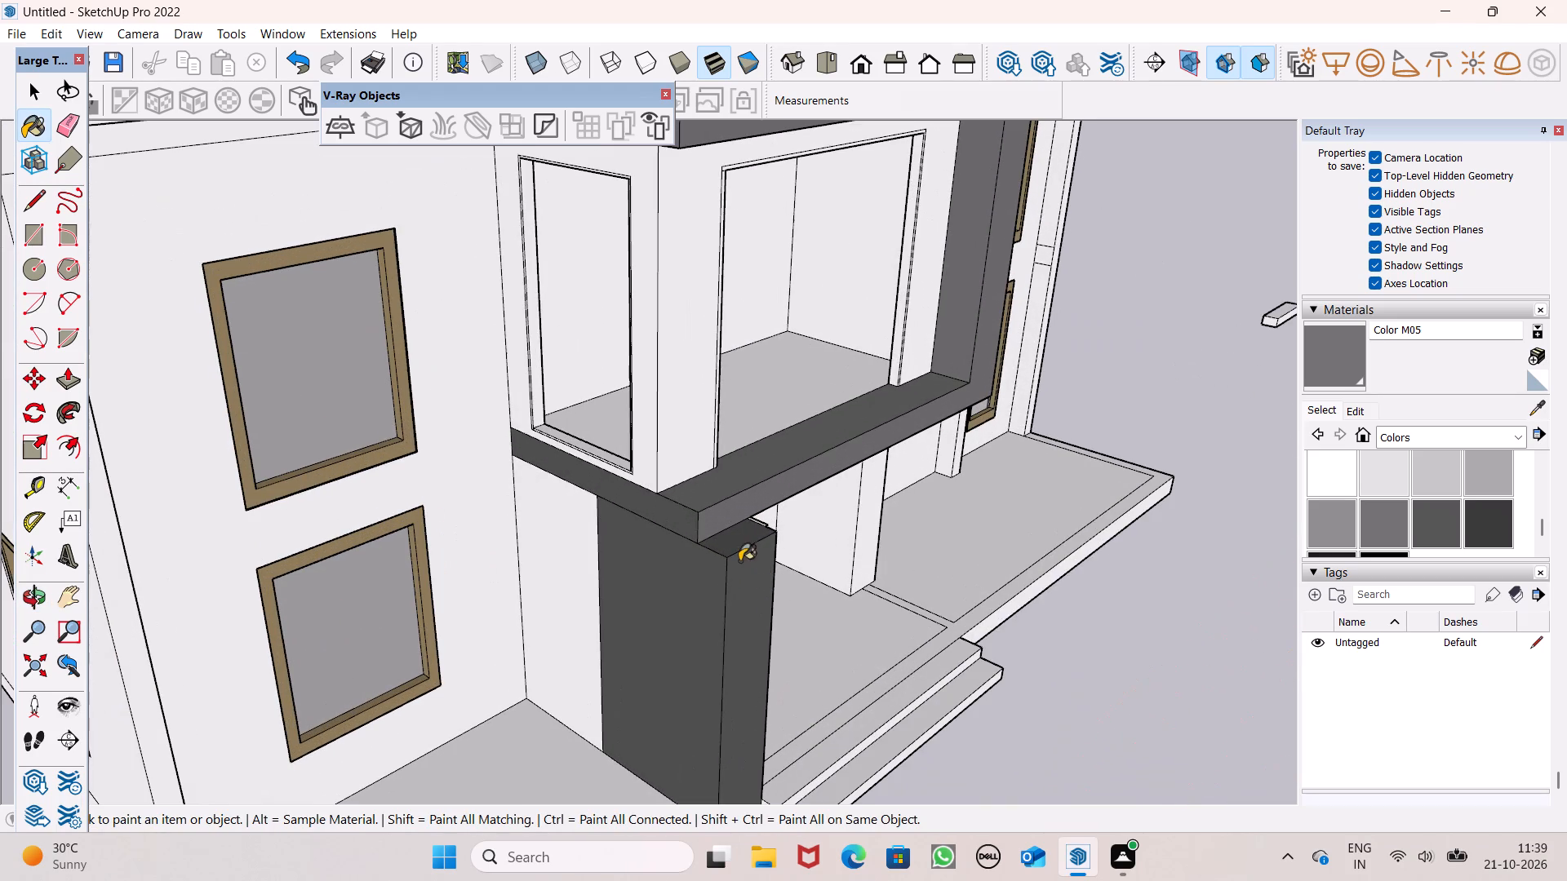
pyautogui.click(736, 533)
pyautogui.click(700, 583)
pyautogui.click(744, 595)
# Repaint the side edge and top face of the balcony's floor band with Color M05.
pyautogui.scroll(1, 730, 620)
pyautogui.moveTo(730, 620); pyautogui.dragTo(583, 544, button='middle')
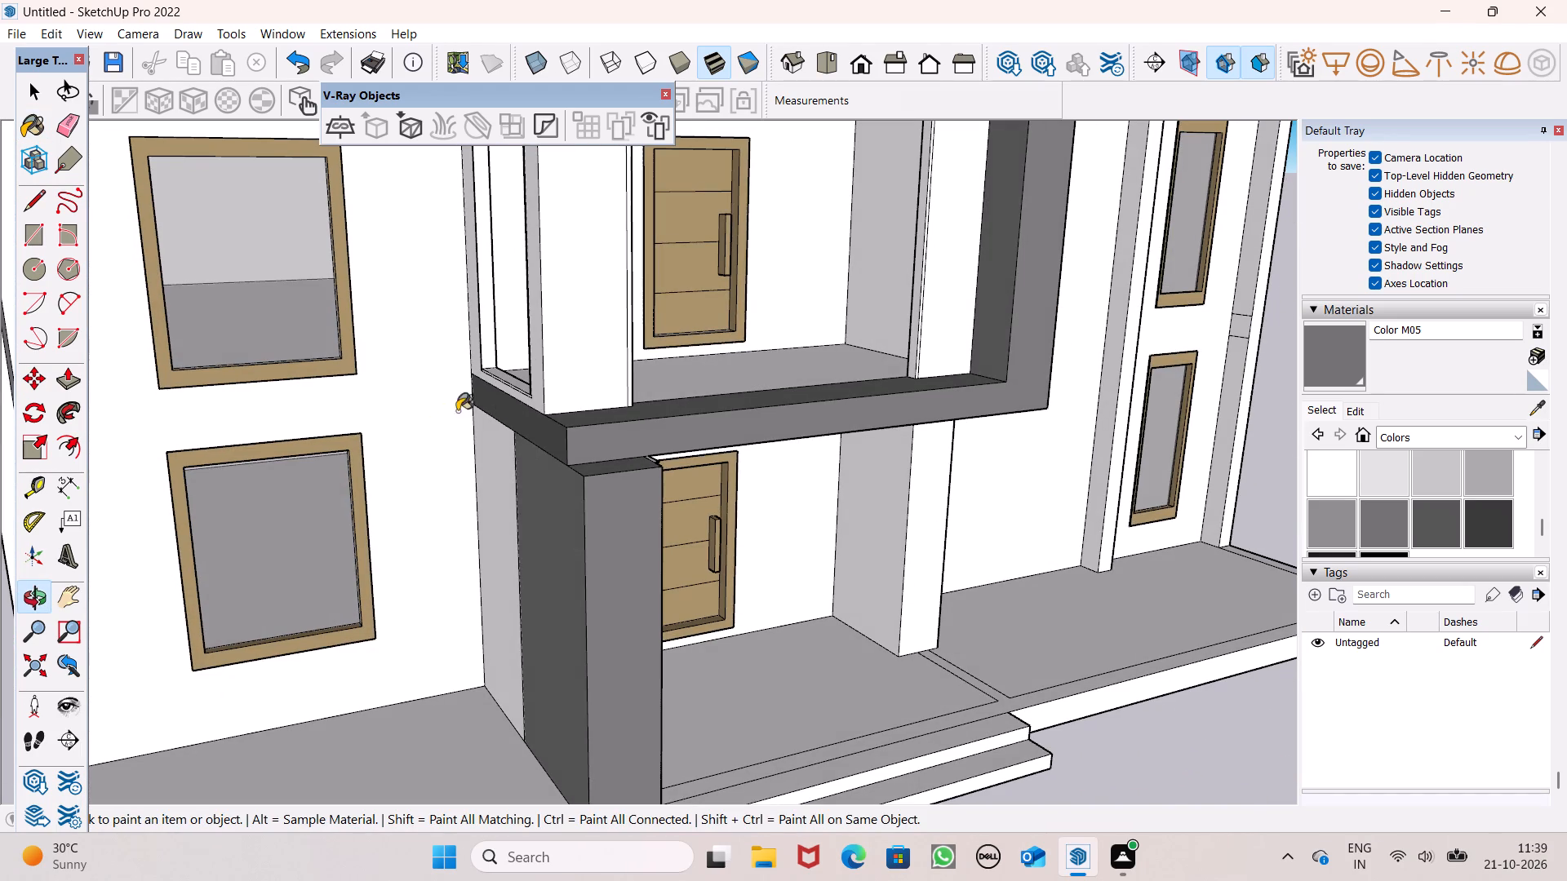
pyautogui.click(556, 438)
pyautogui.click(691, 409)
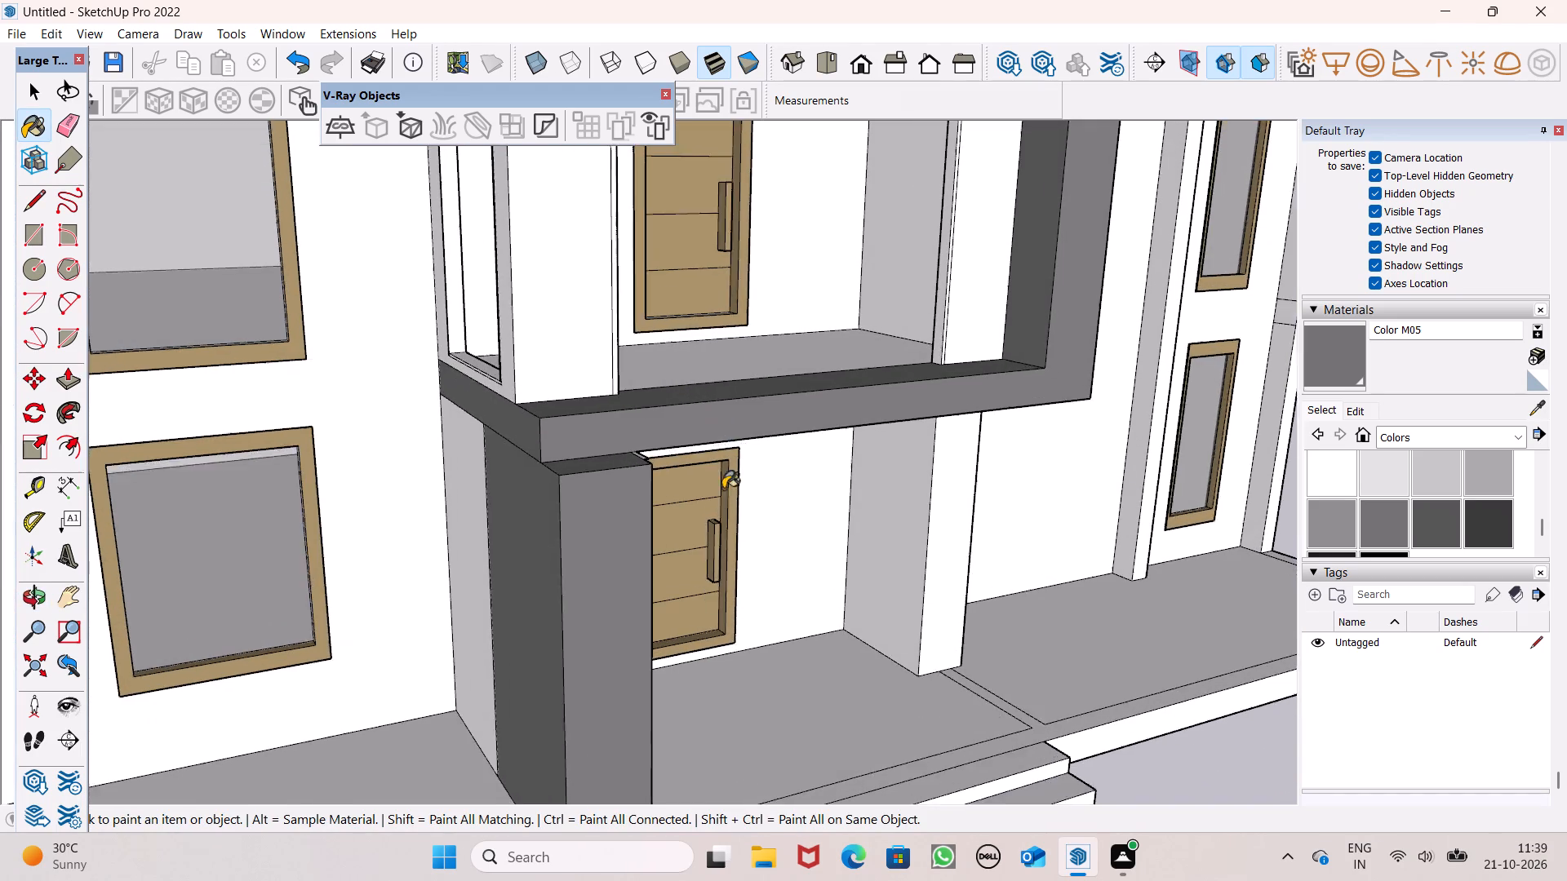
# Repaint the entrance pillar's inner face, facing the porch, with Color M05.
pyautogui.scroll(1, 723, 482)
pyautogui.moveTo(722, 489); pyautogui.dragTo(374, 414, button='middle')
pyautogui.scroll(1, 362, 429)
pyautogui.scroll(-6, 951, 306)
pyautogui.scroll(3, 614, 488)
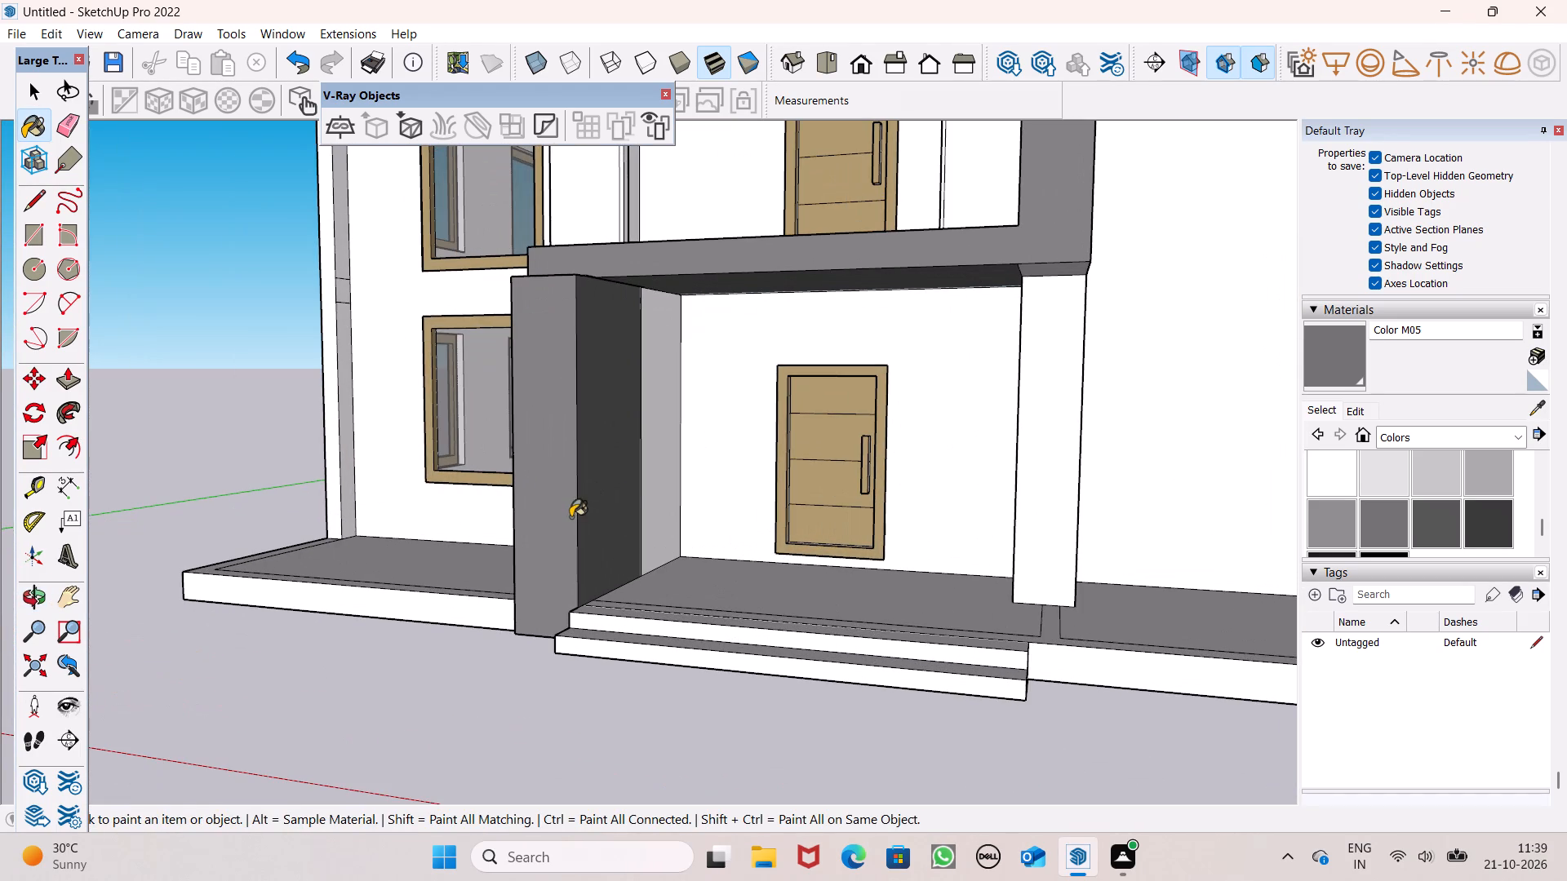
pyautogui.moveTo(633, 491); pyautogui.dragTo(618, 489)
# Paint the balcony box's solid side wall, its roof slab edges above, and the adjoining white sliver with Color M05.
pyautogui.scroll(-3, 687, 542)
pyautogui.moveTo(699, 578); pyautogui.dragTo(531, 660, button='middle')
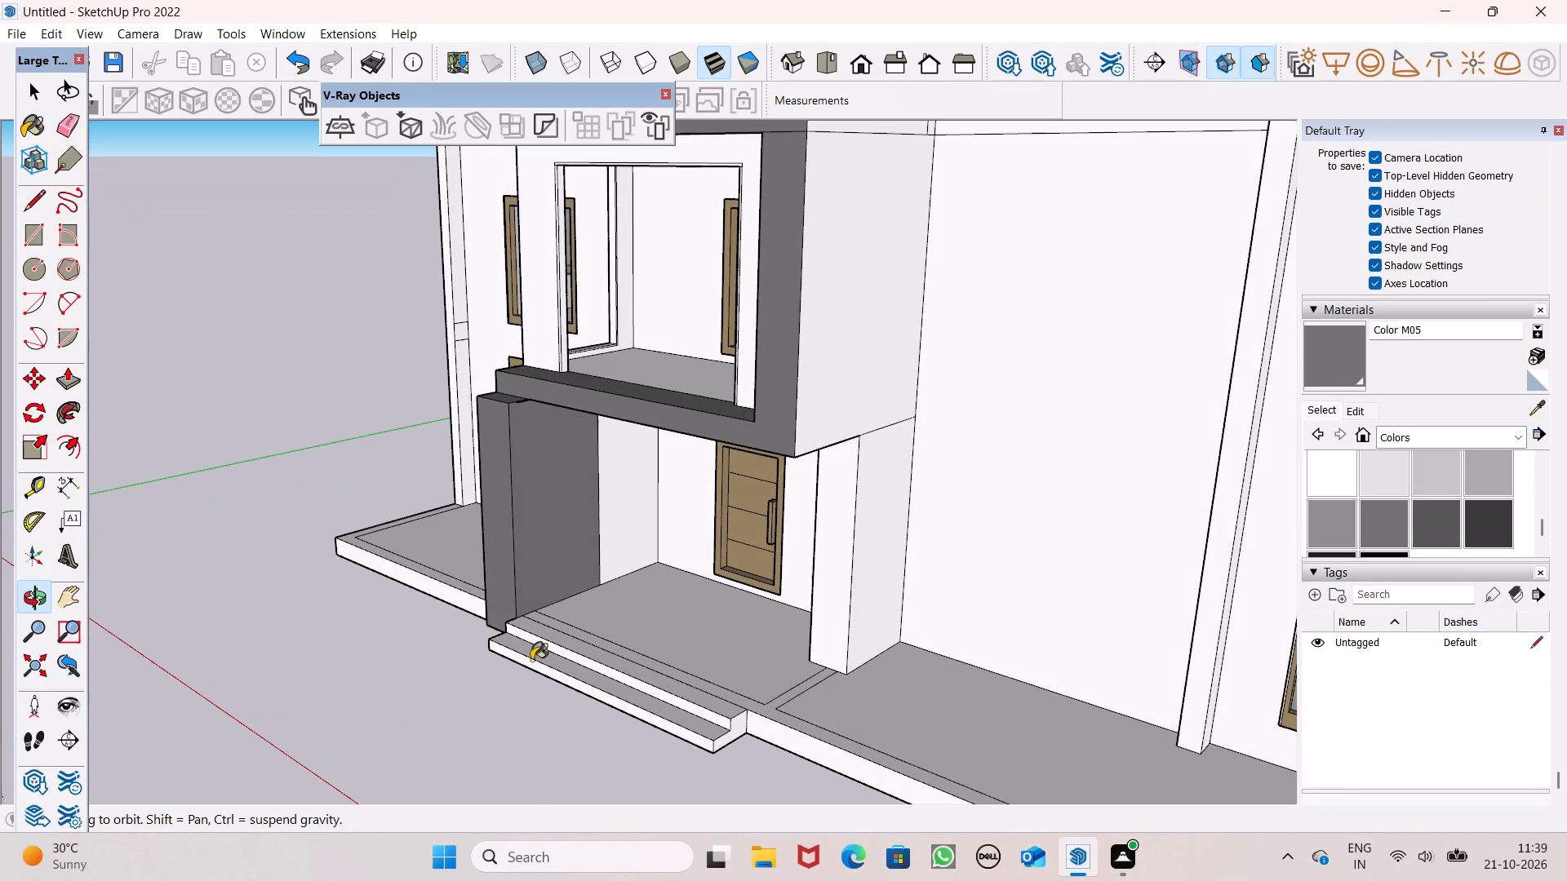
pyautogui.click(907, 401)
pyautogui.scroll(-6, 881, 451)
pyautogui.scroll(6, 866, 296)
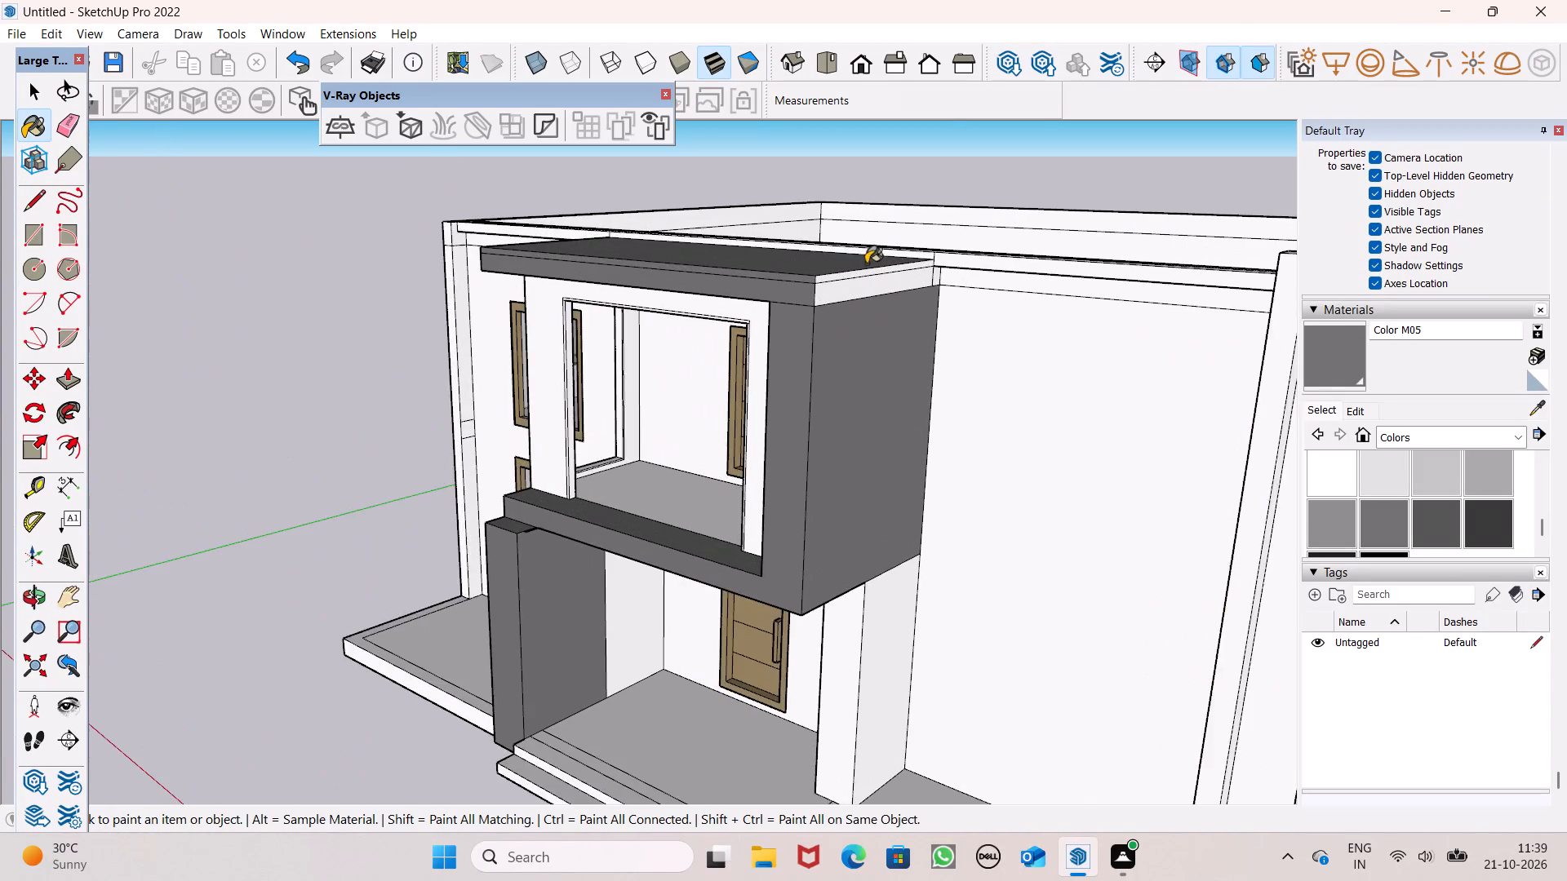
pyautogui.scroll(8, 867, 263)
pyautogui.click(868, 286)
pyautogui.click(895, 306)
pyautogui.moveTo(903, 334); pyautogui.dragTo(774, 372, button='middle')
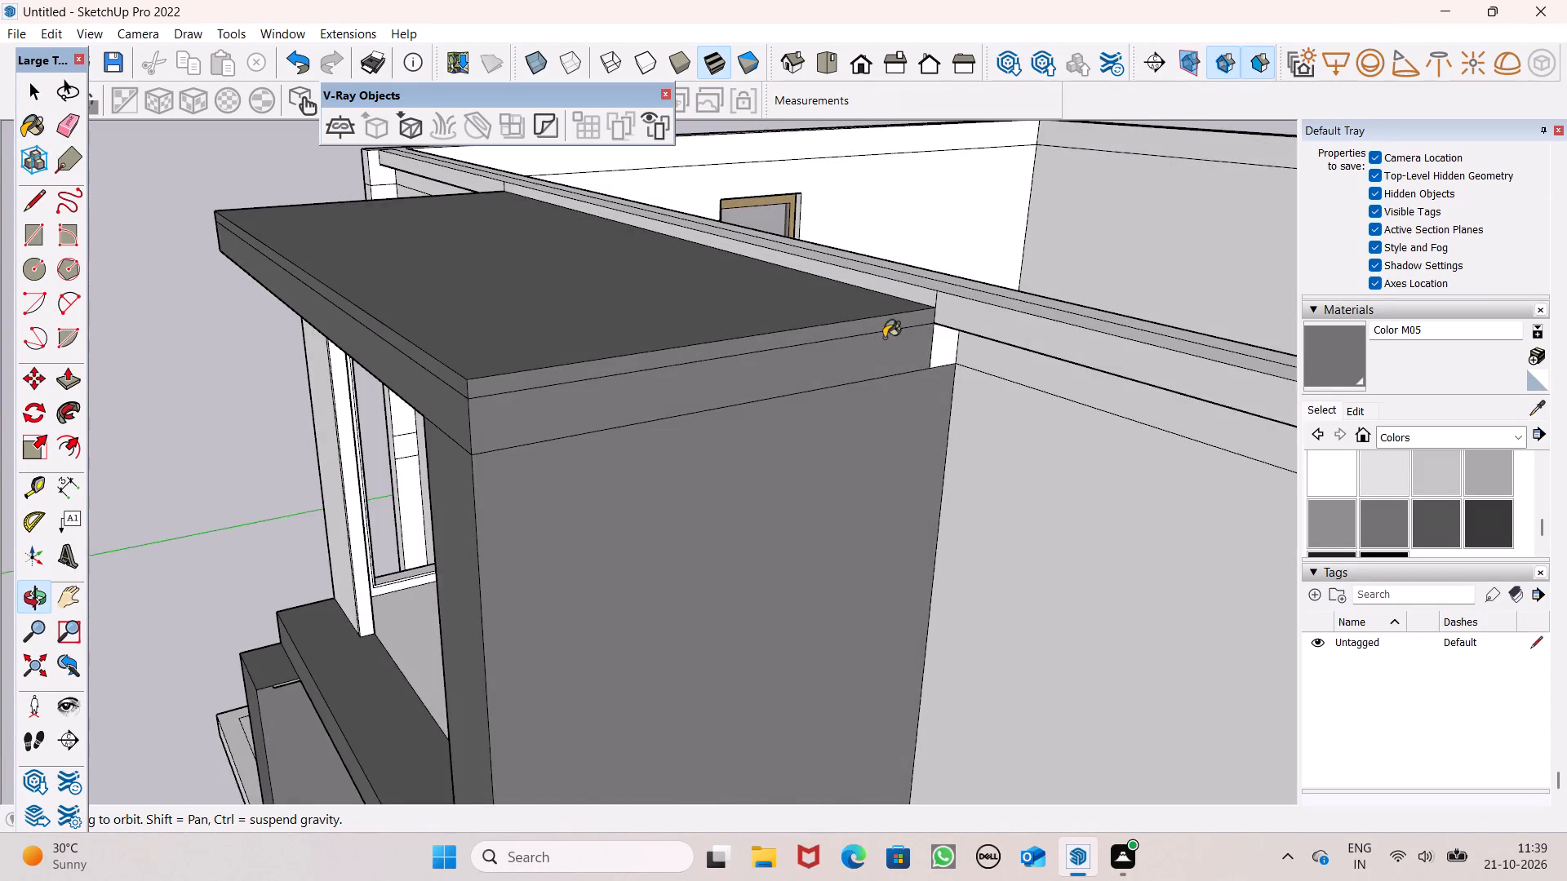
pyautogui.scroll(4, 899, 341)
pyautogui.click(966, 352)
# Paint the front parapet strip behind and beside the balcony roof with Color M05.
pyautogui.scroll(-4, 706, 363)
pyautogui.moveTo(446, 442); pyautogui.dragTo(761, 457, button='middle')
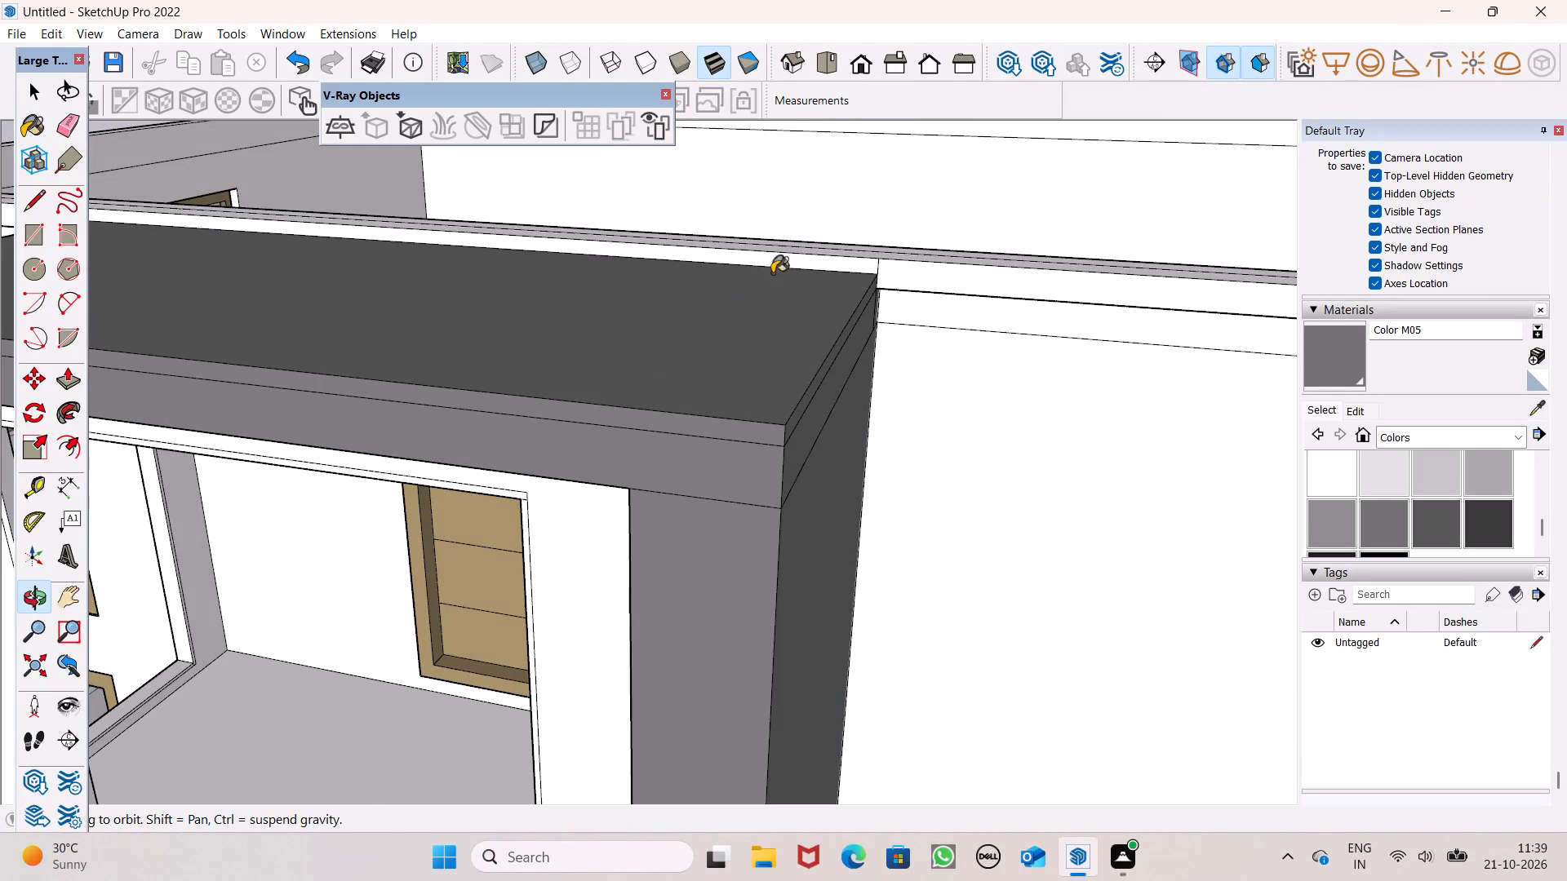
pyautogui.click(858, 273)
pyautogui.click(905, 276)
pyautogui.click(866, 267)
# Paint the top and front face of the tall frame around the two narrow windows with Color M05.
pyautogui.scroll(-8, 580, 272)
pyautogui.moveTo(574, 421); pyautogui.dragTo(746, 362, button='middle')
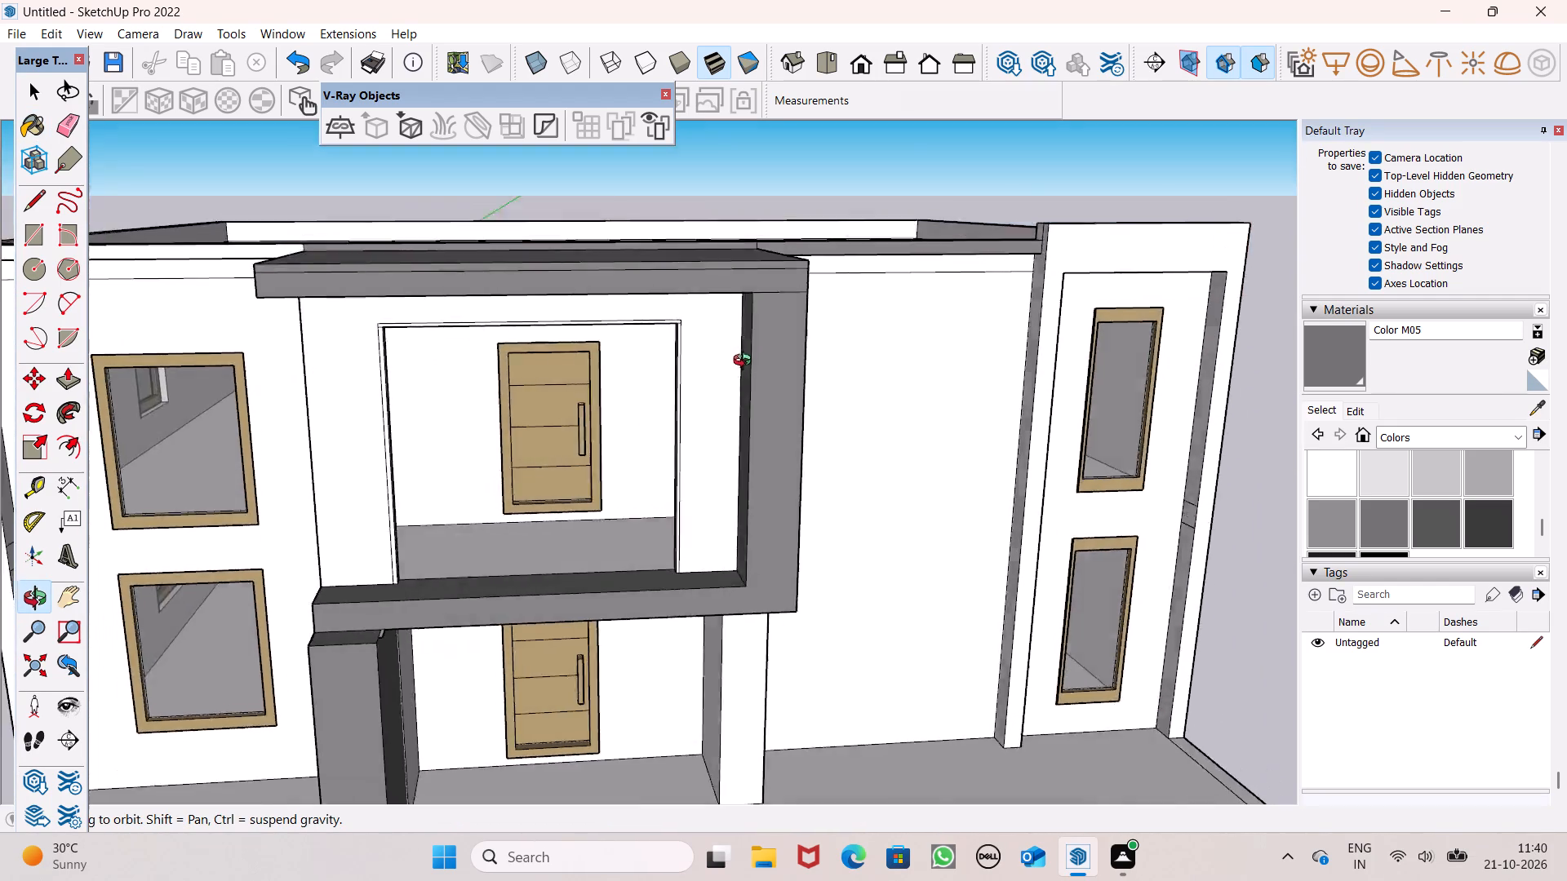
pyautogui.moveTo(746, 362); pyautogui.dragTo(575, 556, button='middle')
pyautogui.scroll(-5, 677, 433)
pyautogui.scroll(5, 1016, 422)
pyautogui.click(1014, 421)
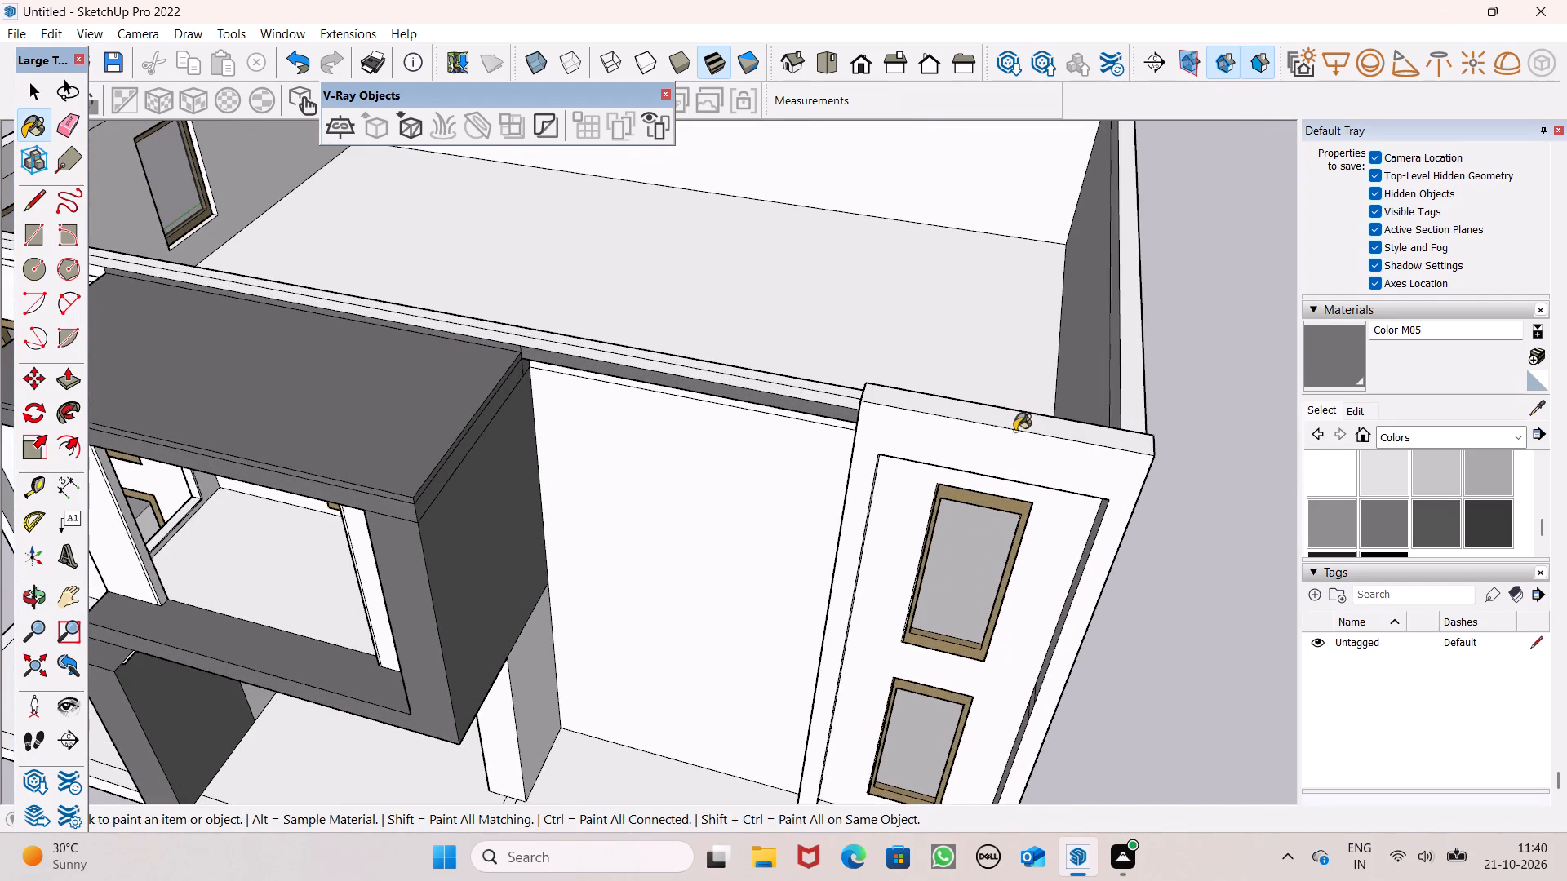
pyautogui.click(1012, 437)
# Paint the outer side face of the narrow-window frame, facing the balcony, with Color M05.
pyautogui.scroll(-4, 909, 417)
pyautogui.moveTo(763, 530); pyautogui.dragTo(1110, 448, button='middle')
pyautogui.scroll(6, 860, 405)
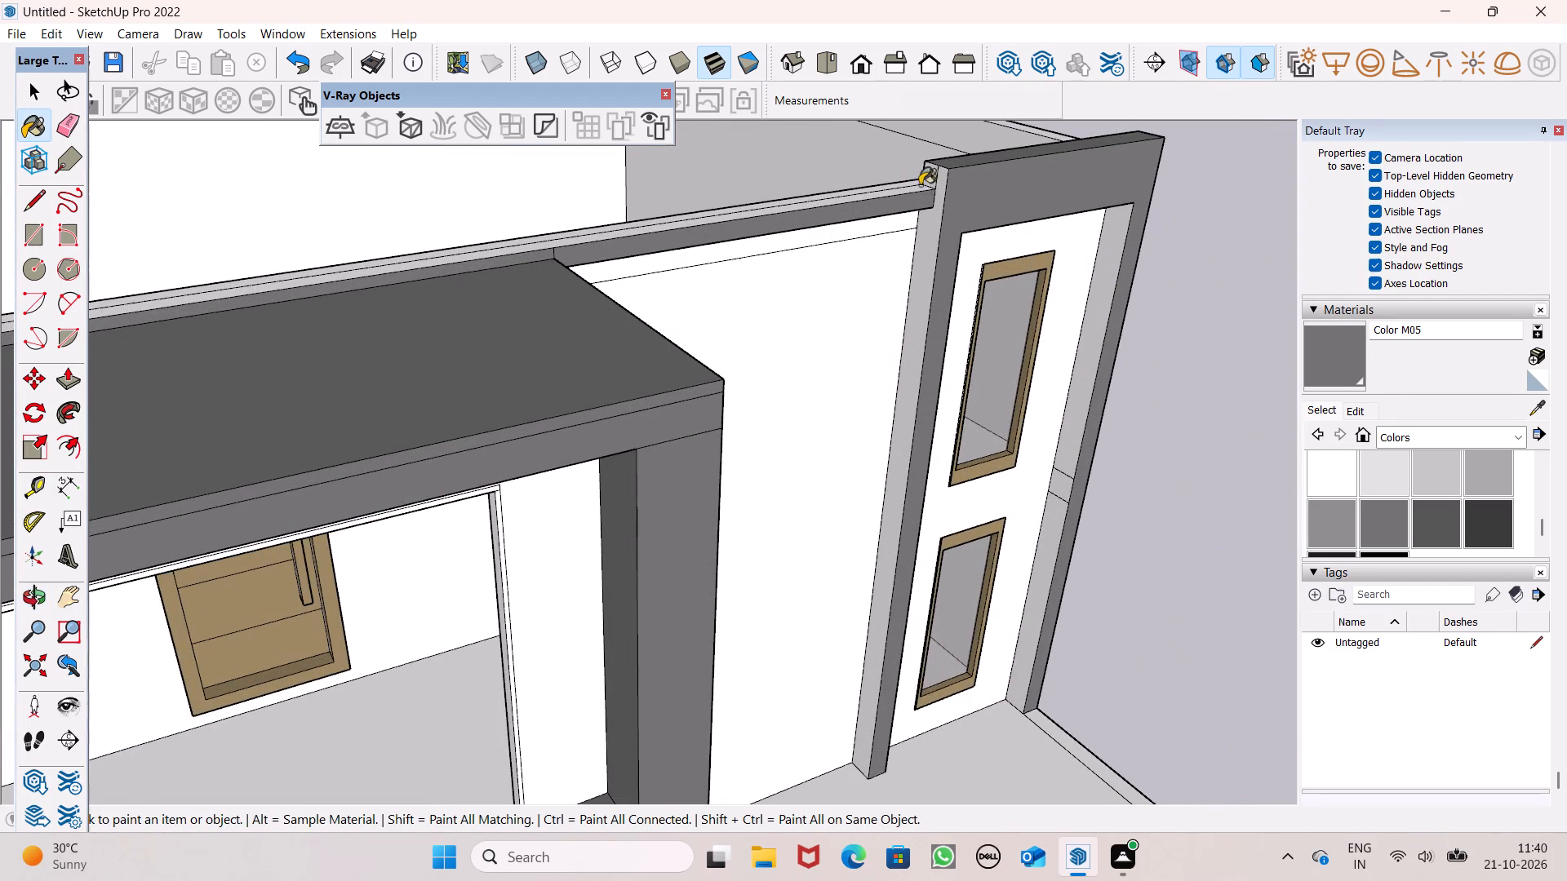
pyautogui.click(933, 176)
pyautogui.moveTo(941, 178); pyautogui.dragTo(941, 190)
pyautogui.click(936, 201)
pyautogui.click(909, 190)
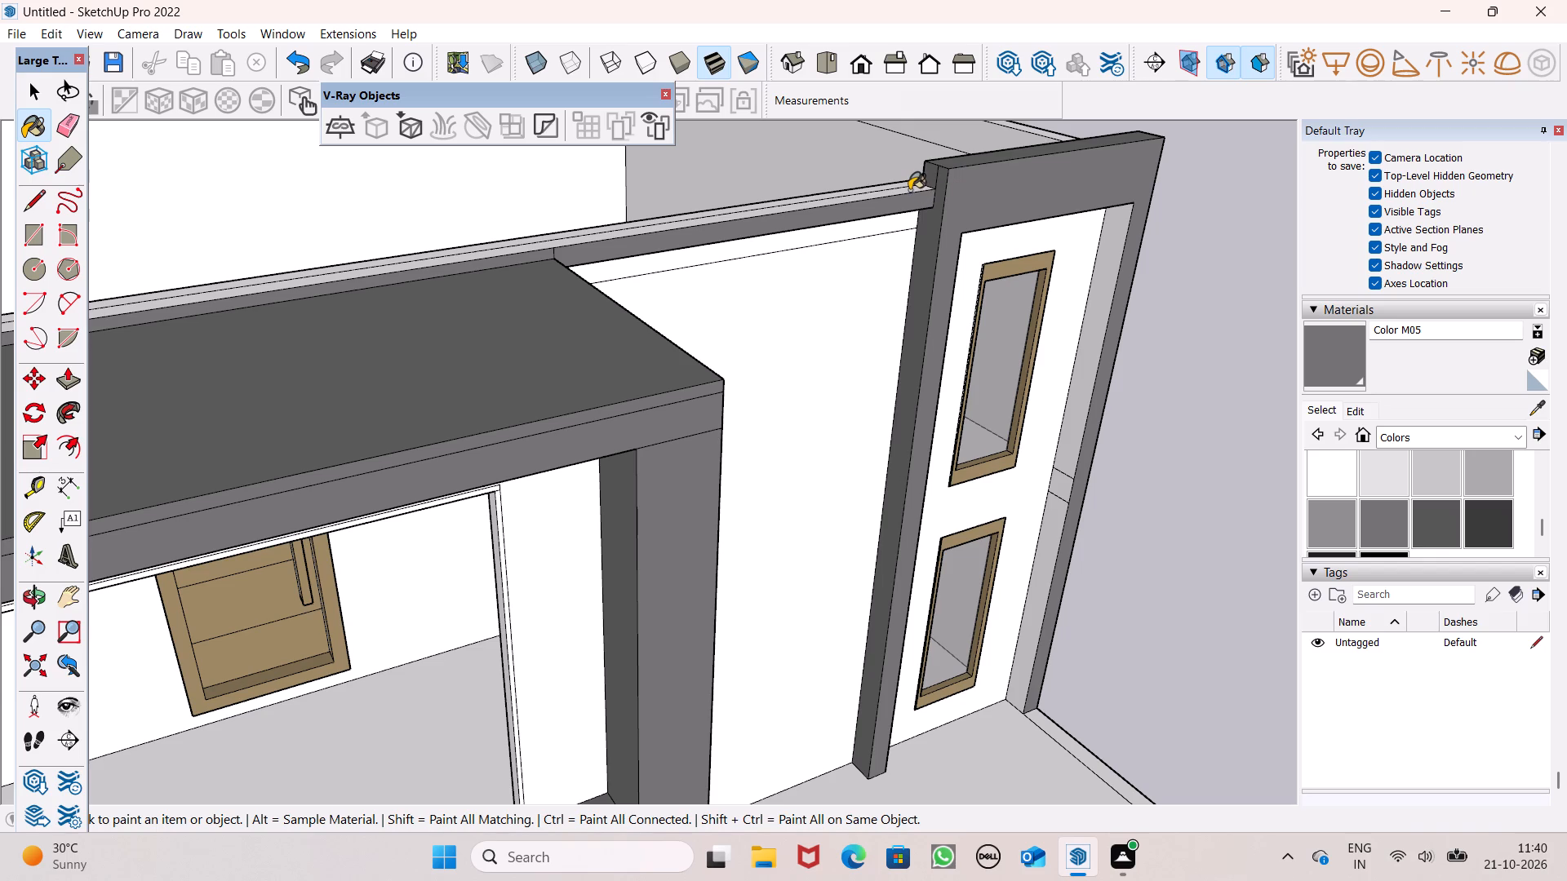
# Paint the inner faces of the narrow-window frame, on both uprights and under the top beam, with Color M05.
pyautogui.scroll(-3, 860, 237)
pyautogui.moveTo(879, 299); pyautogui.dragTo(229, 171, button='middle')
pyautogui.scroll(6, 834, 299)
pyautogui.moveTo(818, 293); pyautogui.dragTo(778, 107, button='middle')
pyautogui.scroll(-4, 820, 348)
pyautogui.click(822, 148)
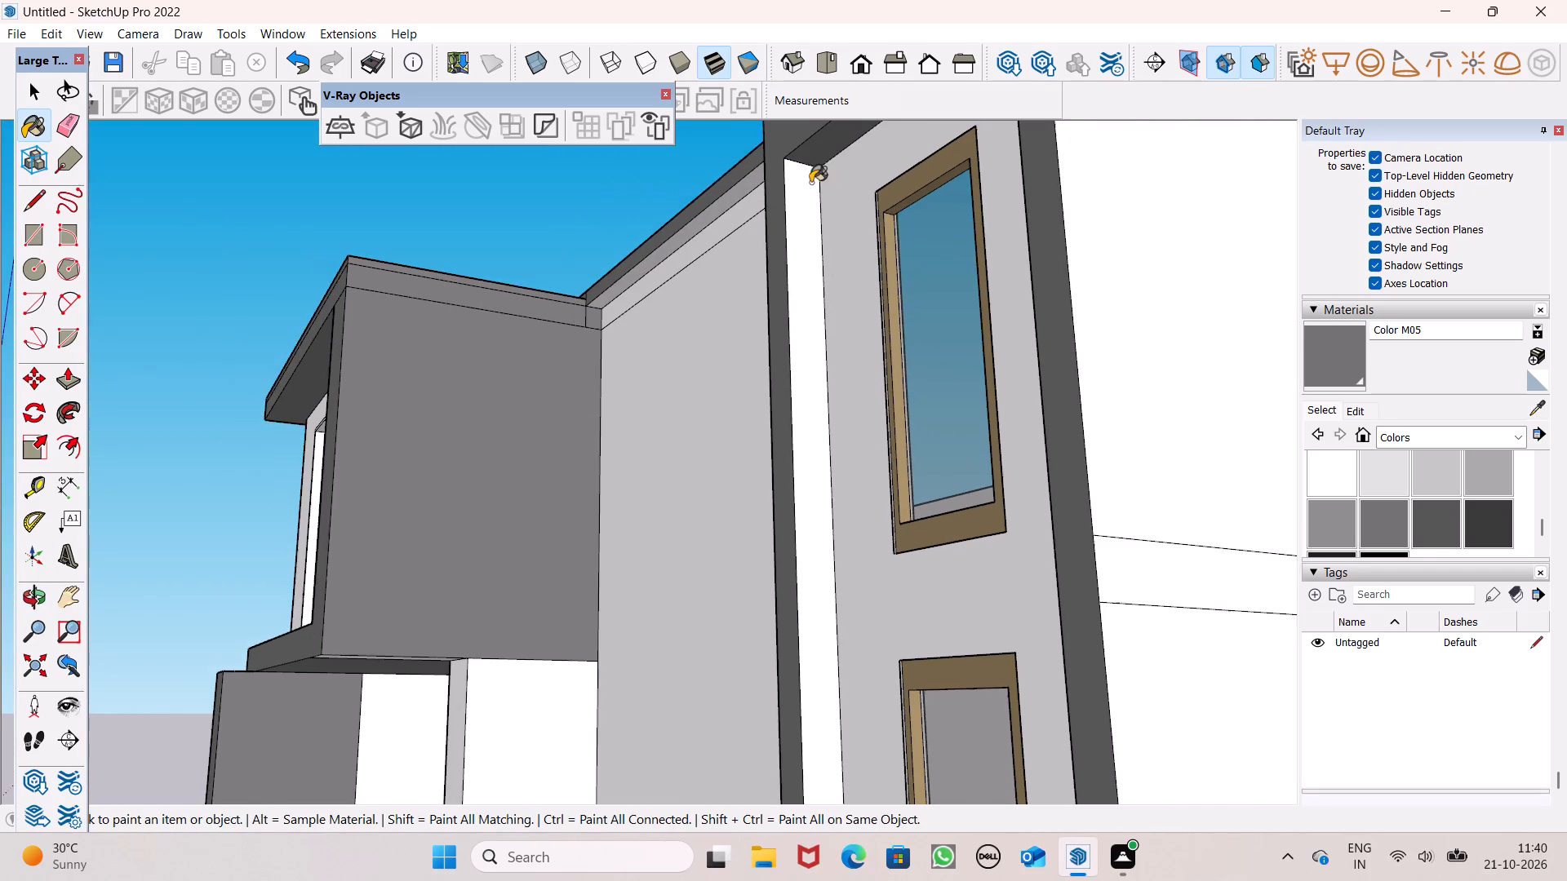
pyautogui.click(806, 192)
pyautogui.scroll(-6, 796, 232)
pyautogui.moveTo(868, 314); pyautogui.dragTo(1459, 457, button='middle')
pyautogui.scroll(6, 1039, 460)
pyautogui.click(1059, 509)
pyautogui.click(1068, 536)
pyautogui.click(1064, 561)
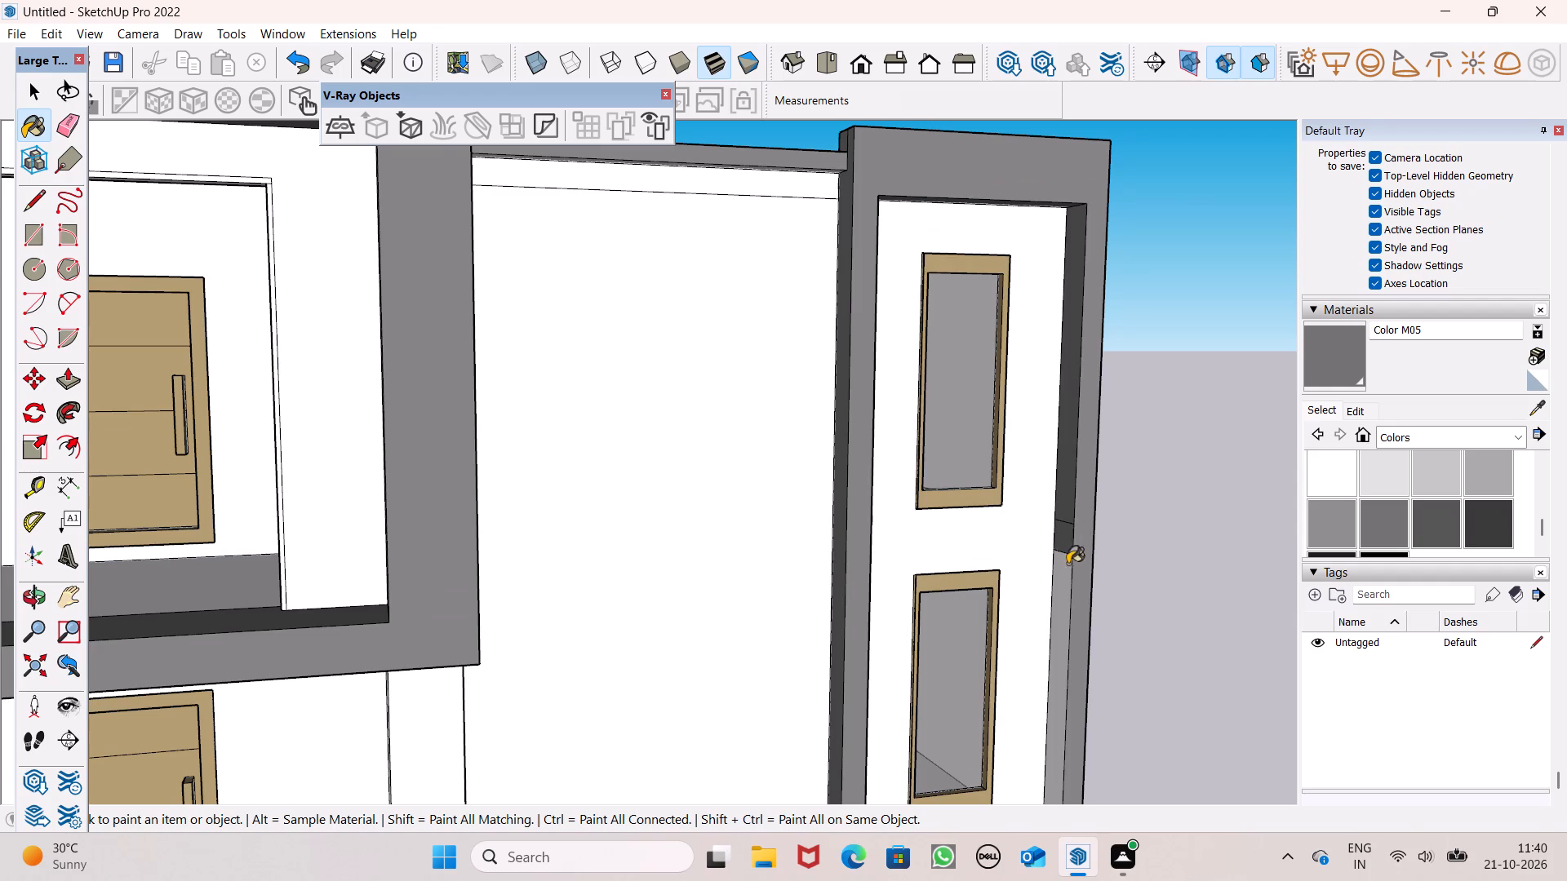
# Paint the end face of the narrow-window frame, beside the house's outer side wall, with Color M05.
pyautogui.scroll(-5, 1068, 436)
pyautogui.moveTo(1042, 476); pyautogui.dragTo(411, 560, button='middle')
pyautogui.scroll(1, 823, 413)
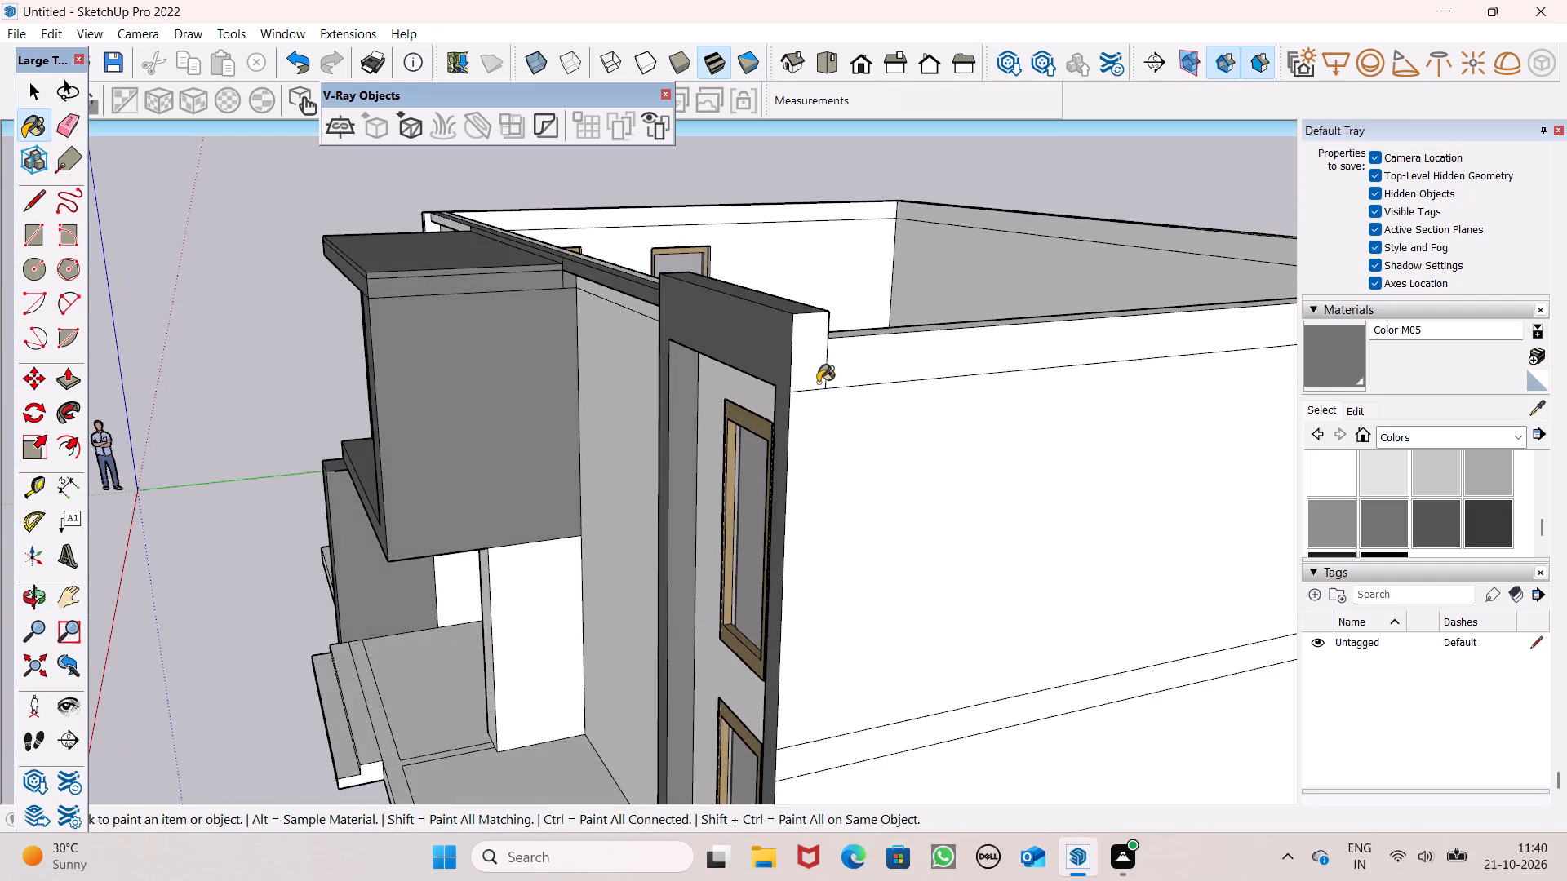
pyautogui.click(817, 373)
# Paint the top rim of the roof parapet with Color M05.
pyautogui.scroll(-11, 797, 348)
pyautogui.moveTo(851, 374); pyautogui.dragTo(763, 526, button='middle')
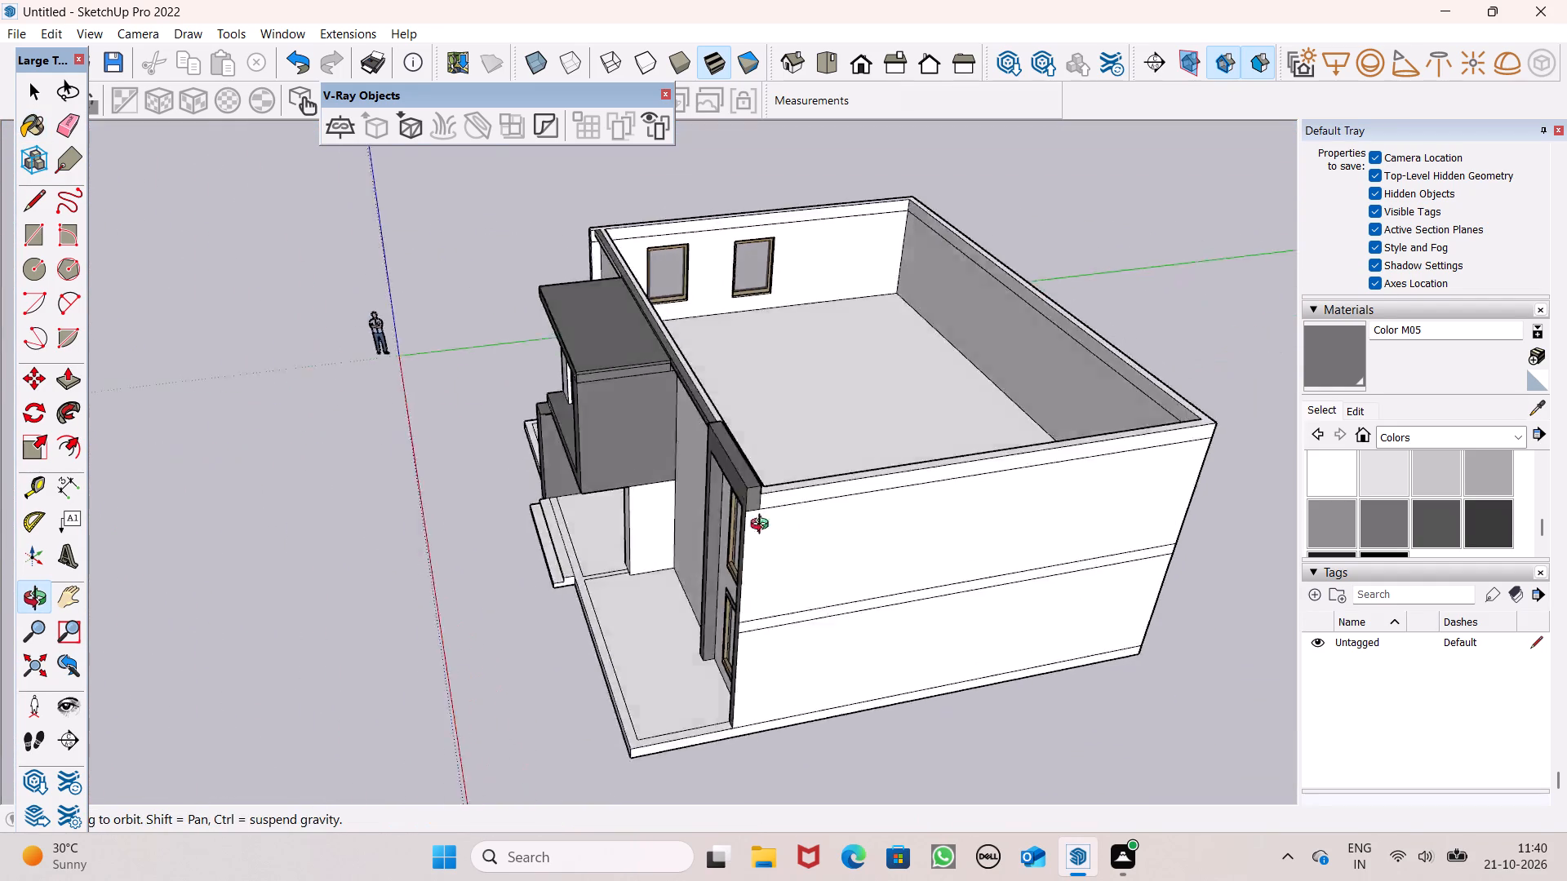
pyautogui.moveTo(763, 526); pyautogui.dragTo(706, 541, button='middle')
pyautogui.scroll(5, 721, 539)
pyautogui.click(634, 541)
# Paint the front parapet strip above the pair of large front windows with Color M05.
pyautogui.scroll(-7, 594, 471)
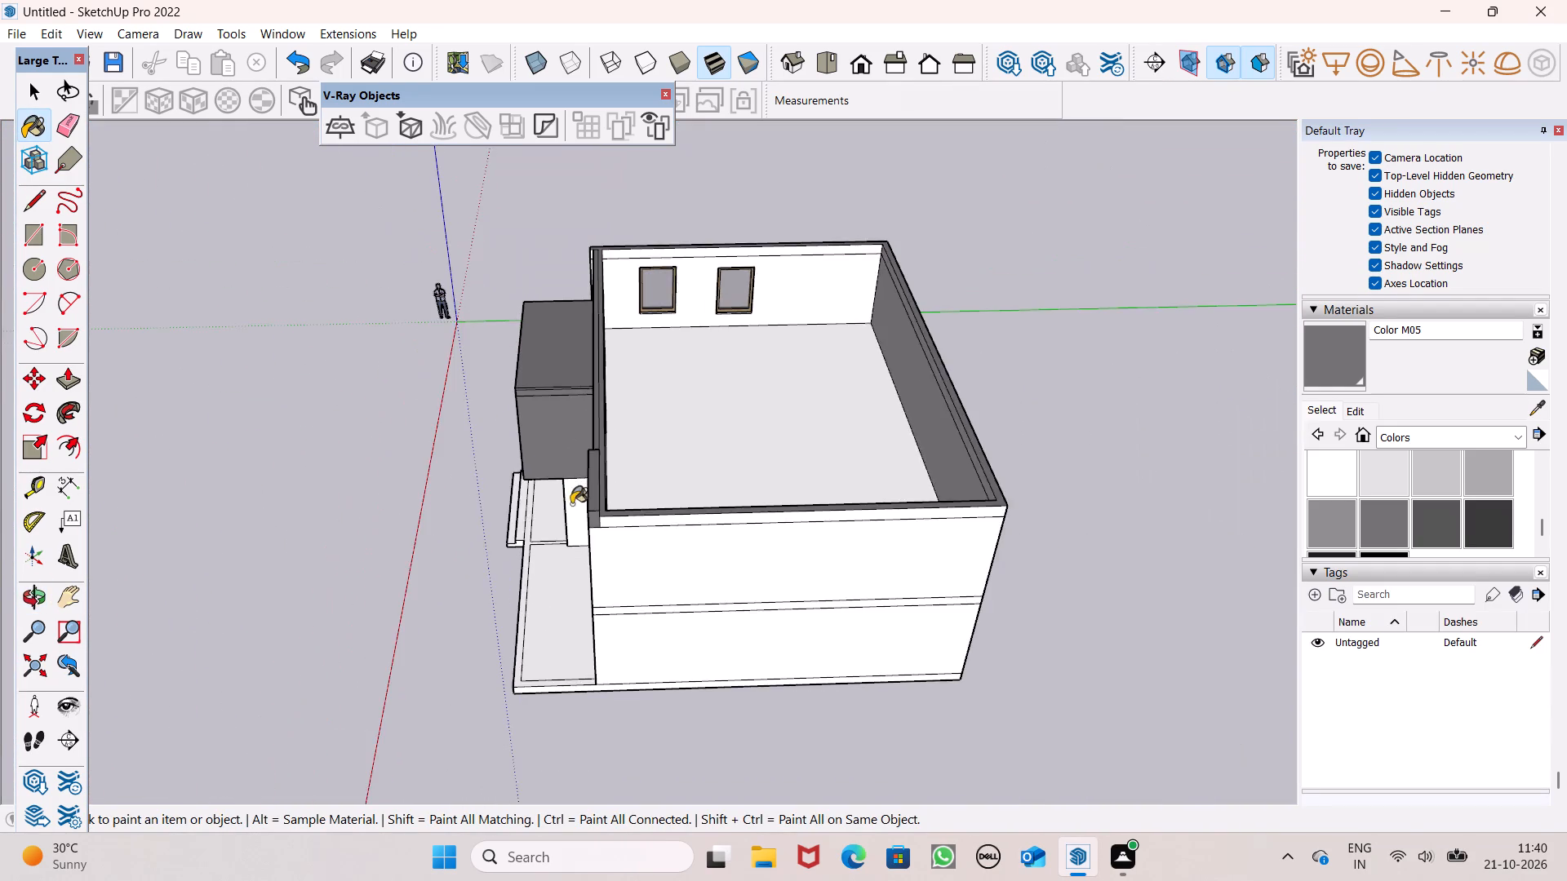
pyautogui.moveTo(570, 510); pyautogui.dragTo(632, 396, button='middle')
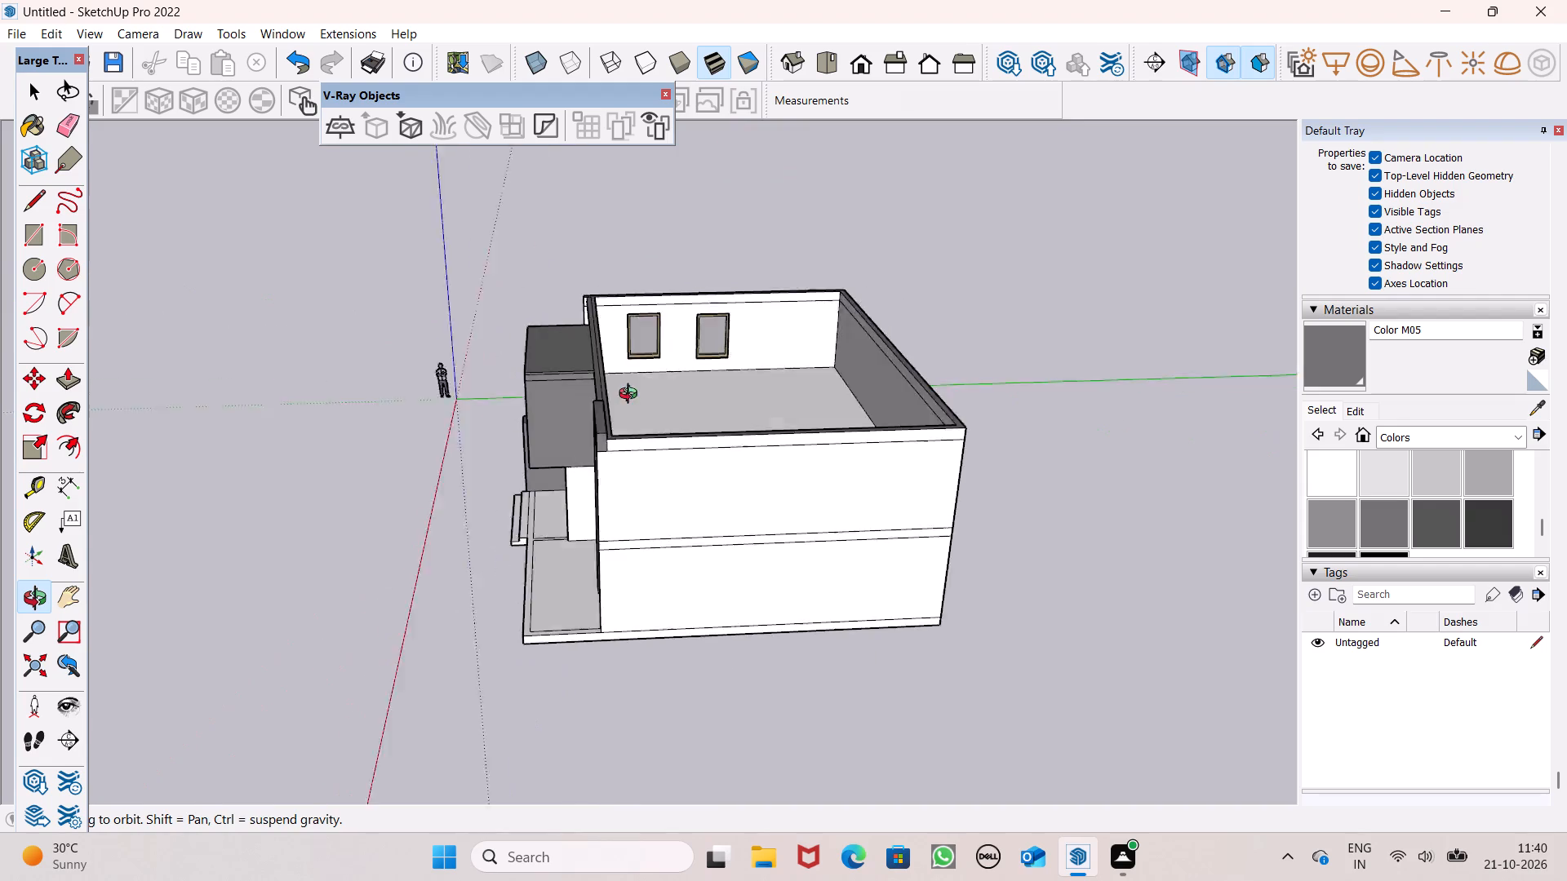
pyautogui.moveTo(632, 396); pyautogui.dragTo(976, 343, button='middle')
pyautogui.scroll(1, 438, 421)
pyautogui.moveTo(442, 432); pyautogui.dragTo(772, 401, button='middle')
pyautogui.scroll(7, 271, 375)
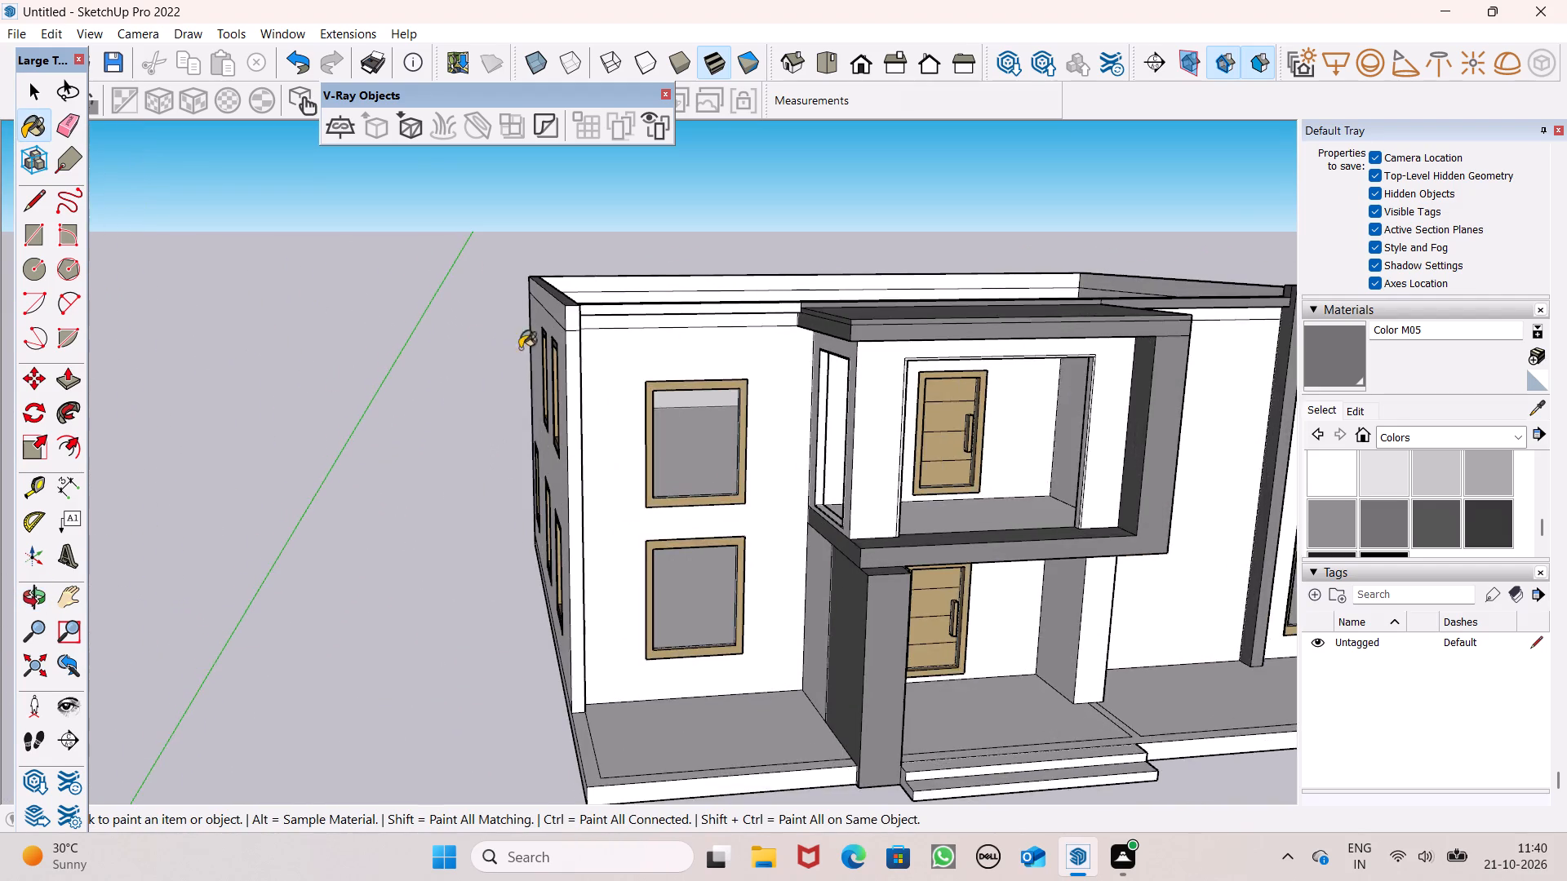
pyautogui.scroll(5, 533, 348)
pyautogui.moveTo(673, 385); pyautogui.dragTo(652, 456, button='middle')
pyautogui.scroll(5, 659, 344)
pyautogui.click(661, 296)
# Paint the entrance porch floor and its front border strip with Color M05.
pyautogui.scroll(-6, 591, 286)
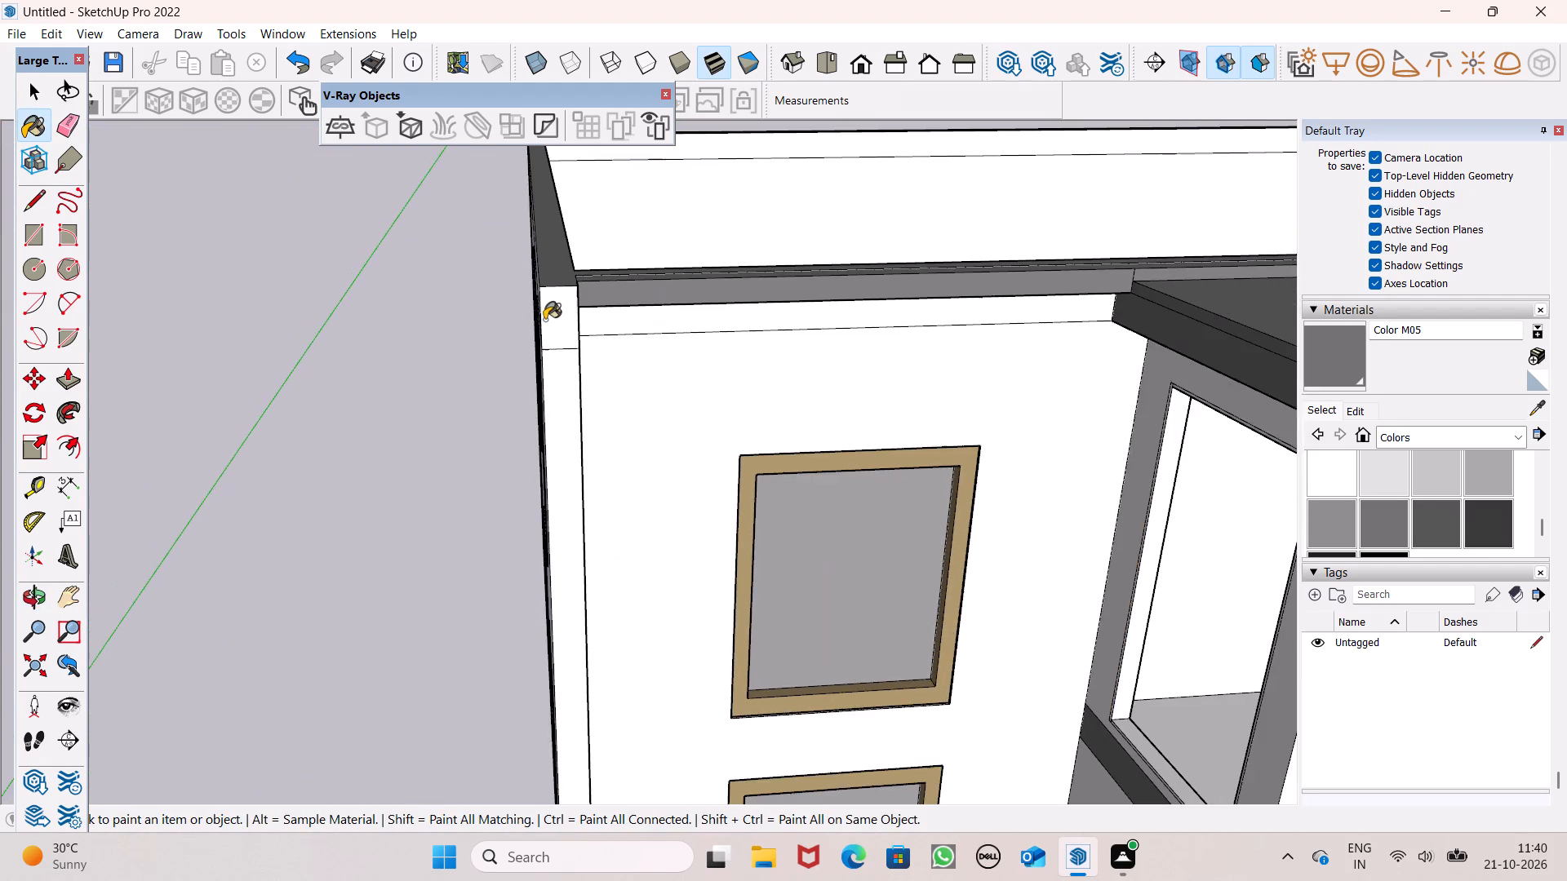
pyautogui.scroll(-5, 551, 335)
pyautogui.moveTo(649, 342); pyautogui.dragTo(482, 272, button='middle')
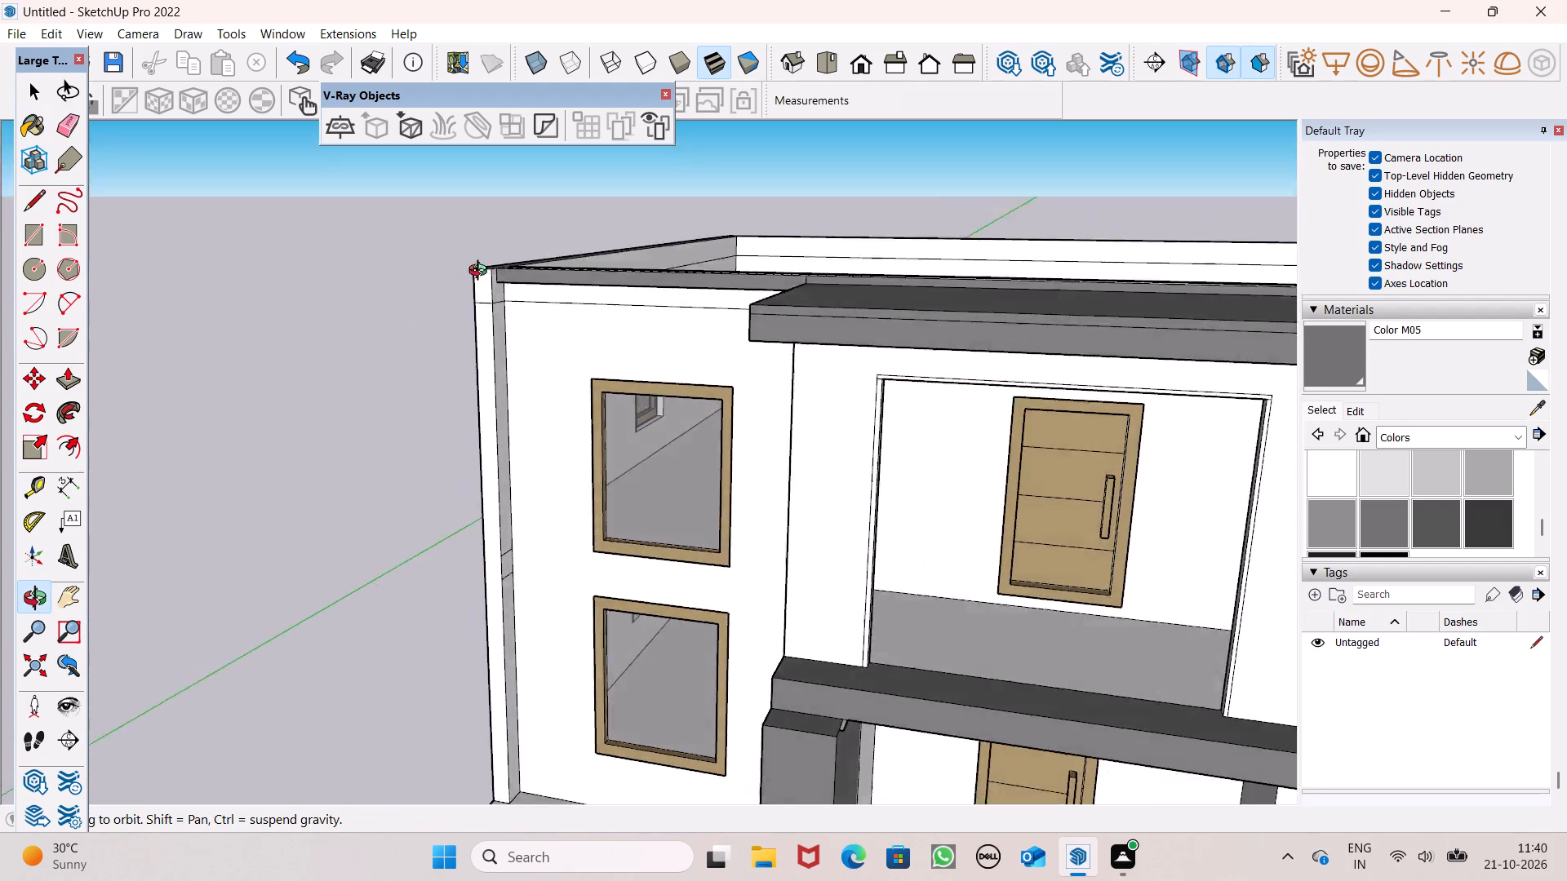
pyautogui.moveTo(482, 272); pyautogui.dragTo(590, 243, button='middle')
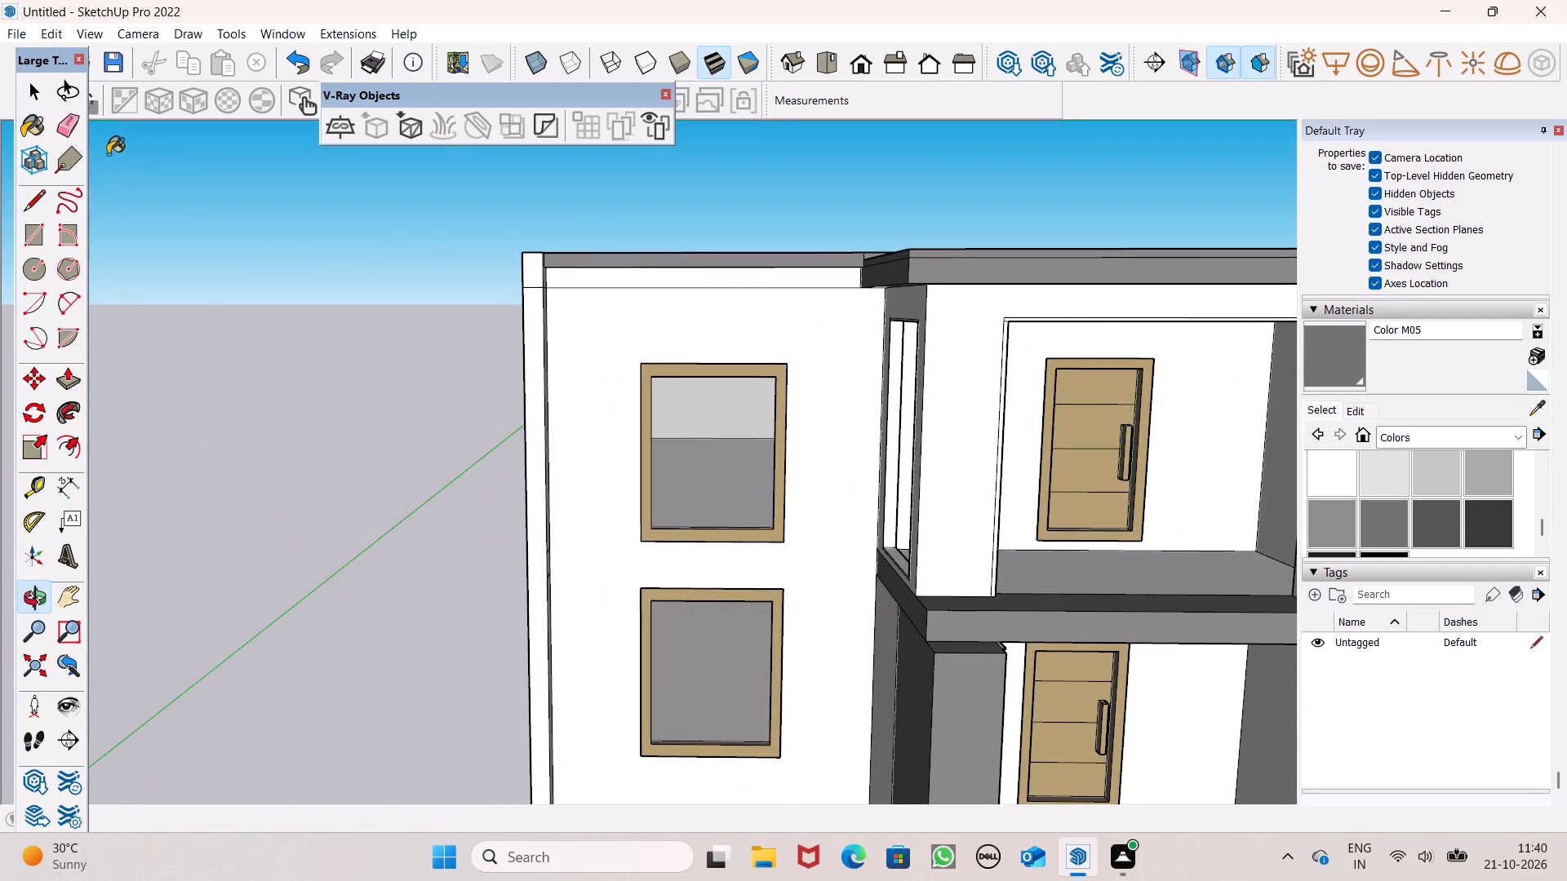
pyautogui.scroll(-2, 200, 303)
pyautogui.scroll(-3, 366, 459)
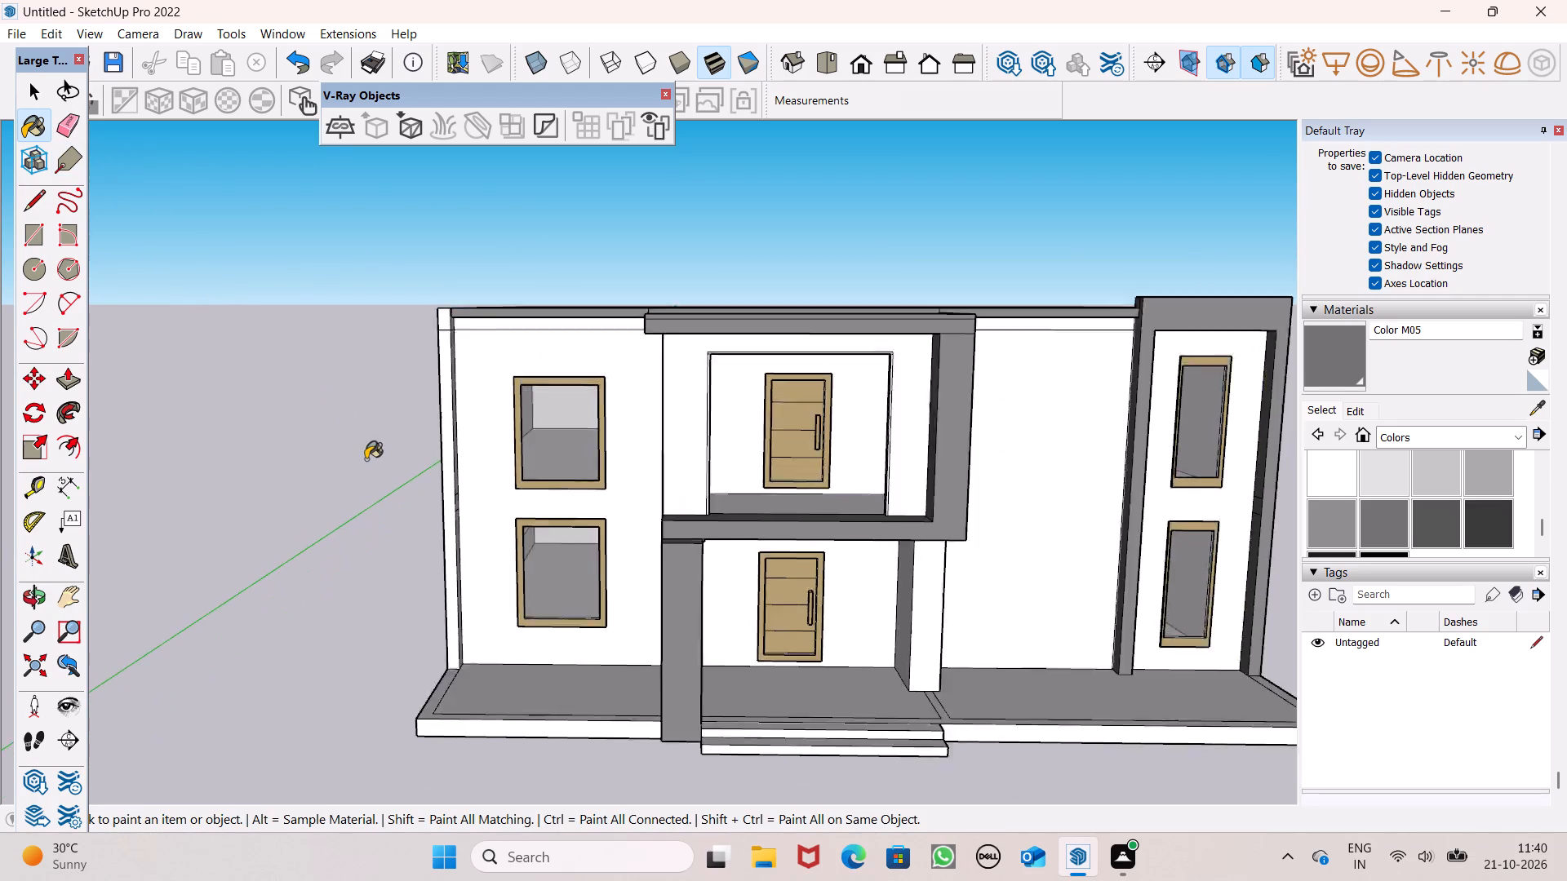
pyautogui.scroll(-2, 366, 459)
pyautogui.scroll(7, 760, 668)
pyautogui.click(743, 667)
pyautogui.scroll(-2, 743, 666)
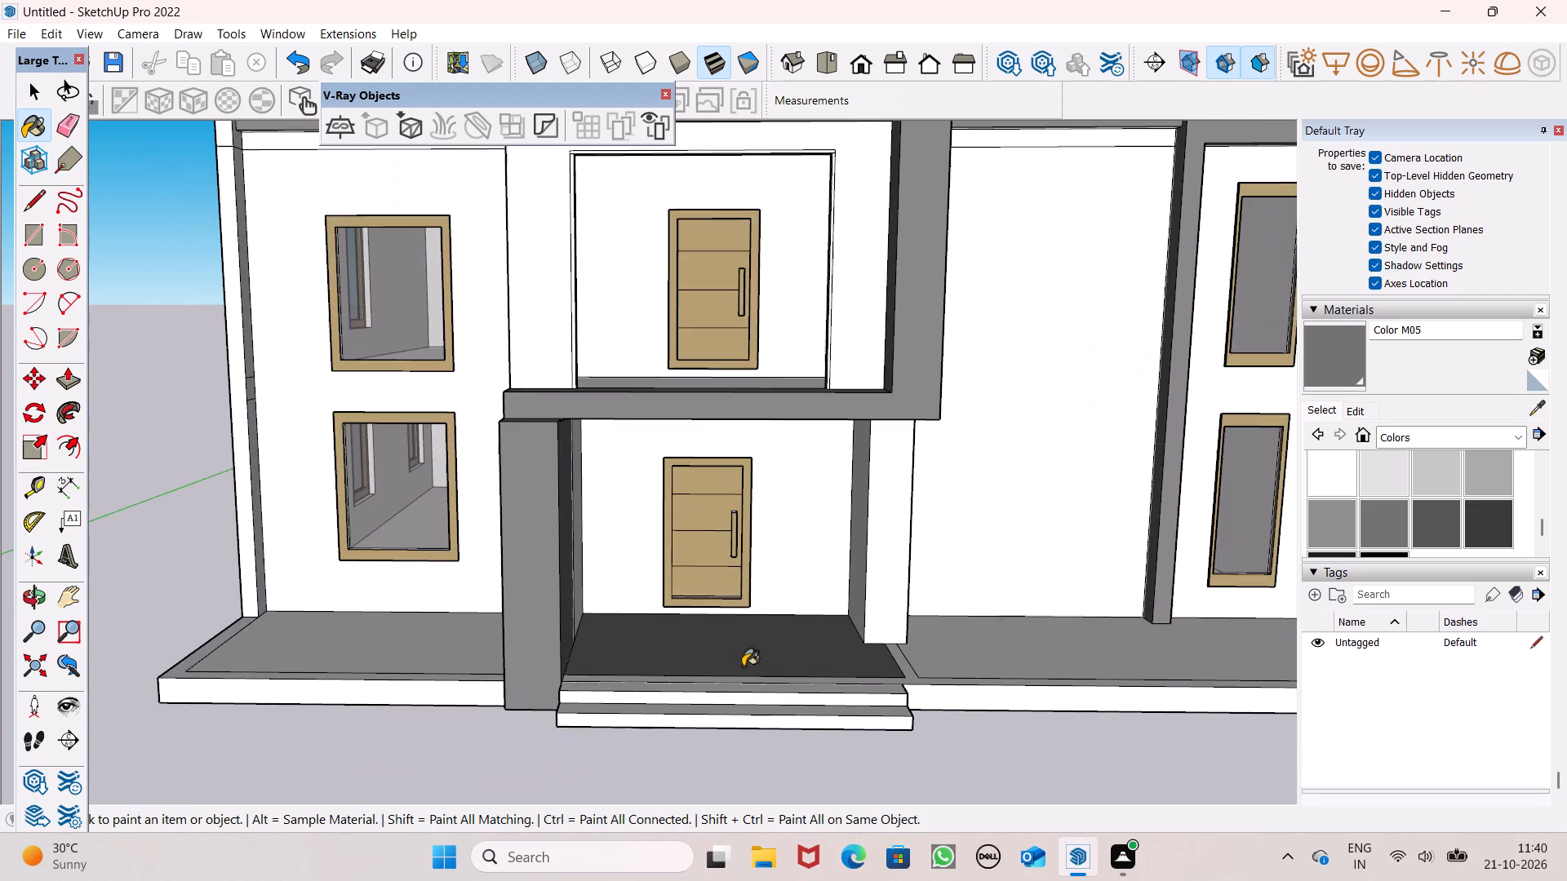
pyautogui.moveTo(729, 764); pyautogui.dragTo(726, 825, button='middle')
pyautogui.scroll(6, 682, 757)
pyautogui.click(661, 696)
# Paint the treads of the entrance steps and the upper step's riser with Color M05.
pyautogui.click(661, 725)
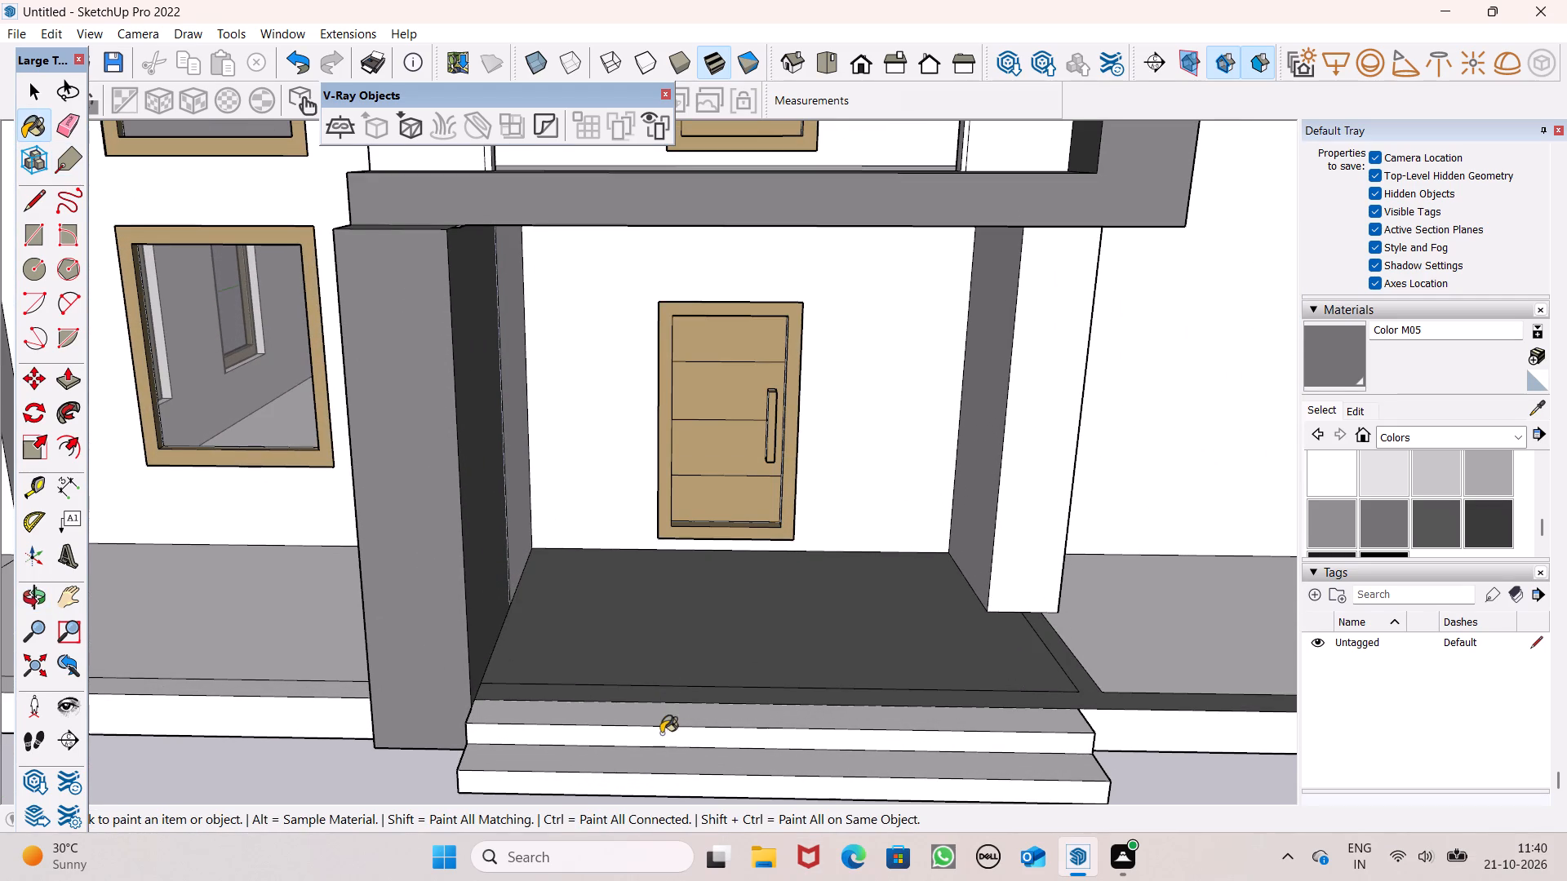
pyautogui.click(663, 751)
pyautogui.click(664, 724)
pyautogui.click(666, 735)
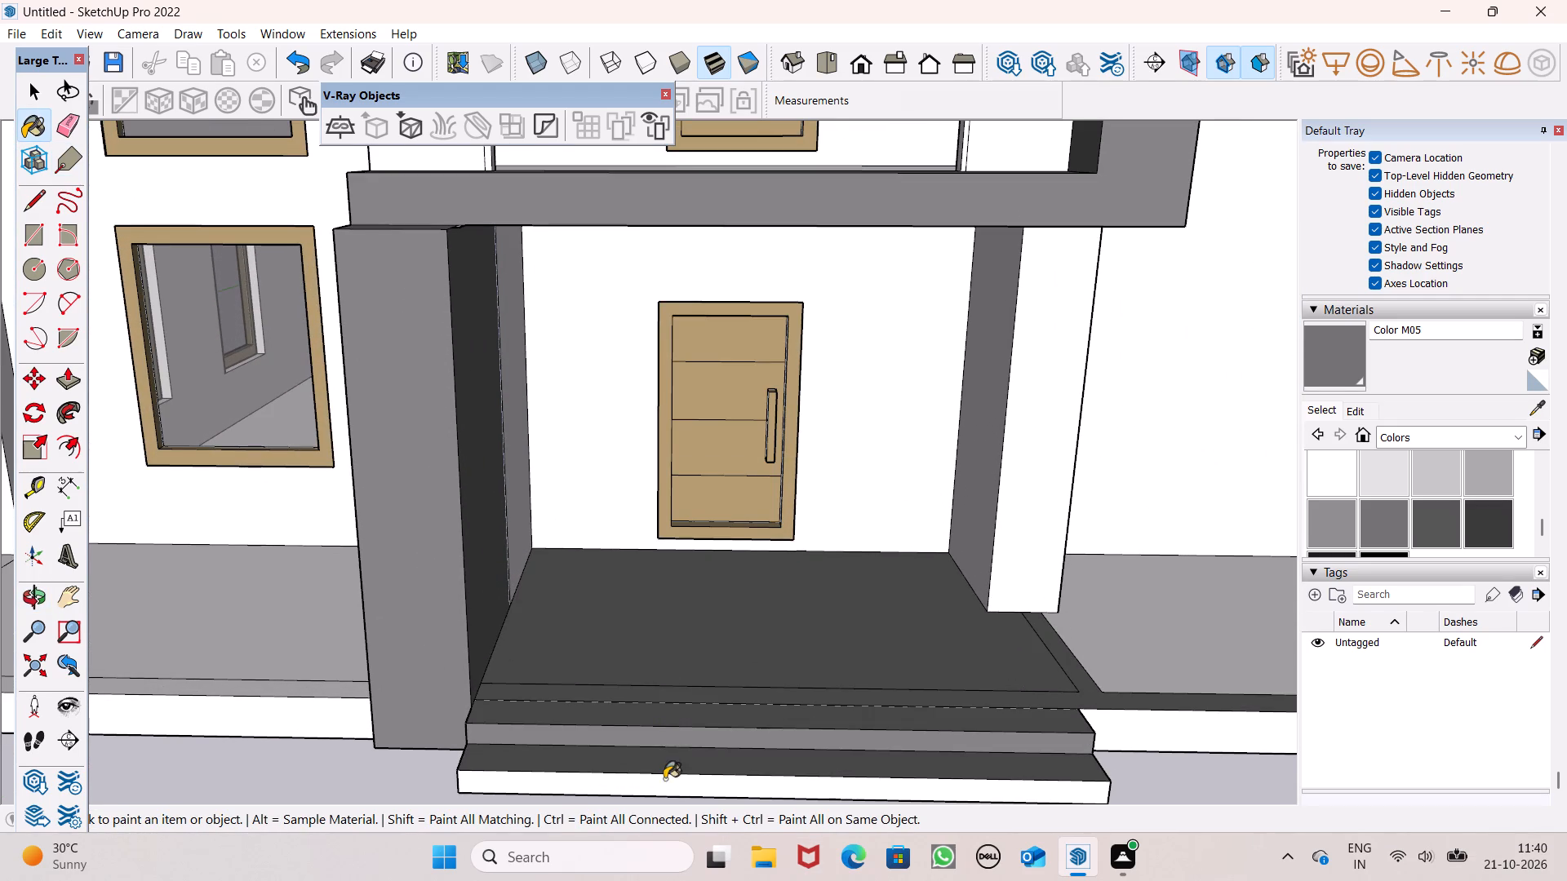
pyautogui.click(664, 764)
# Paint the lower entrance step's riser and the steps' end faces on both sides with Color M05.
pyautogui.scroll(-5, 669, 684)
pyautogui.moveTo(669, 768); pyautogui.dragTo(409, 622, button='middle')
pyautogui.scroll(2, 581, 626)
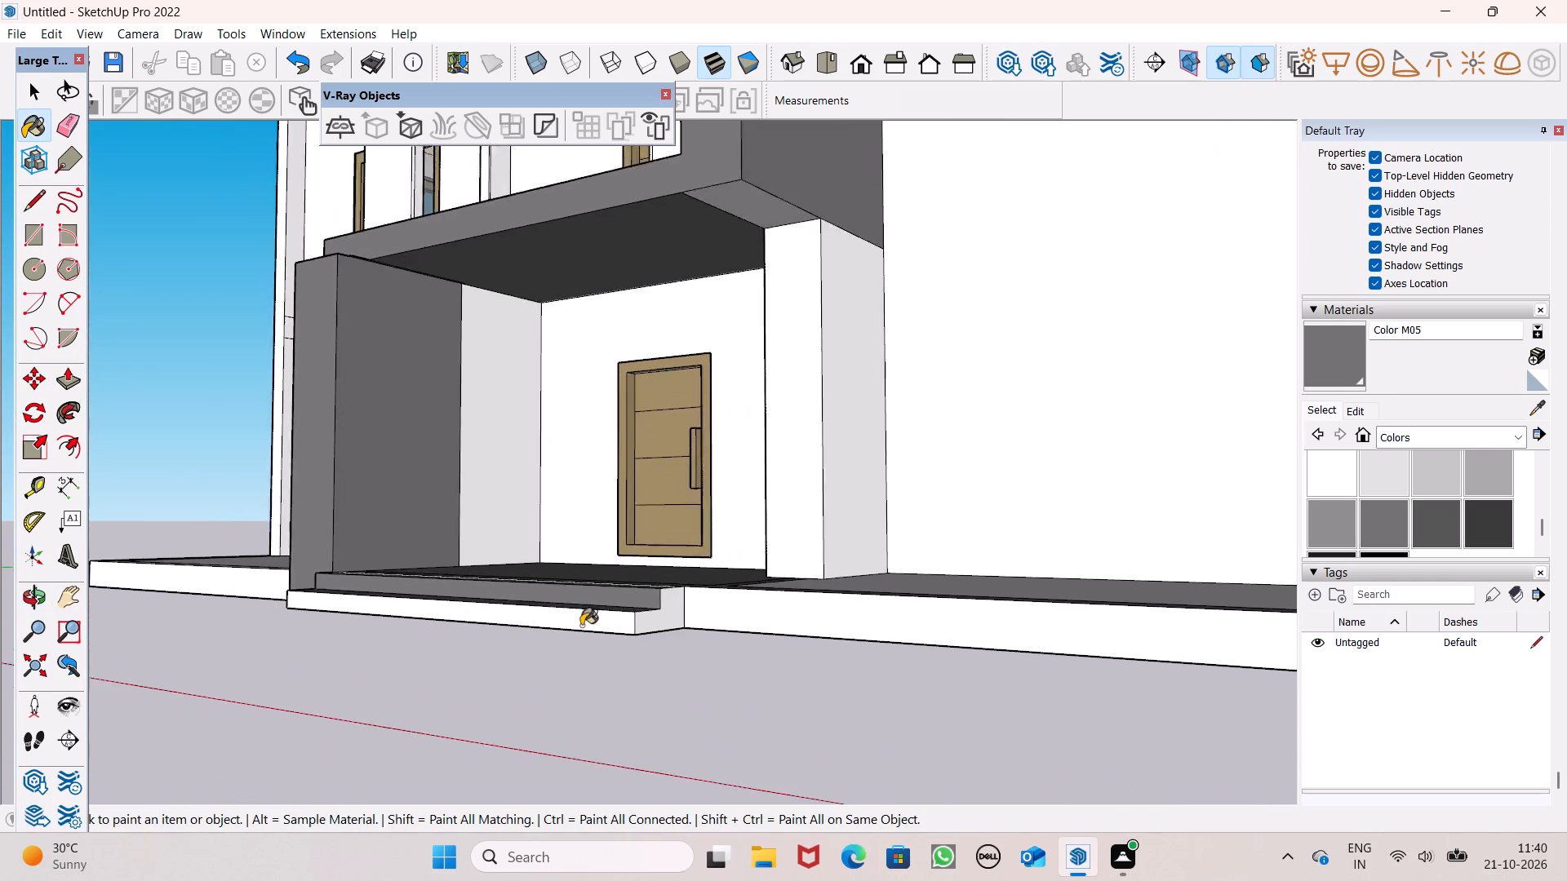
pyautogui.scroll(3, 581, 626)
pyautogui.click(679, 620)
pyautogui.click(623, 622)
pyautogui.scroll(-5, 704, 556)
pyautogui.moveTo(357, 646); pyautogui.dragTo(1027, 613, button='middle')
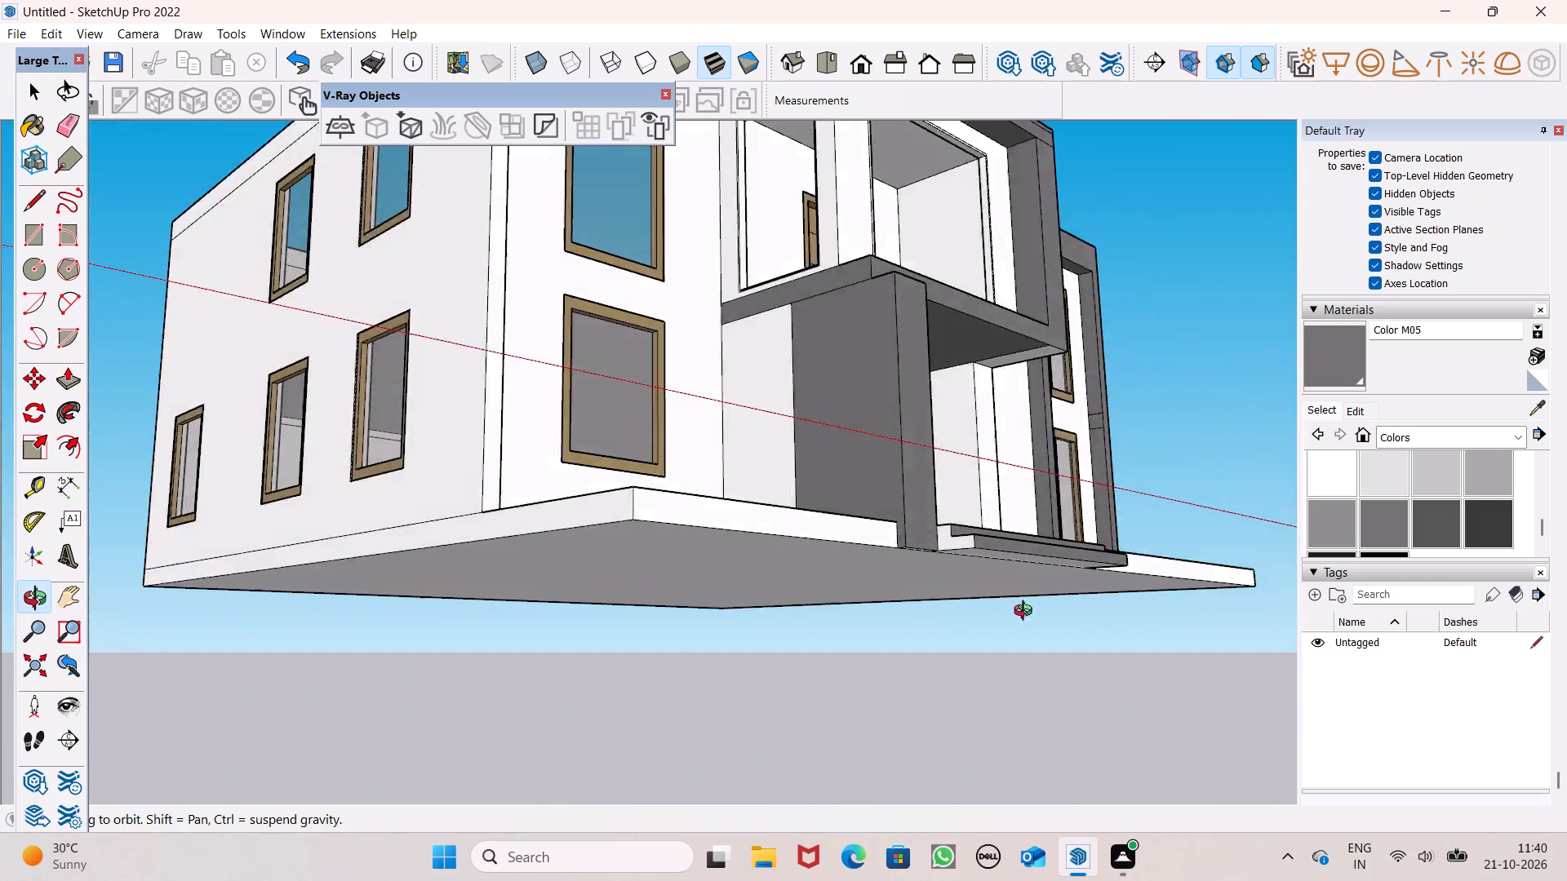
pyautogui.moveTo(1027, 613); pyautogui.dragTo(1031, 613, button='middle')
pyautogui.scroll(4, 990, 560)
pyautogui.click(980, 556)
# Paint the border strip of the terrace floor below the large front windows with Color M05.
pyautogui.scroll(-6, 905, 551)
pyautogui.moveTo(837, 624); pyautogui.dragTo(487, 779, button='middle')
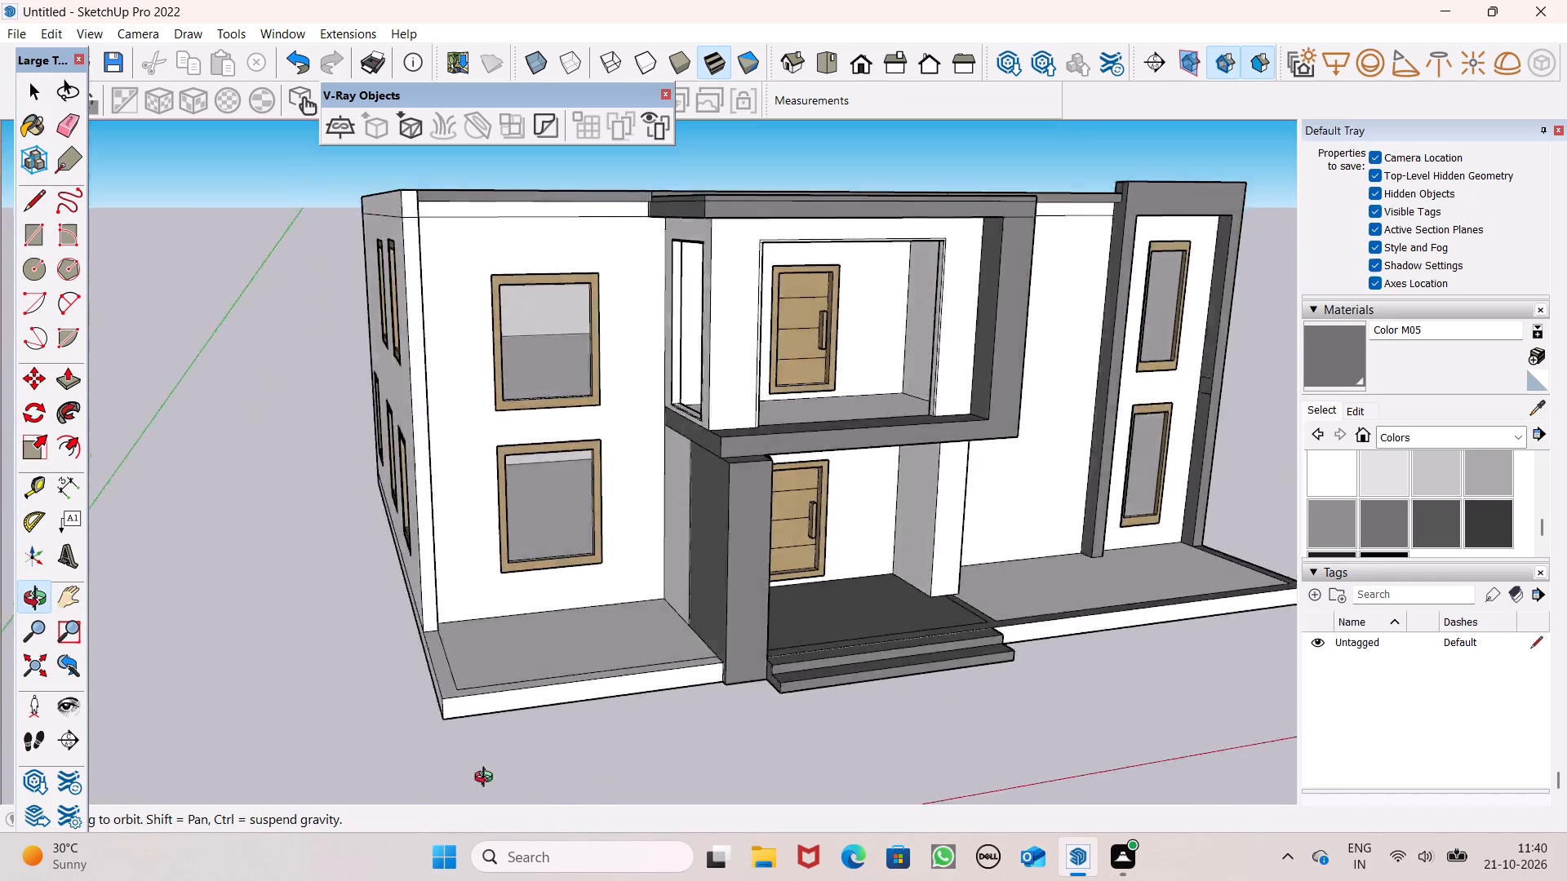
pyautogui.moveTo(487, 779); pyautogui.dragTo(464, 757, button='middle')
pyautogui.scroll(-6, 641, 598)
pyautogui.moveTo(752, 665); pyautogui.dragTo(712, 750, button='middle')
pyautogui.scroll(5, 508, 631)
pyautogui.middleClick(508, 631)
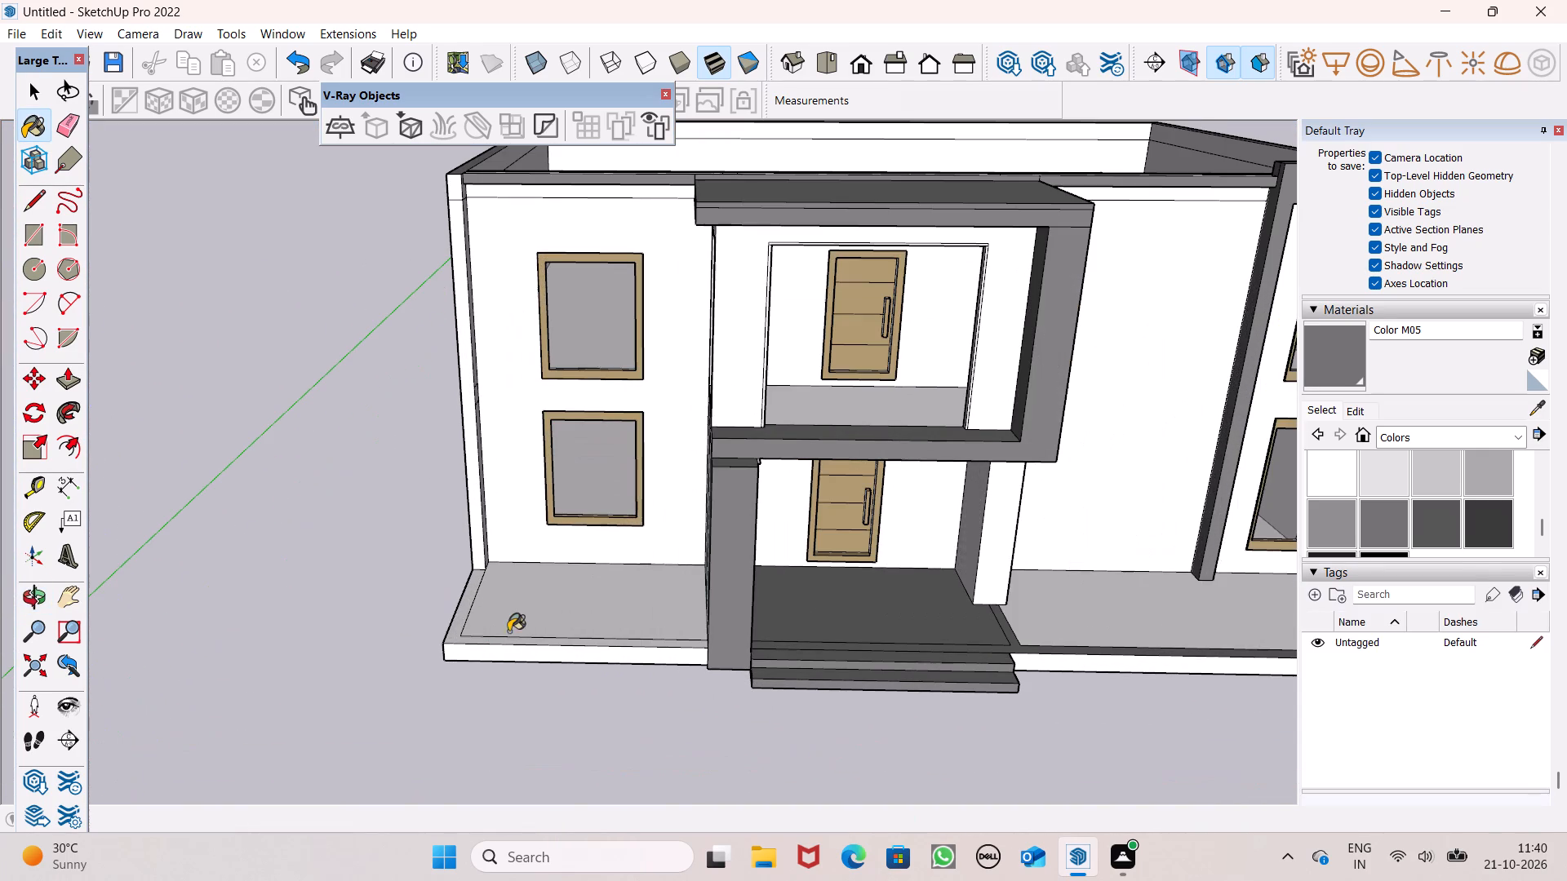
pyautogui.click(459, 635)
# Draw a line along the parapet's inner edge at the rear corner to close the roof opening with a face.
pyautogui.scroll(-7, 612, 591)
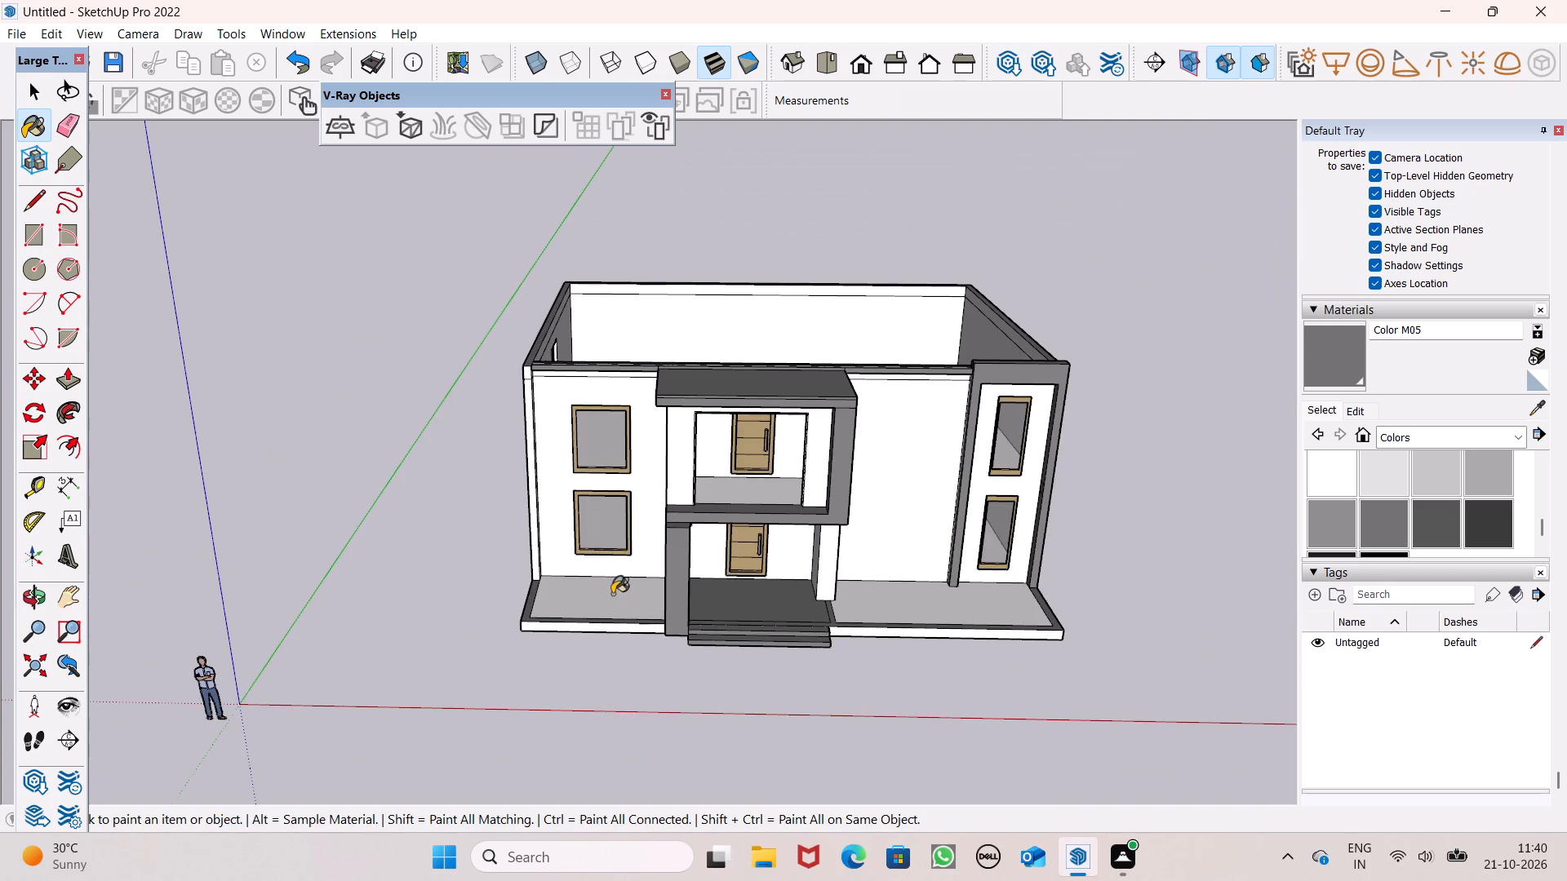
pyautogui.scroll(-3, 550, 522)
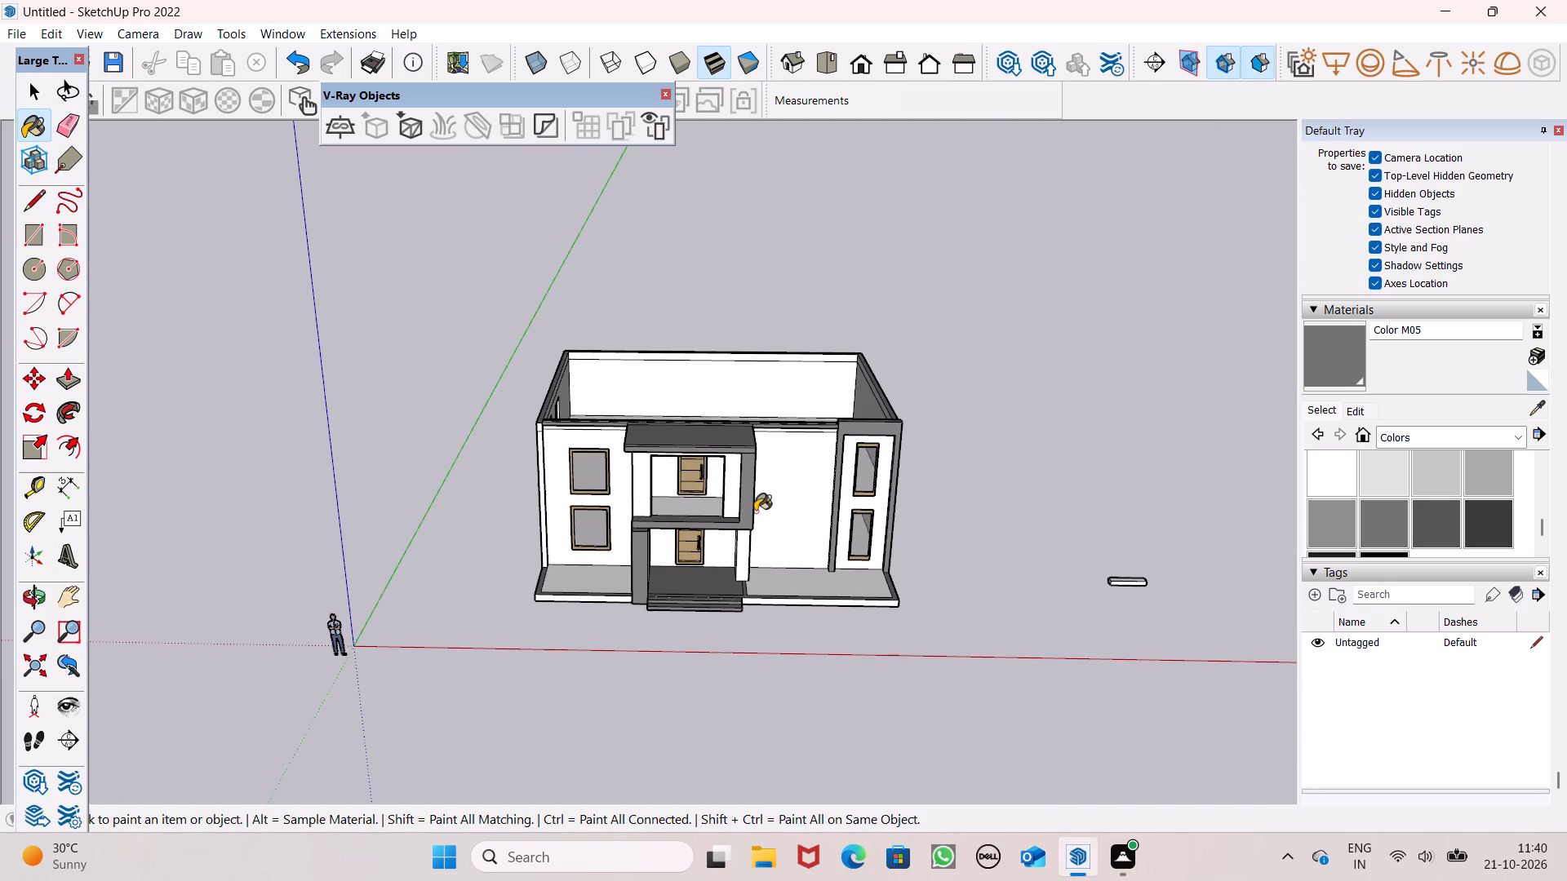
pyautogui.moveTo(516, 517); pyautogui.dragTo(480, 869, button='middle')
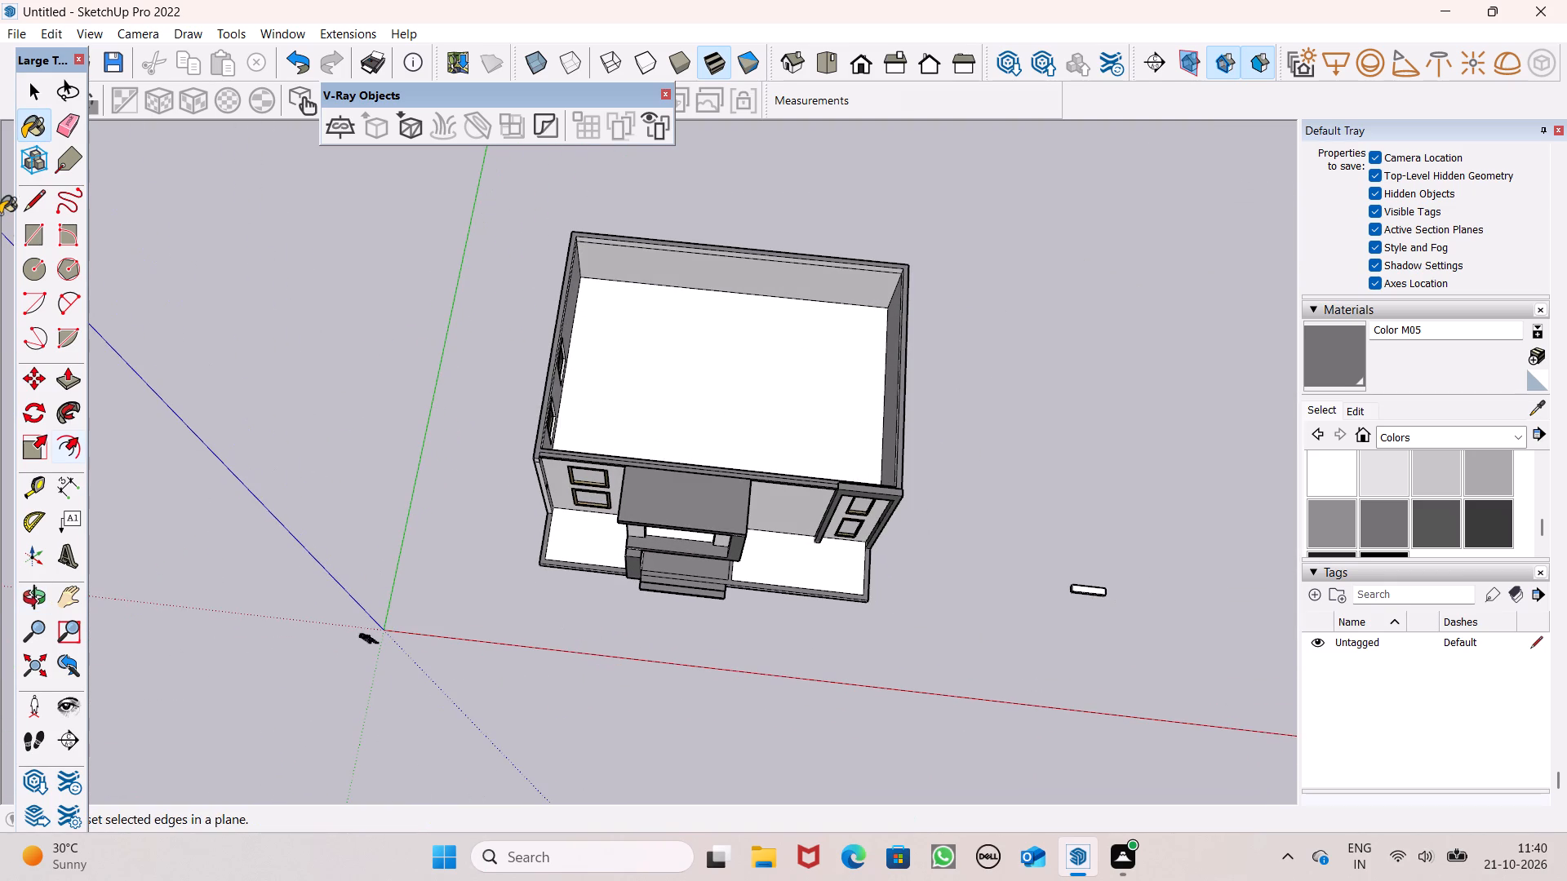
pyautogui.click(28, 205)
pyautogui.scroll(6, 673, 224)
pyautogui.scroll(3, 539, 228)
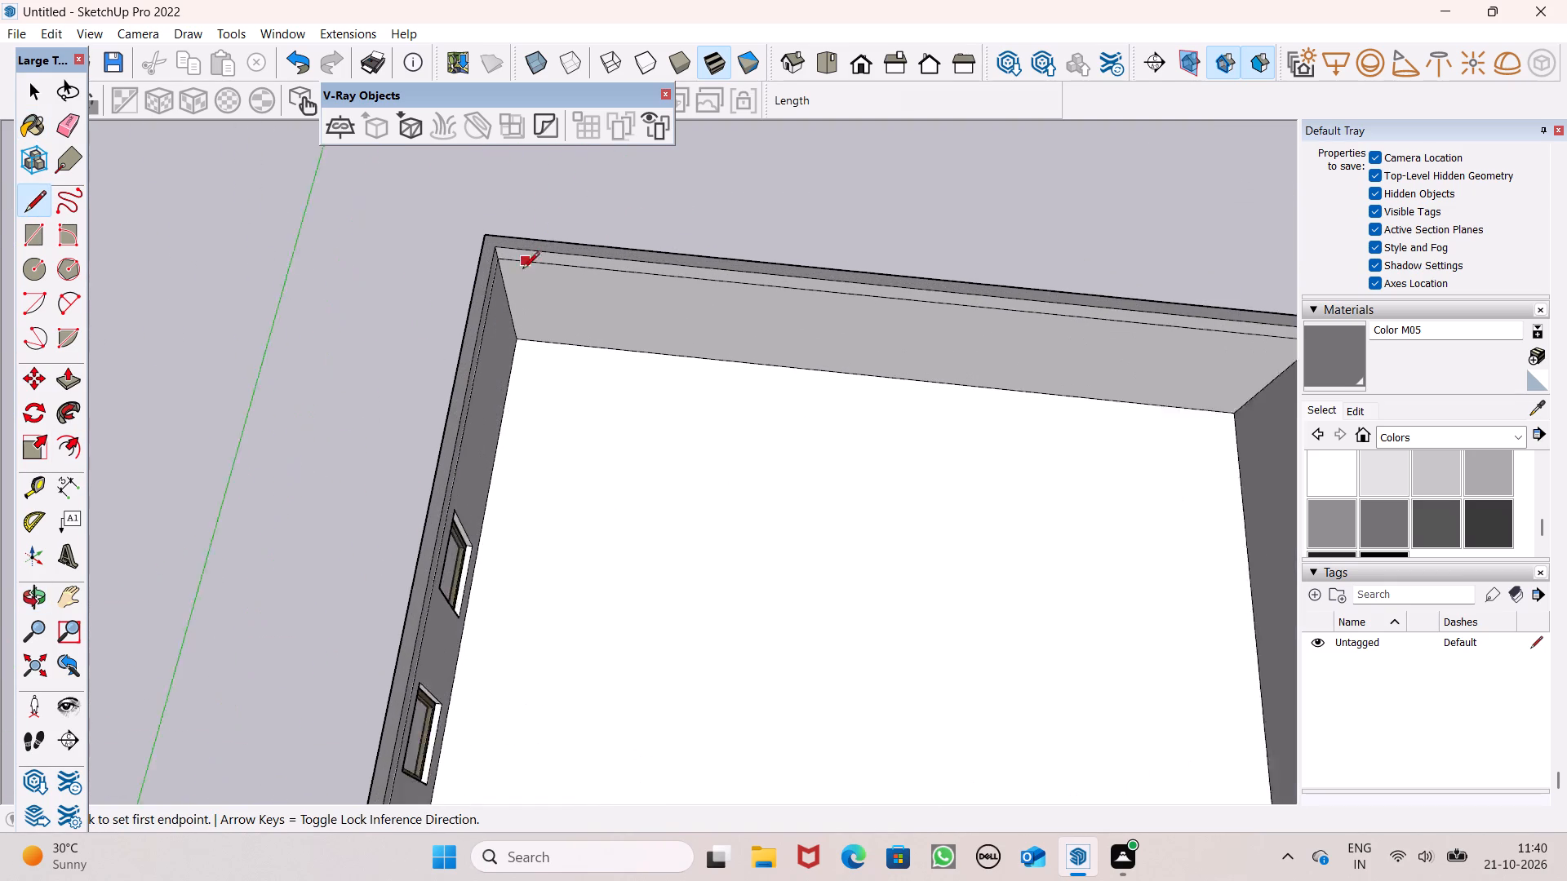
pyautogui.scroll(3, 522, 270)
pyautogui.click(487, 243)
pyautogui.click(529, 241)
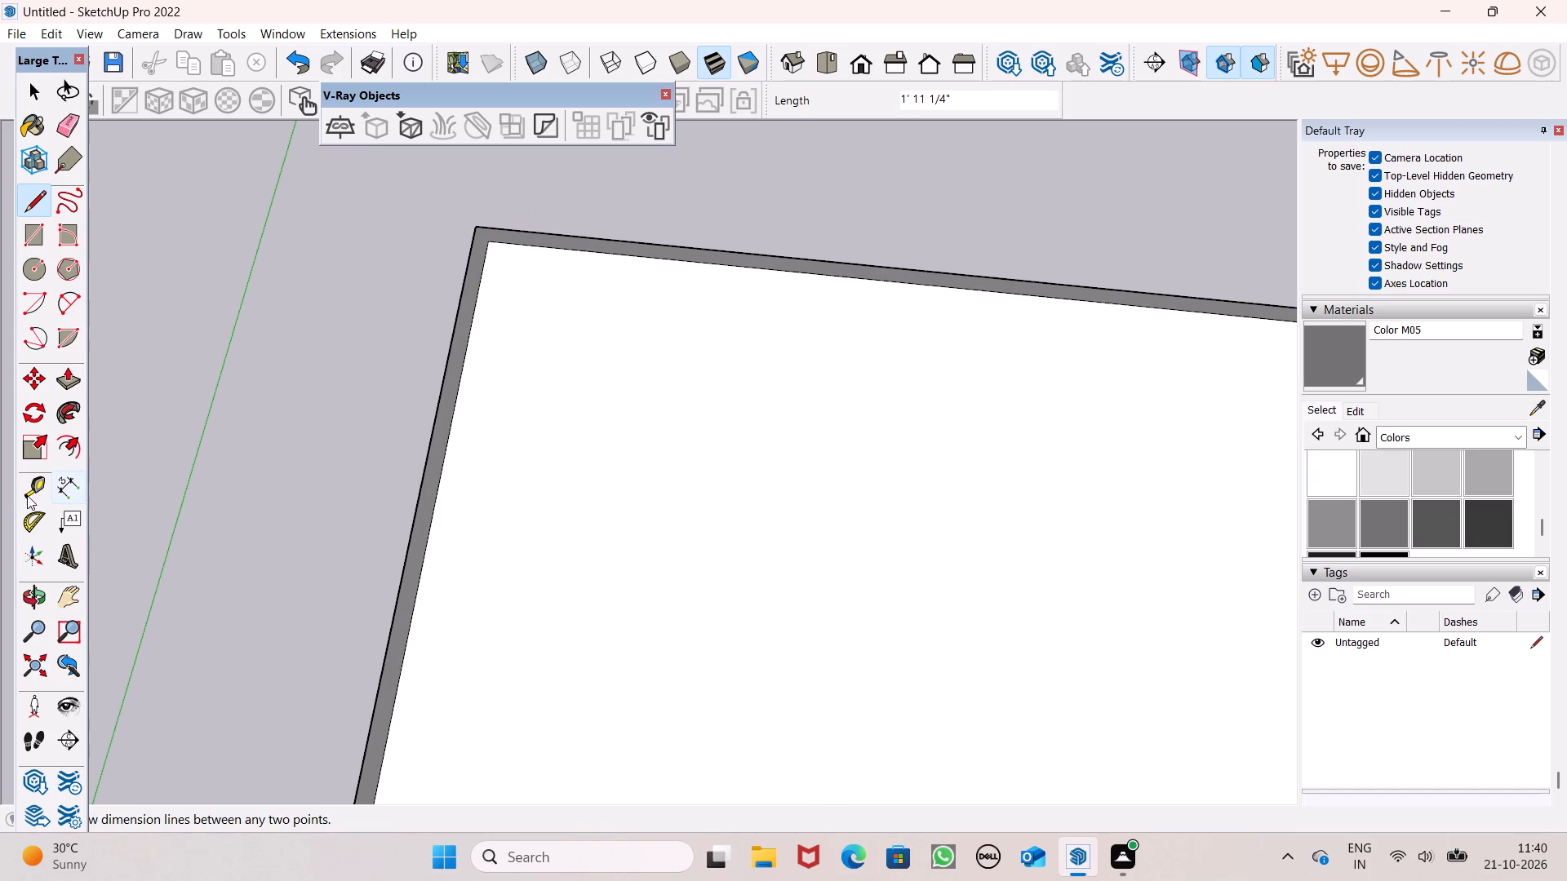
# Push/Pull the new roof face by 6" and clear the selection.
pyautogui.click(66, 386)
pyautogui.moveTo(663, 494); pyautogui.dragTo(663, 501)
pyautogui.write('6"')
pyautogui.press('Return')
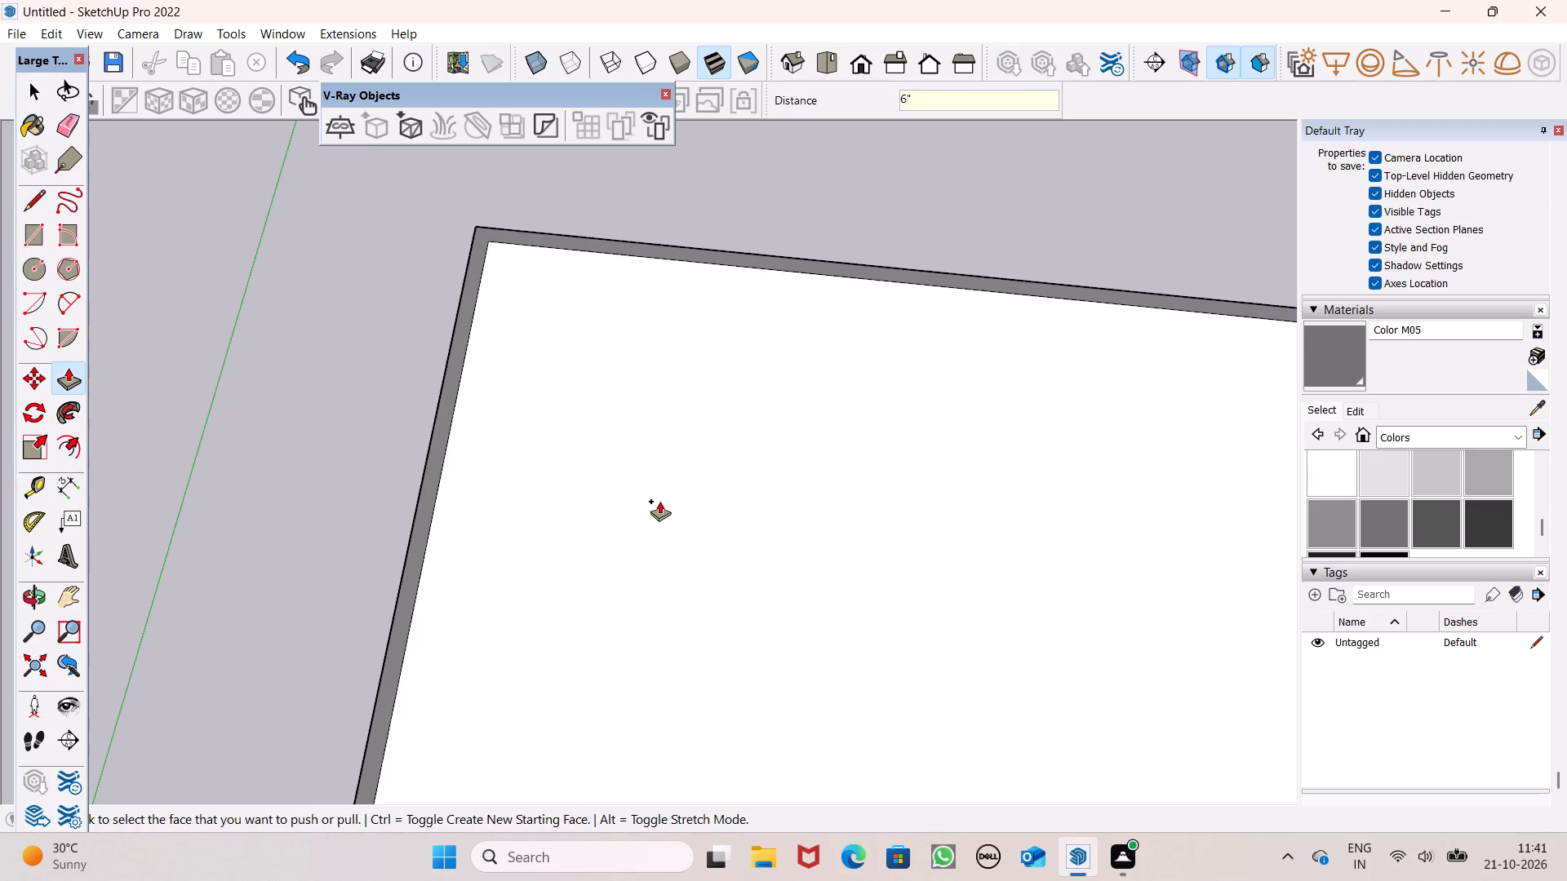
pyautogui.scroll(-6, 654, 498)
pyautogui.moveTo(646, 577); pyautogui.dragTo(690, 442, button='middle')
pyautogui.press('space')
pyautogui.click(494, 443)
pyautogui.scroll(-3, 675, 361)
pyautogui.scroll(-5, 733, 523)
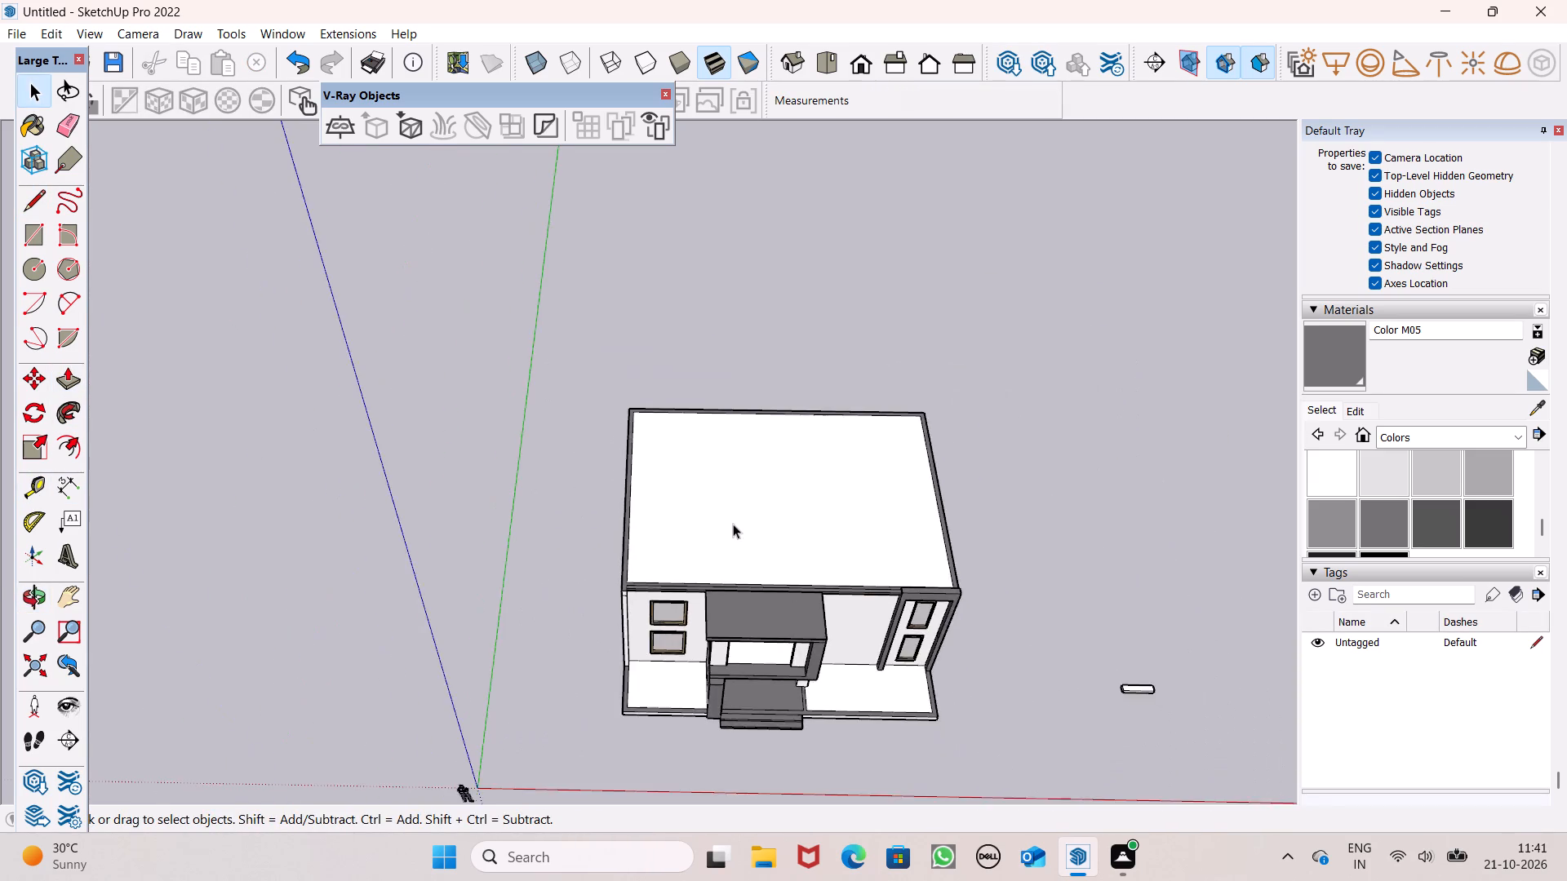
# Examine the roofed house from the front, the corner and the windowed side wall.
pyautogui.moveTo(730, 560); pyautogui.dragTo(769, 249, button='middle')
pyautogui.scroll(1, 763, 254)
pyautogui.scroll(-3, 798, 405)
pyautogui.moveTo(788, 615); pyautogui.dragTo(781, 499, button='middle')
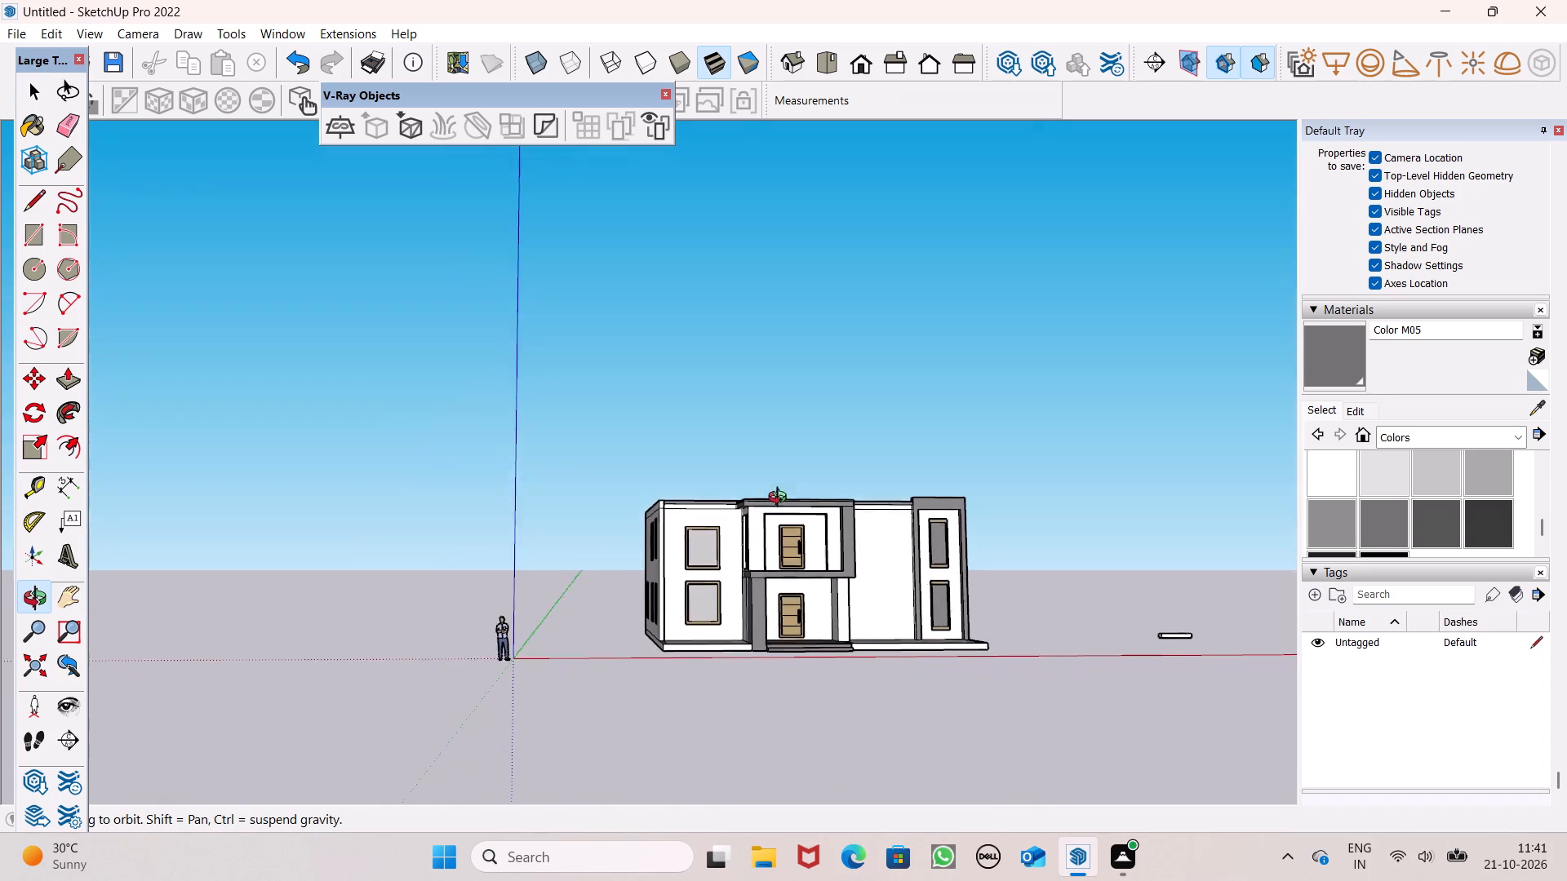
pyautogui.moveTo(781, 499); pyautogui.dragTo(781, 498, button='middle')
pyautogui.scroll(3, 811, 626)
pyautogui.scroll(-3, 811, 606)
pyautogui.moveTo(825, 642); pyautogui.dragTo(1121, 706, button='middle')
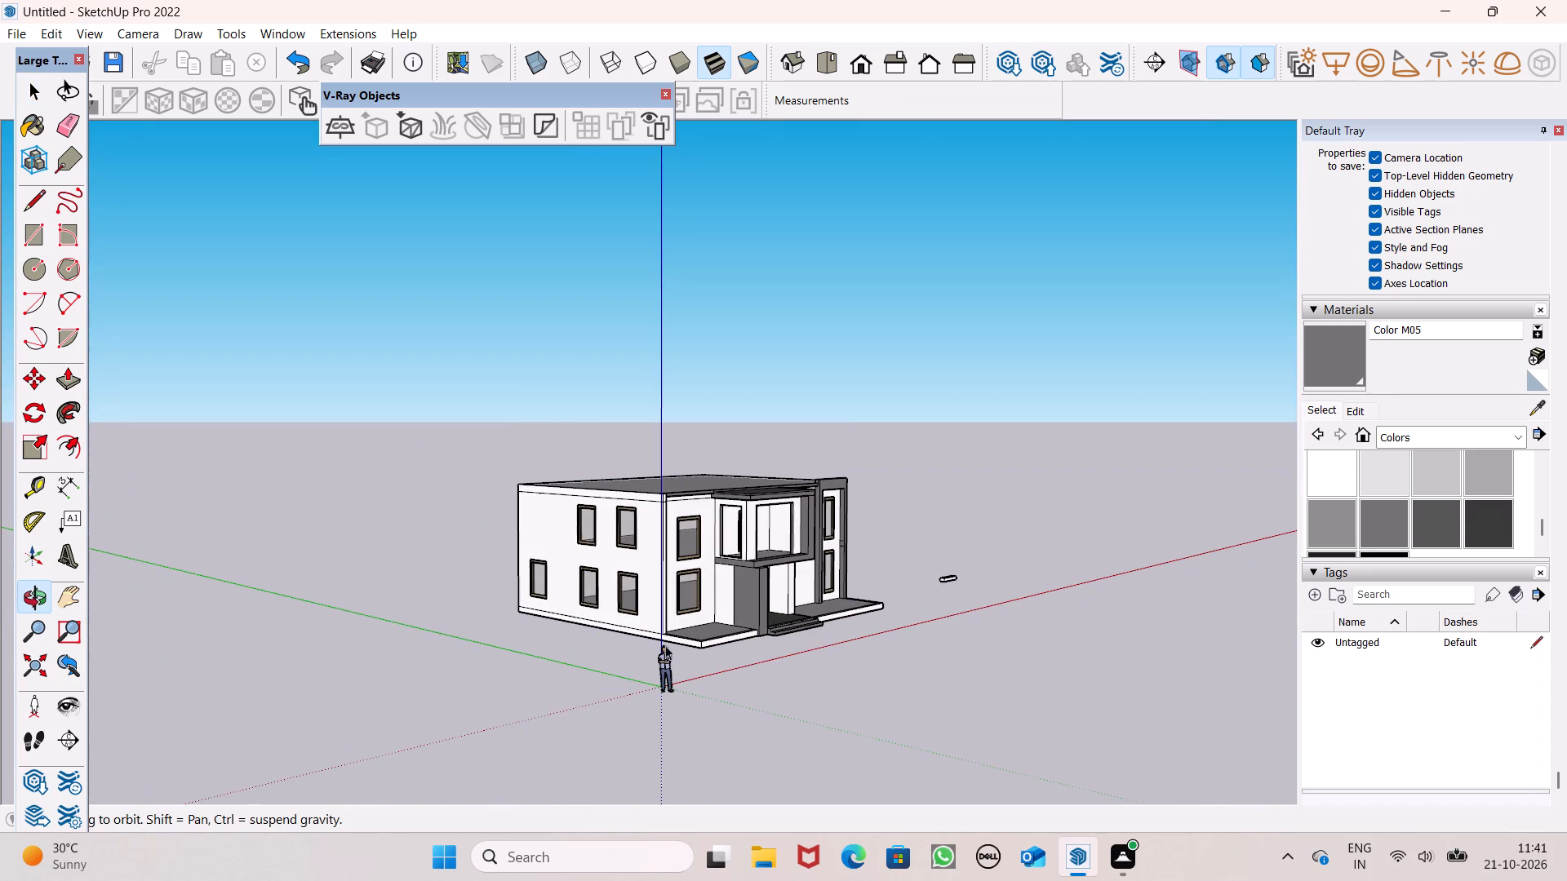
pyautogui.moveTo(433, 573); pyautogui.dragTo(739, 573, button='middle')
pyautogui.scroll(3, 287, 488)
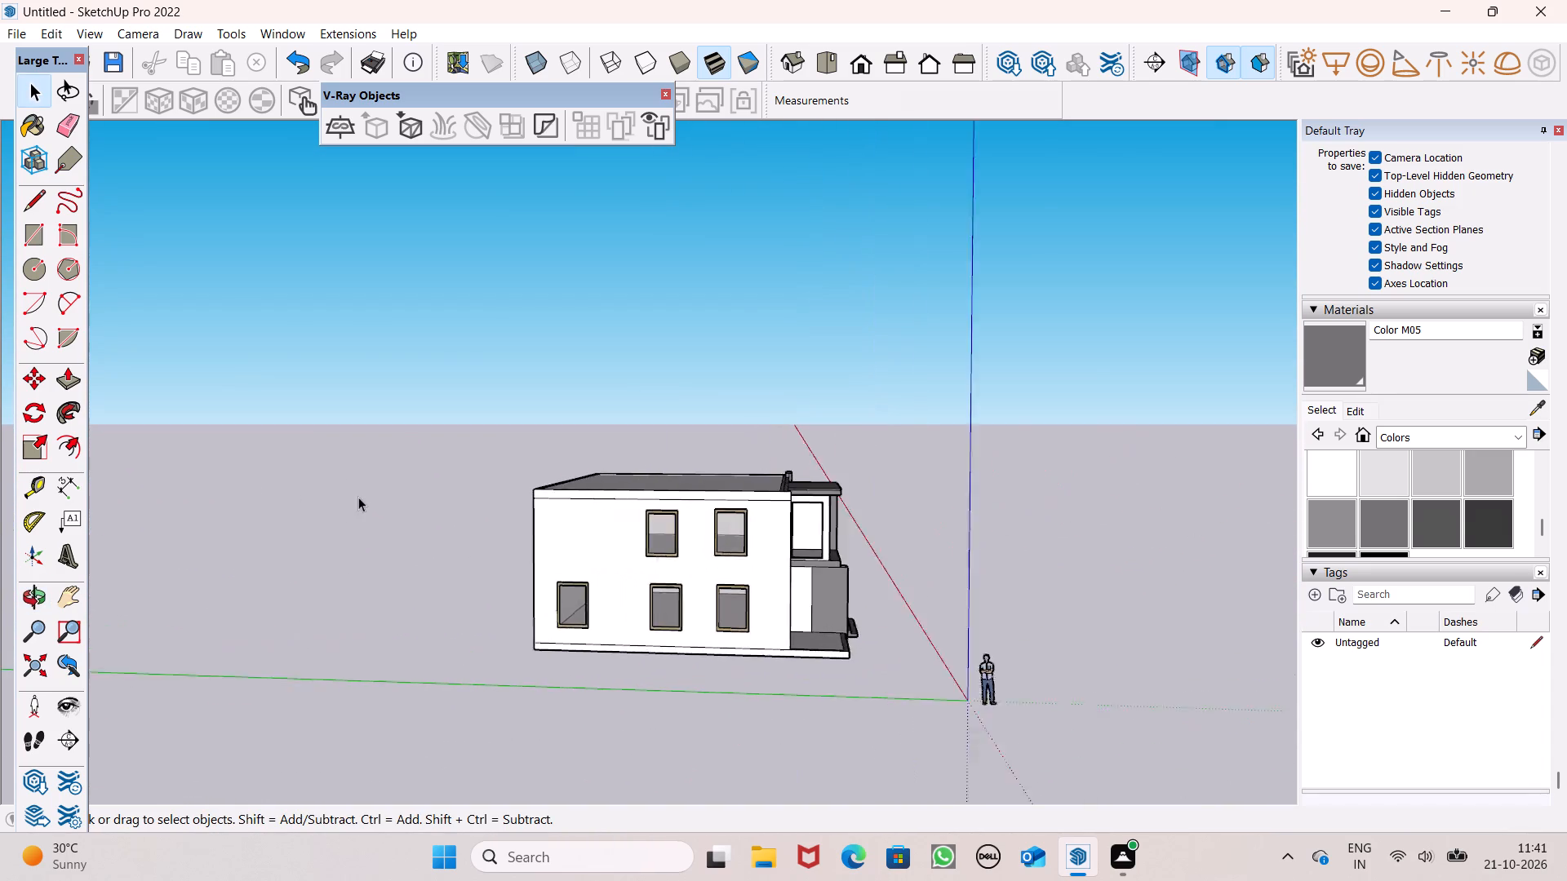
pyautogui.scroll(2, 358, 497)
pyautogui.moveTo(501, 530); pyautogui.dragTo(293, 500, button='middle')
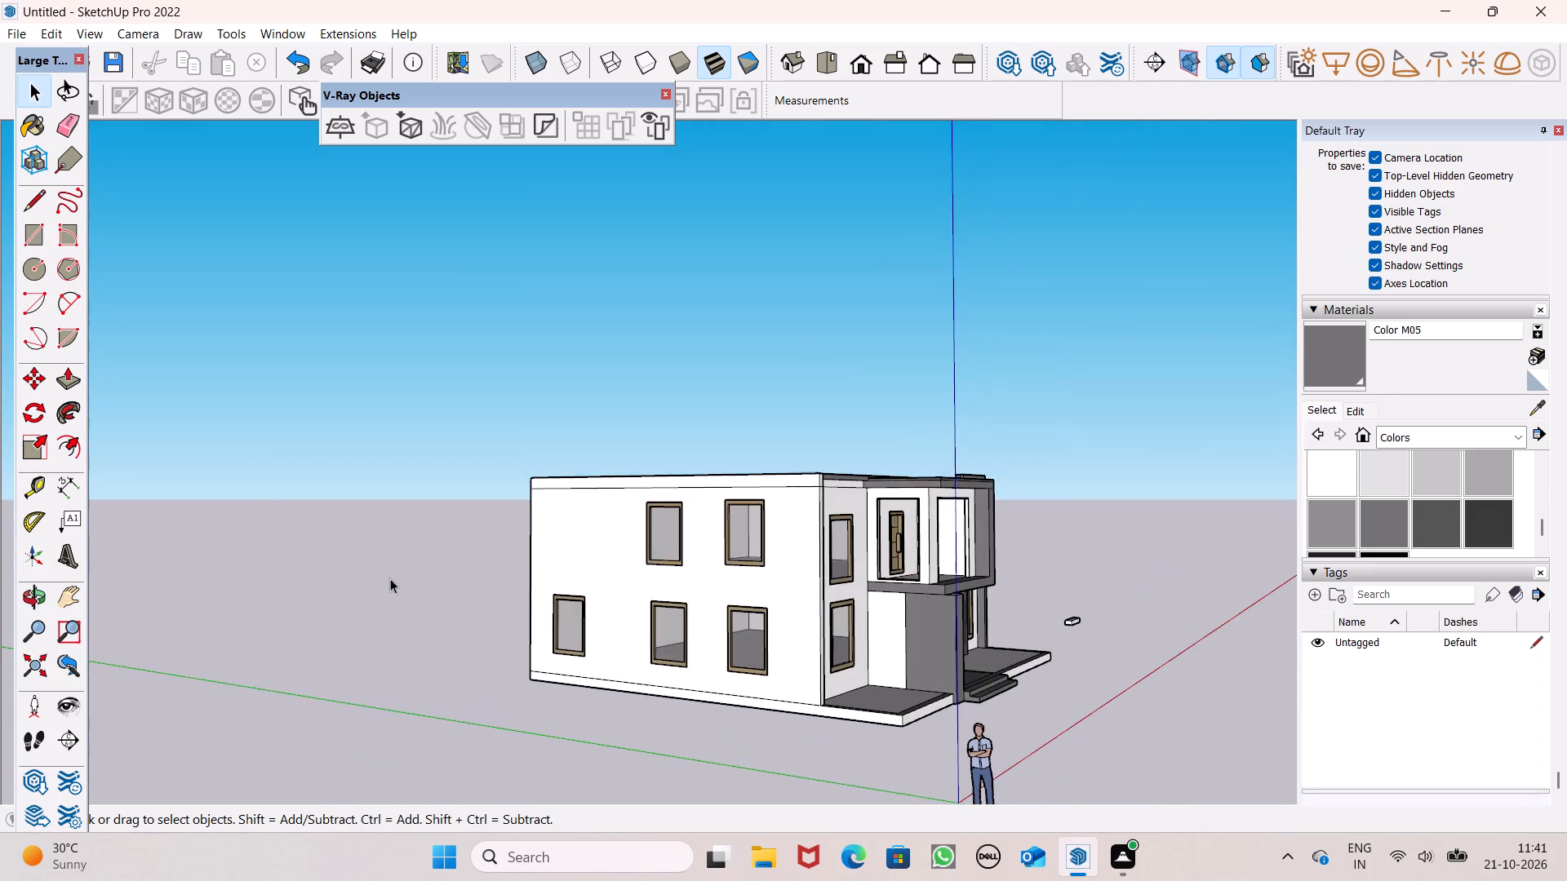
pyautogui.scroll(-4, 766, 589)
pyautogui.moveTo(678, 715); pyautogui.dragTo(360, 678, button='middle')
pyautogui.scroll(-2, 646, 640)
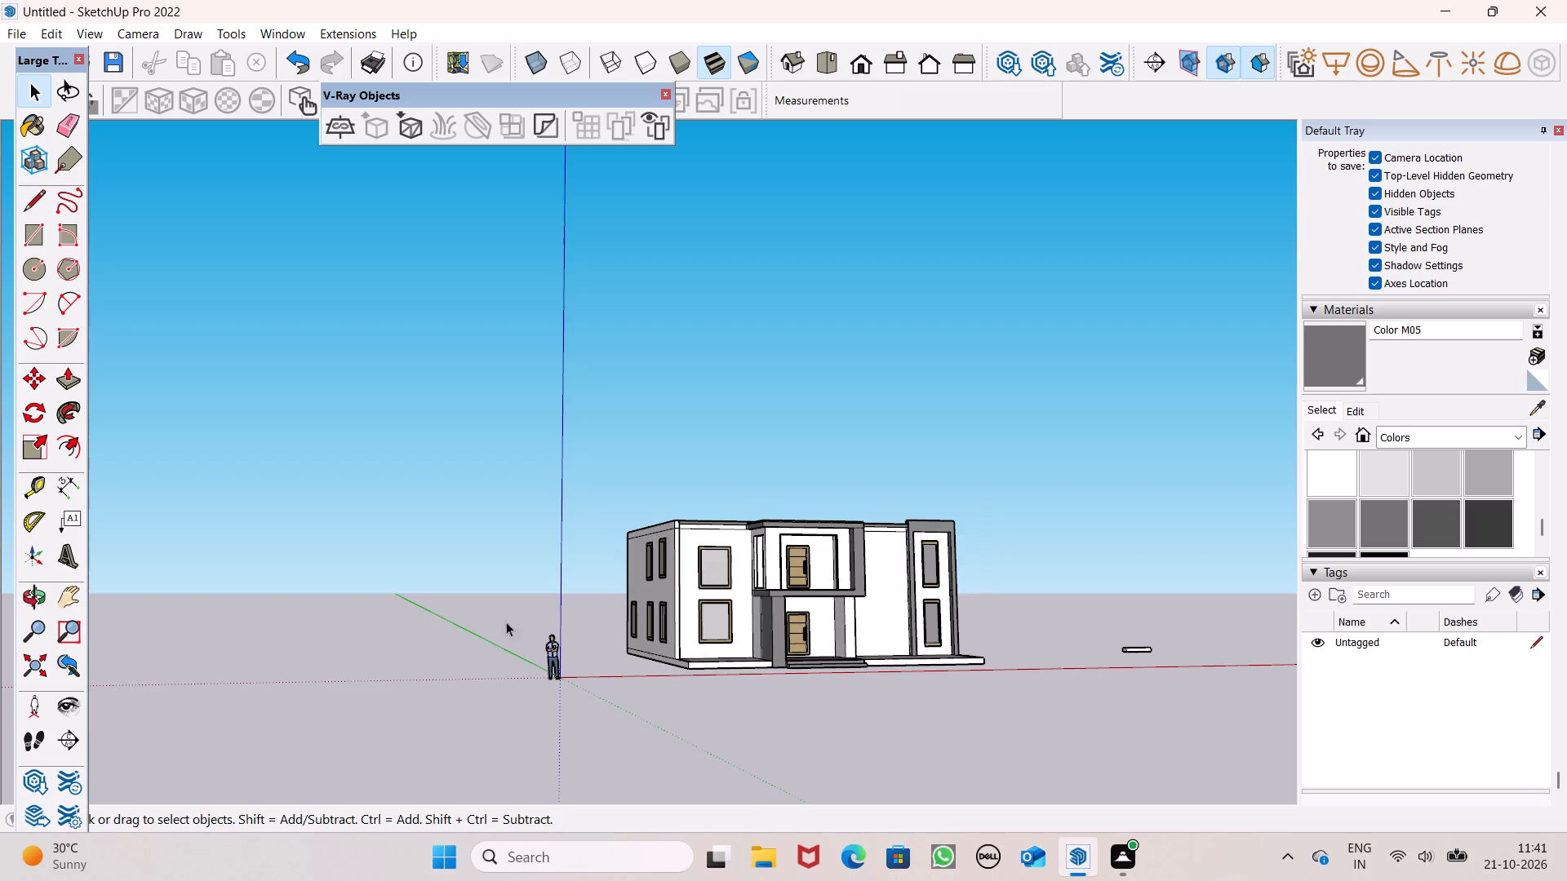
pyautogui.moveTo(554, 644); pyautogui.dragTo(1219, 699, button='middle')
pyautogui.scroll(7, 415, 591)
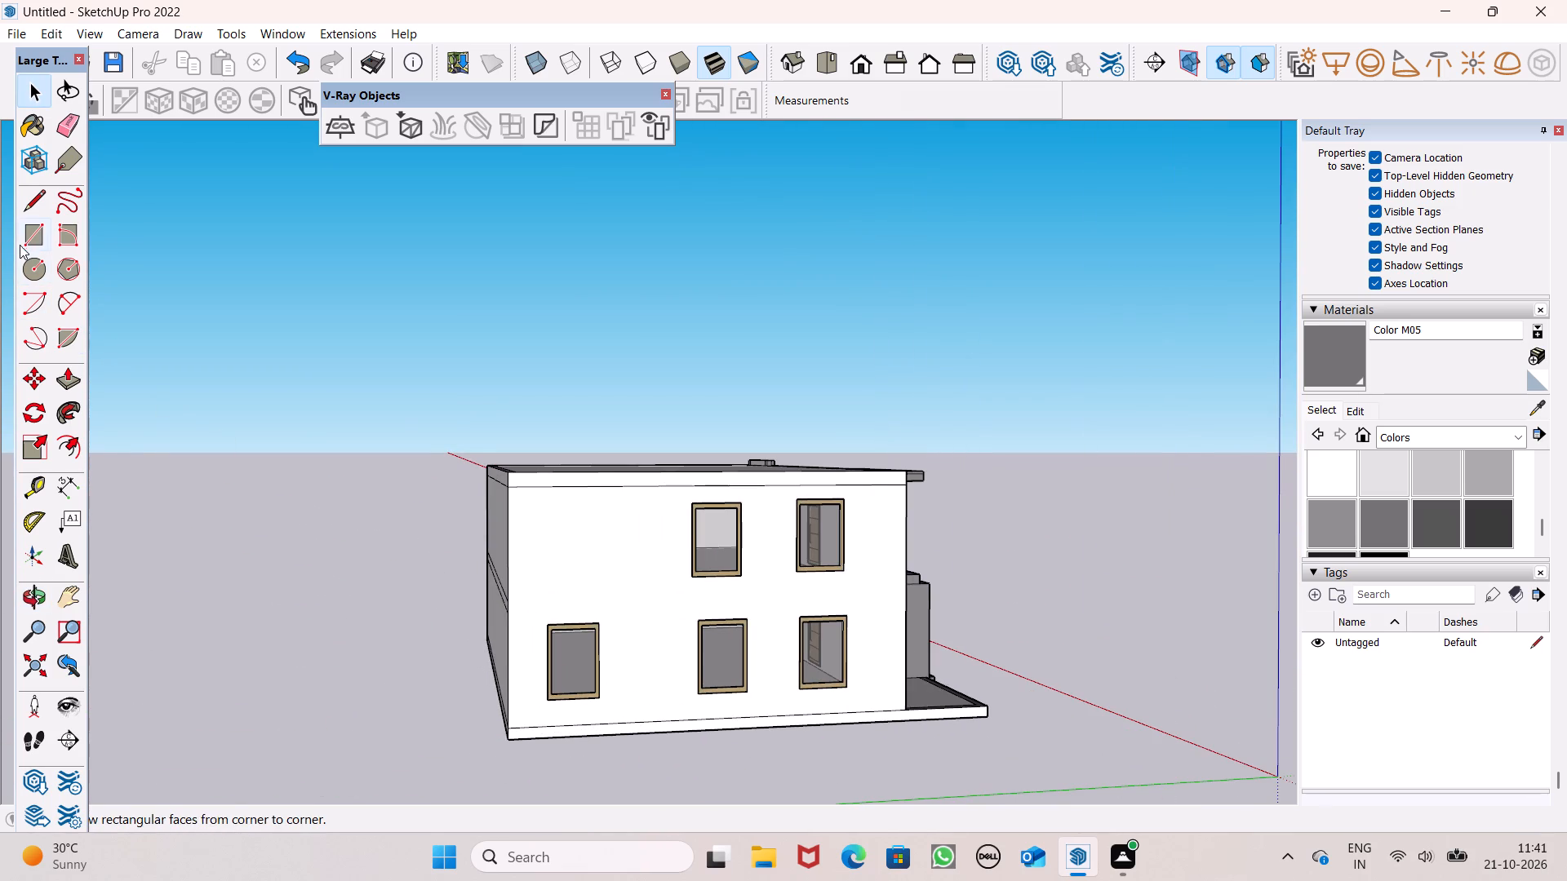
# Draw a roughly 3' square on the windowed side wall, on the upper floor above the rear ground-floor window.
pyautogui.click(41, 232)
pyautogui.moveTo(597, 507); pyautogui.dragTo(570, 551, button='middle')
pyautogui.scroll(6, 554, 591)
pyautogui.moveTo(559, 630); pyautogui.dragTo(525, 569, button='middle')
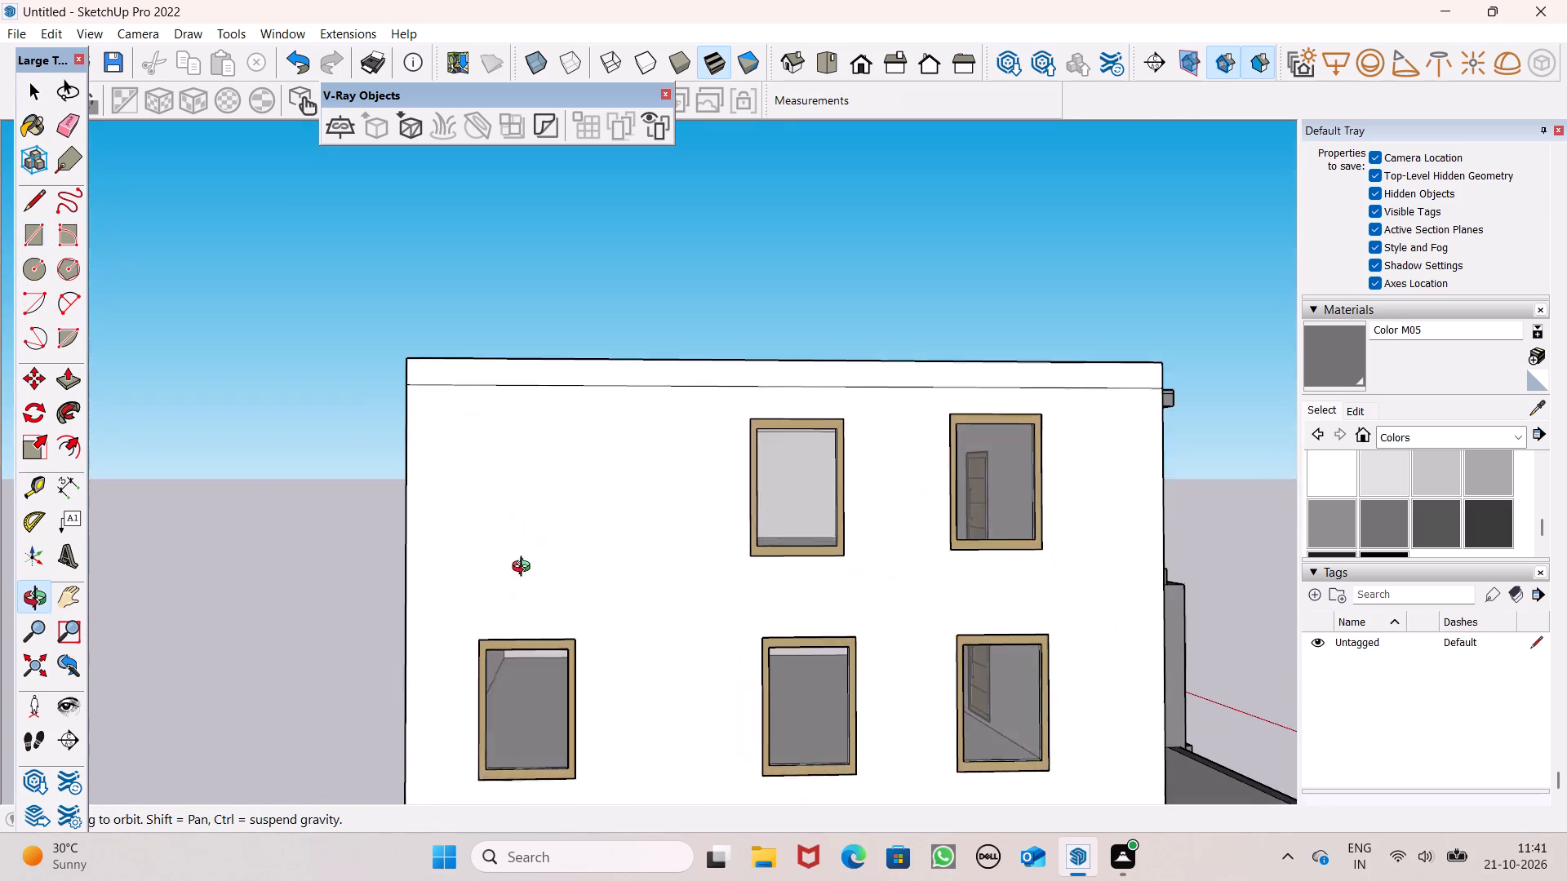
pyautogui.moveTo(525, 569); pyautogui.dragTo(525, 565, button='middle')
pyautogui.click(509, 444)
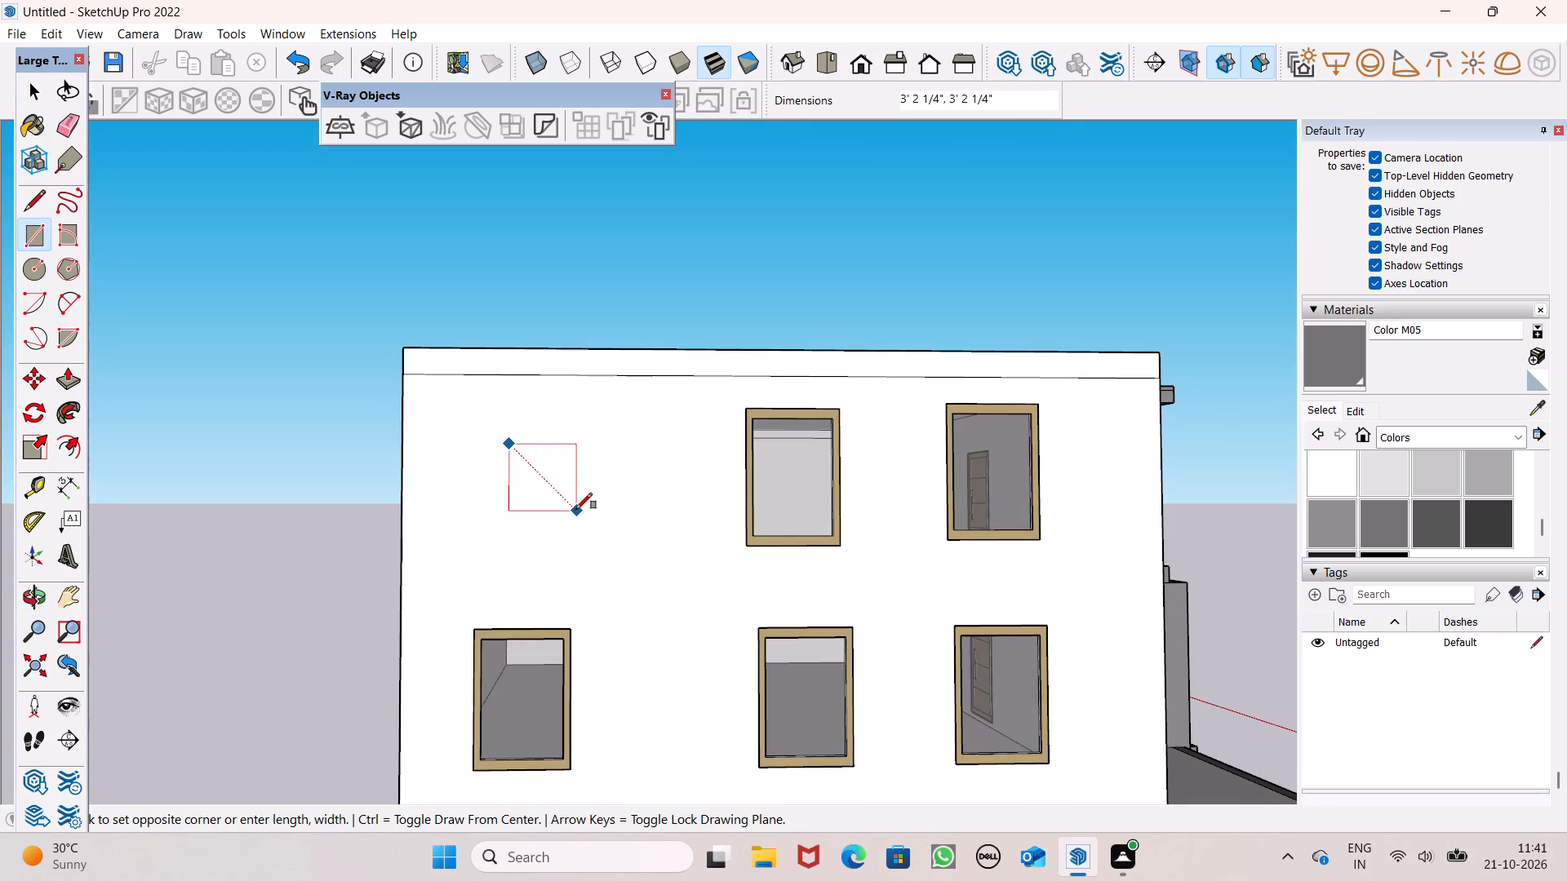
pyautogui.doubleClick(581, 511)
pyautogui.press('space')
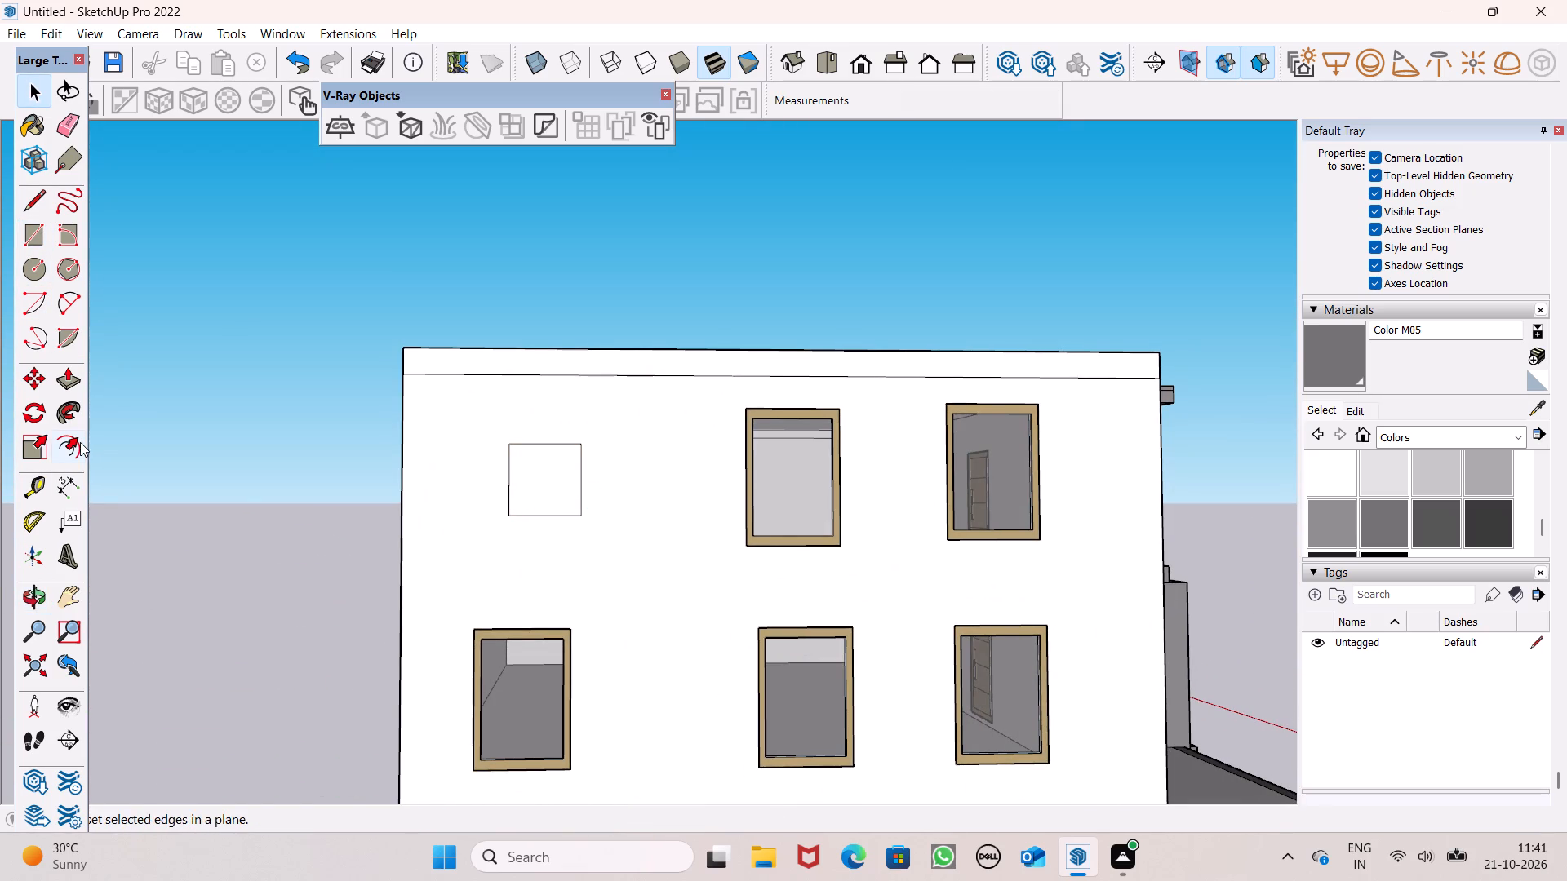
# Push/Pull the square inward through the side wall to cut a small window opening.
pyautogui.click(71, 377)
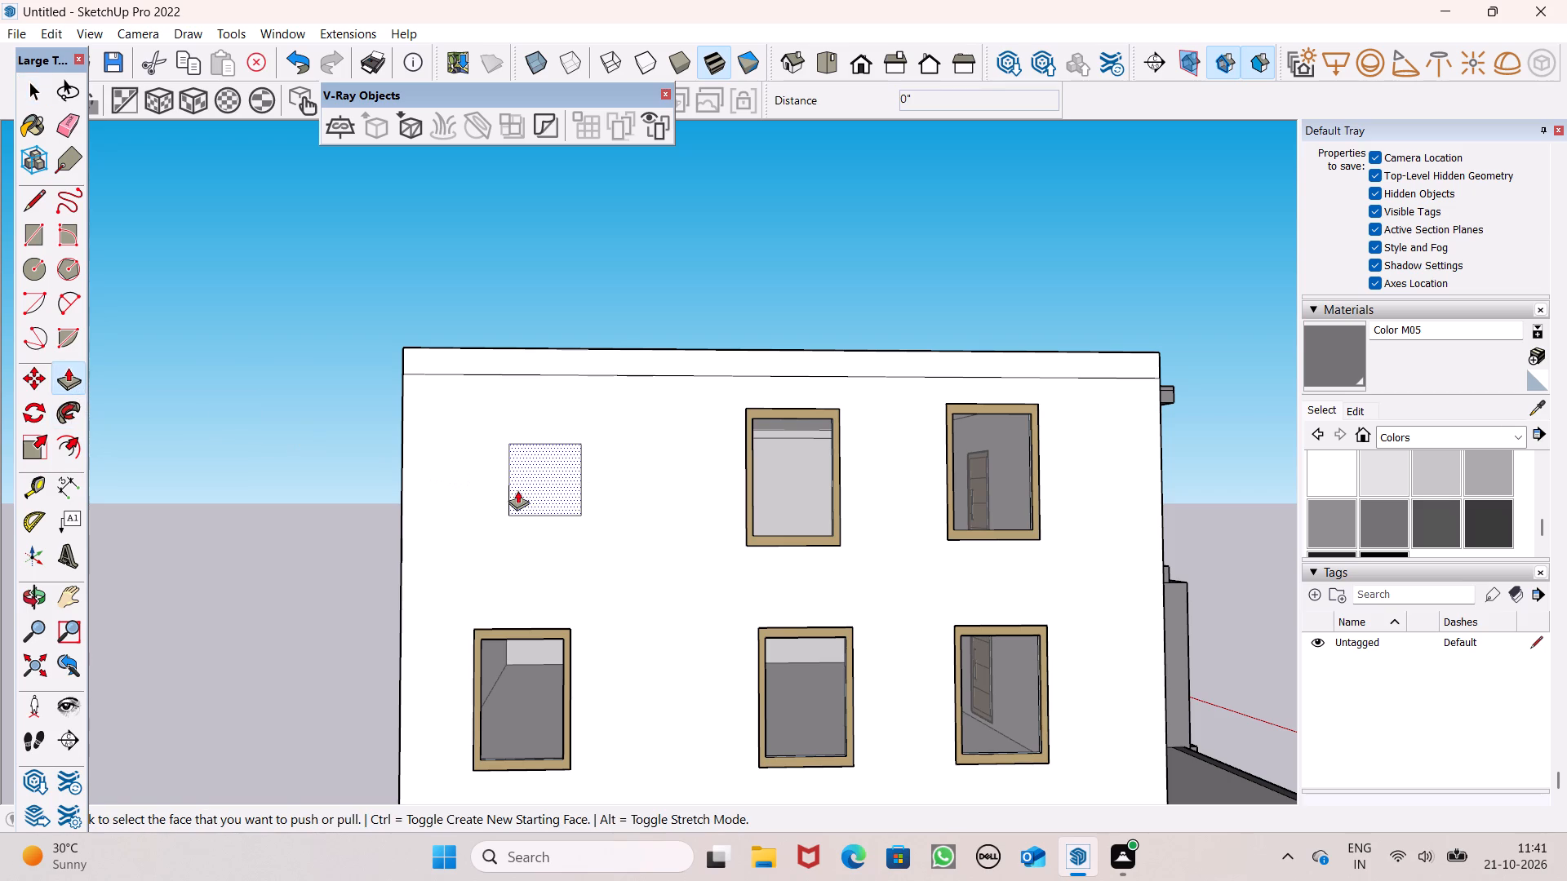
pyautogui.moveTo(530, 500); pyautogui.dragTo(555, 457)
pyautogui.scroll(-3, 607, 529)
pyautogui.moveTo(594, 617); pyautogui.dragTo(556, 804, button='middle')
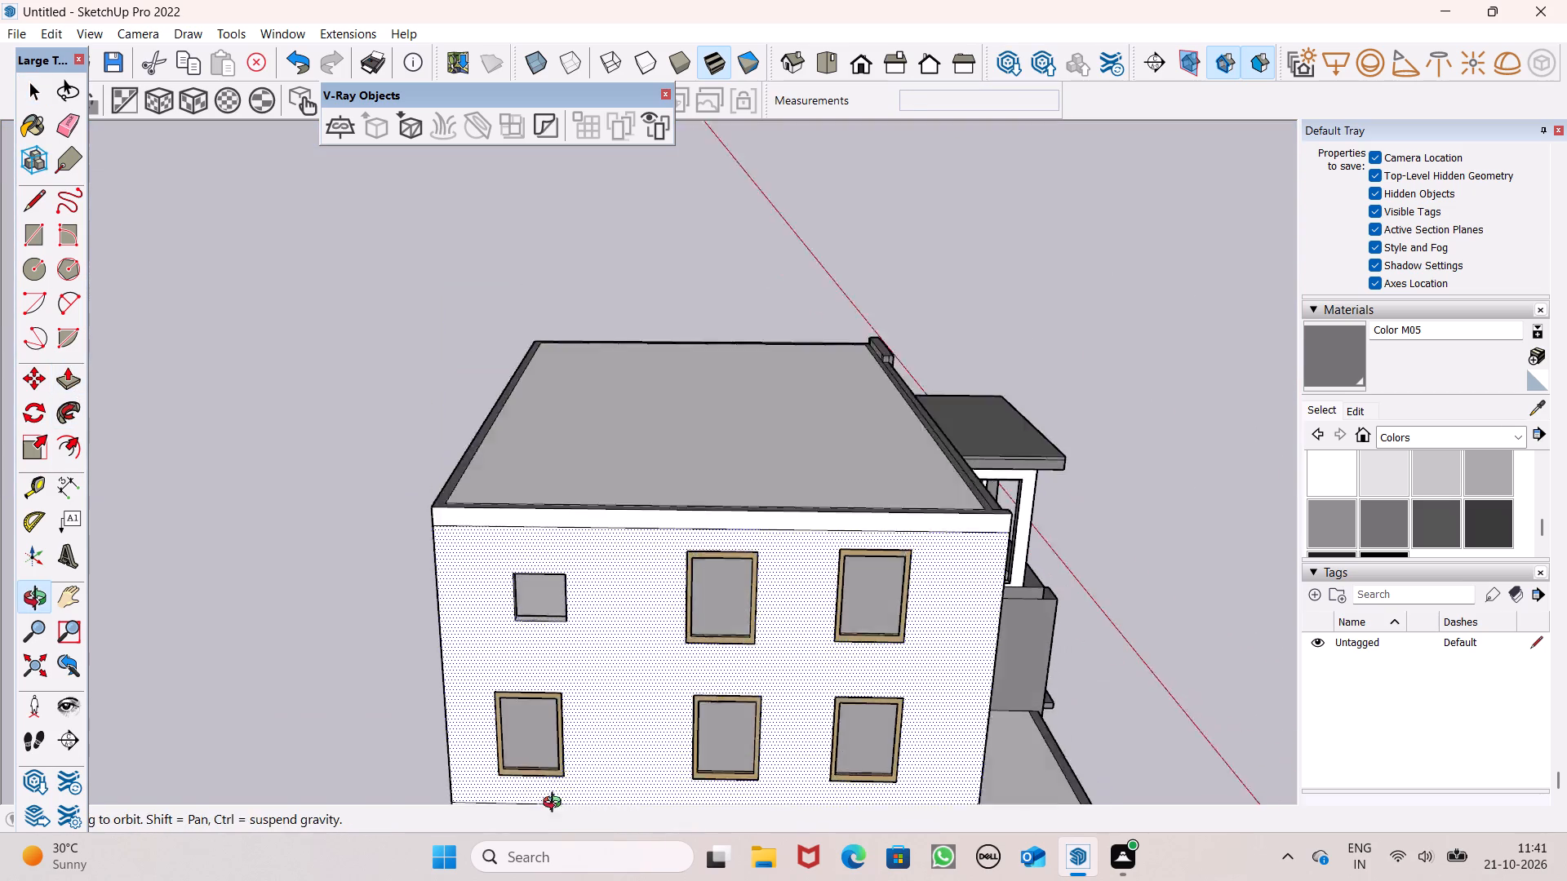
pyautogui.moveTo(556, 804); pyautogui.dragTo(544, 821, button='middle')
pyautogui.press('space')
# Copy the middle upper window frame of the side wall to the empty space beyond the rear corner.
pyautogui.moveTo(606, 675); pyautogui.dragTo(628, 640, button='middle')
pyautogui.click(746, 620)
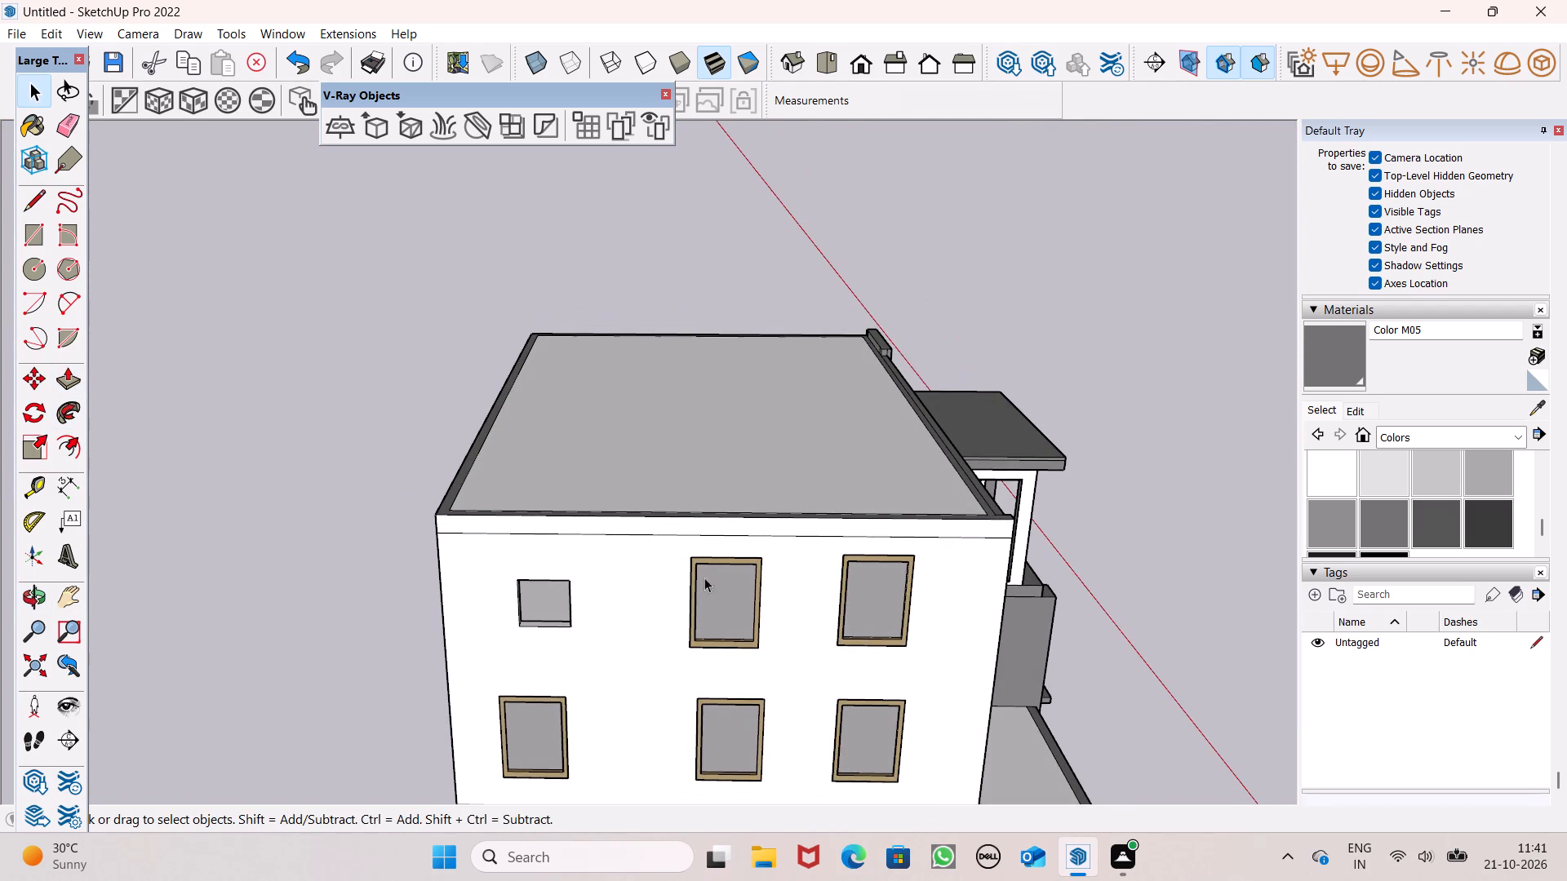
pyautogui.press('m')
pyautogui.press('Return')
pyautogui.moveTo(763, 647); pyautogui.dragTo(434, 479)
pyautogui.scroll(-6, 598, 445)
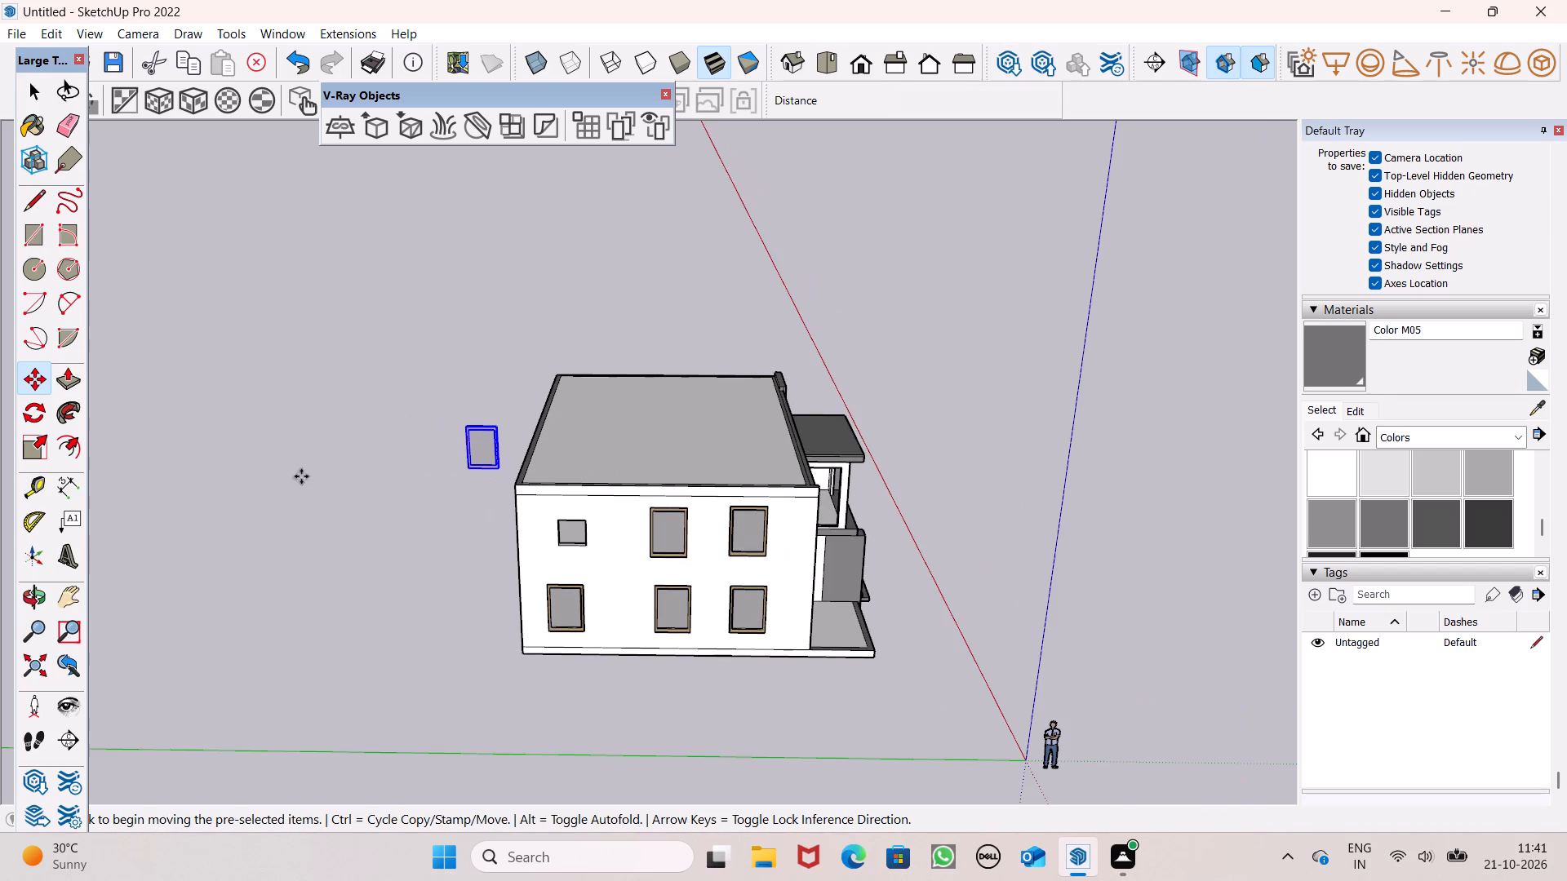
# Scale the copied window frame down uniformly to roughly the size of the small opening.
pyautogui.moveTo(27, 446); pyautogui.dragTo(34, 445)
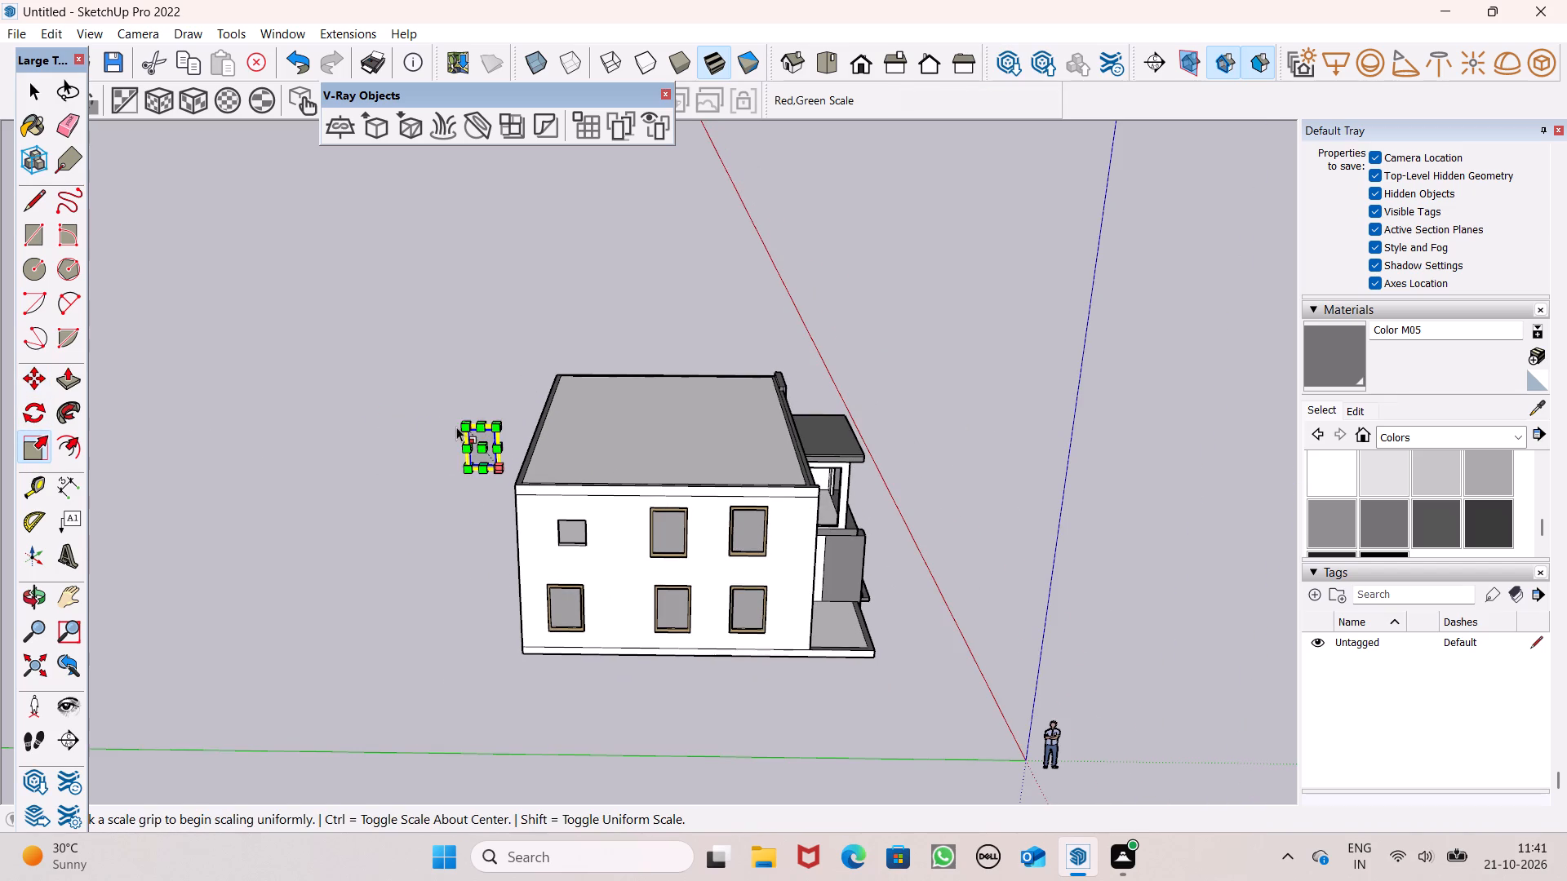
pyautogui.moveTo(467, 424); pyautogui.dragTo(479, 445)
pyautogui.press('space')
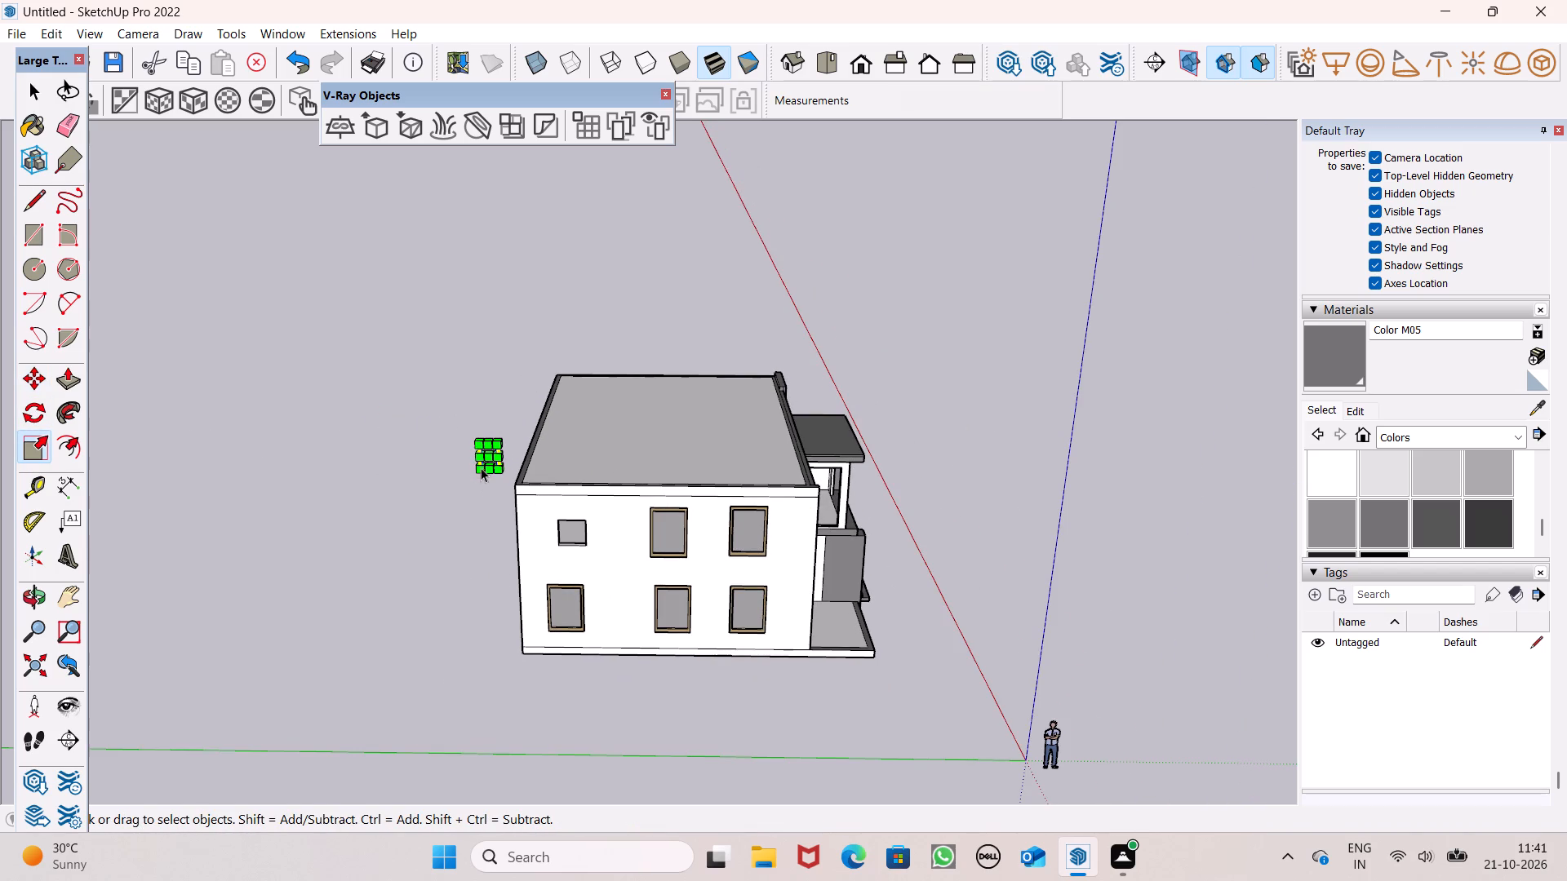
# Move the reduced frame onto the side wall over the small square opening.
pyautogui.press('m')
pyautogui.press('Return')
pyautogui.moveTo(507, 468); pyautogui.dragTo(551, 518)
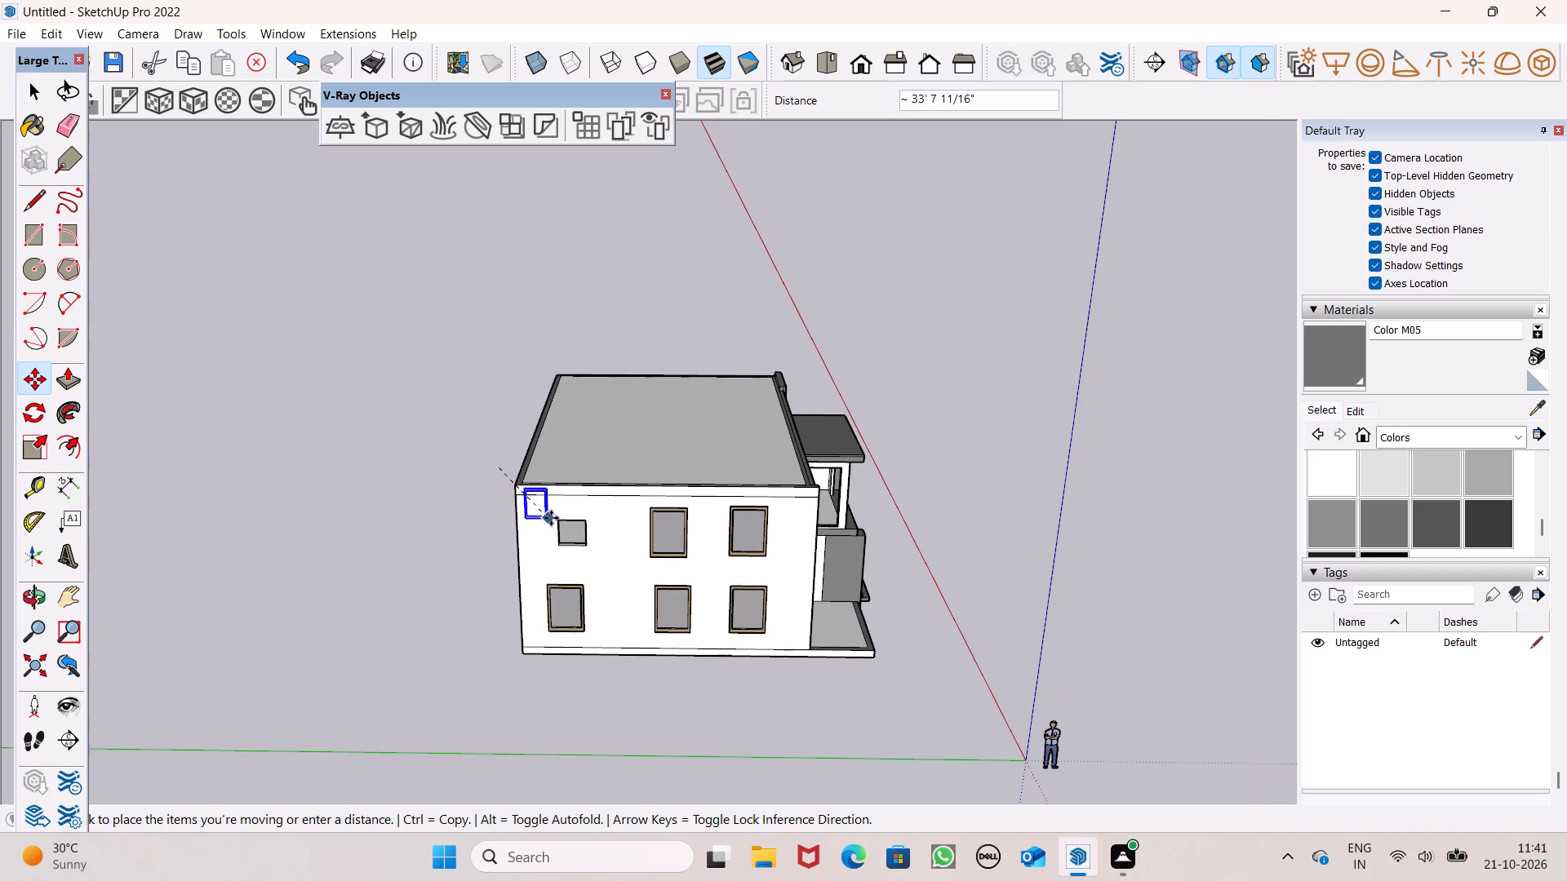
pyautogui.moveTo(551, 518); pyautogui.dragTo(585, 547)
pyautogui.moveTo(562, 509); pyautogui.dragTo(568, 456, button='middle')
pyautogui.scroll(5, 567, 459)
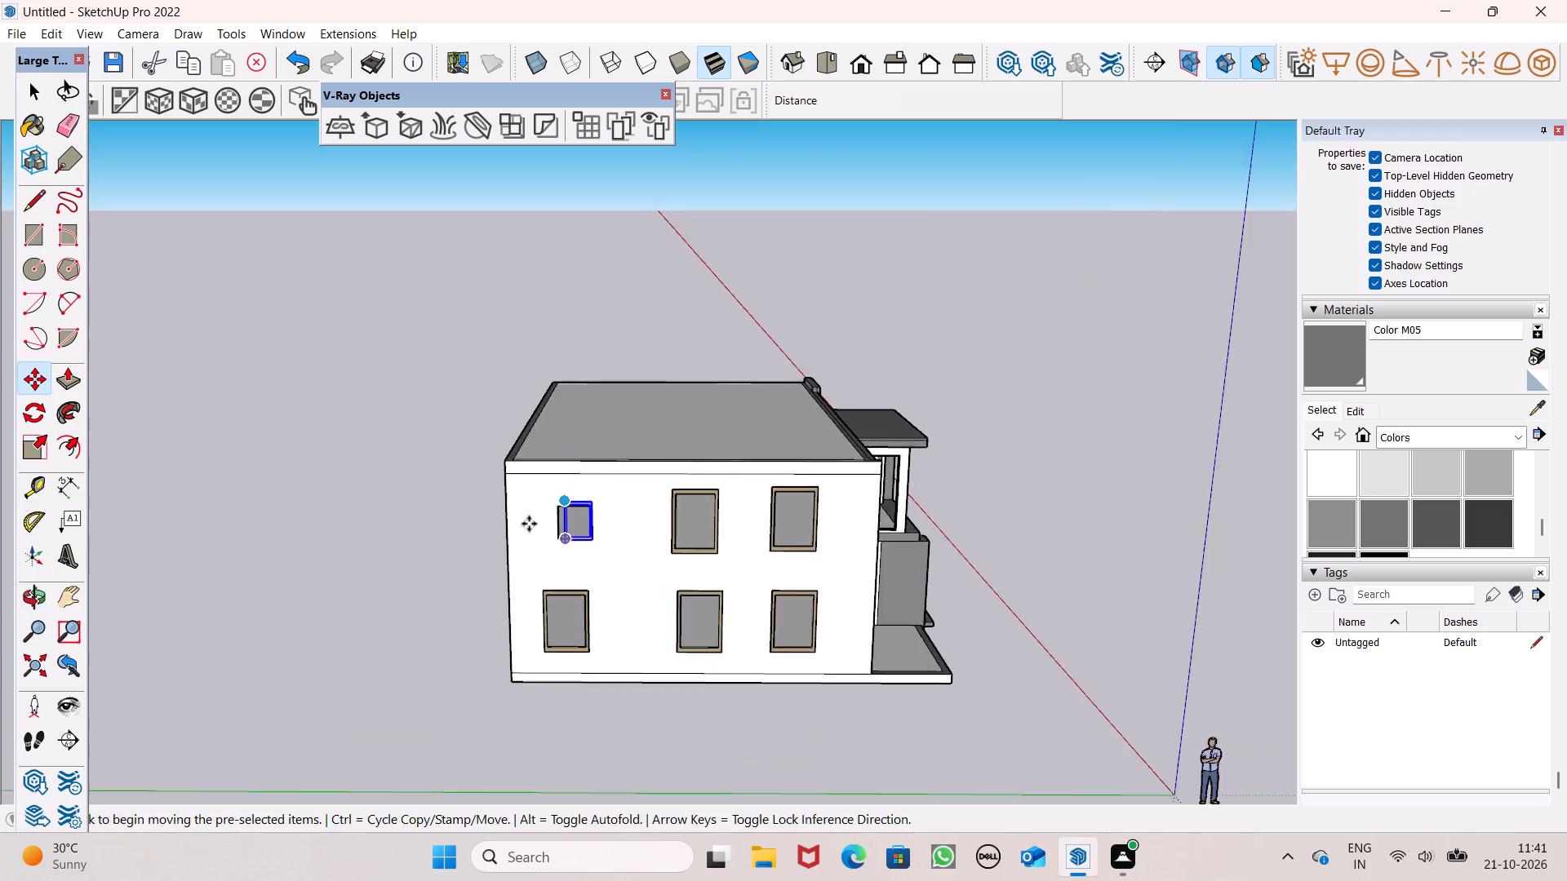
# Scale the small frame down slightly from both of its upper corners, towards the opening's height.
pyautogui.scroll(4, 529, 524)
pyautogui.middleClick(507, 545)
pyautogui.click(34, 437)
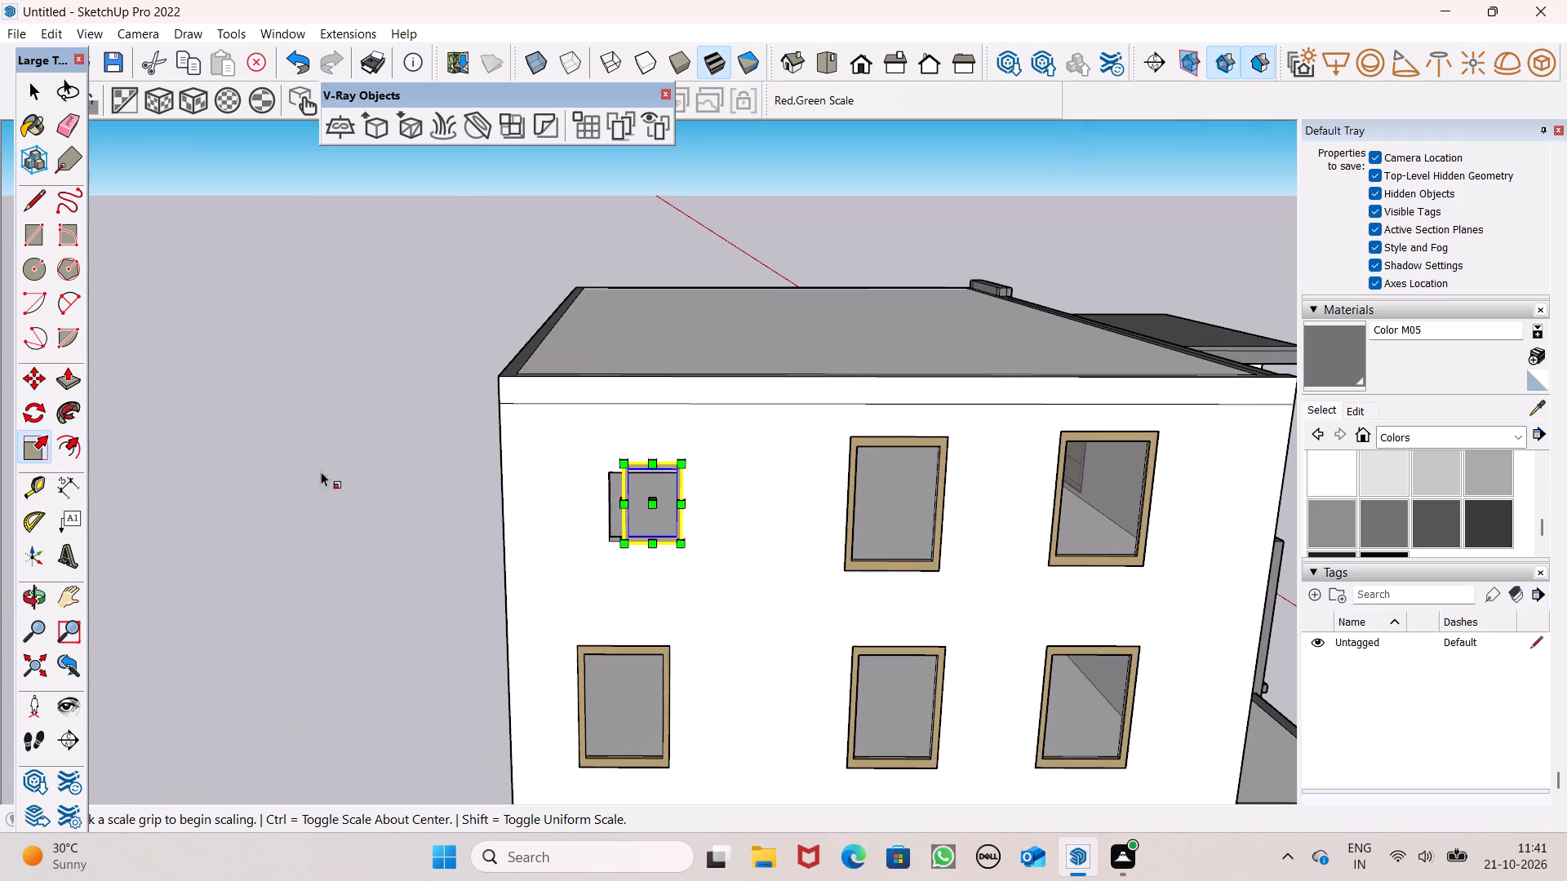
pyautogui.scroll(5, 588, 482)
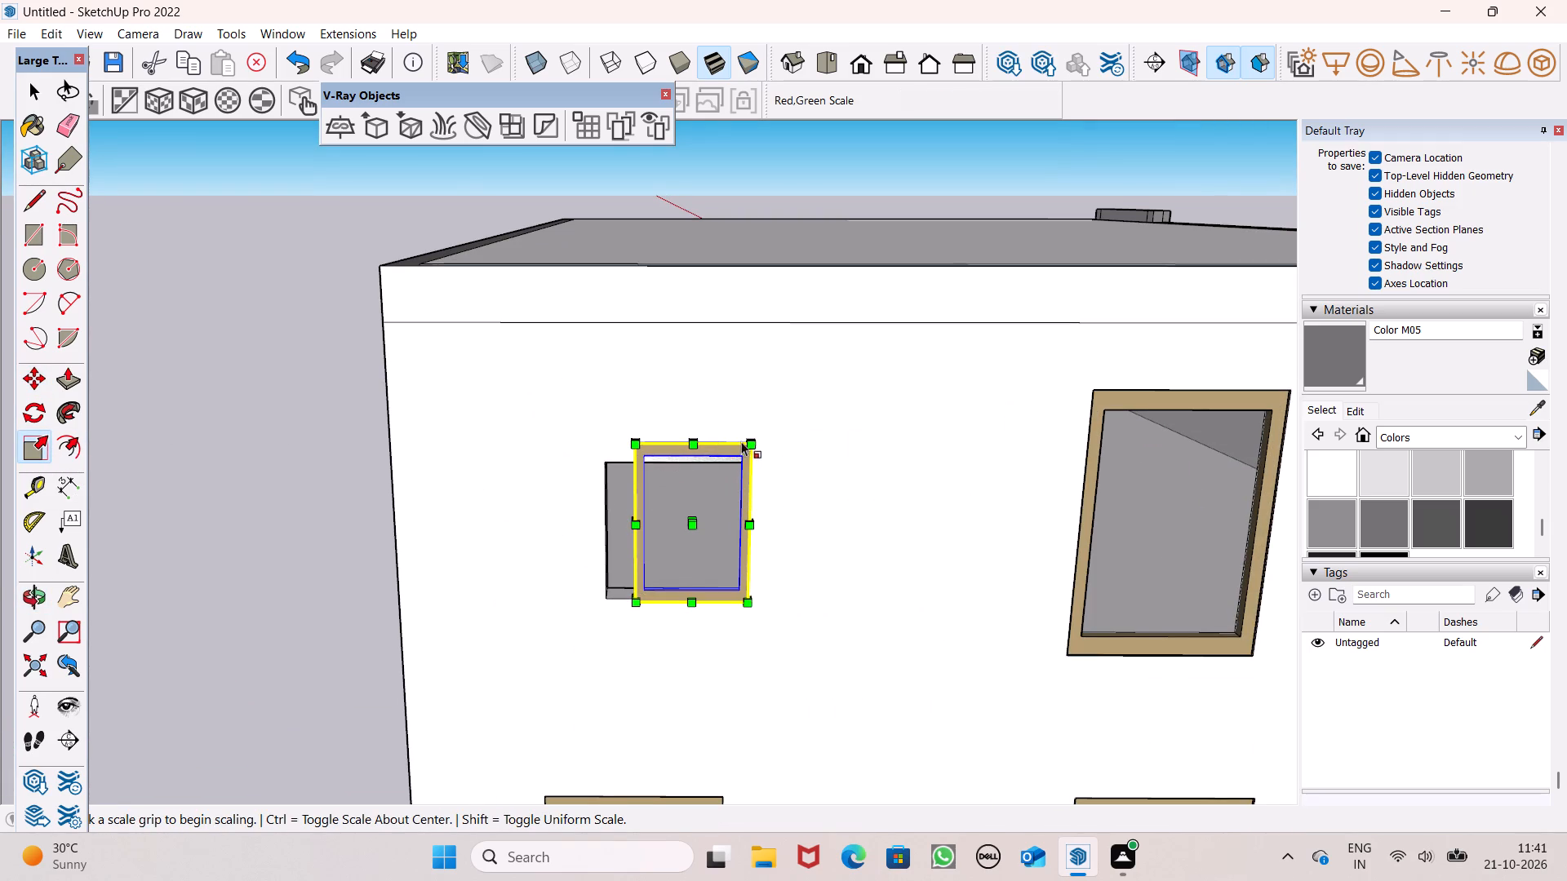
pyautogui.moveTo(757, 440); pyautogui.dragTo(752, 459)
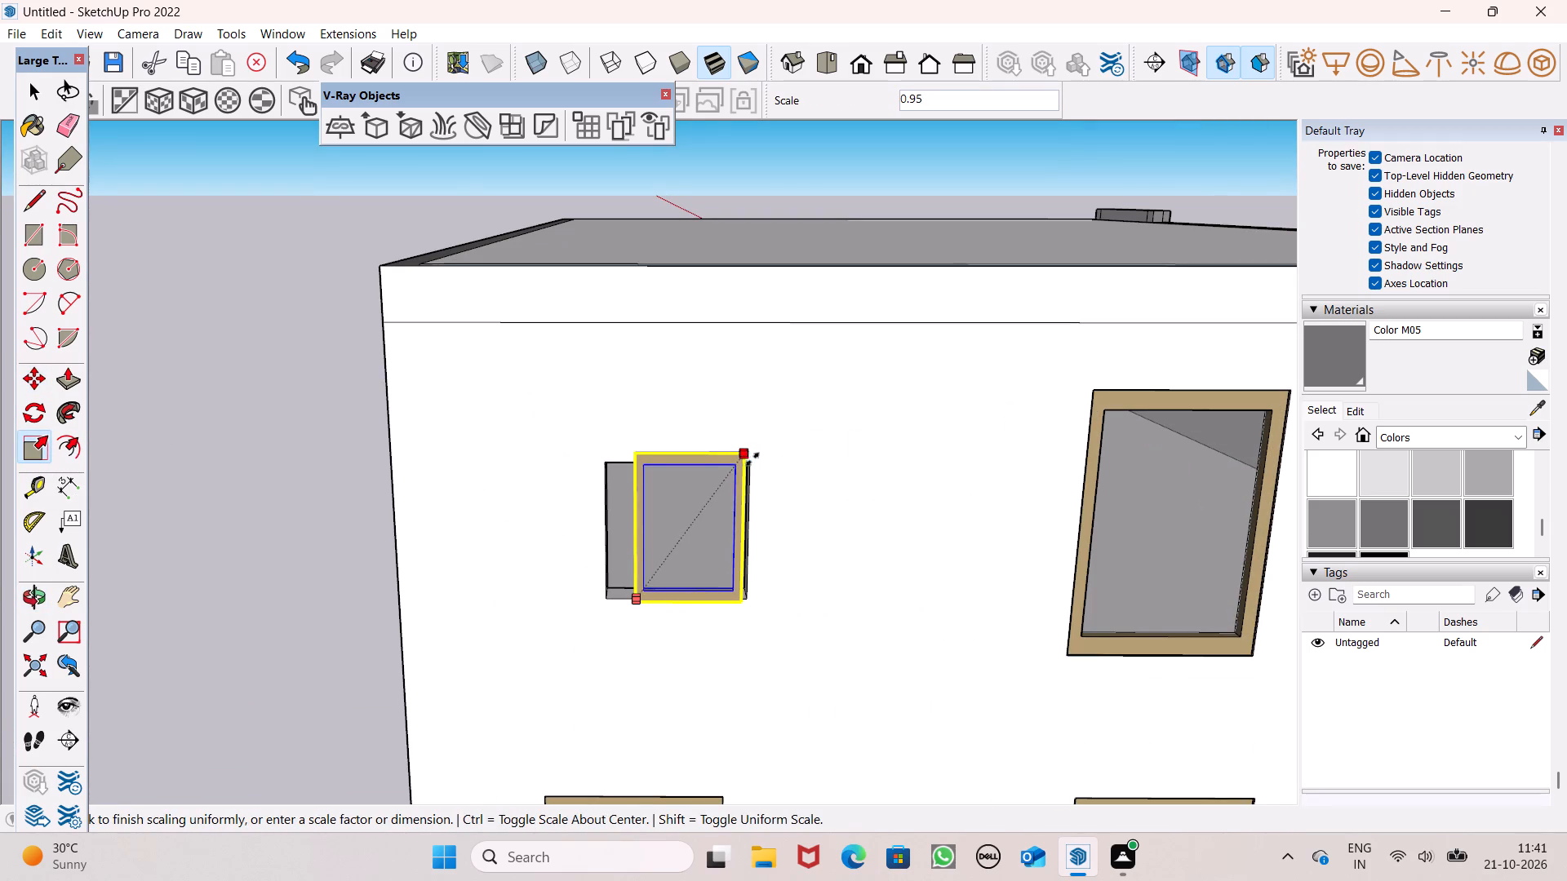
pyautogui.moveTo(752, 459); pyautogui.dragTo(762, 458)
pyautogui.moveTo(637, 439); pyautogui.dragTo(644, 459)
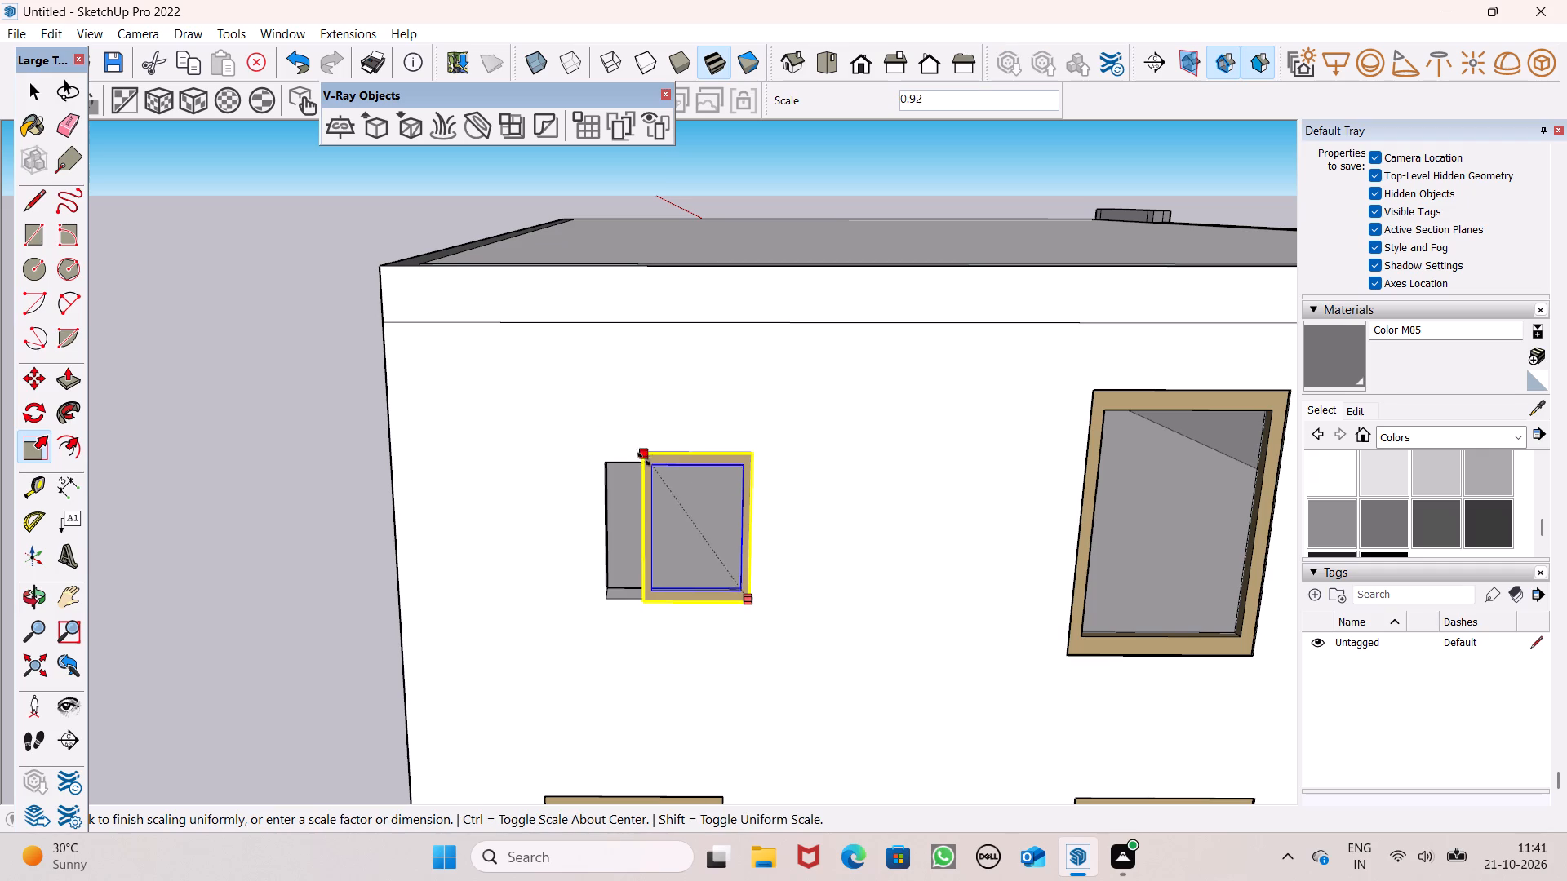
pyautogui.moveTo(644, 459); pyautogui.dragTo(643, 465)
# Scale the frame down further from its upper rear-side corner so its top sits just below the opening's top edge.
pyautogui.moveTo(740, 517); pyautogui.dragTo(470, 516, button='middle')
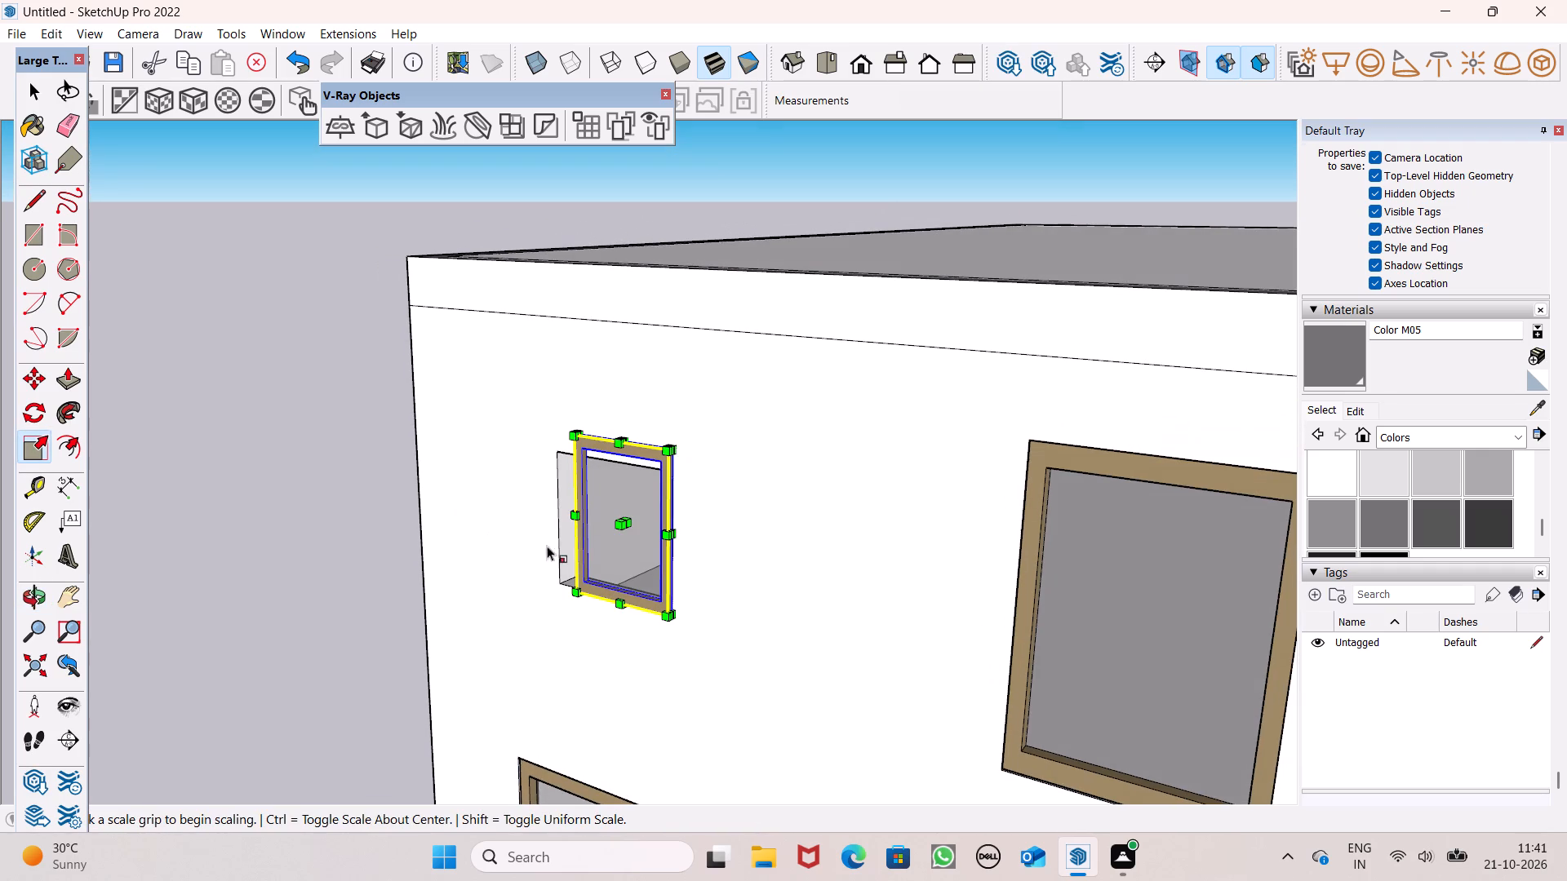
pyautogui.moveTo(574, 593); pyautogui.dragTo(1001, 642, button='middle')
pyautogui.scroll(2, 713, 506)
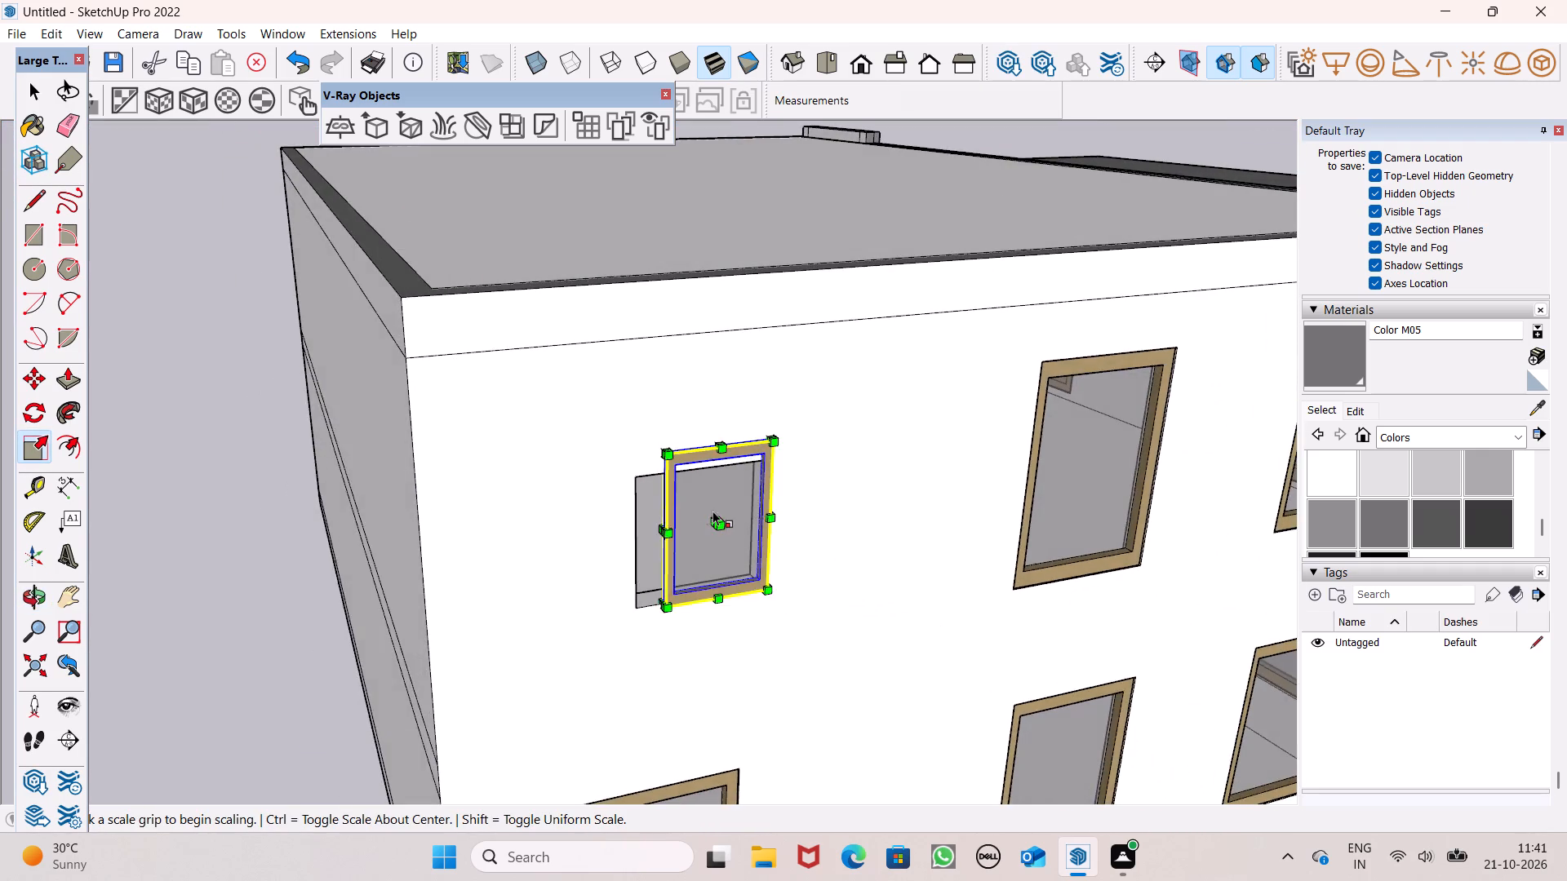
pyautogui.scroll(2, 712, 511)
pyautogui.moveTo(643, 422); pyautogui.dragTo(659, 453)
pyautogui.scroll(1, 647, 622)
pyautogui.moveTo(657, 632); pyautogui.dragTo(715, 662, button='middle')
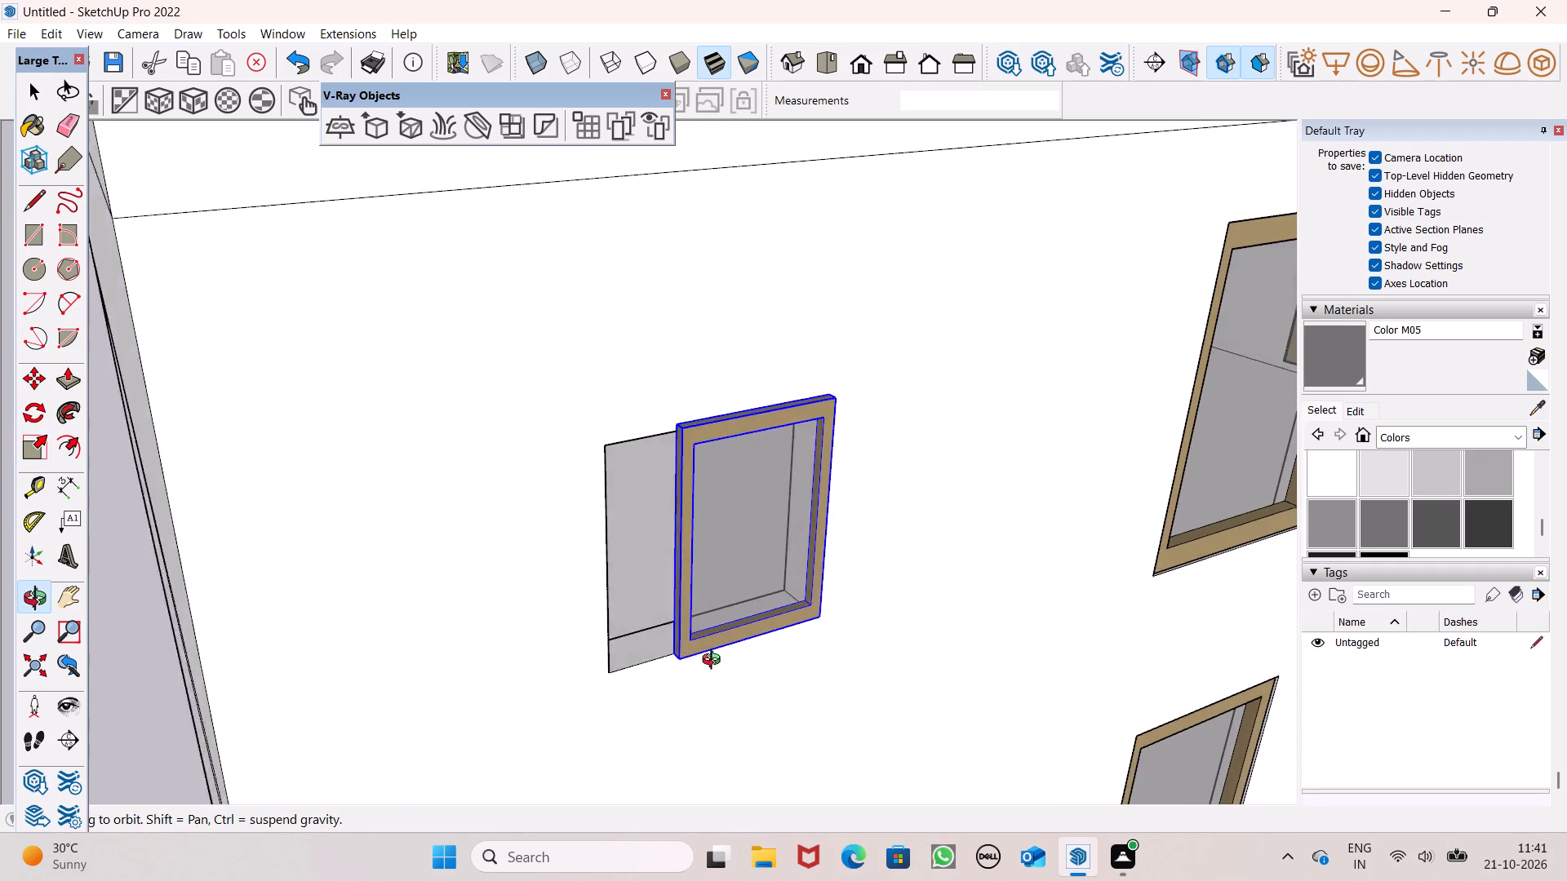
pyautogui.moveTo(715, 662); pyautogui.dragTo(760, 653, button='middle')
pyautogui.moveTo(699, 414); pyautogui.dragTo(699, 424)
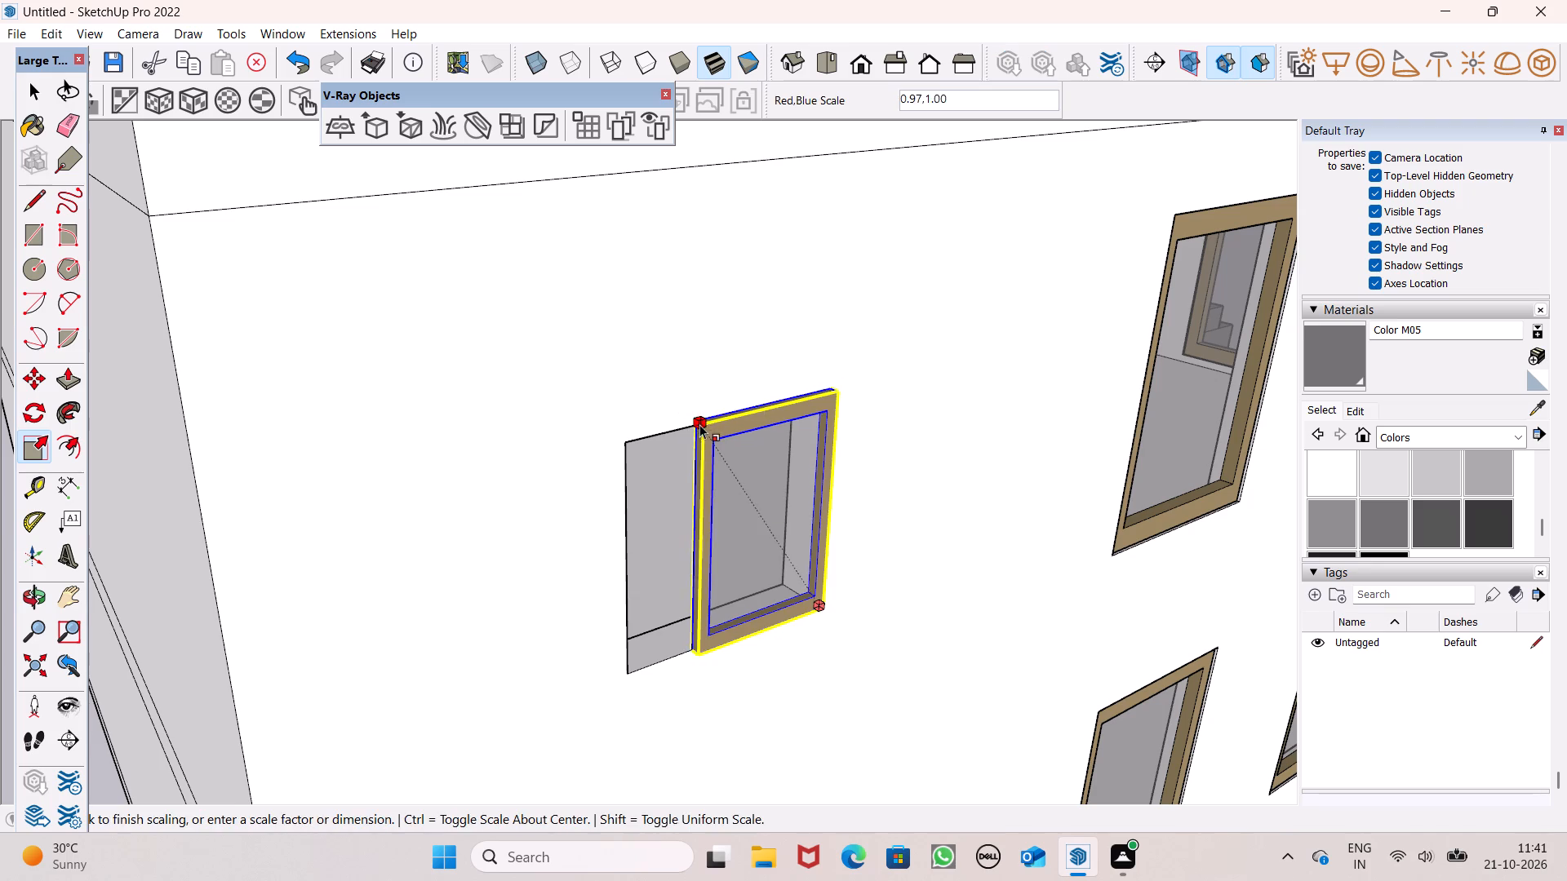
pyautogui.moveTo(699, 424); pyautogui.dragTo(704, 432)
pyautogui.press('space')
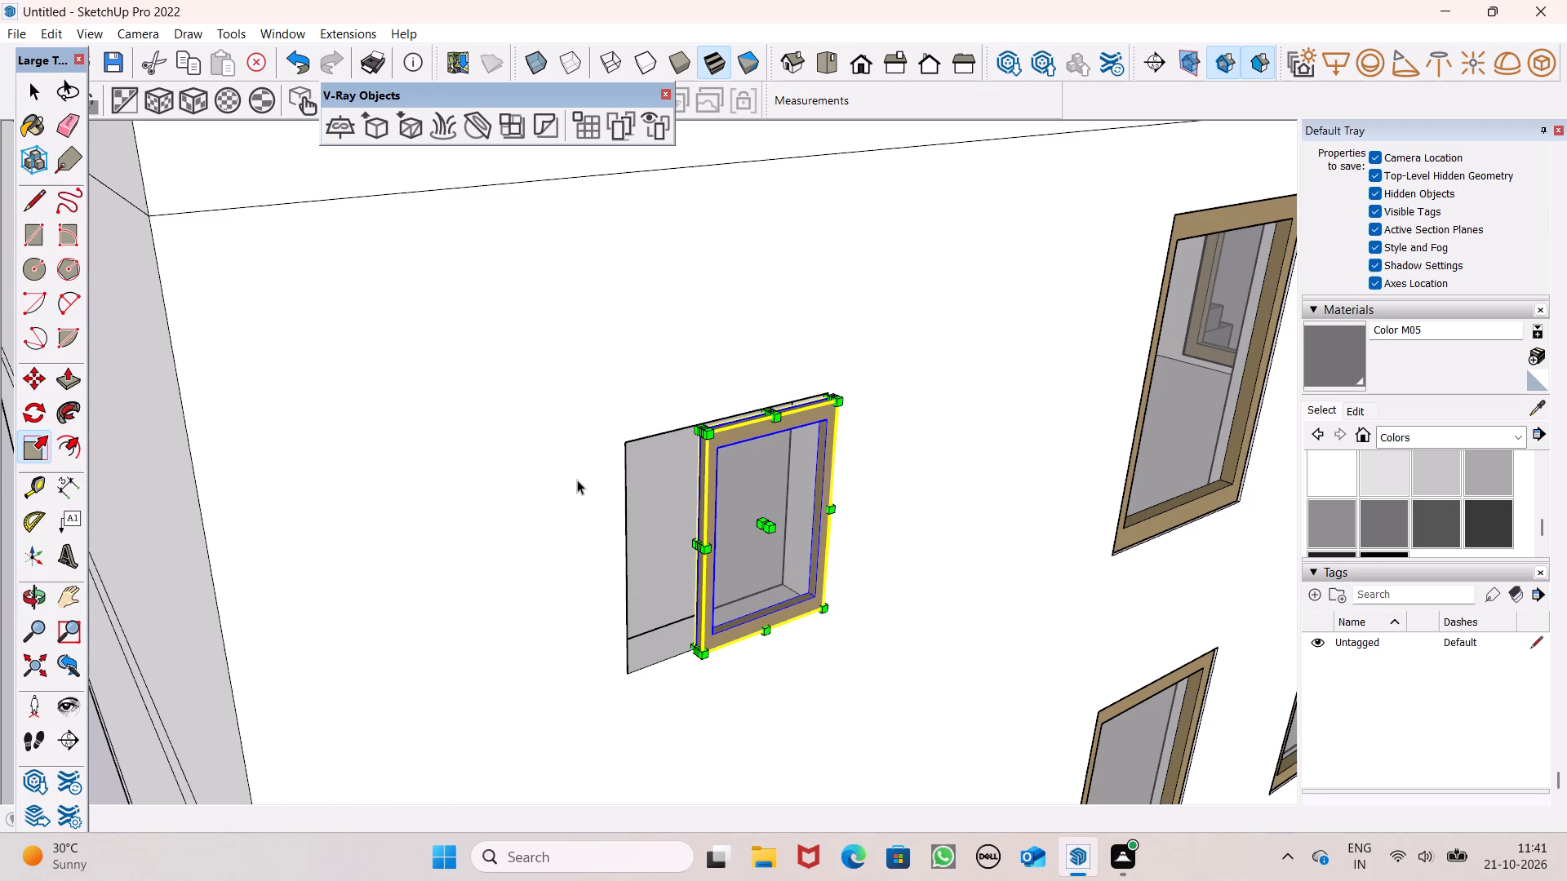
# Move the frame so its lower corner meets the opening's lower corner nearest the other windows.
pyautogui.press('m')
pyautogui.press('Return')
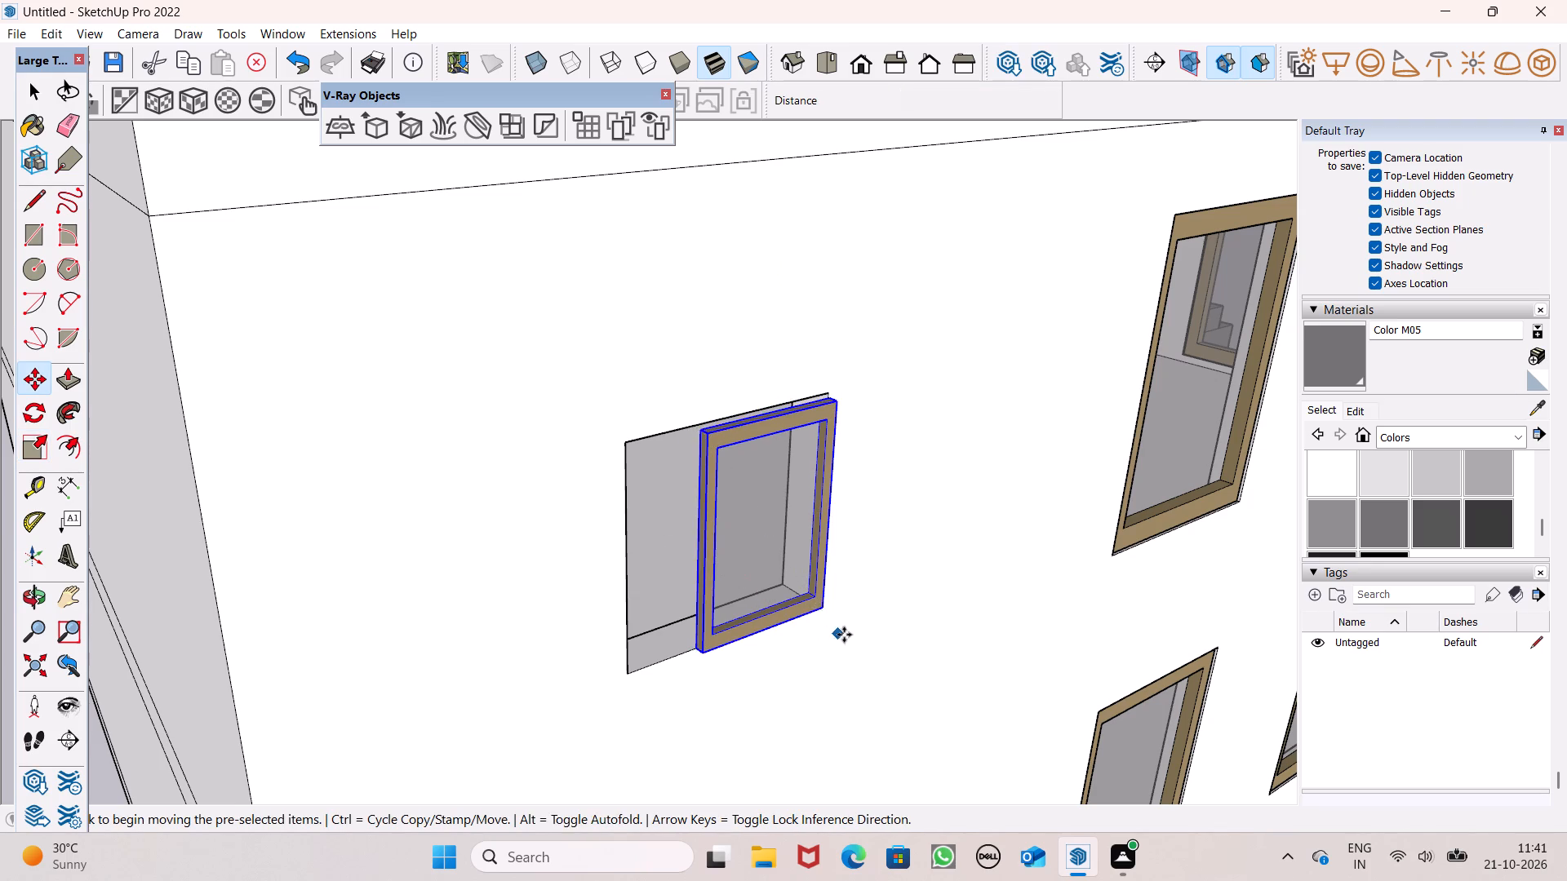
pyautogui.moveTo(821, 612); pyautogui.dragTo(820, 600)
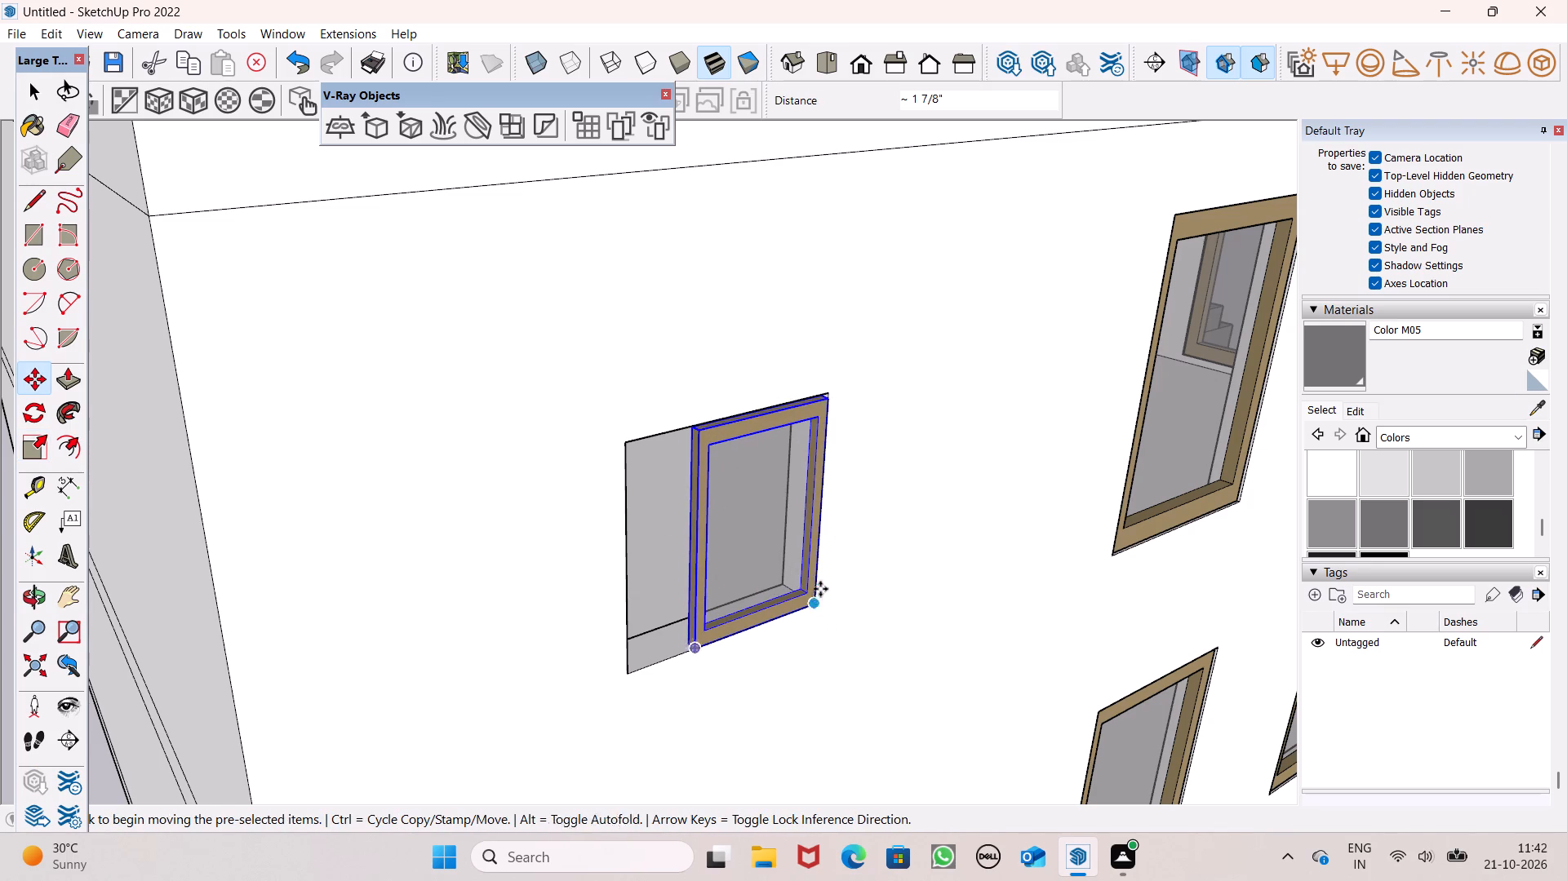
# Stretch the frame up to the opening's top edge and sideways to its far edge, then deselect it.
pyautogui.click(30, 451)
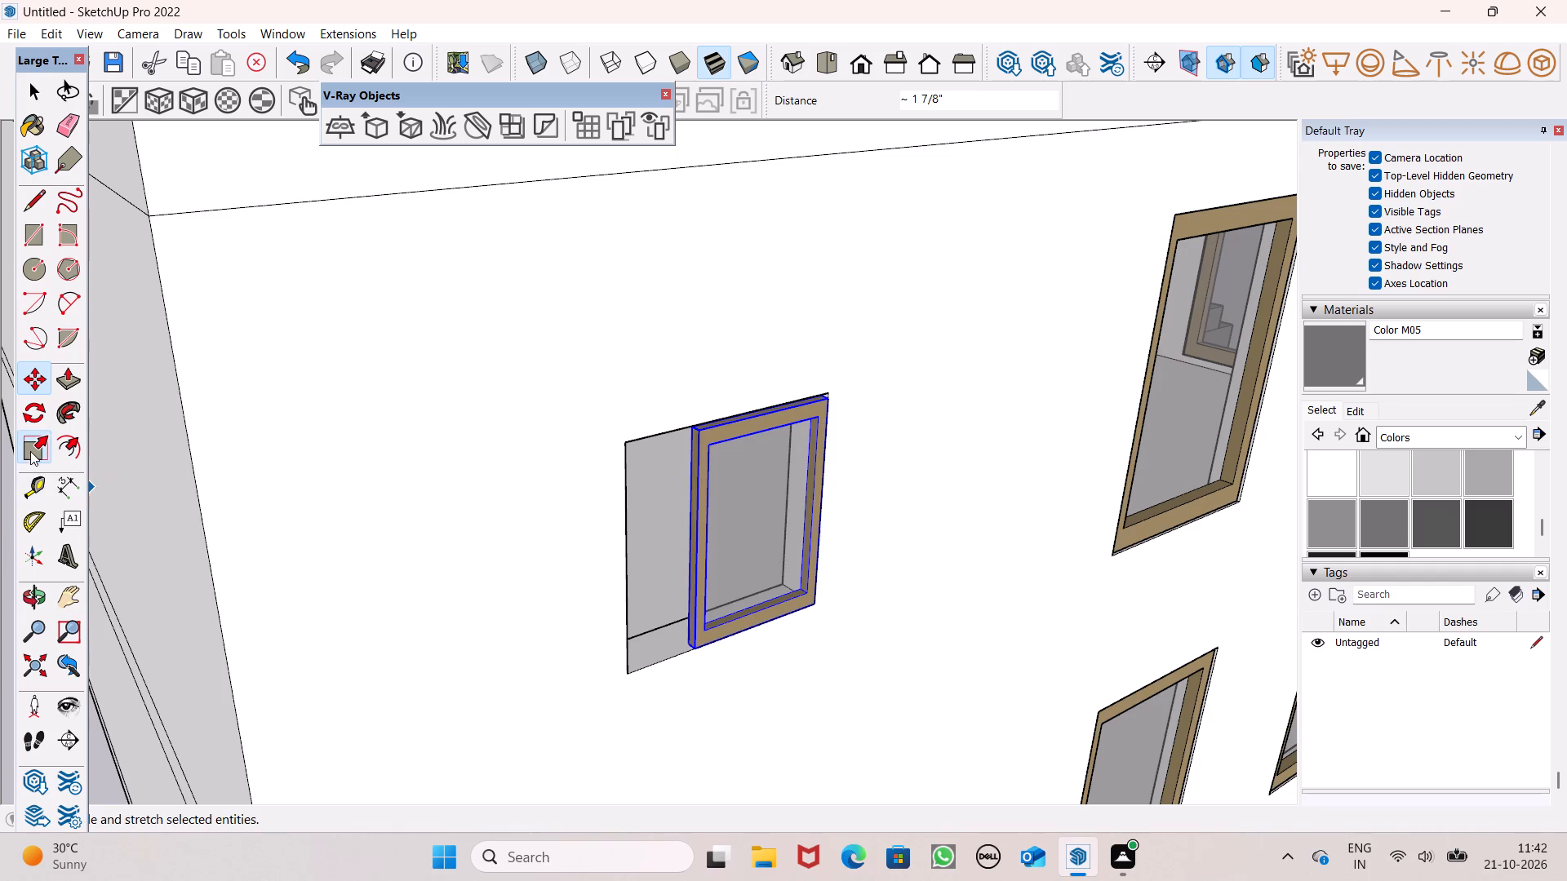
pyautogui.scroll(9, 744, 442)
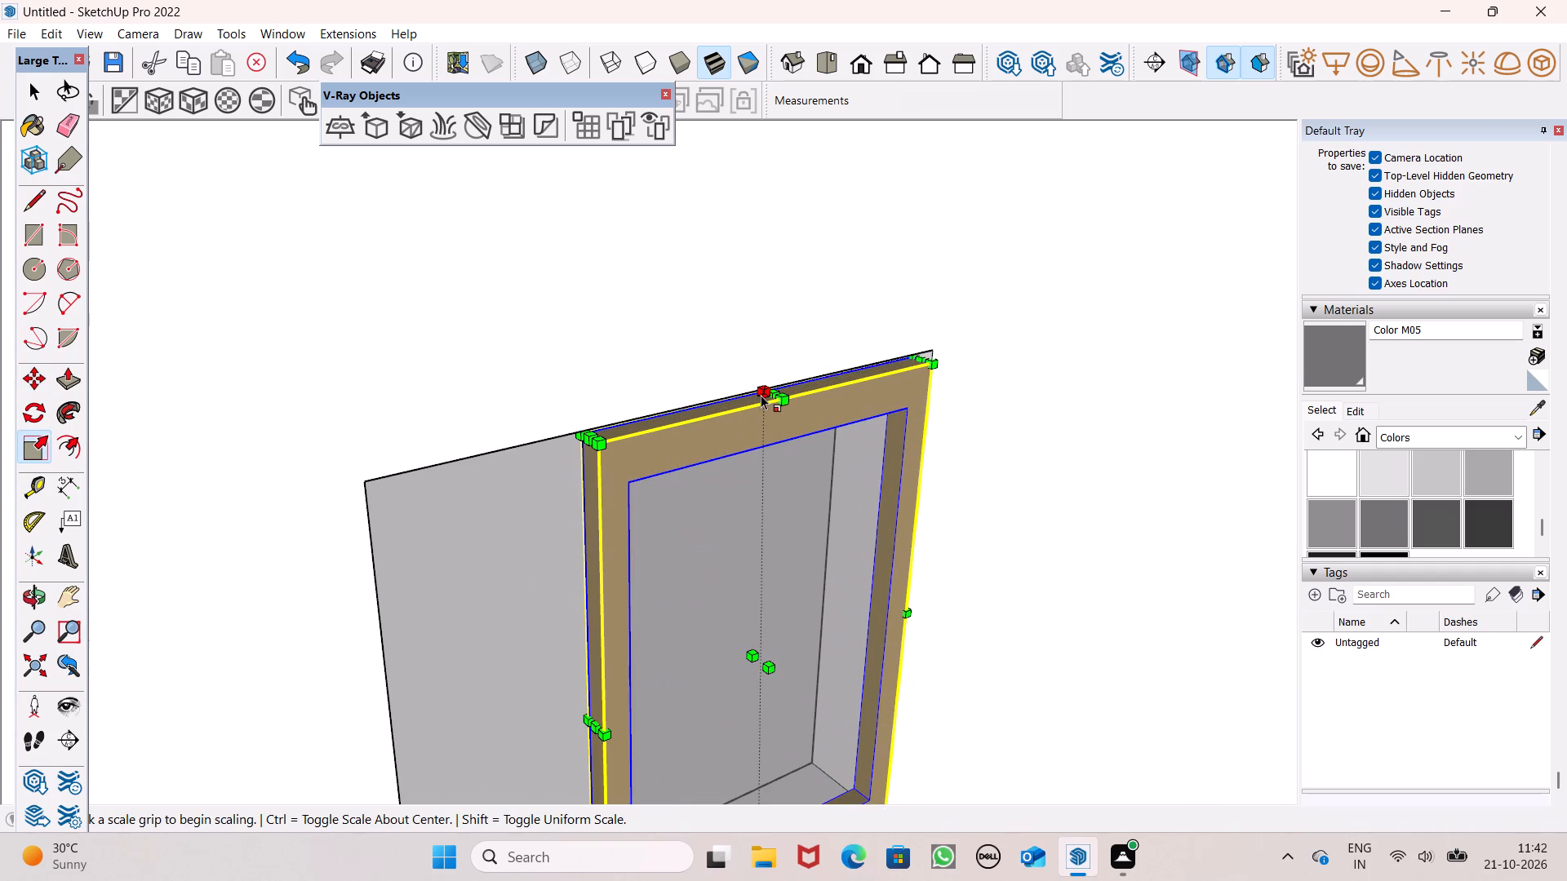
pyautogui.moveTo(770, 395); pyautogui.dragTo(770, 385)
pyautogui.scroll(-7, 770, 384)
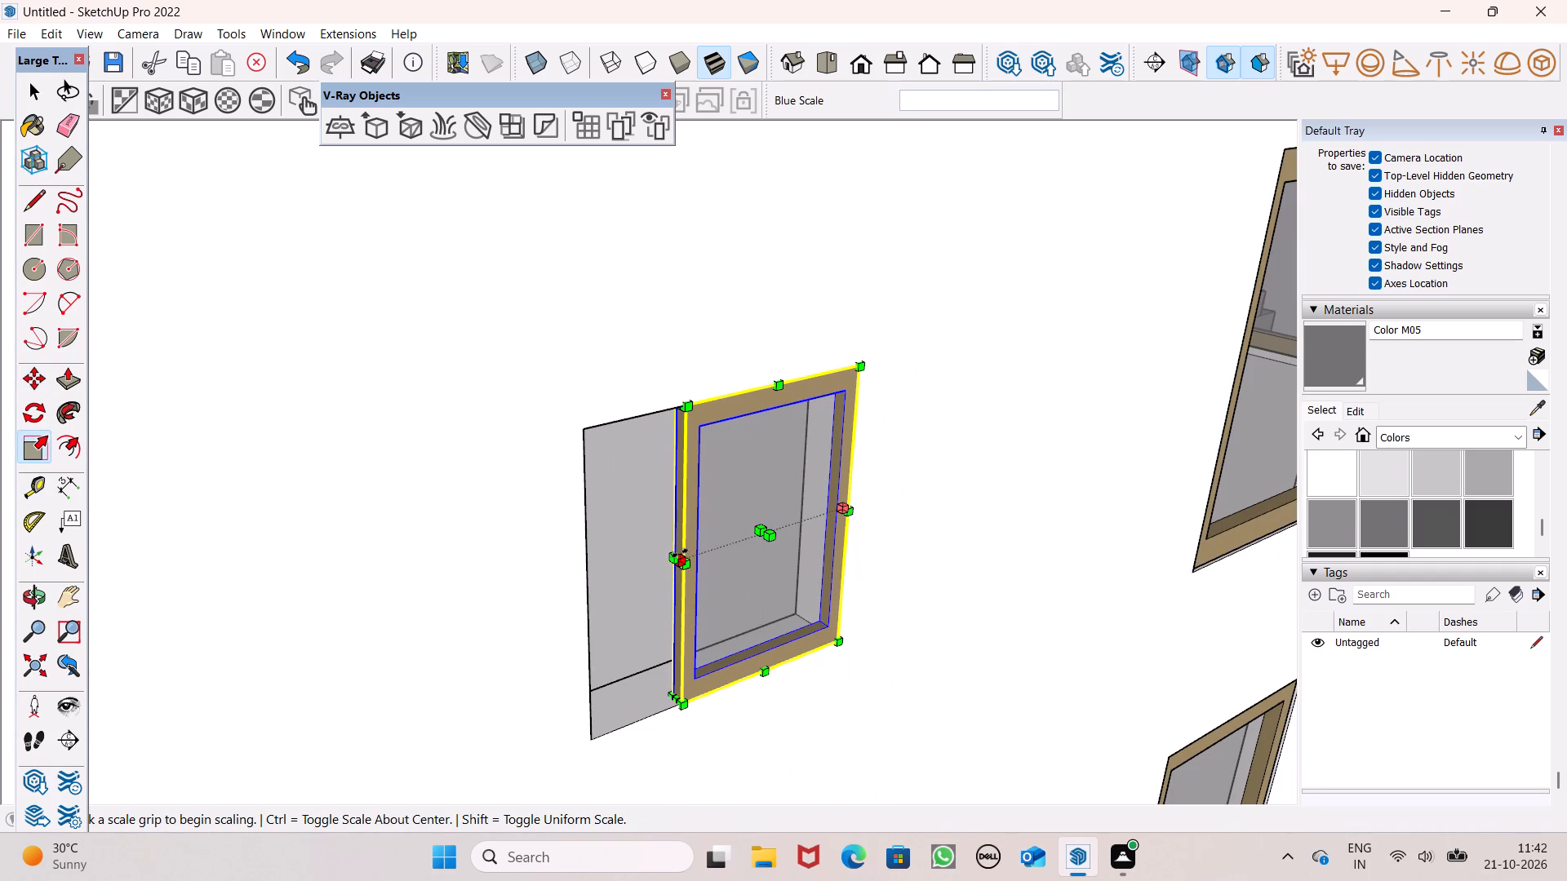
pyautogui.moveTo(680, 553); pyautogui.dragTo(584, 587)
pyautogui.scroll(-8, 521, 543)
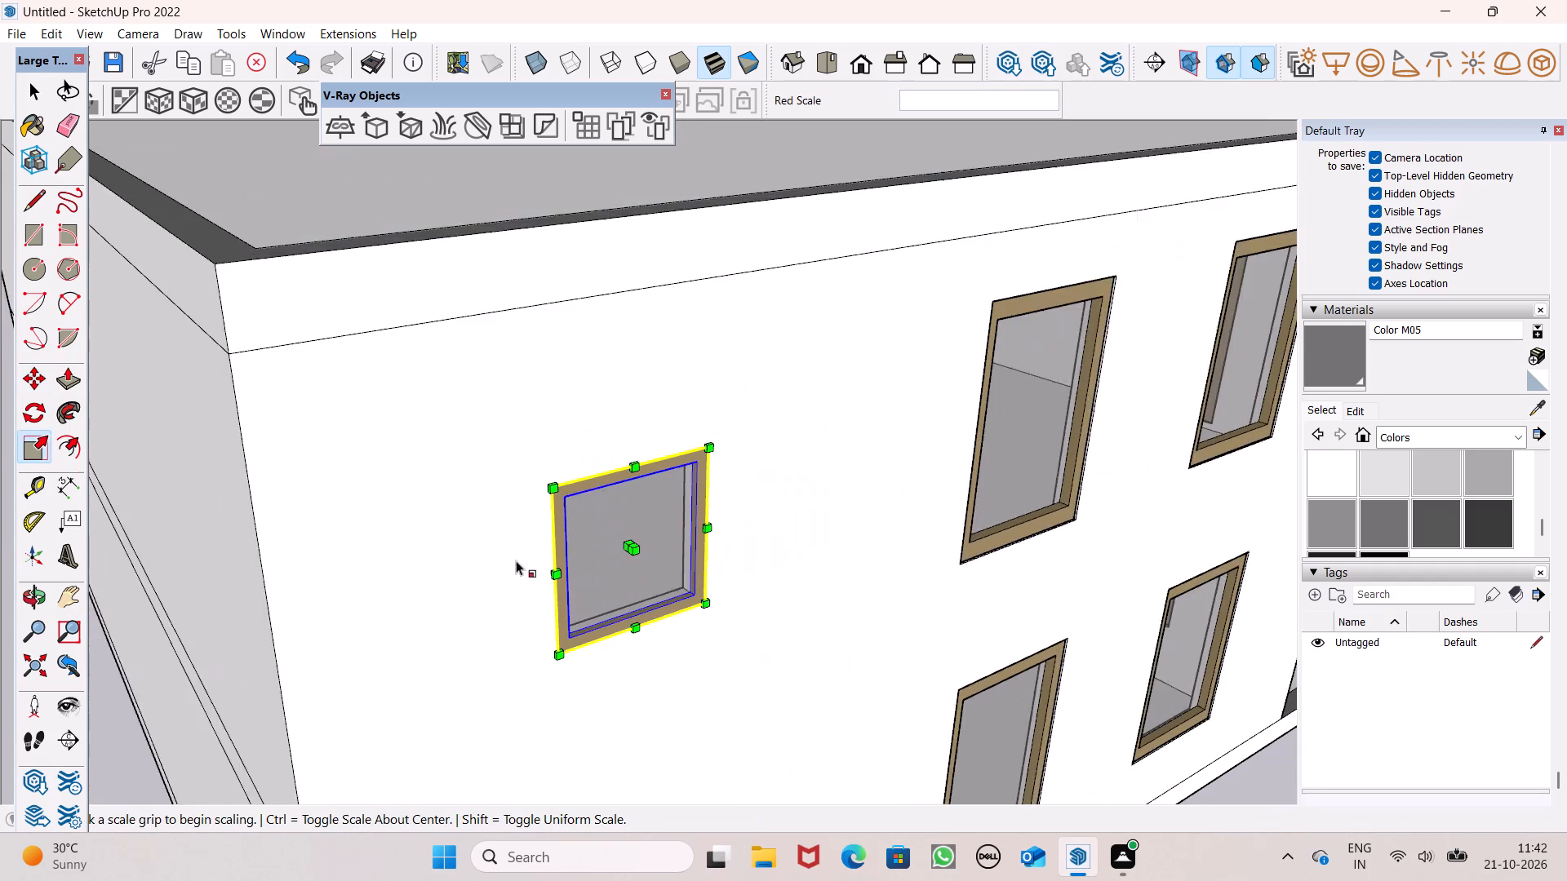
pyautogui.press('space')
pyautogui.scroll(-7, 561, 539)
pyautogui.press('space')
pyautogui.scroll(-7, 610, 510)
pyautogui.moveTo(772, 657); pyautogui.dragTo(597, 627, button='middle')
pyautogui.click(1103, 549)
# Erase the two horizontal floor lines between the storeys on the windowless side wall.
pyautogui.scroll(-6, 1002, 514)
pyautogui.moveTo(757, 571); pyautogui.dragTo(14, 482, button='middle')
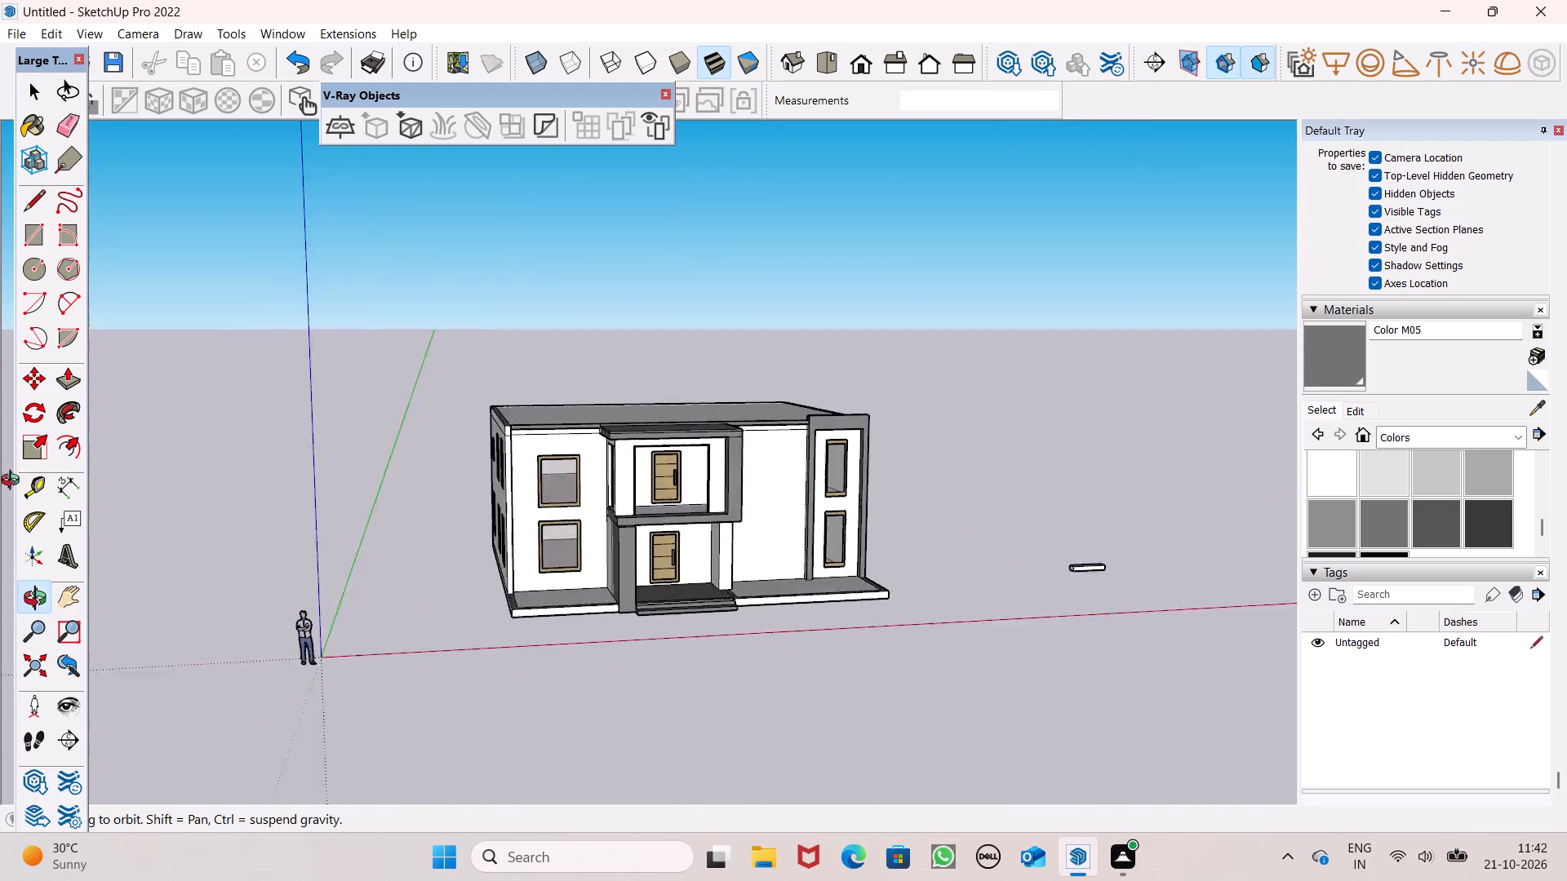
pyautogui.moveTo(14, 482); pyautogui.dragTo(0, 480, button='middle')
pyautogui.scroll(-3, 789, 421)
pyautogui.moveTo(795, 459); pyautogui.dragTo(0, 451, button='middle')
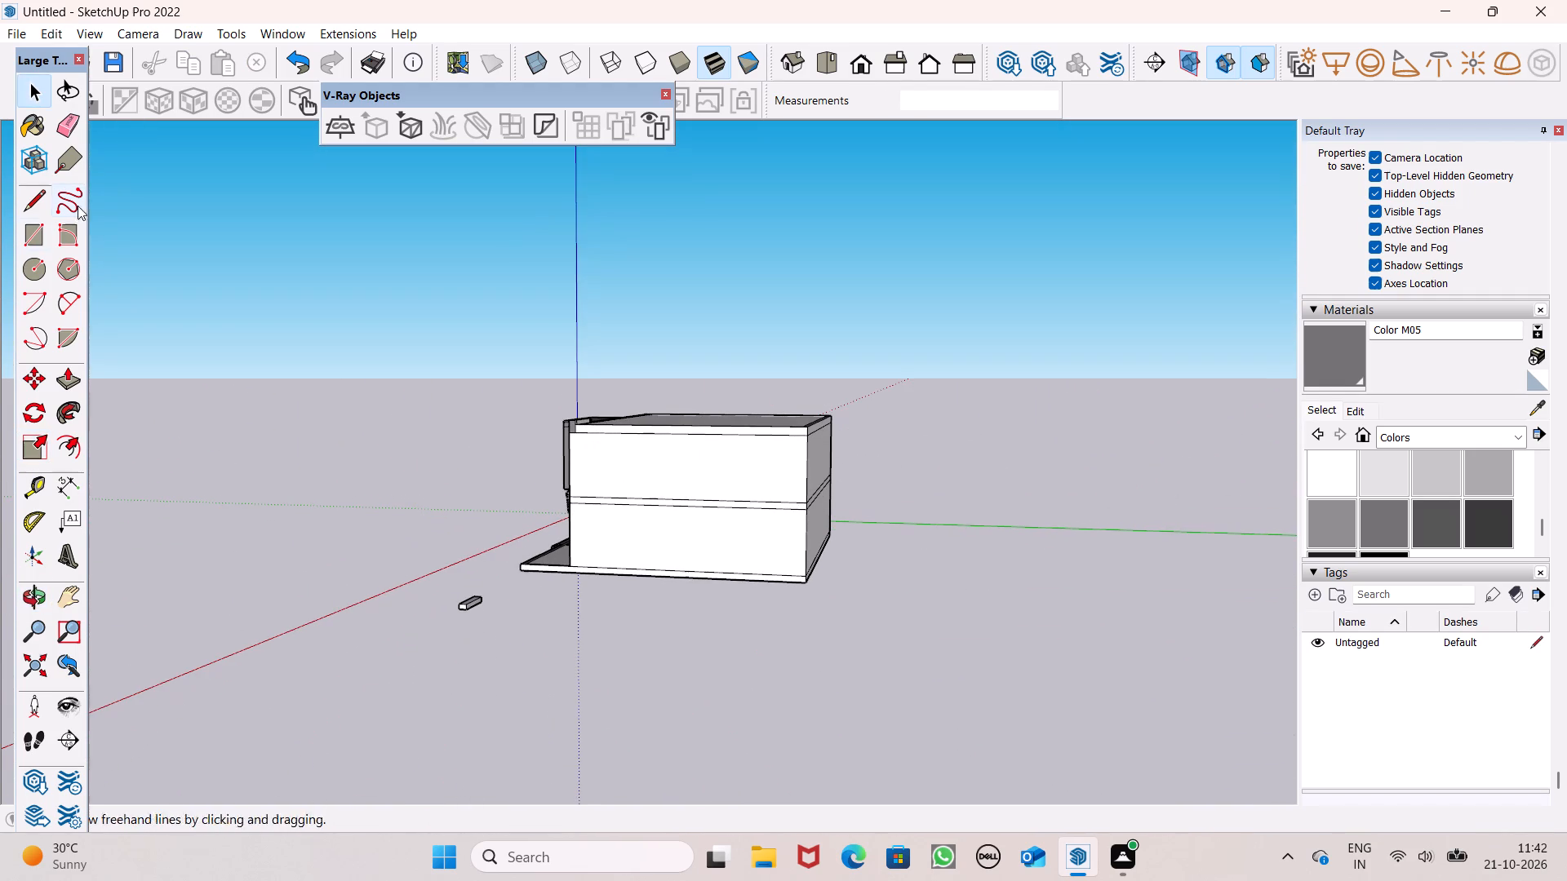
pyautogui.click(85, 120)
pyautogui.moveTo(626, 484); pyautogui.dragTo(628, 527)
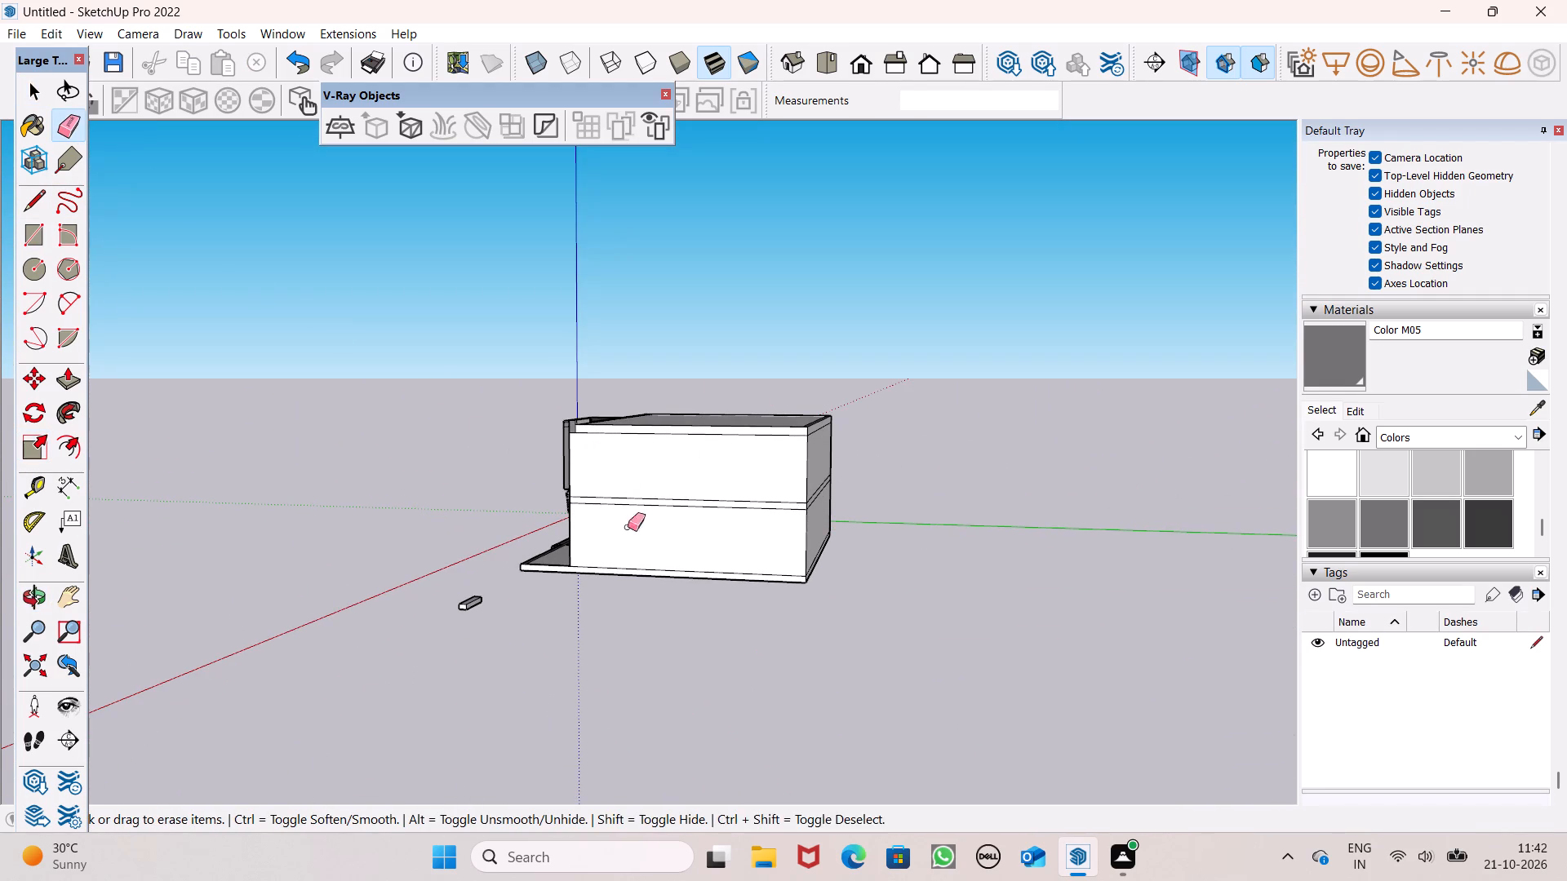
pyautogui.moveTo(628, 527); pyautogui.dragTo(634, 547)
pyautogui.moveTo(648, 460); pyautogui.dragTo(650, 511)
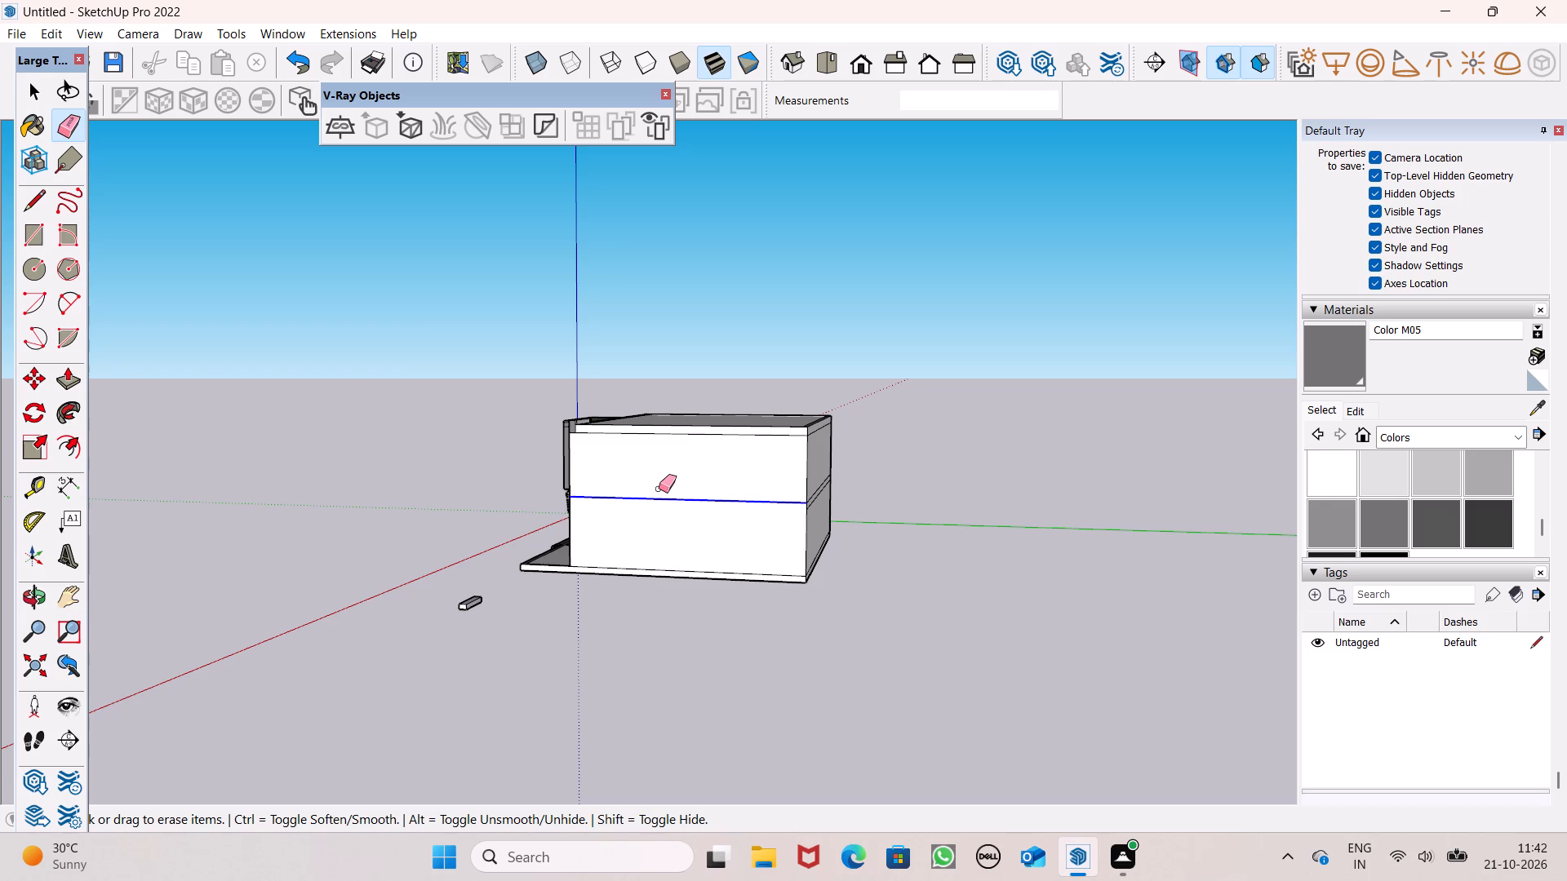
# Erase the horizontal floor line between the storeys on the rear wall.
pyautogui.scroll(-5, 666, 483)
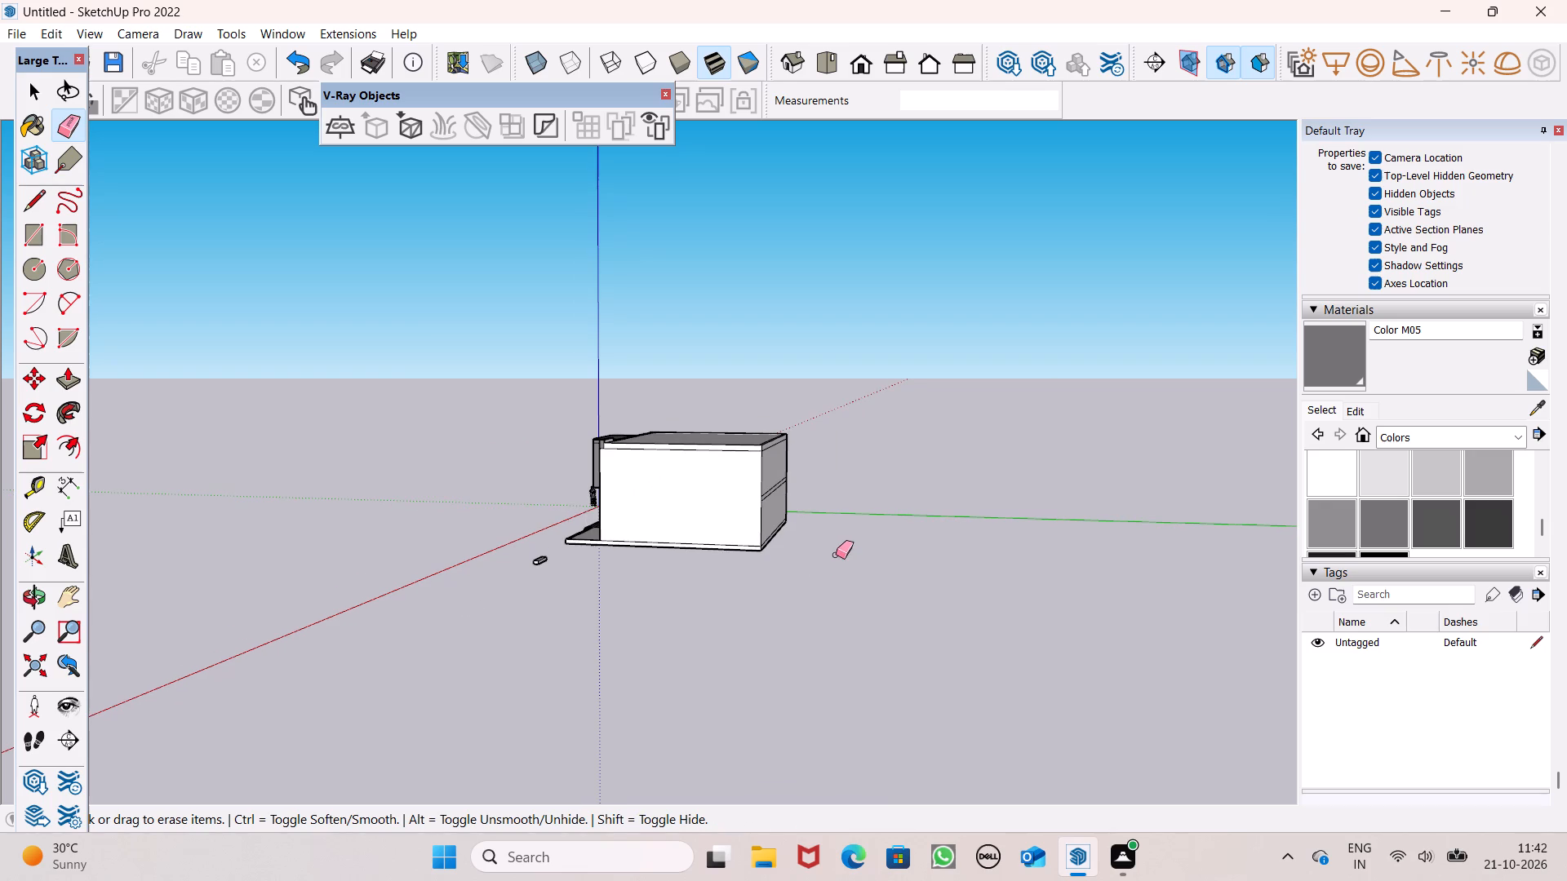
pyautogui.scroll(-2, 835, 542)
pyautogui.moveTo(766, 578); pyautogui.dragTo(300, 603, button='middle')
pyautogui.scroll(3, 547, 557)
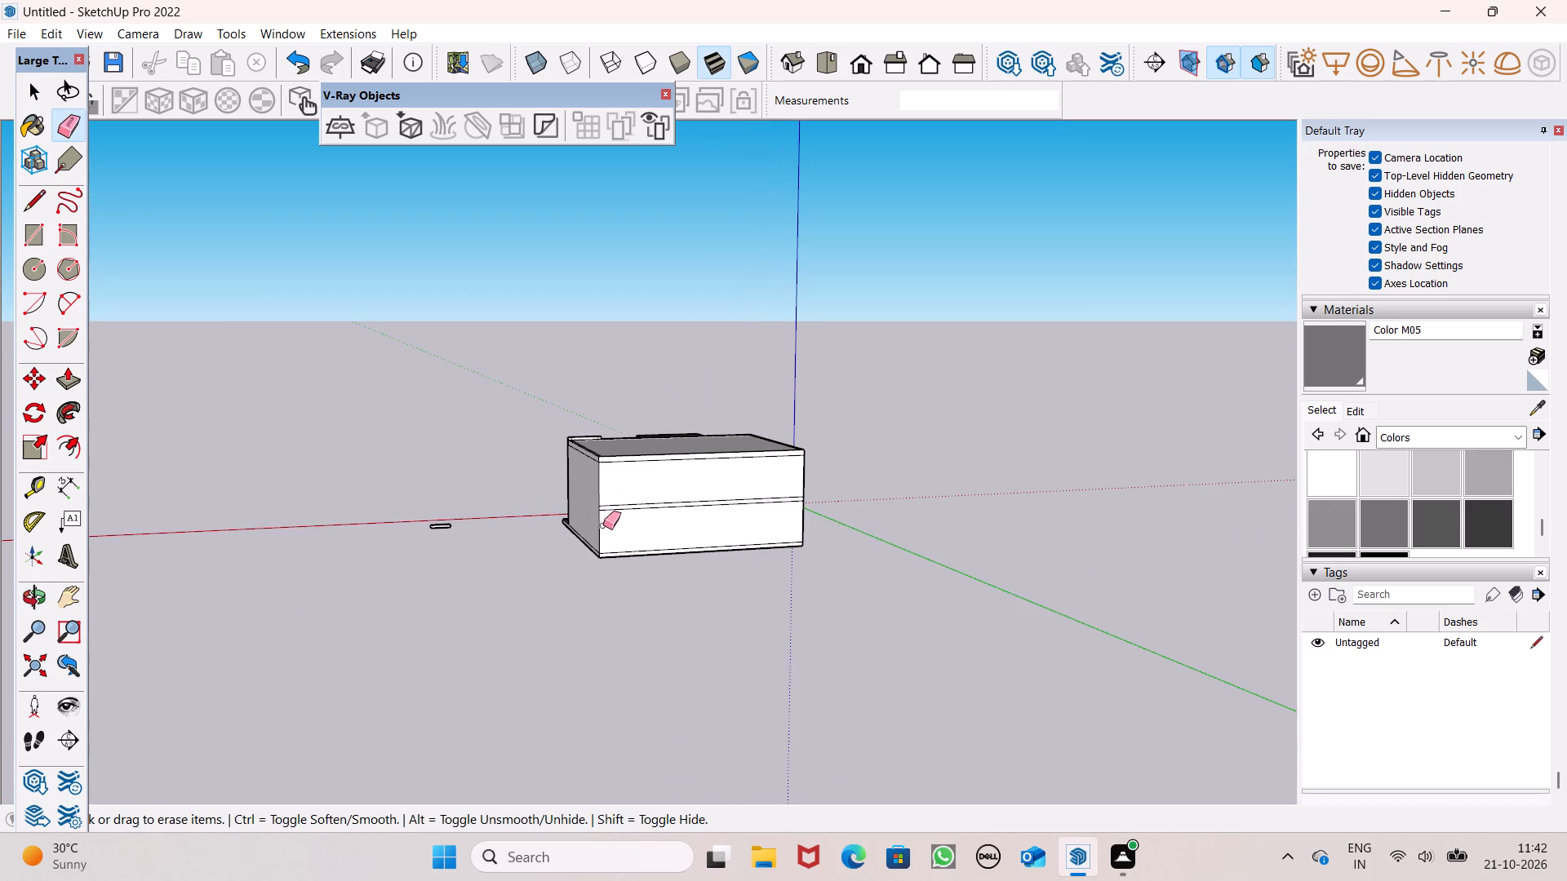
pyautogui.click(628, 499)
# Examine the house from the windowed side, from above and from the front.
pyautogui.scroll(-3, 950, 591)
pyautogui.moveTo(928, 626); pyautogui.dragTo(38, 600, button='middle')
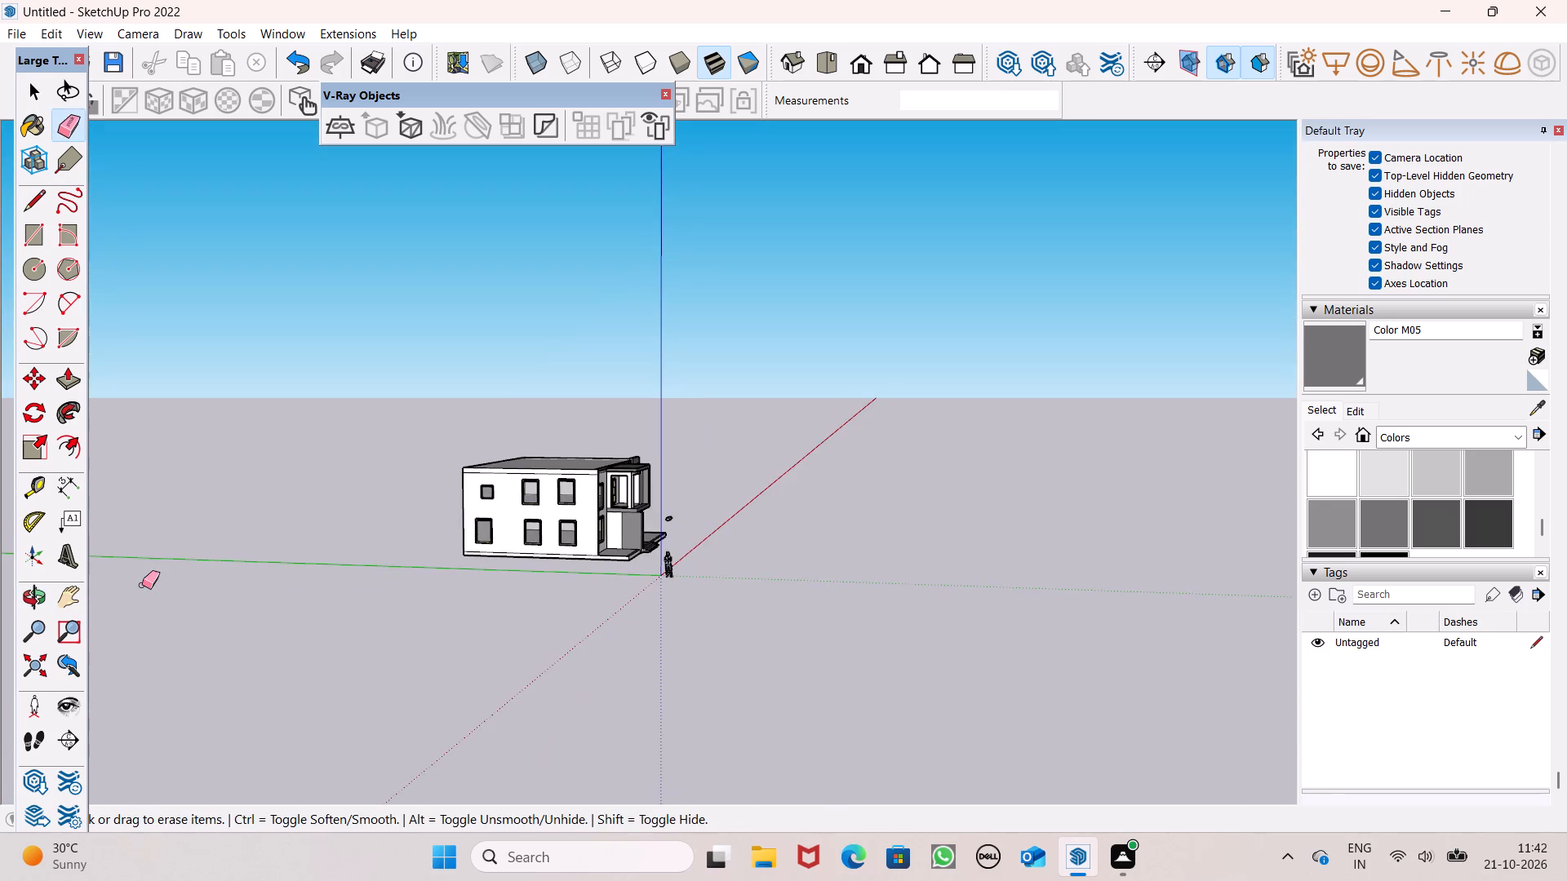
pyautogui.moveTo(172, 599); pyautogui.dragTo(1368, 659, button='middle')
pyautogui.moveTo(692, 644); pyautogui.dragTo(1174, 650, button='middle')
pyautogui.moveTo(325, 569); pyautogui.dragTo(757, 626, button='middle')
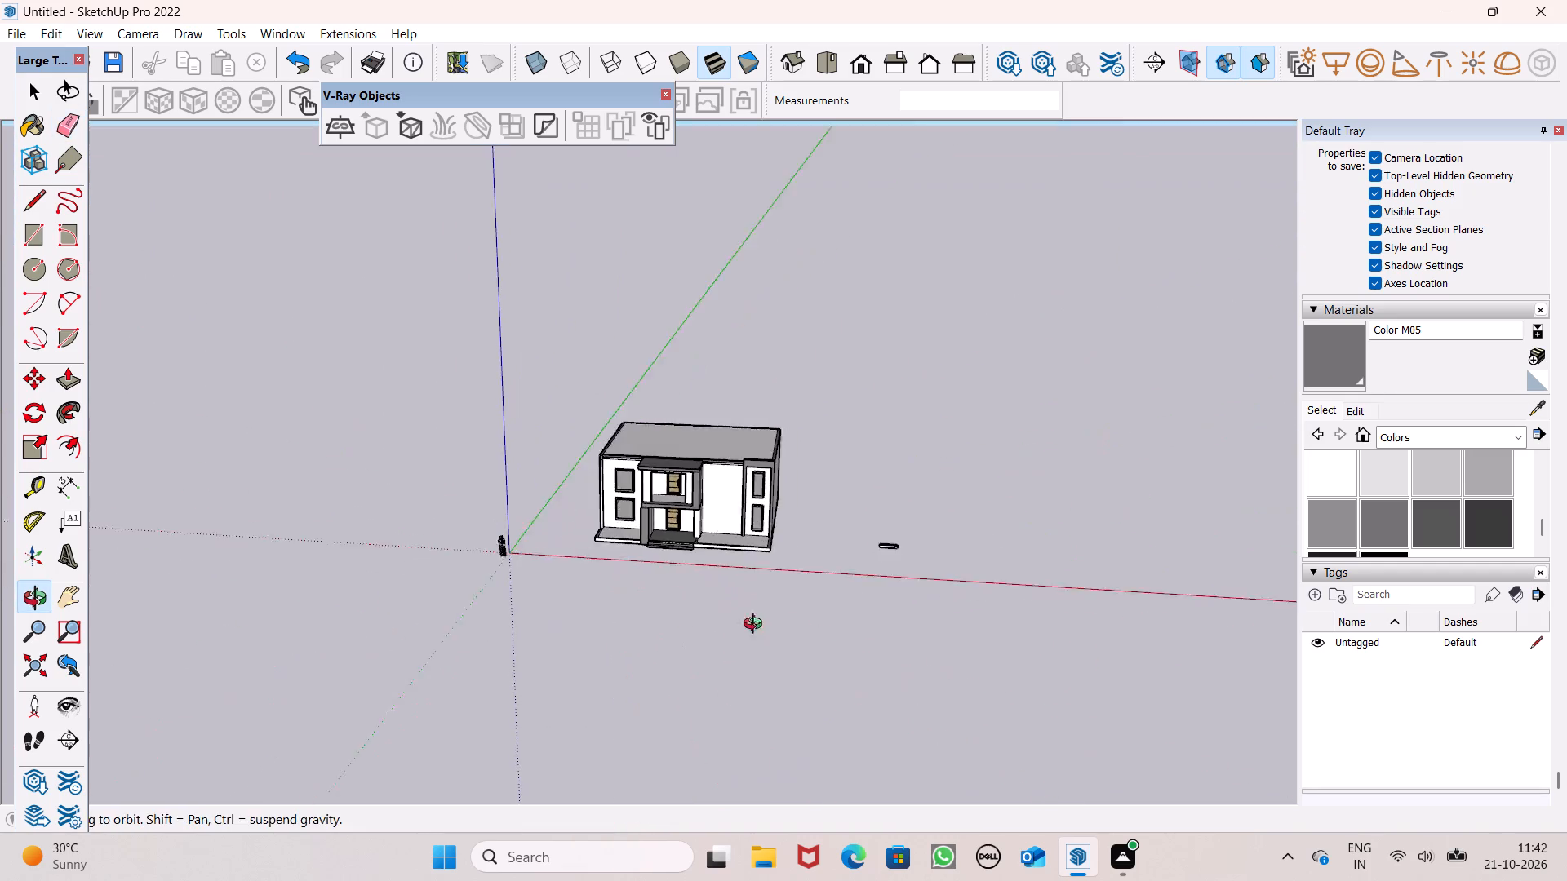
pyautogui.moveTo(757, 626); pyautogui.dragTo(796, 623, button='middle')
pyautogui.scroll(5, 689, 533)
pyautogui.scroll(-4, 689, 533)
pyautogui.moveTo(690, 574); pyautogui.dragTo(701, 634, button='middle')
pyautogui.scroll(5, 685, 581)
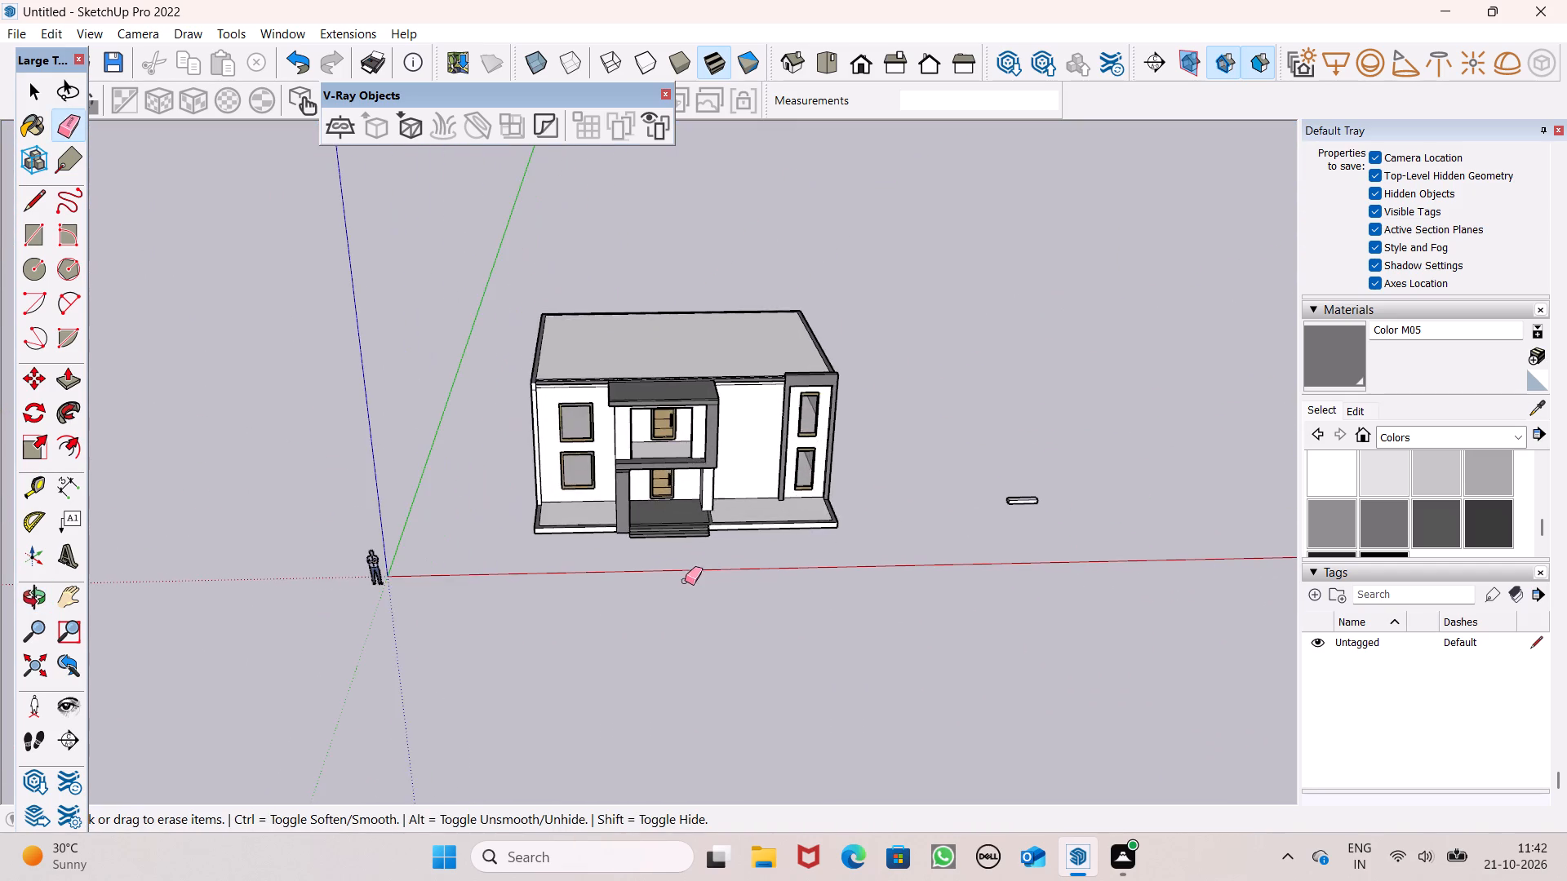
pyautogui.moveTo(681, 578); pyautogui.dragTo(695, 381, button='middle')
pyautogui.scroll(-1, 715, 430)
pyautogui.moveTo(715, 477); pyautogui.dragTo(738, 467, button='middle')
pyautogui.scroll(6, 612, 411)
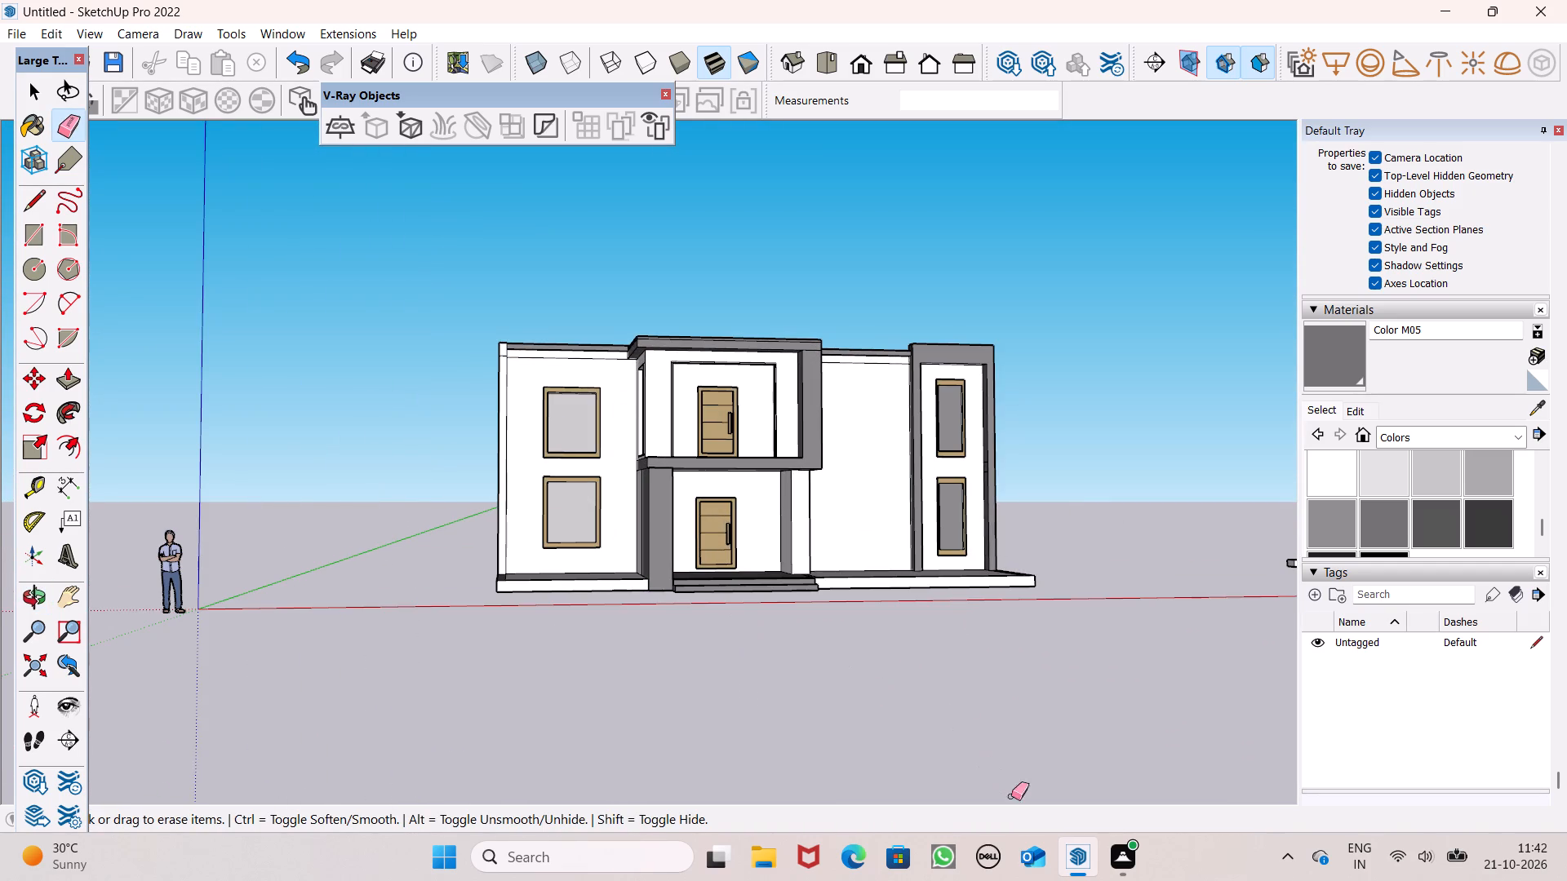
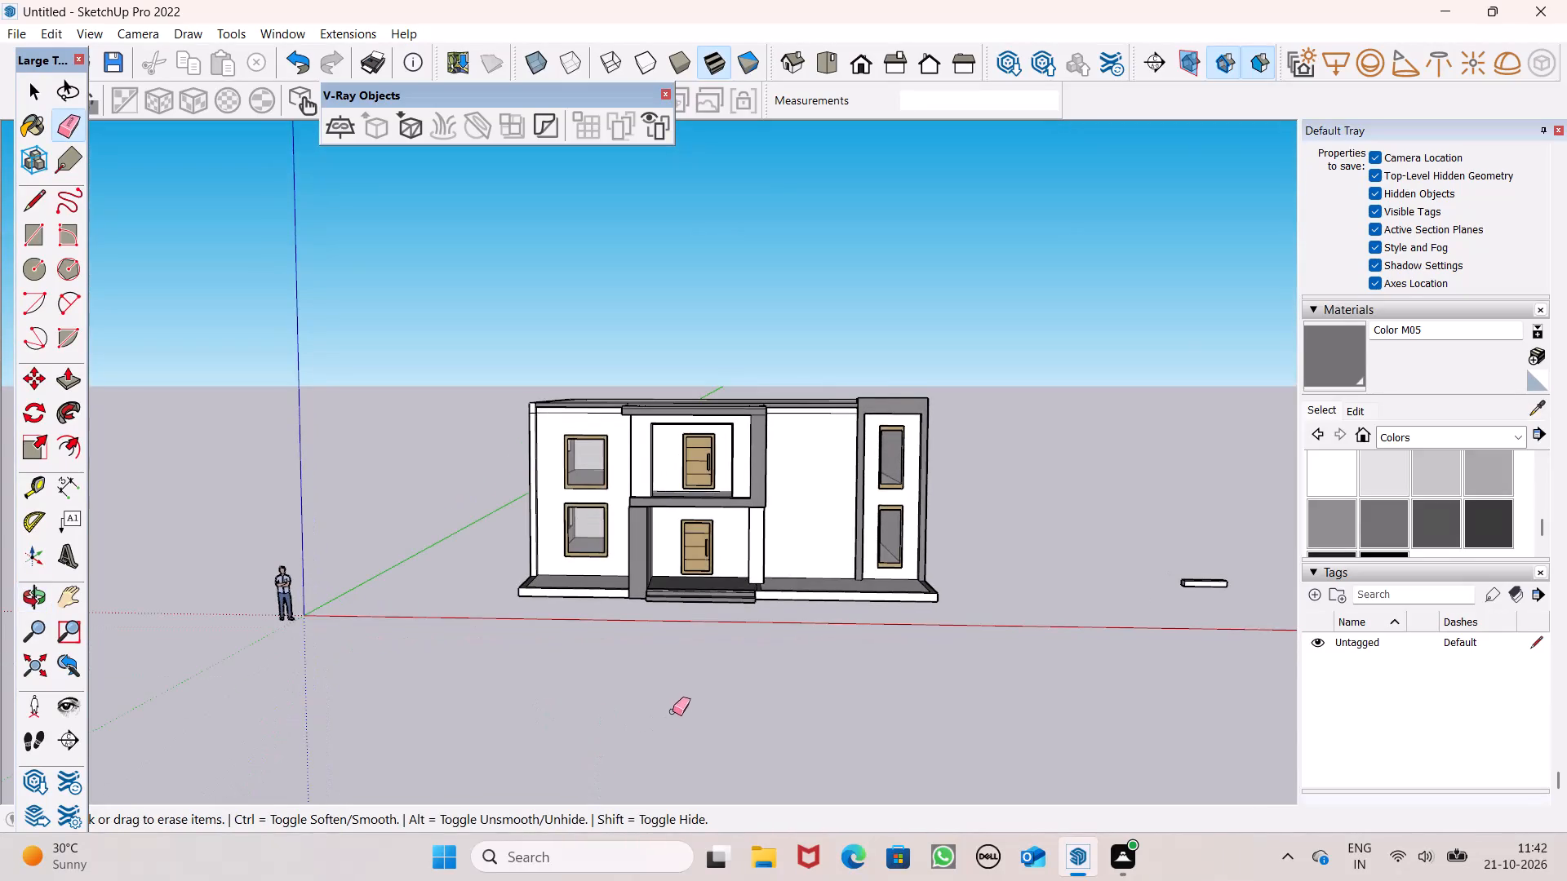
# Examine the finished two-storey house from above, from the front and from the front corner showing its side windows.
pyautogui.scroll(-1, 675, 695)
pyautogui.moveTo(672, 693); pyautogui.dragTo(739, 832, button='middle')
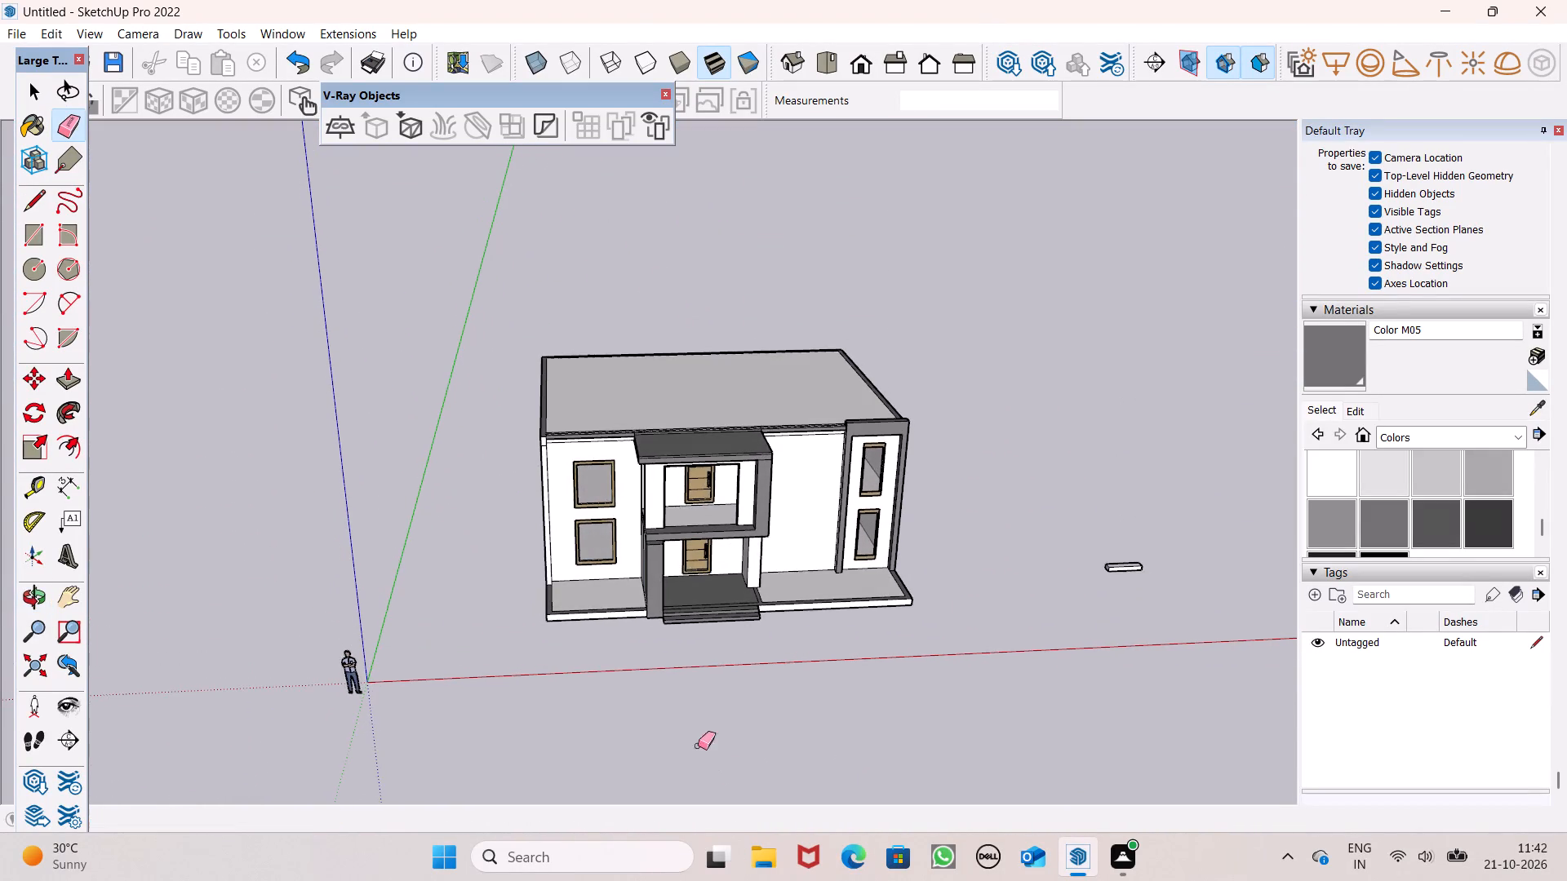
pyautogui.scroll(2, 727, 693)
pyautogui.moveTo(729, 674); pyautogui.dragTo(673, 637, button='middle')
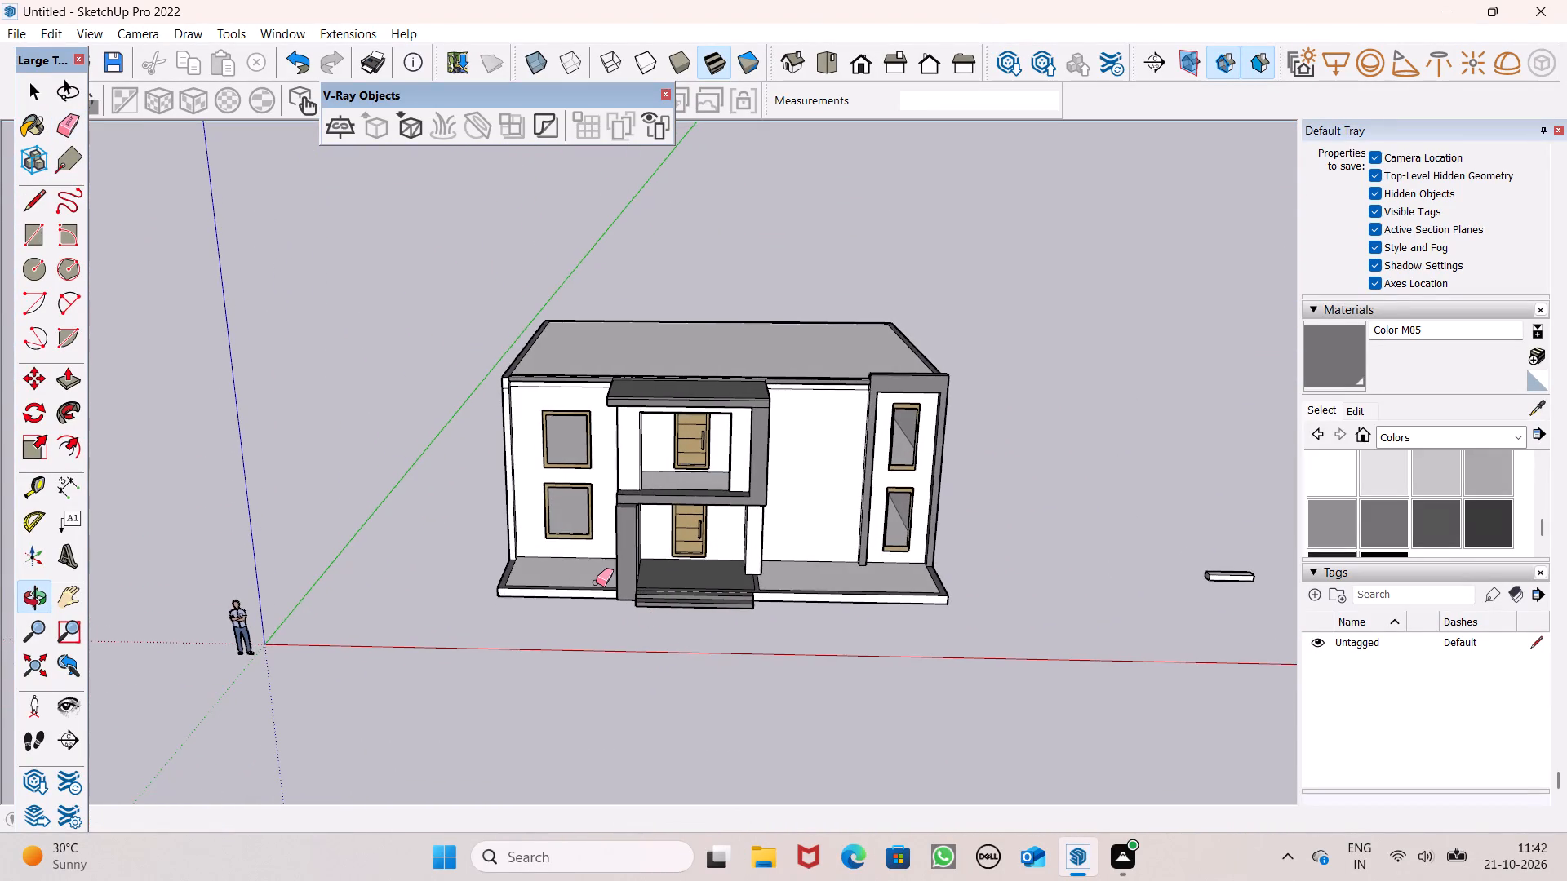
pyautogui.scroll(4, 596, 582)
pyautogui.scroll(-4, 593, 583)
pyautogui.moveTo(641, 675); pyautogui.dragTo(673, 607, button='middle')
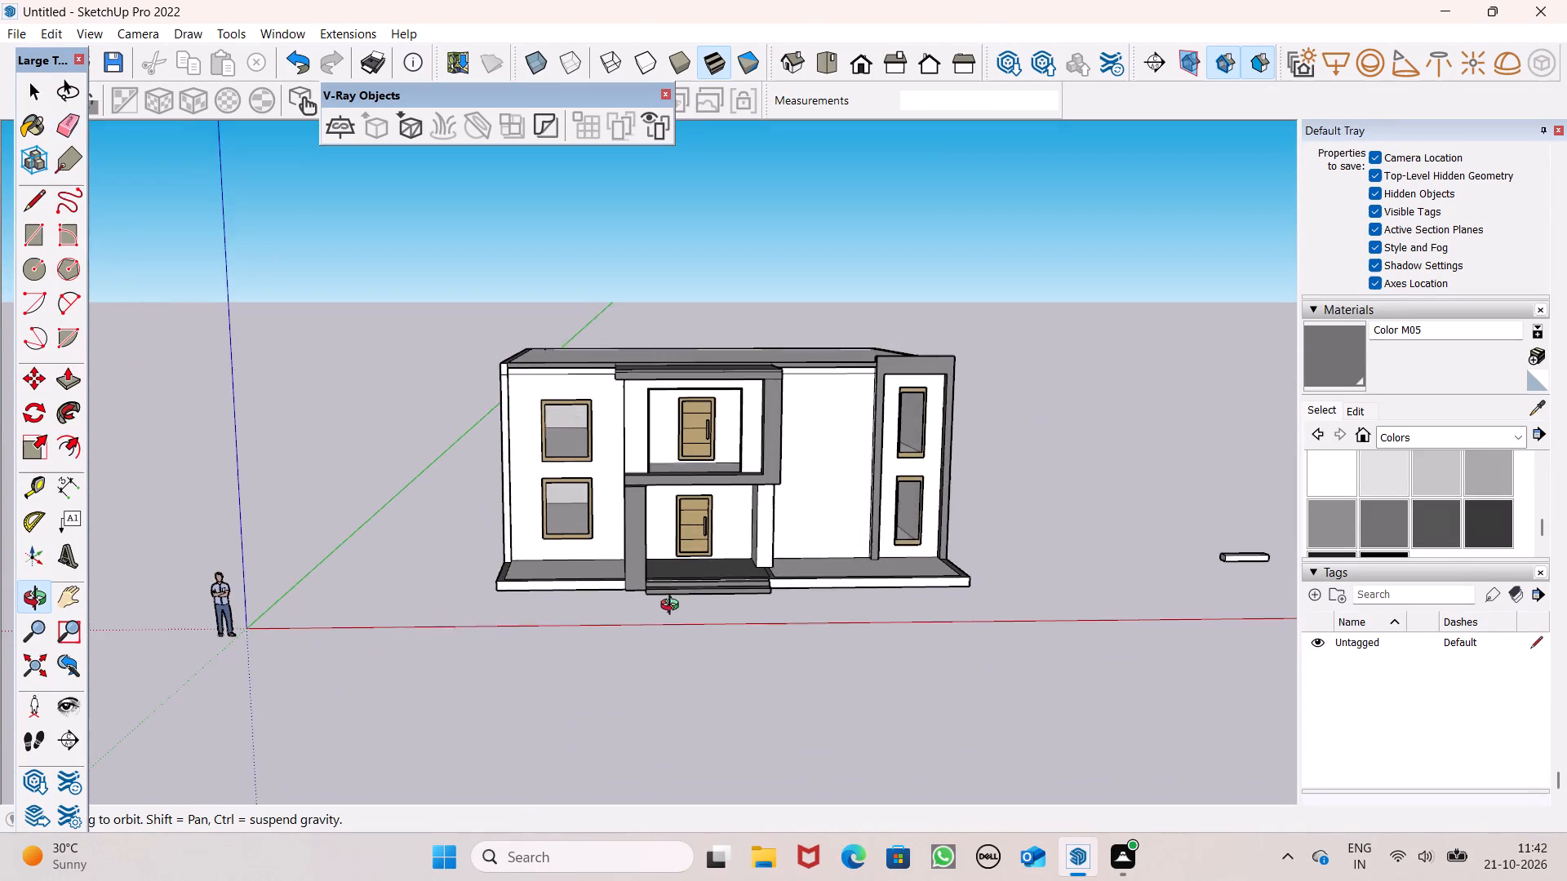
pyautogui.moveTo(673, 607); pyautogui.dragTo(675, 602, button='middle')
pyautogui.scroll(2, 650, 566)
pyautogui.moveTo(659, 576); pyautogui.dragTo(677, 562, button='middle')
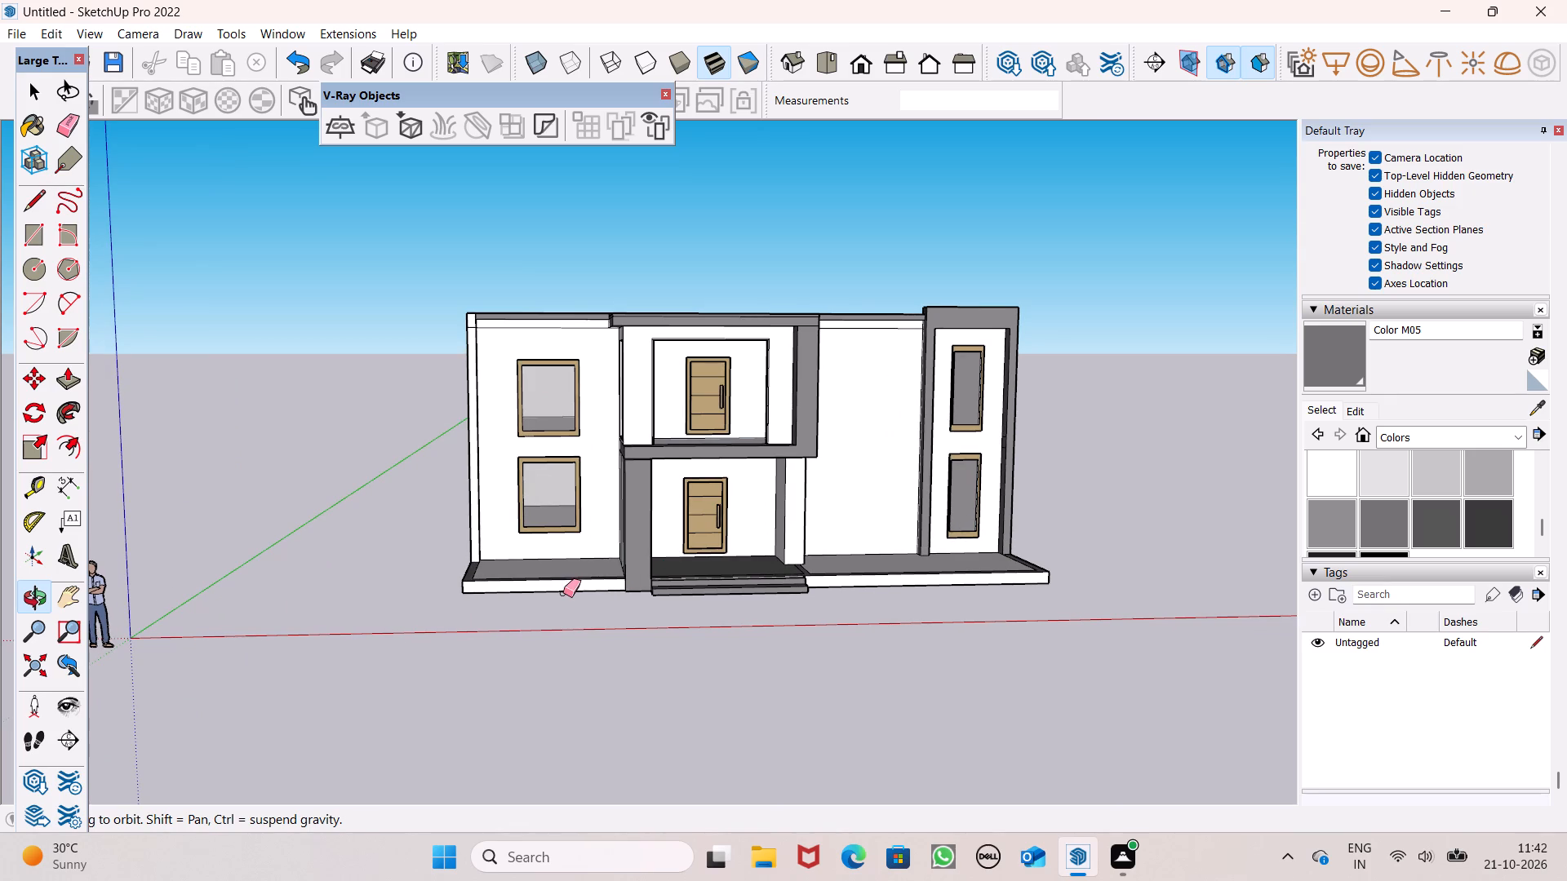
pyautogui.scroll(1, 596, 465)
pyautogui.scroll(-3, 596, 465)
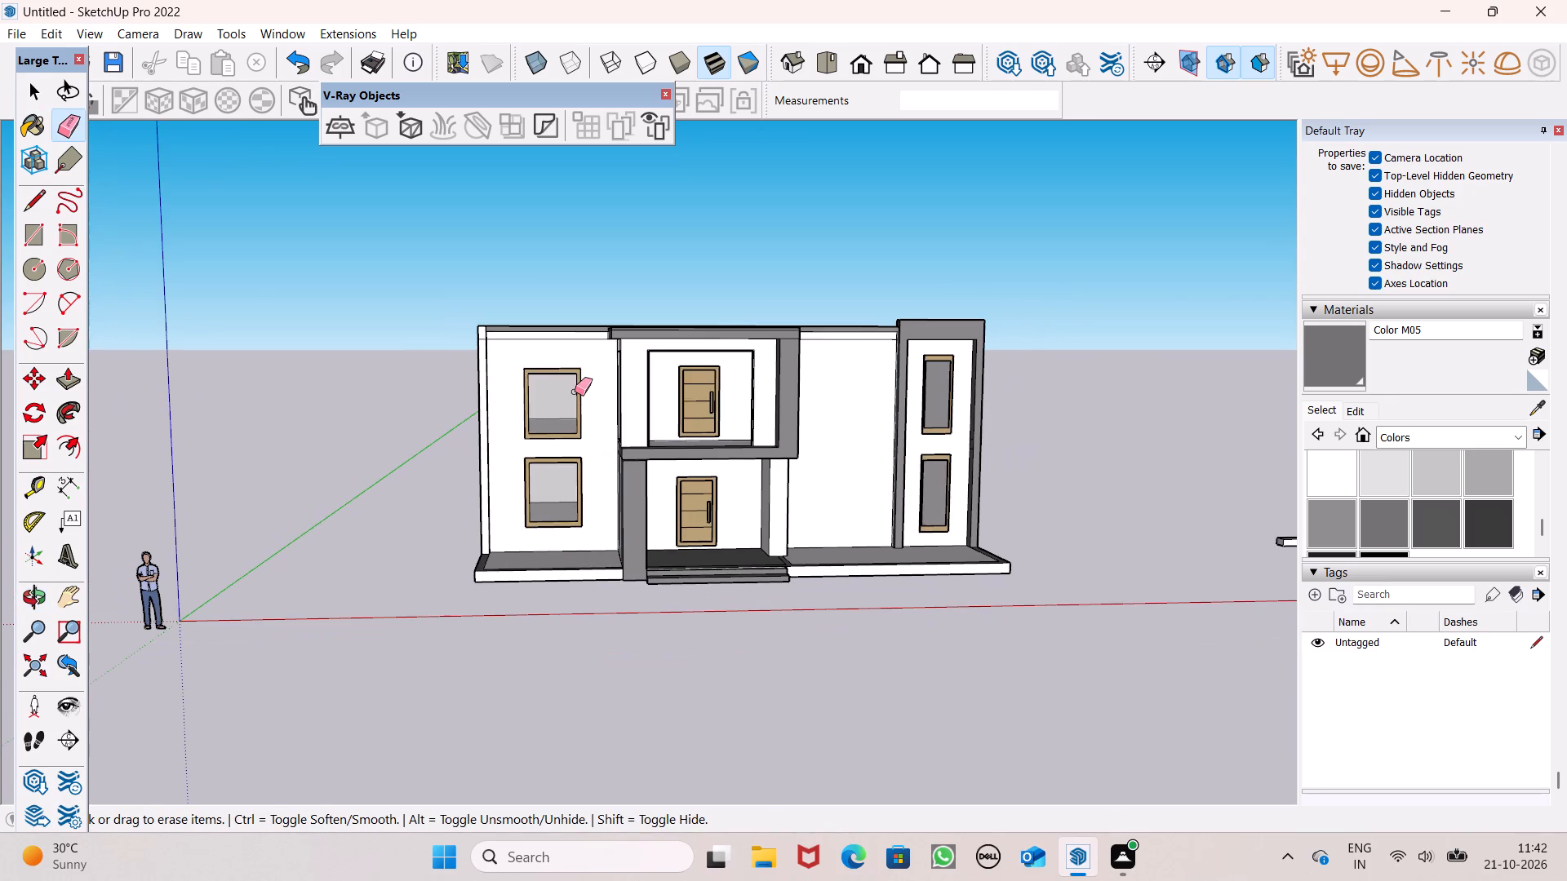
pyautogui.scroll(-1, 575, 392)
pyautogui.moveTo(583, 442); pyautogui.dragTo(648, 434, button='middle')
pyautogui.scroll(2, 655, 414)
pyautogui.middleClick(652, 427)
pyautogui.scroll(1, 651, 428)
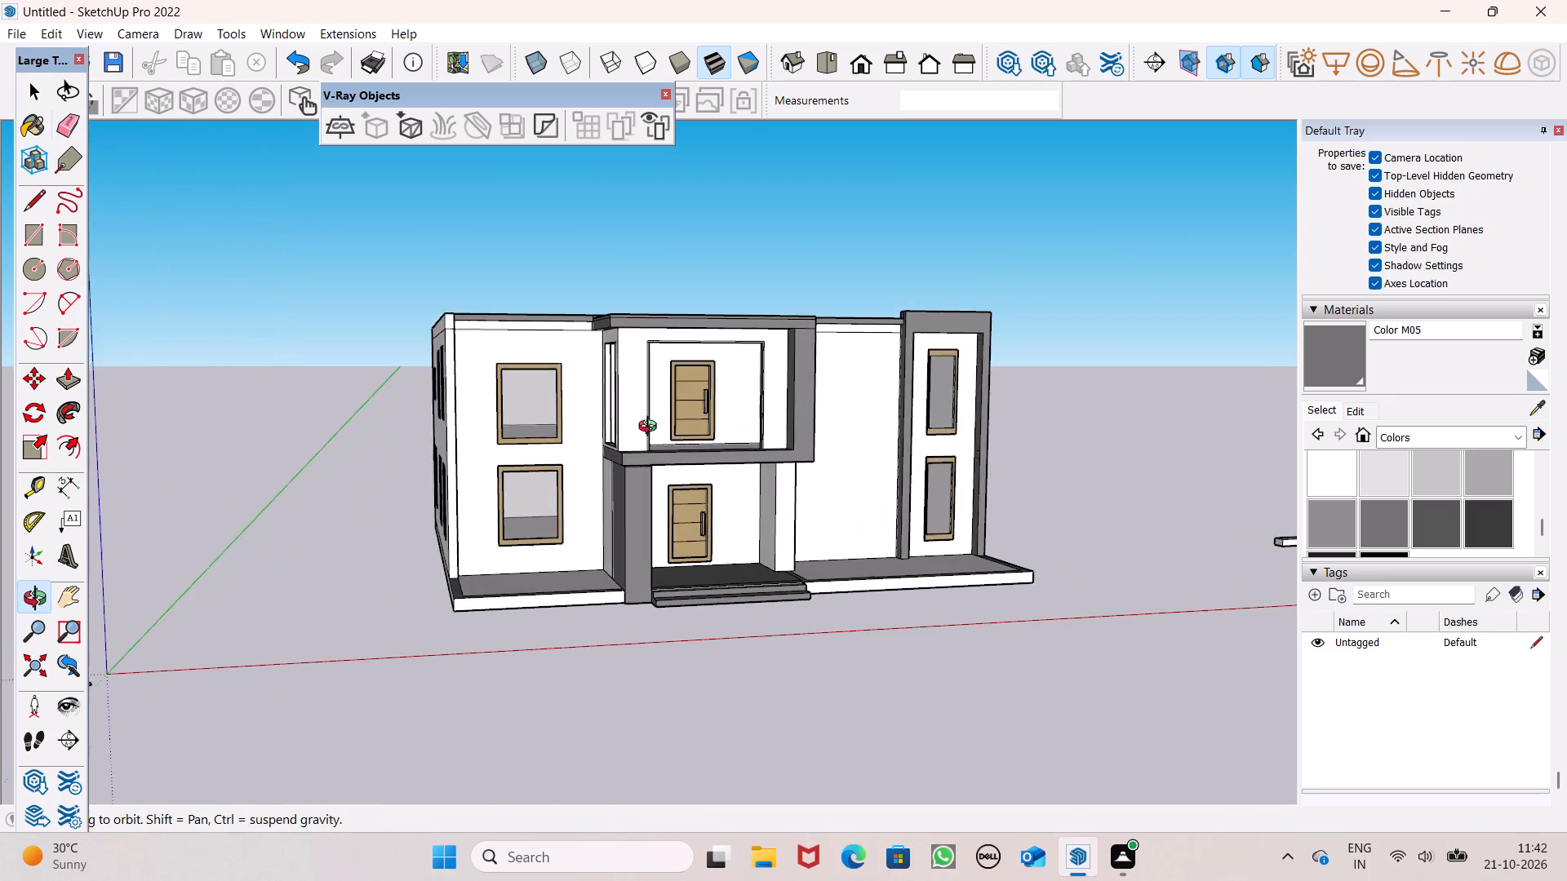
pyautogui.scroll(-3, 659, 413)
pyautogui.scroll(4, 514, 383)
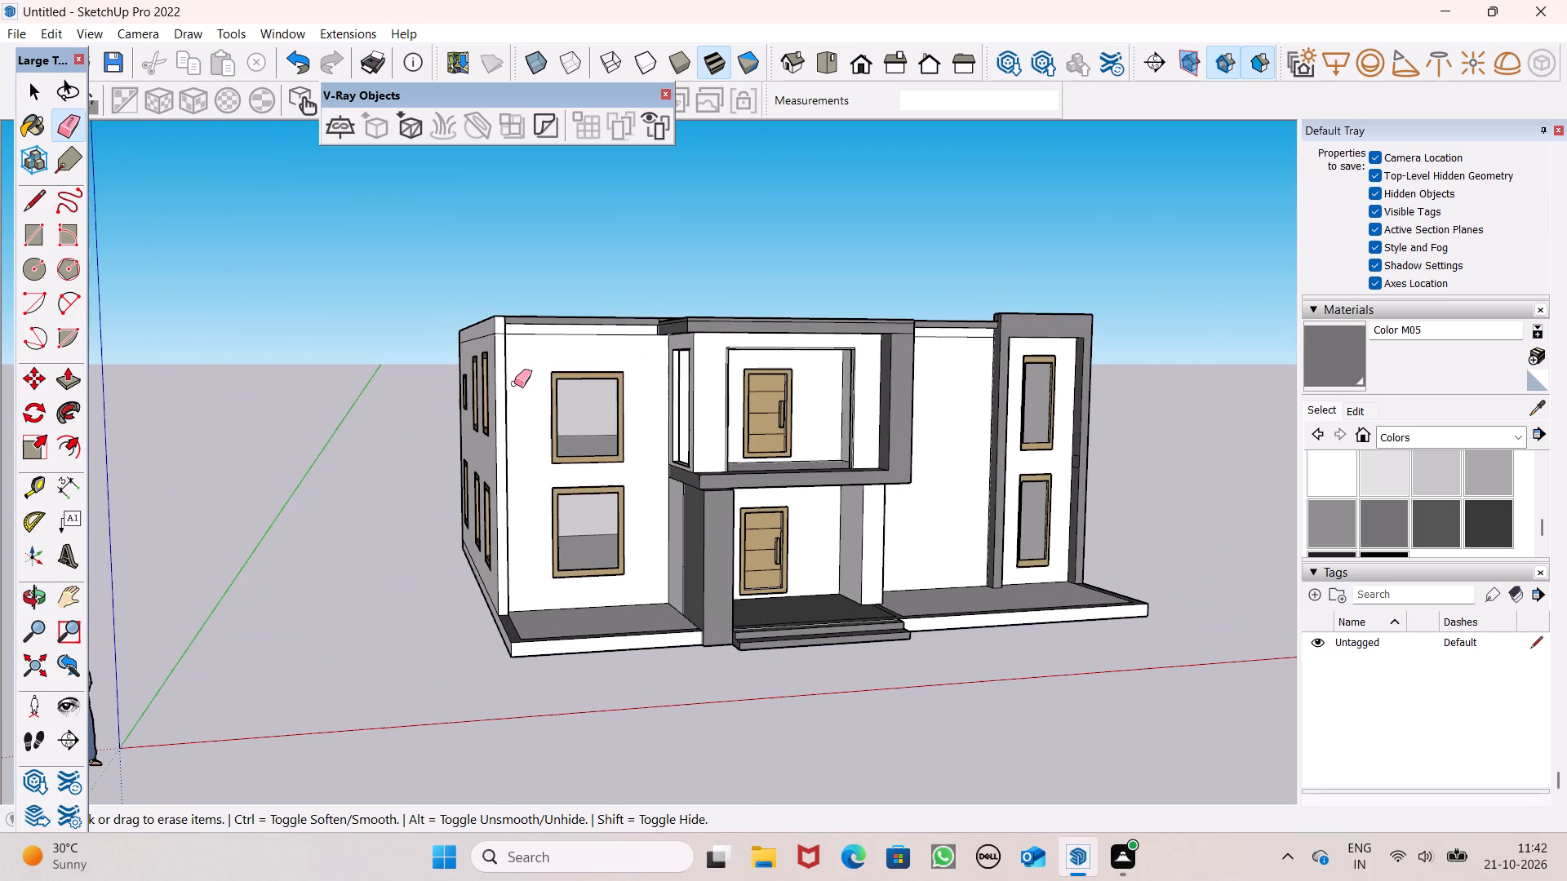
pyautogui.scroll(1, 550, 394)
# Save the model in the Documents folder as a SketchUp file named "minimal design".
pyautogui.hotkey('ctrl', 's')
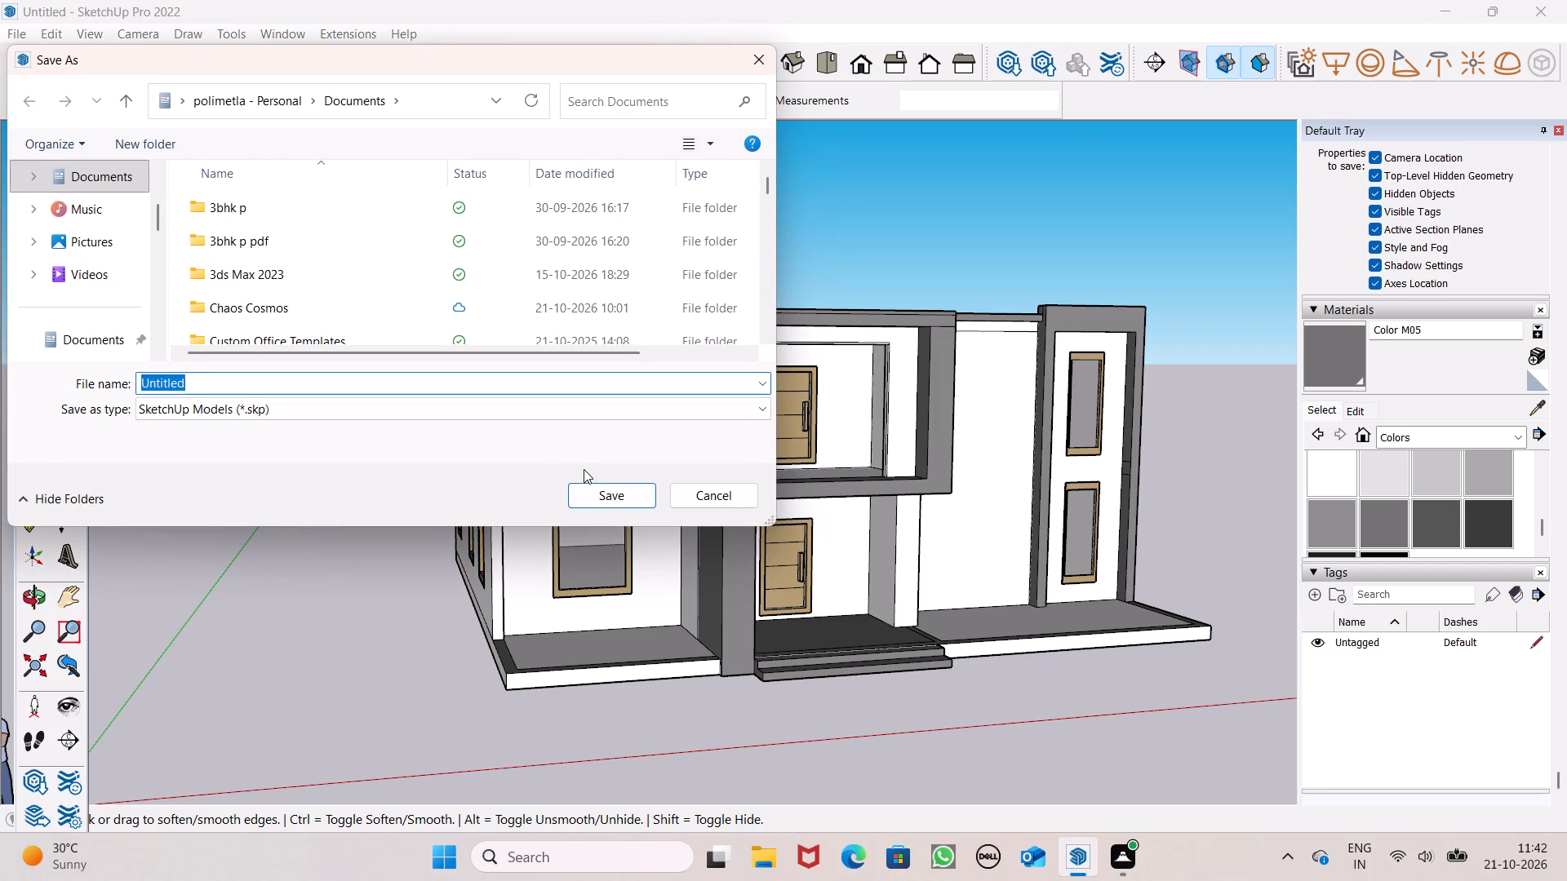
pyautogui.press('BackSpace')
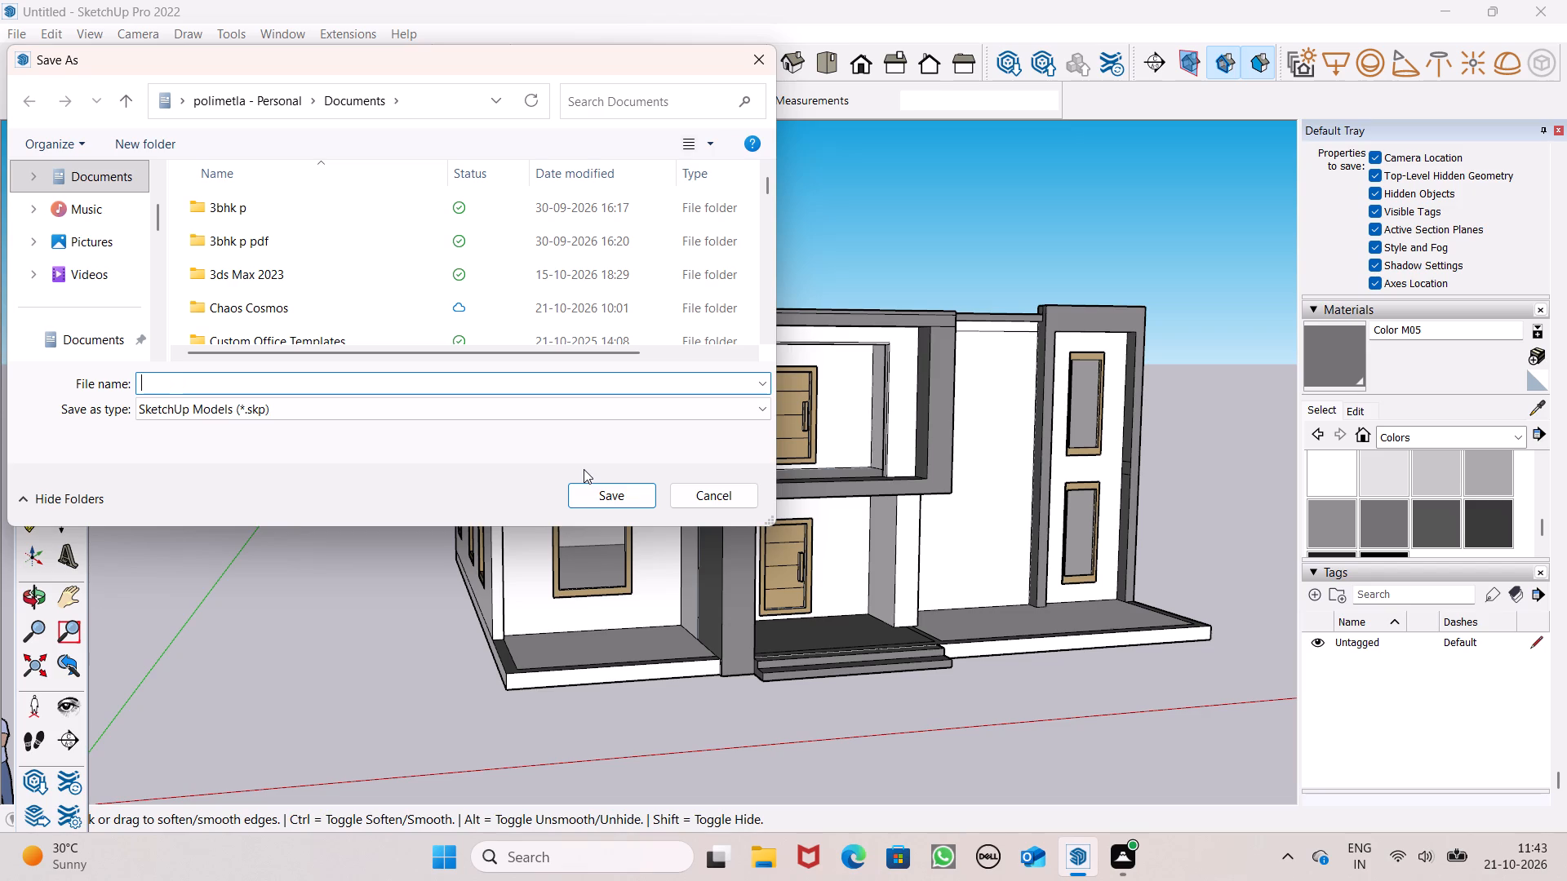
pyautogui.write('simple')
pyautogui.press('BackSpace')
pyautogui.press('BackSpace')
pyautogui.press('BackSpace')
pyautogui.press('BackSpace')
pyautogui.press('BackSpace')
pyautogui.press('BackSpace')
pyautogui.press(',')
pyautogui.press('BackSpace')
pyautogui.write('mim')
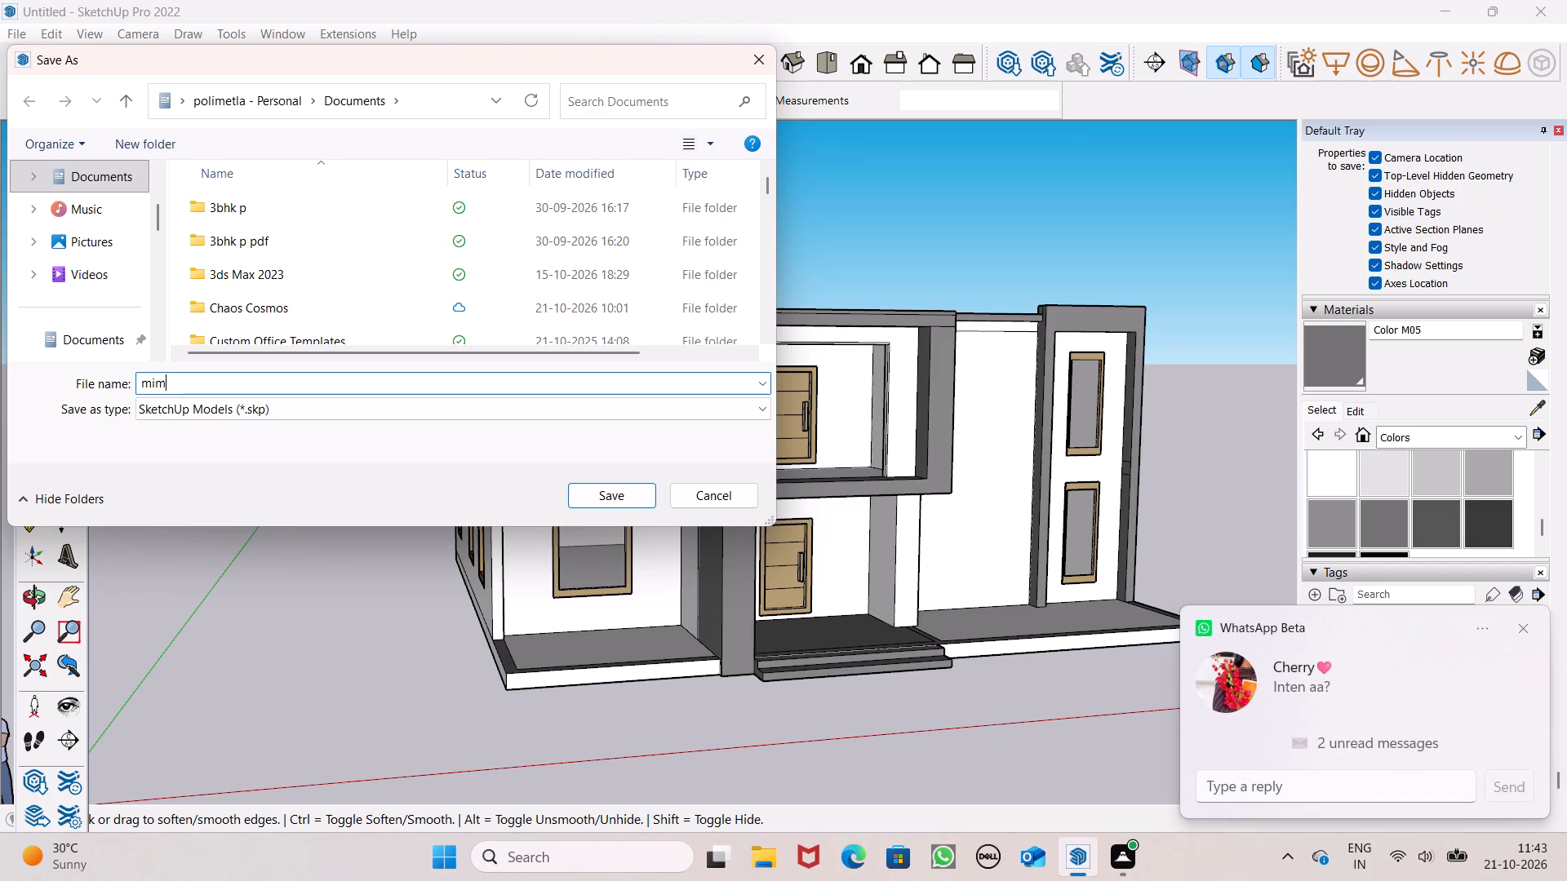
pyautogui.press('BackSpace')
pyautogui.write('nimal')
pyautogui.press('space')
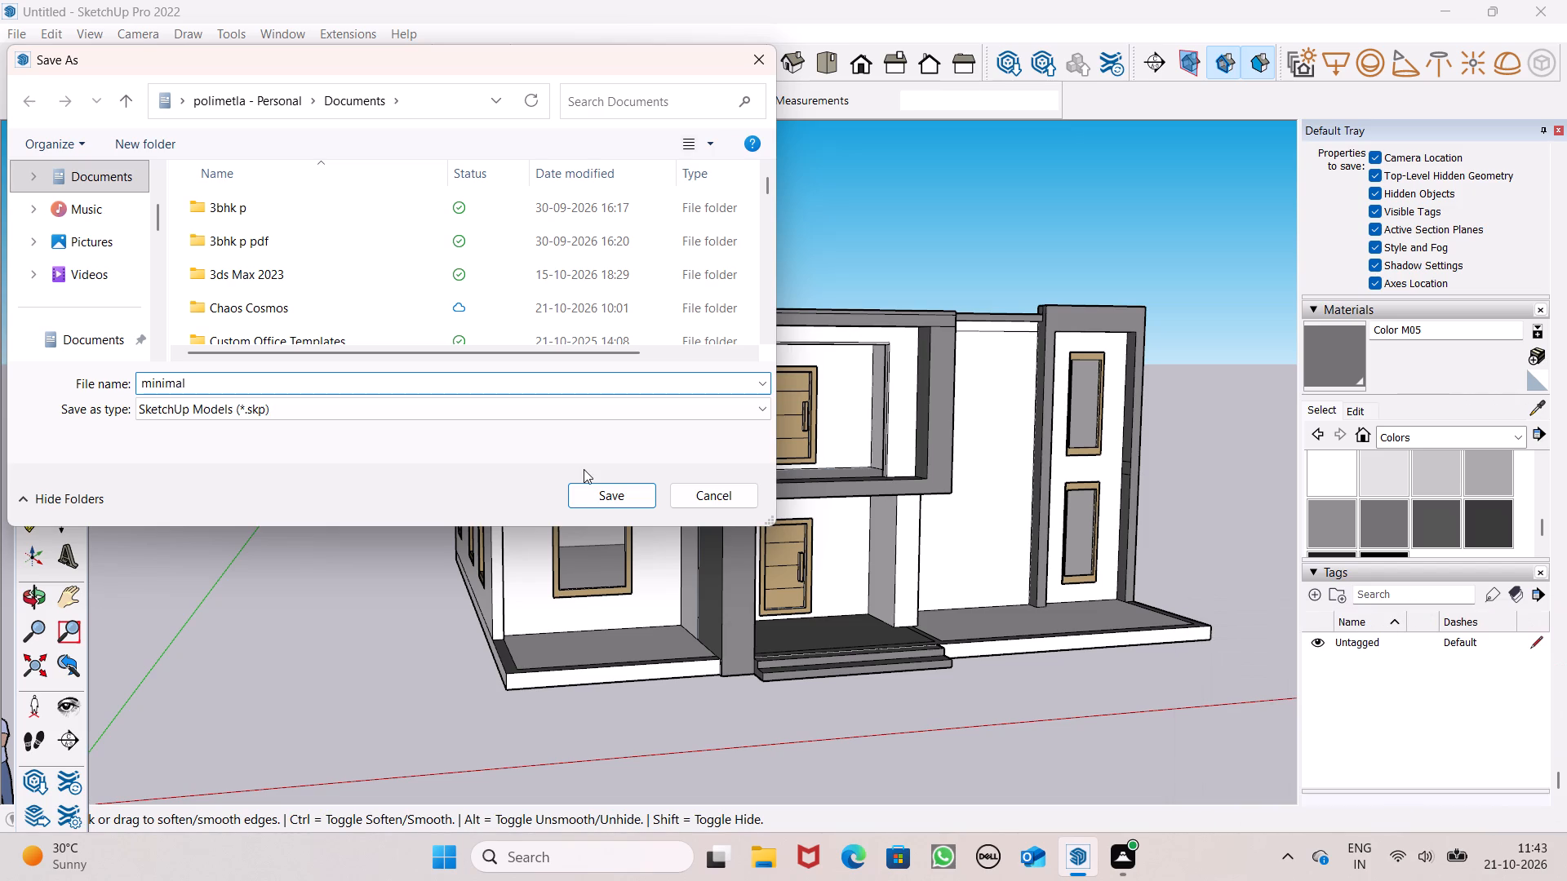
pyautogui.press('s')
pyautogui.press('BackSpace')
pyautogui.write('design')
pyautogui.click(637, 493)
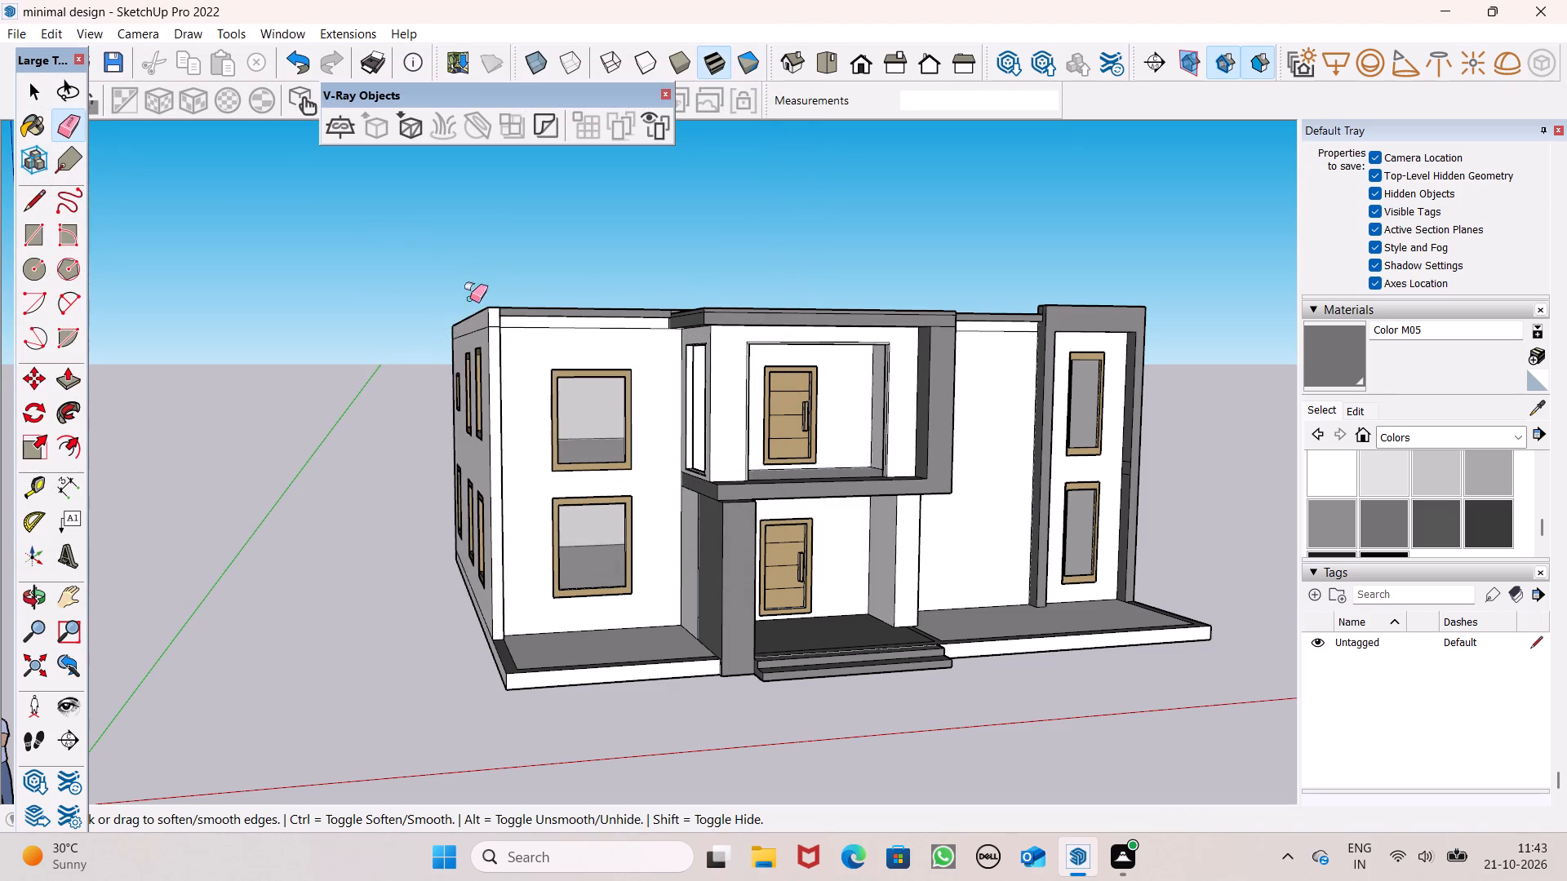
# Export the current perspective view of the house as a 2D graphic, accepting the default file name and settings.
pyautogui.click(20, 42)
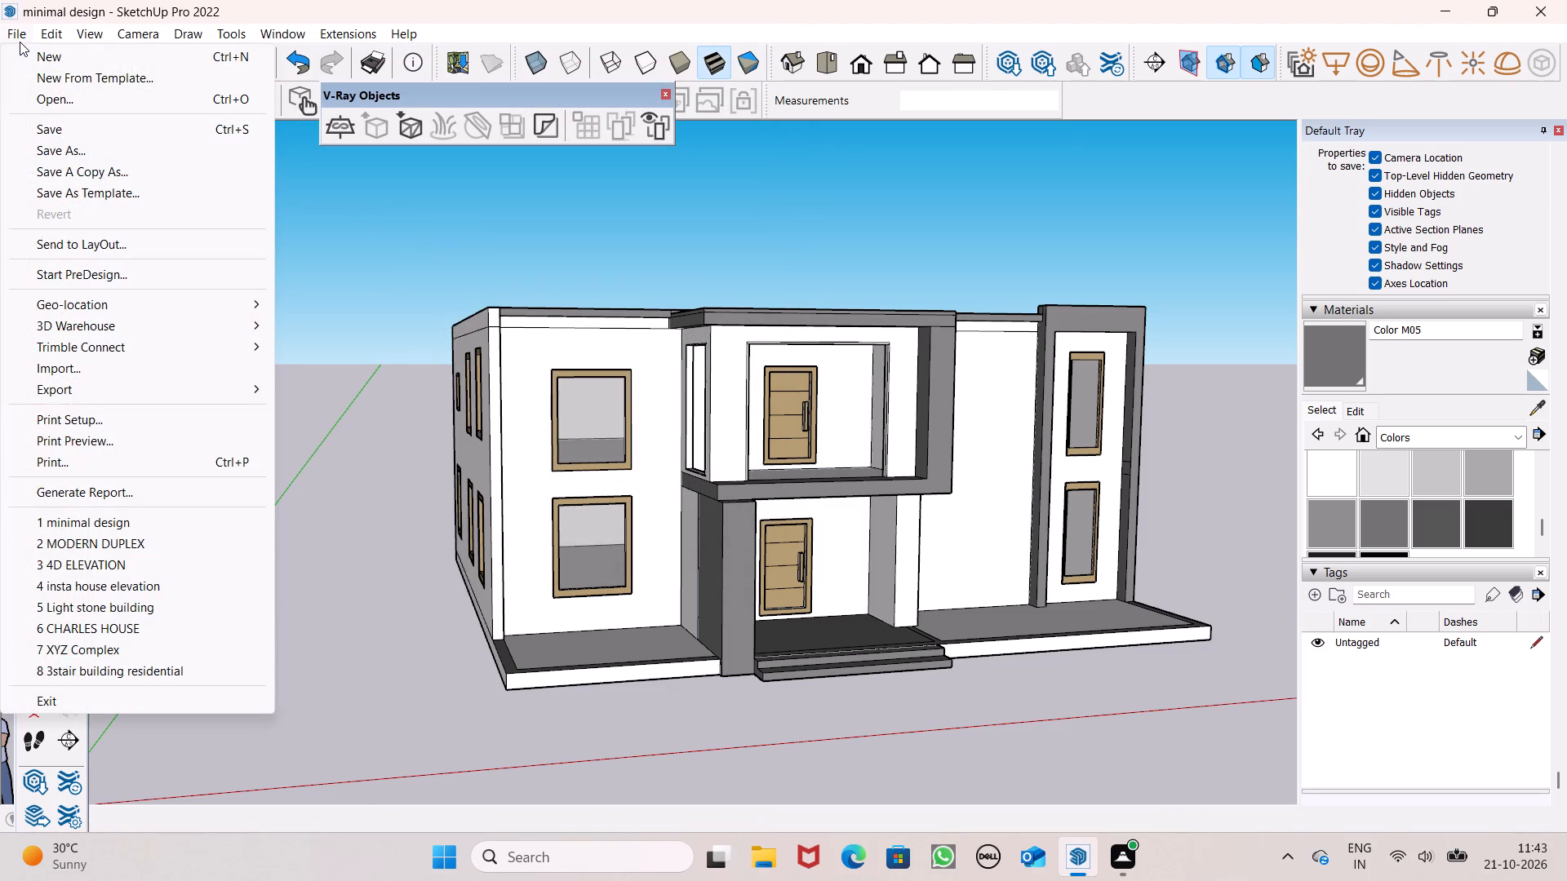
pyautogui.click(144, 385)
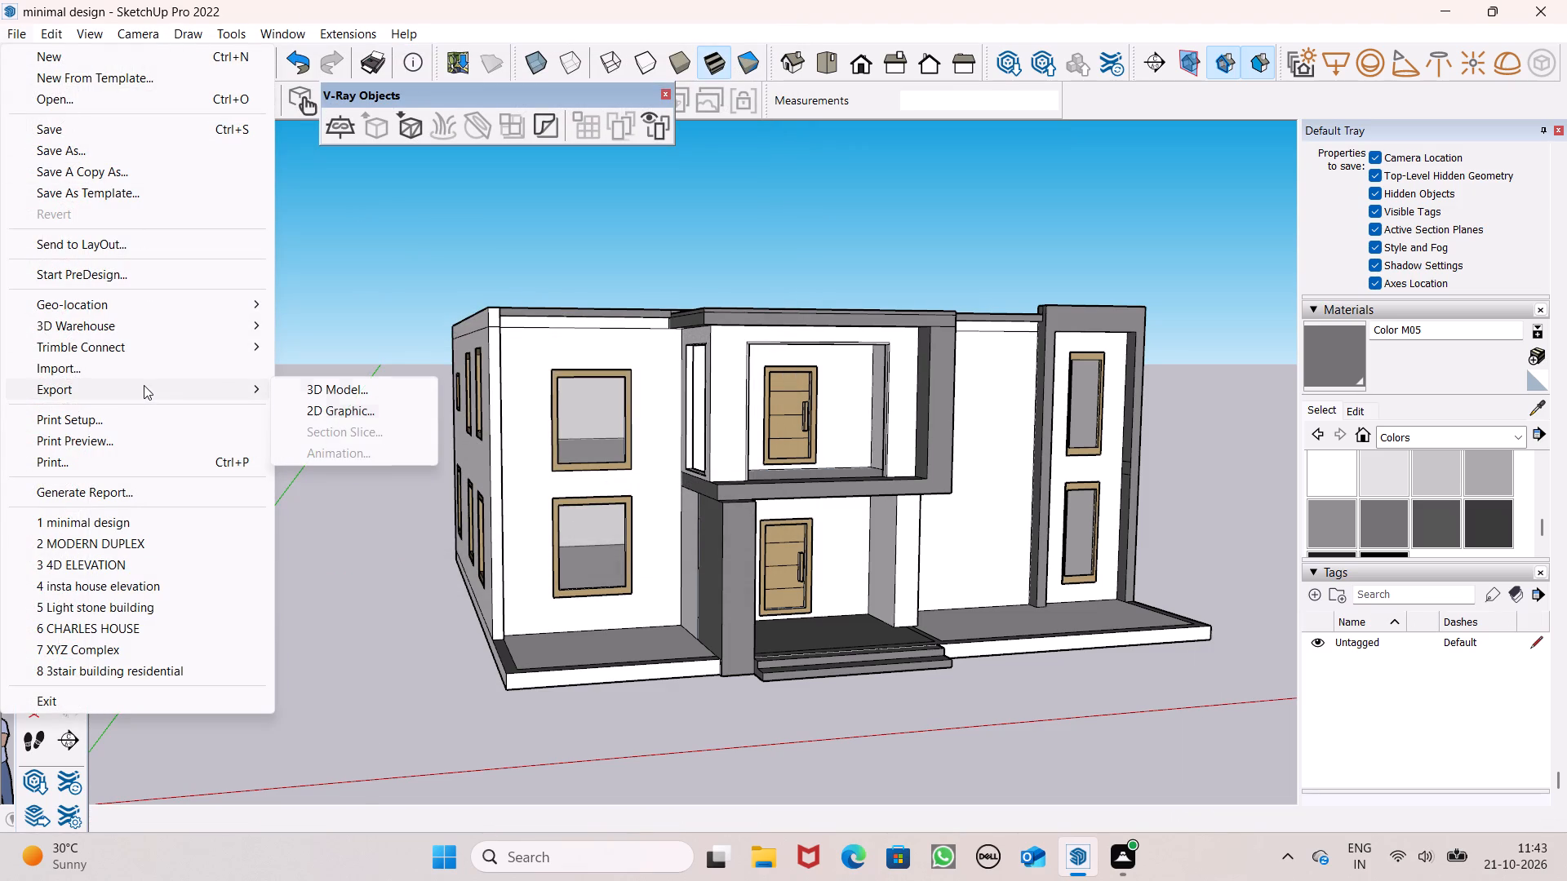
pyautogui.click(315, 413)
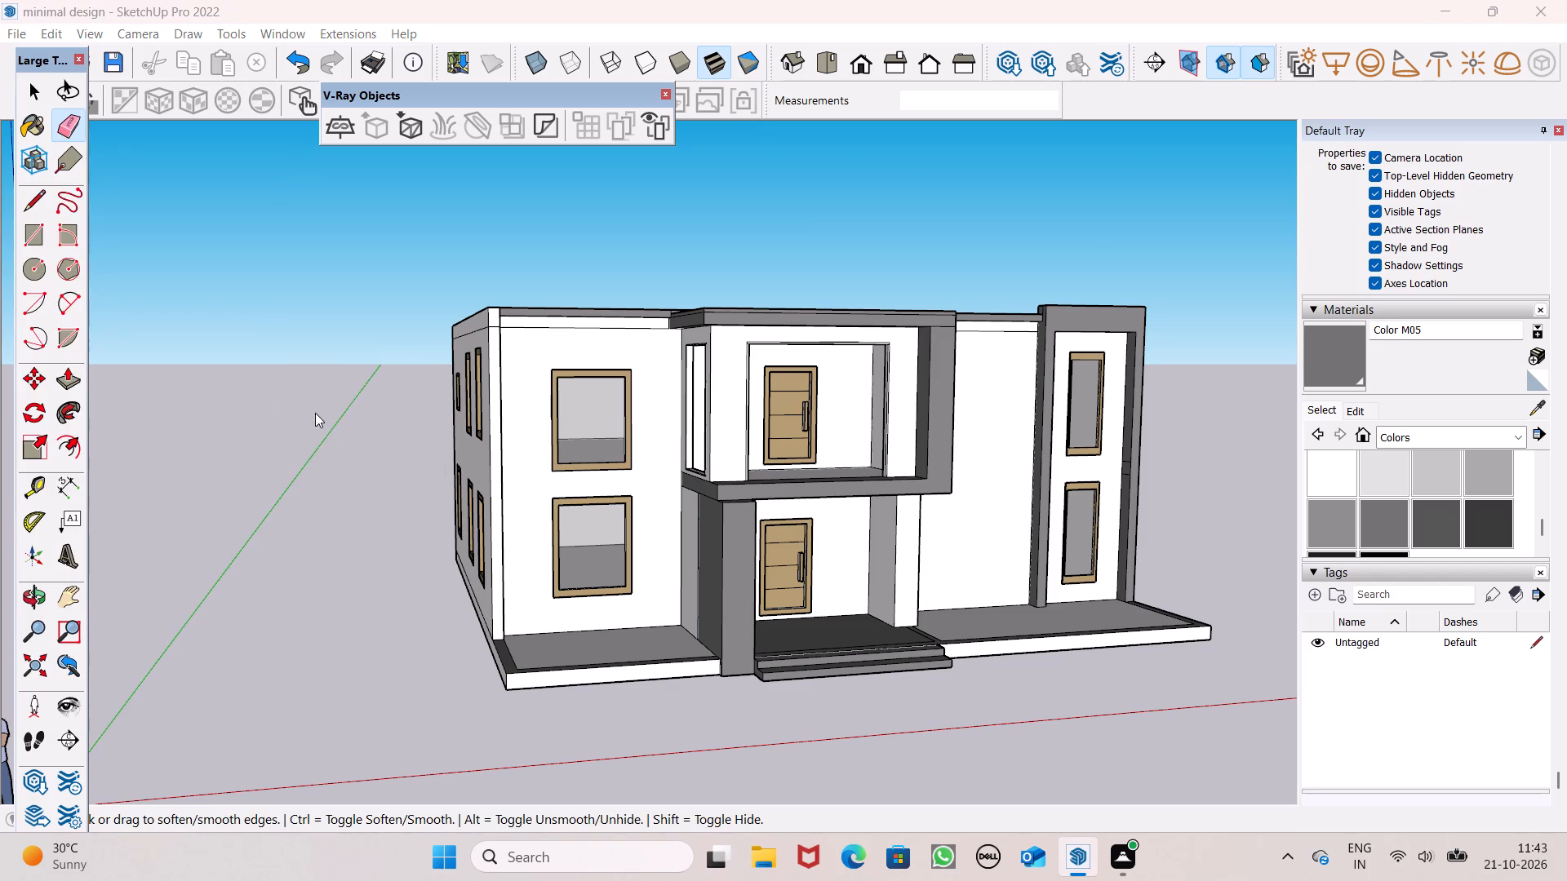
pyautogui.press('Return')
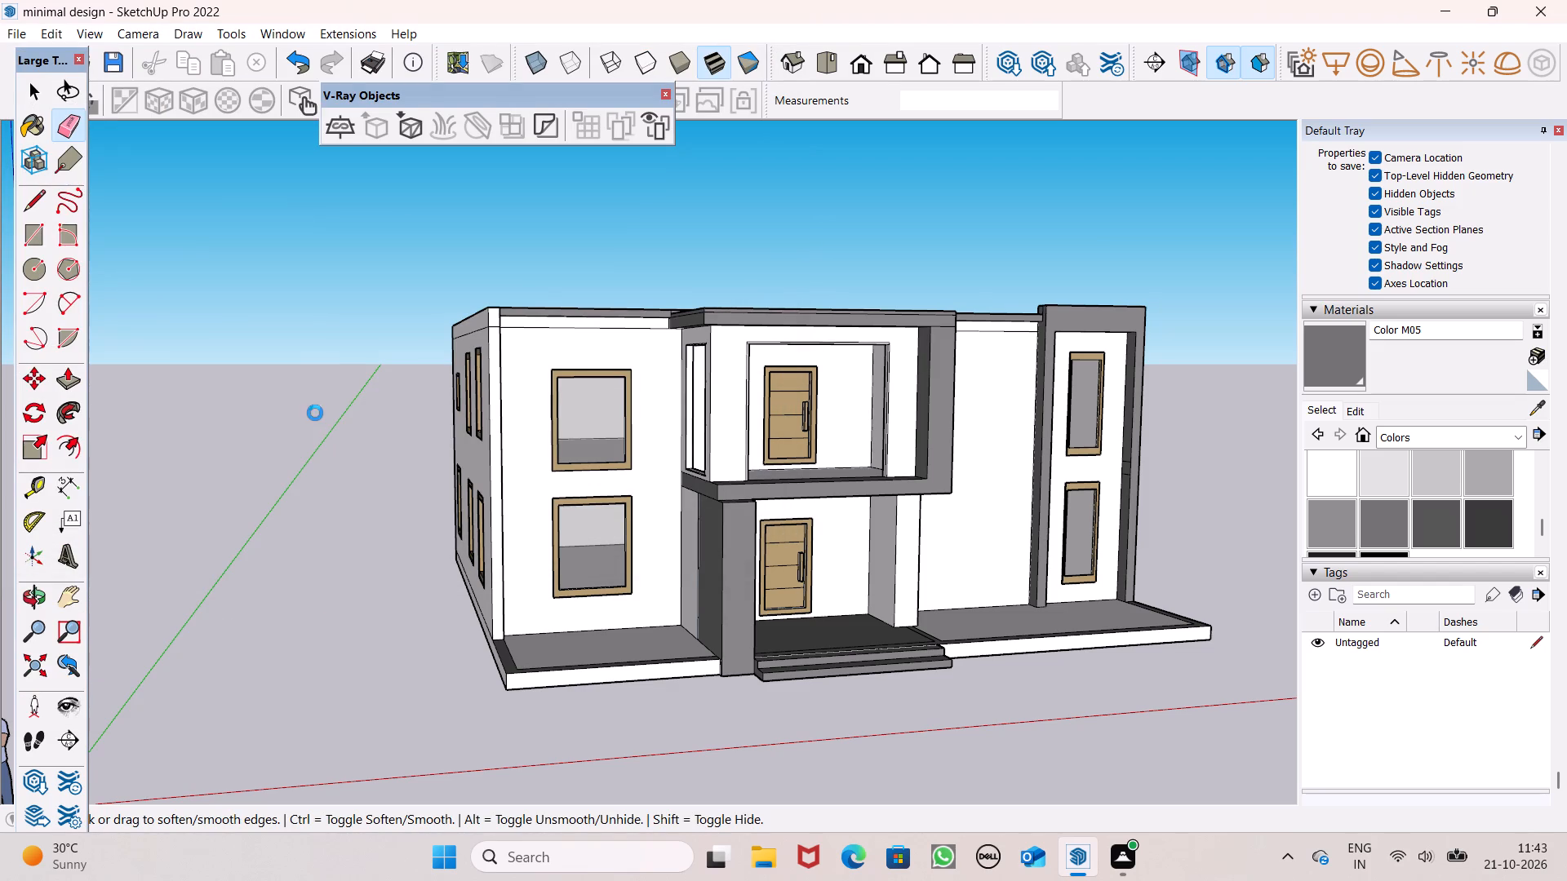